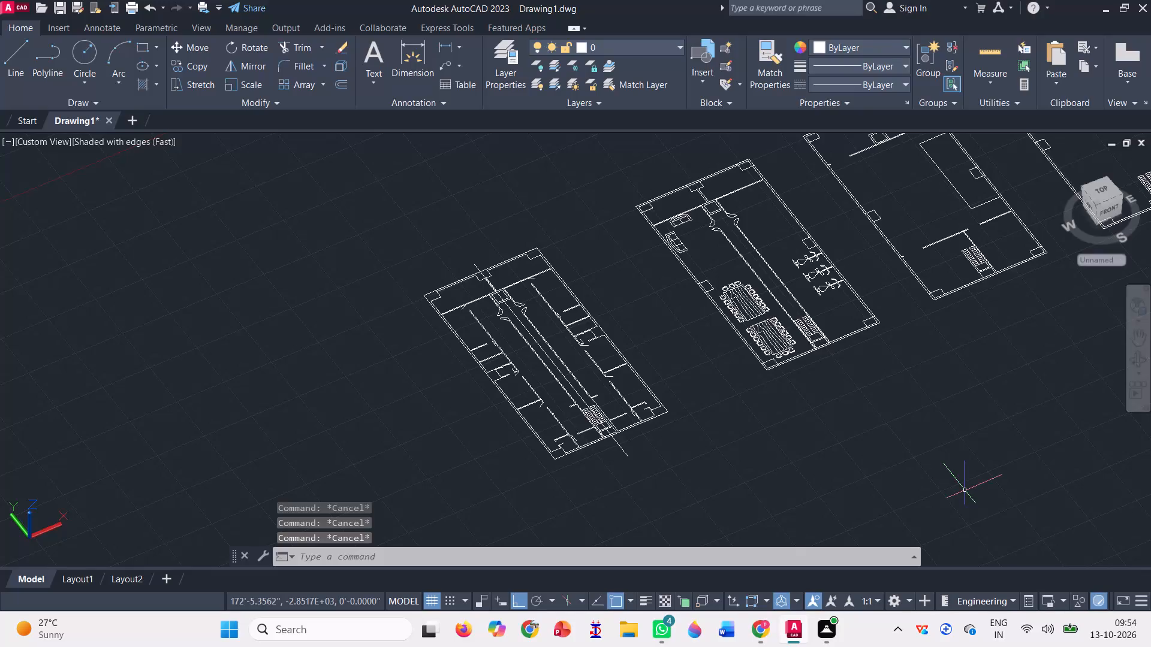
Switch the workspace to 3D Modeling.
left_click(909, 598)
left_click(945, 513)
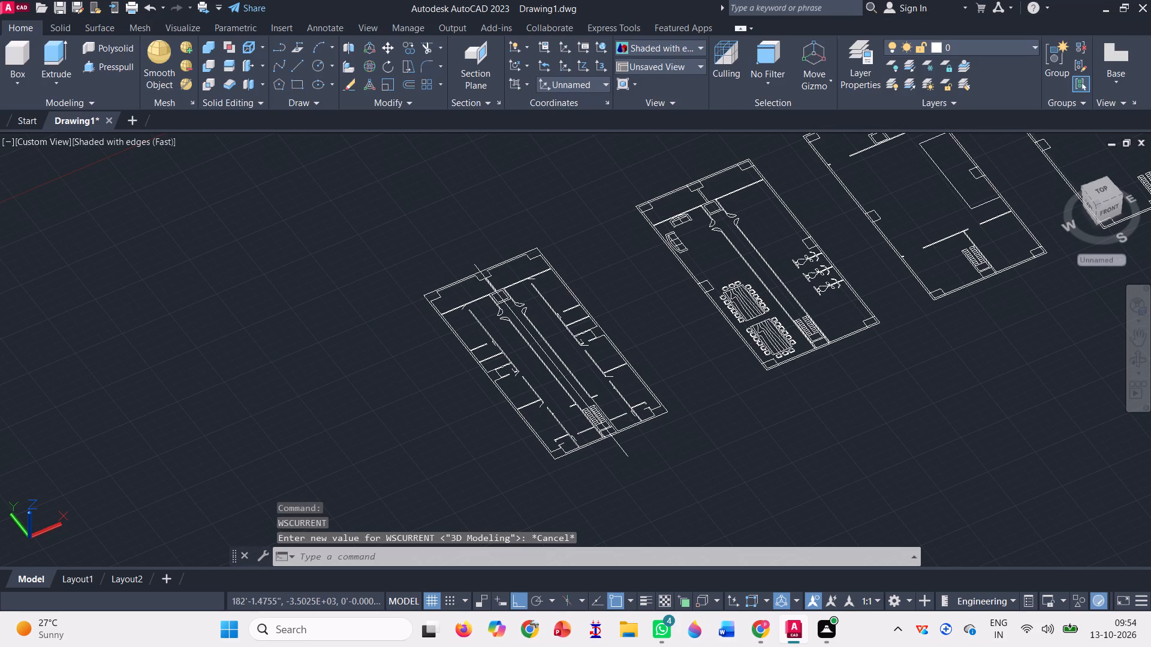
key("Escape")
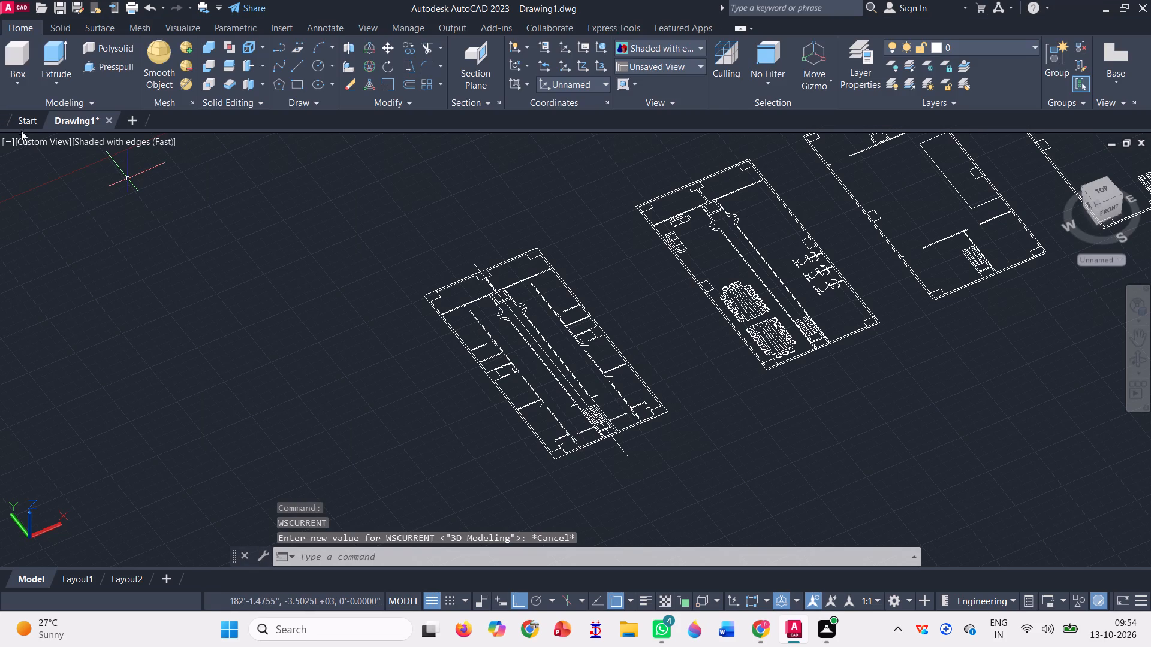
Set the model view to SW Isometric.
left_click(37, 141)
left_click(36, 141)
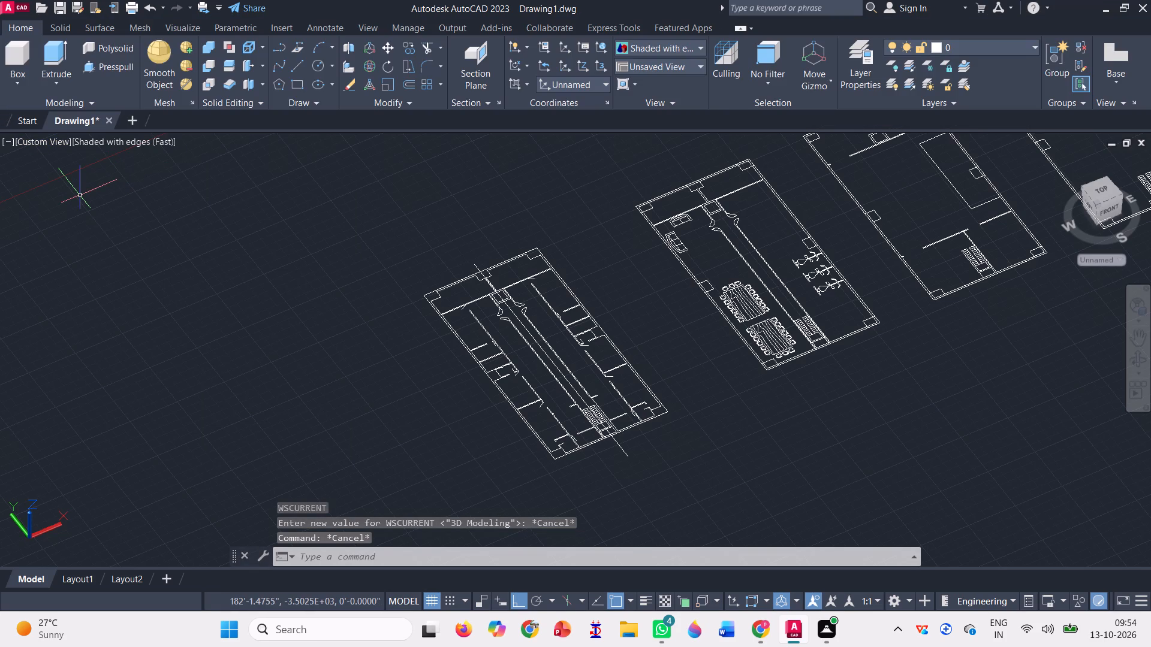
key("Escape")
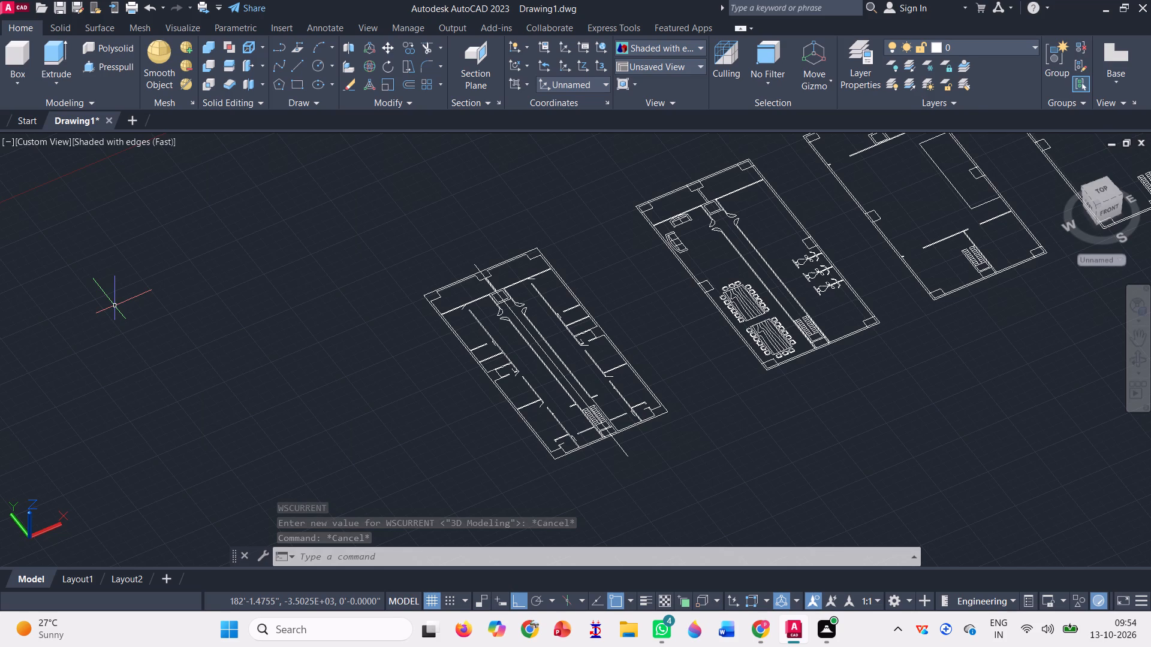
key("Escape")
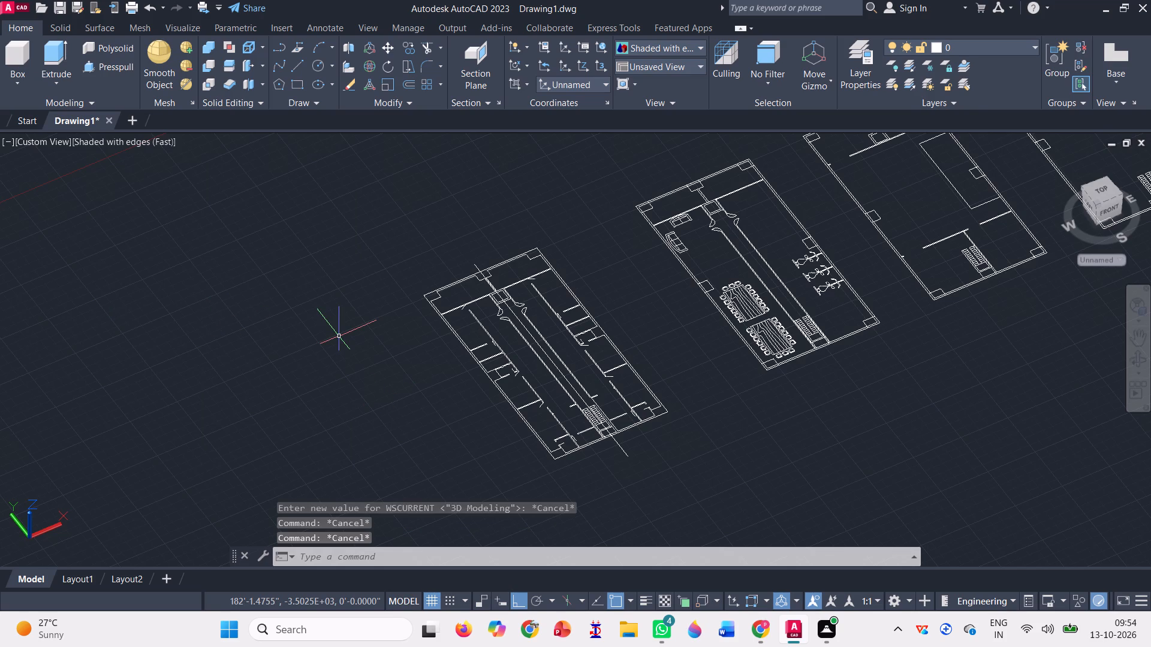
scroll(206, 275, "down", 1)
scroll(408, 343, "down", 1)
scroll(655, 408, "down", 2)
scroll(385, 328, "up", 3)
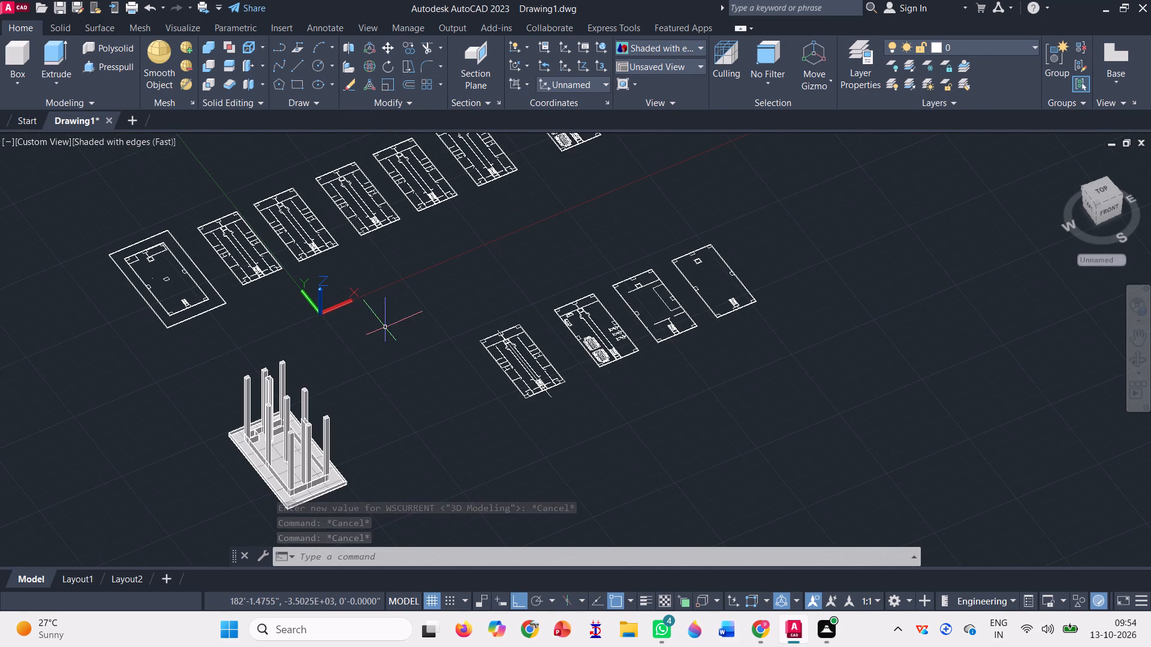
left_click(37, 139)
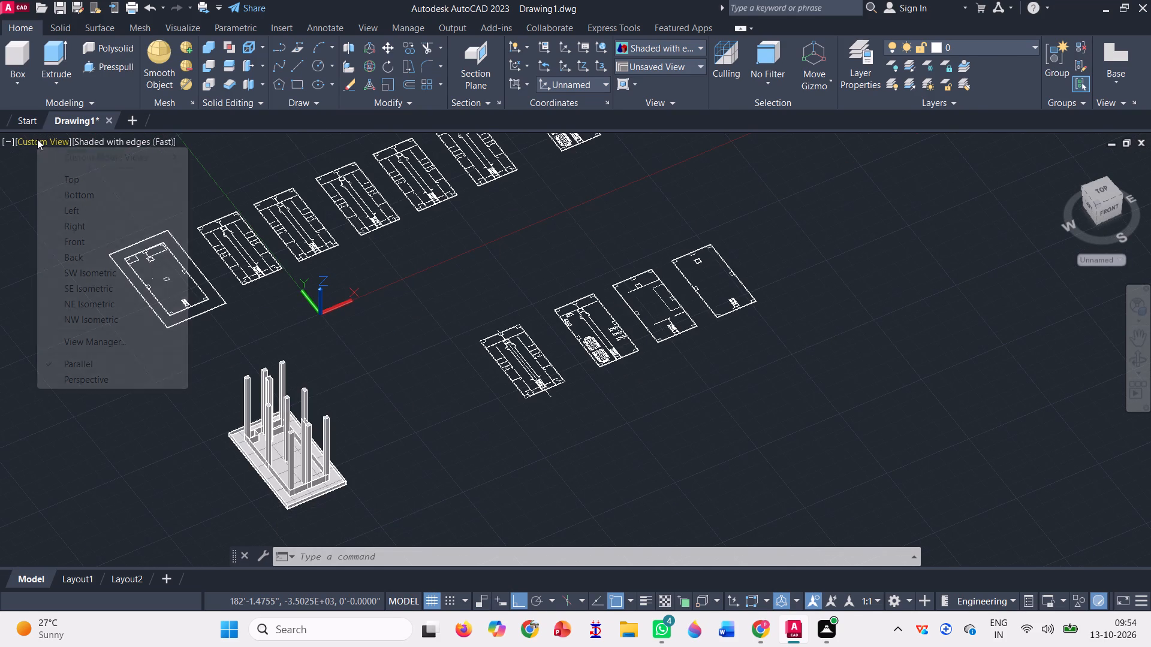
left_click(109, 273)
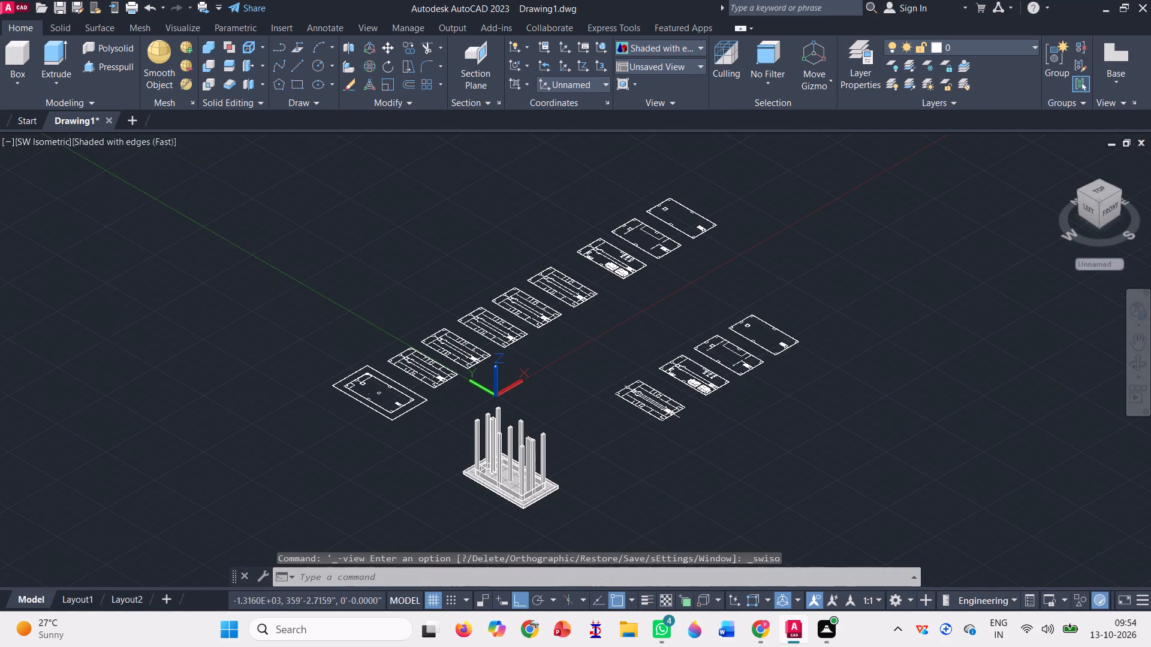
Delete the long reference line running lengthwise through the westernmost floor plan and past its south outer wall.
scroll(657, 476, "up", 2)
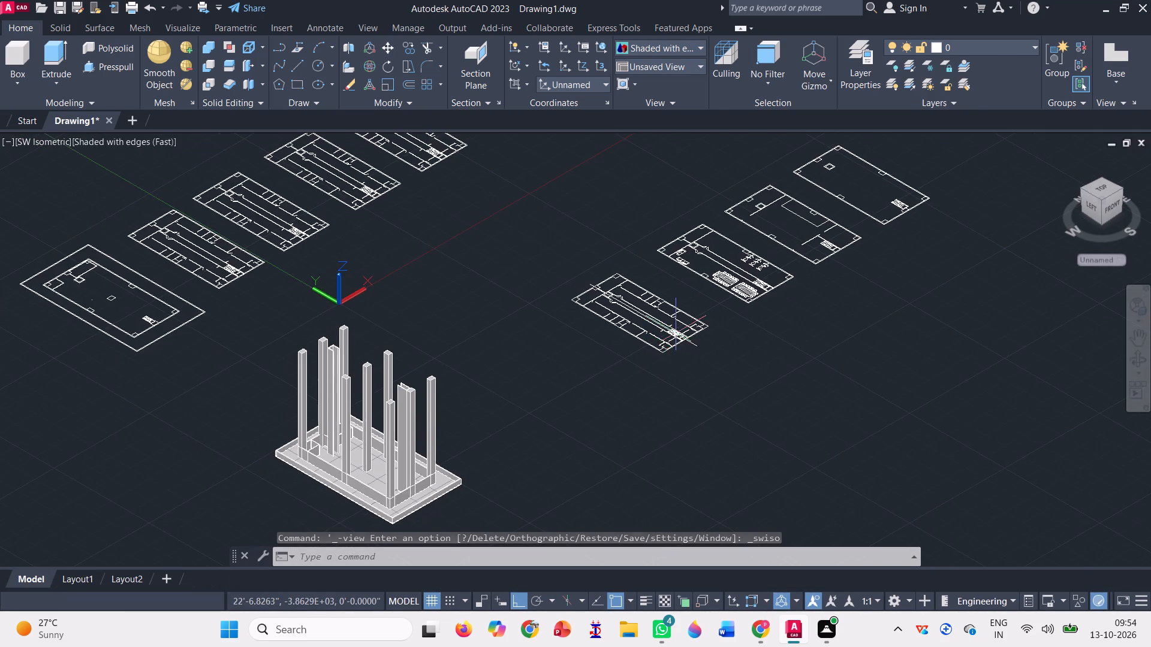
scroll(670, 284, "up", 3)
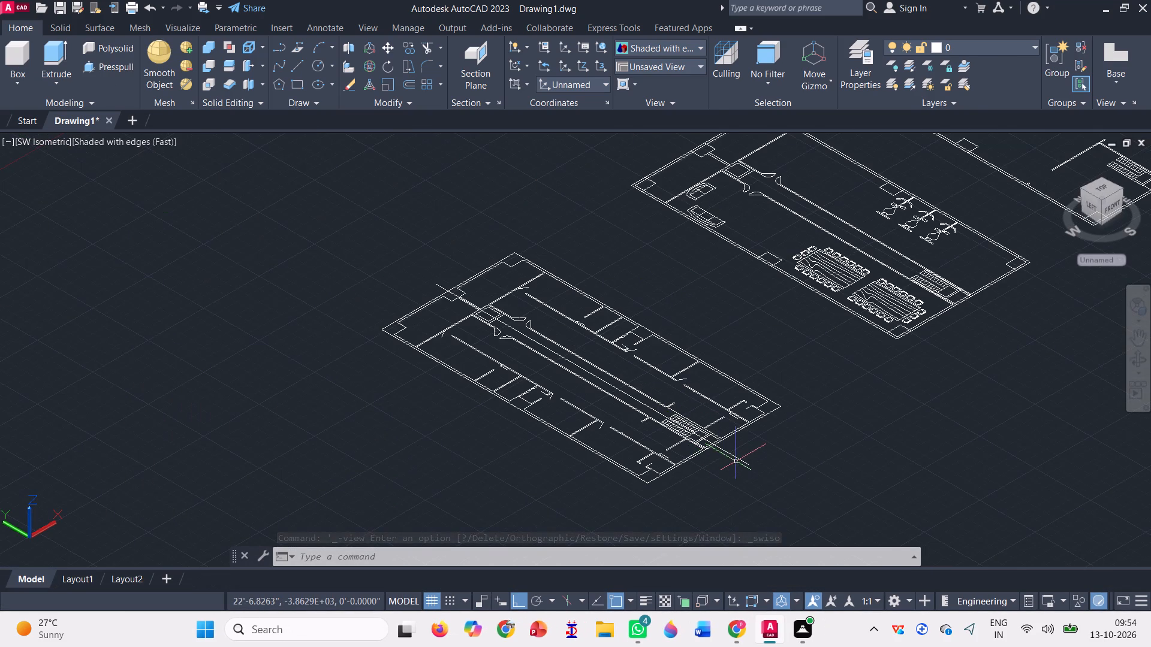
left_click(736, 456)
key("Delete")
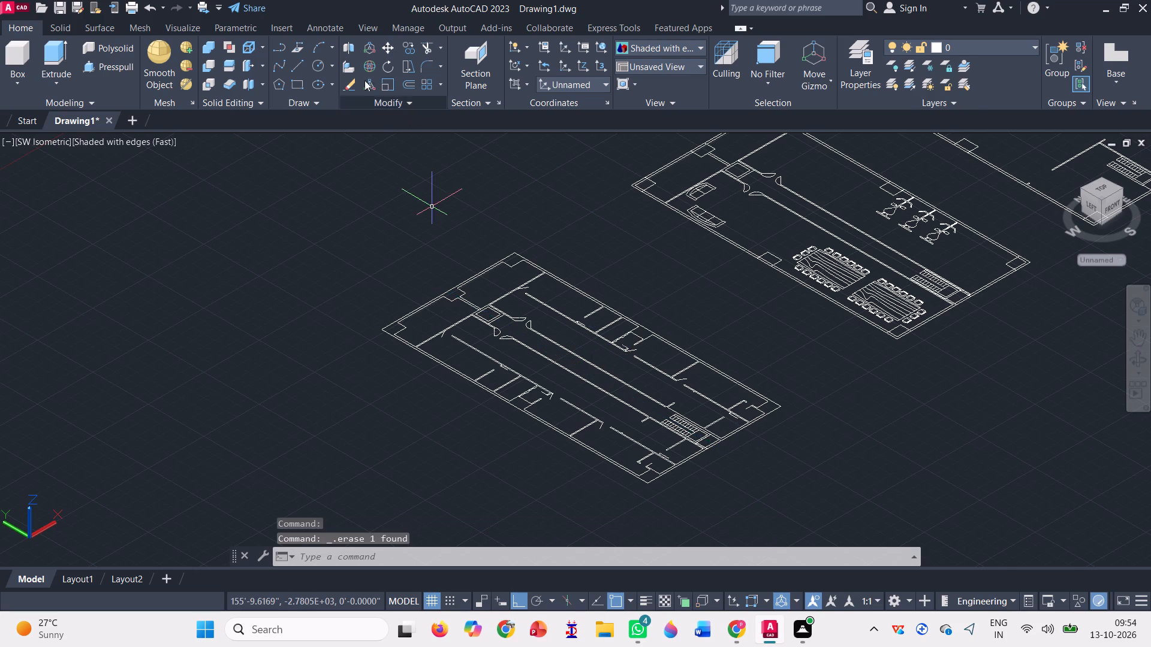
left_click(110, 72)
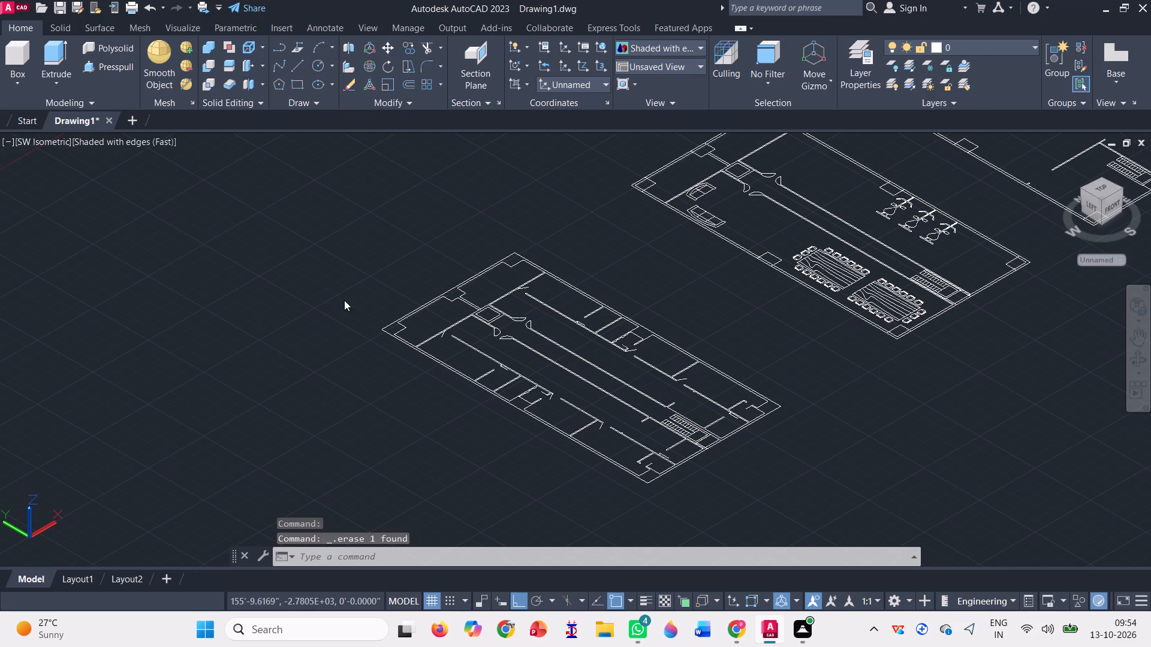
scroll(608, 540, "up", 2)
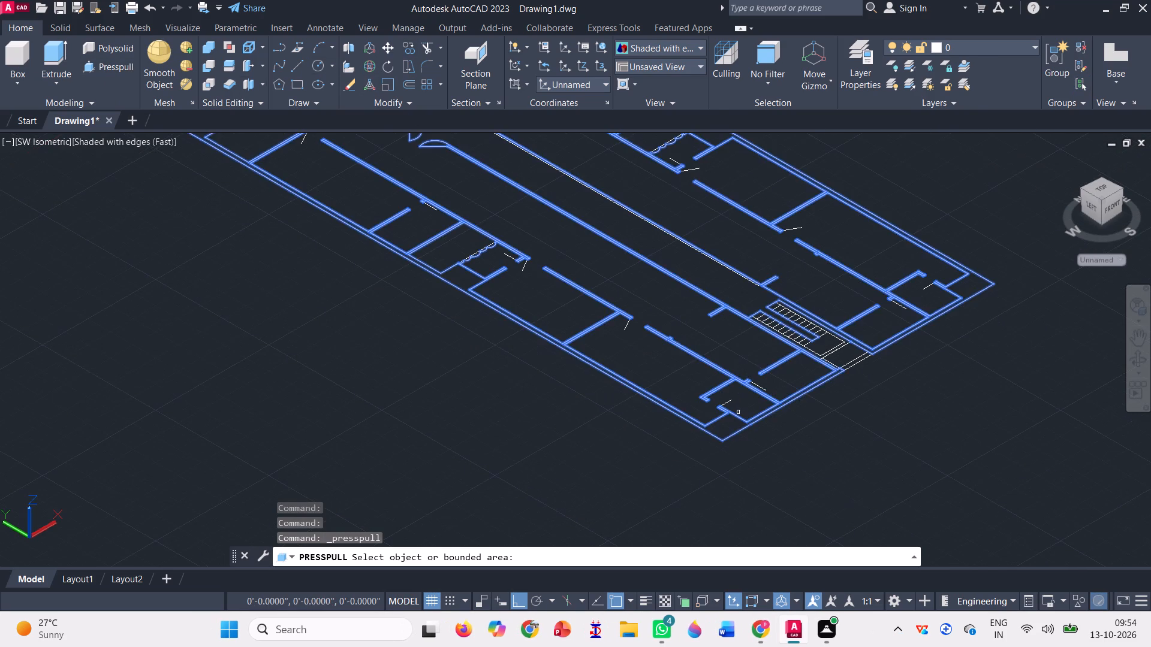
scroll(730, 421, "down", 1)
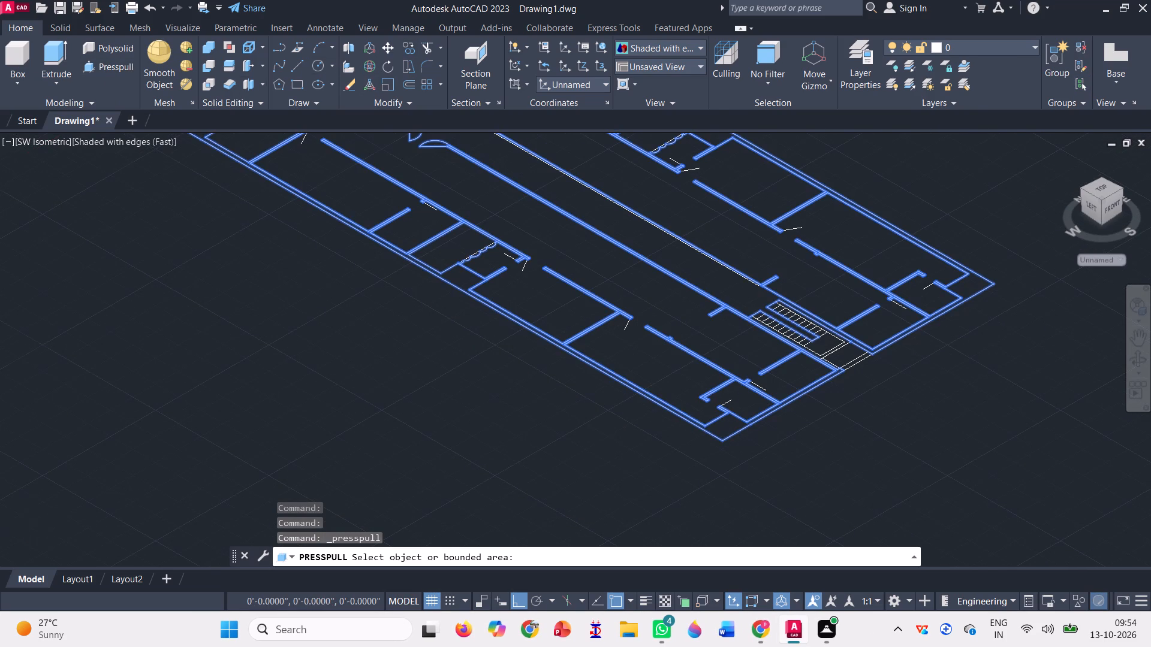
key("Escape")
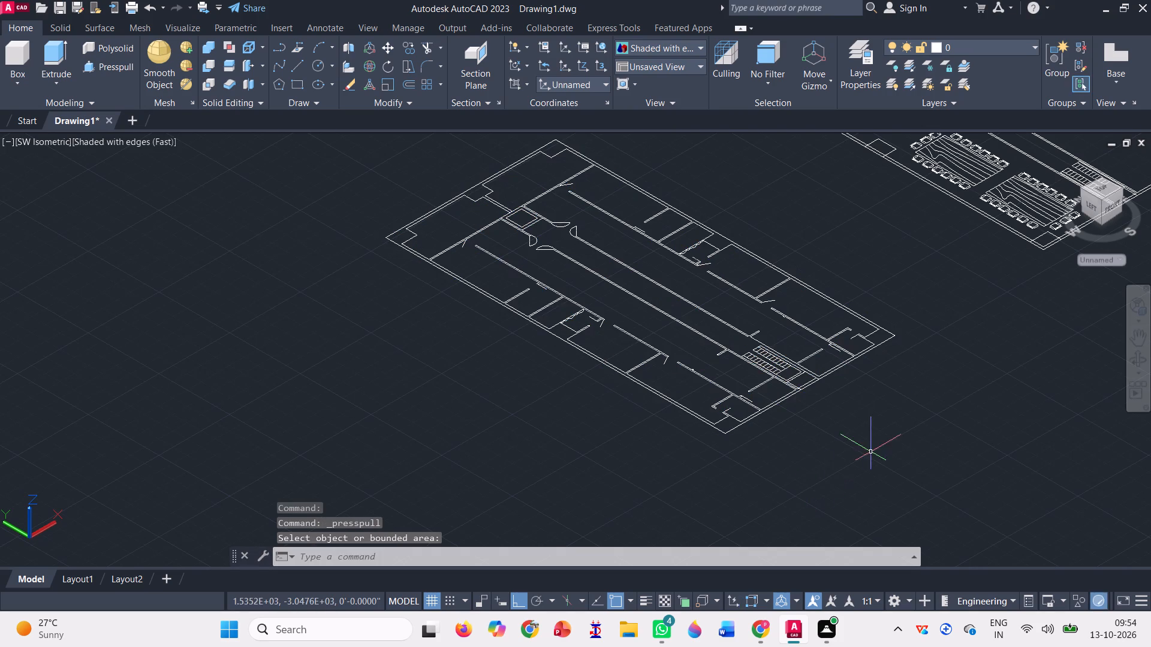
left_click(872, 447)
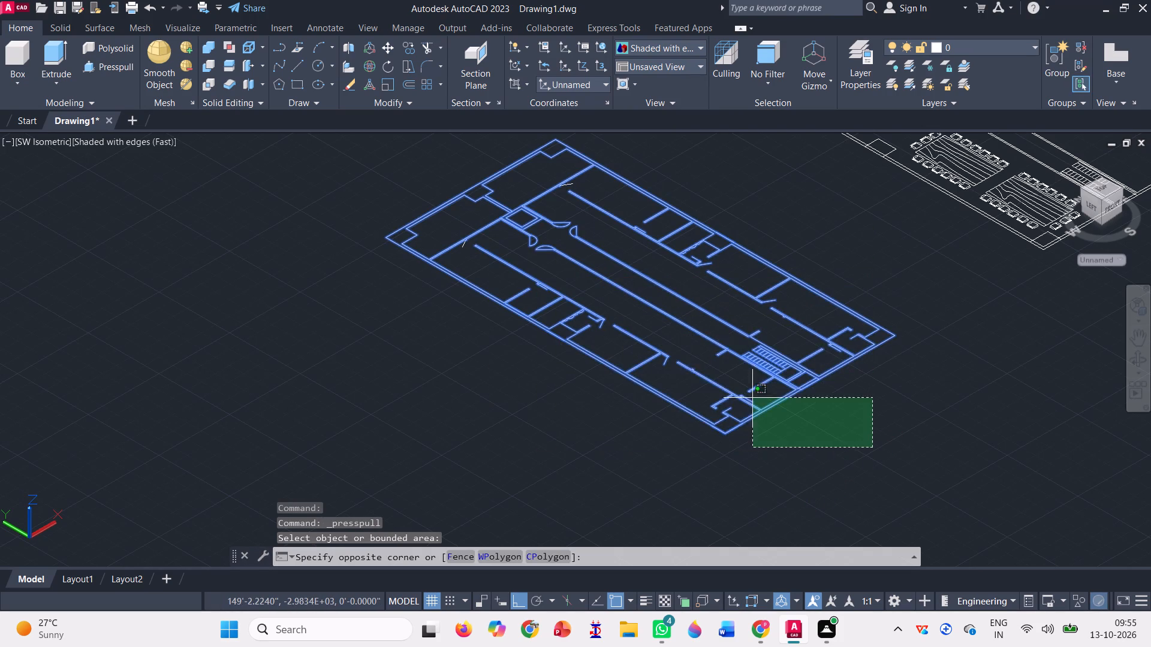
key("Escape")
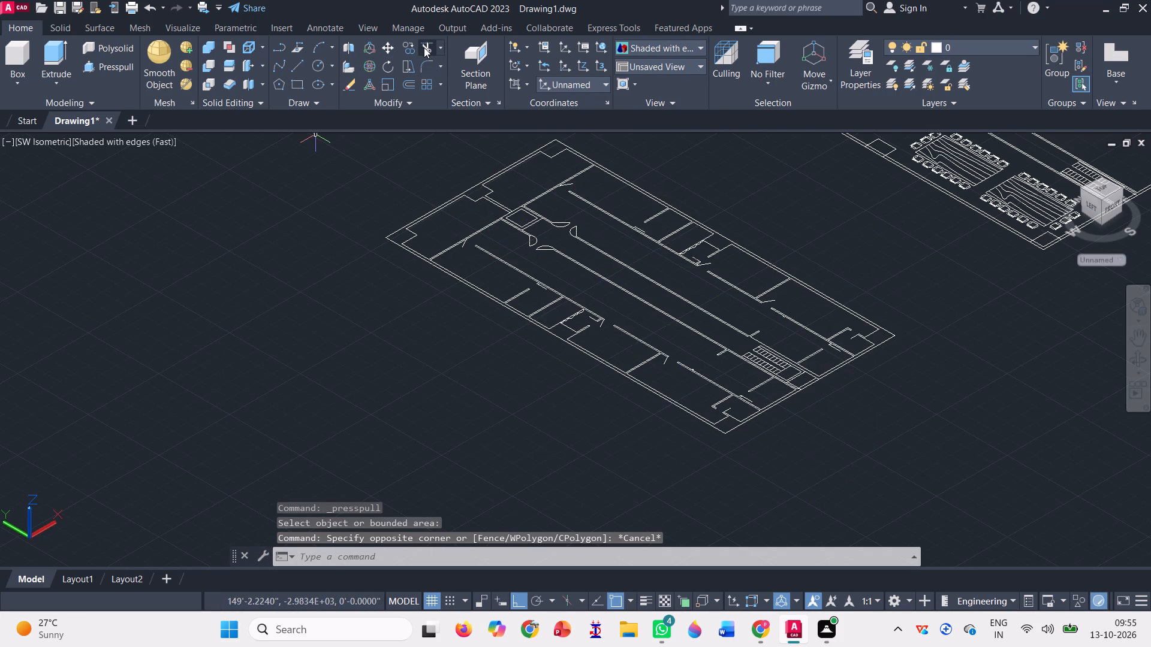
Trim the inner south wall line across the end of the stair landing, plus the landing's west side line and adjoining short stubs.
left_click(424, 47)
scroll(799, 386, "up", 3)
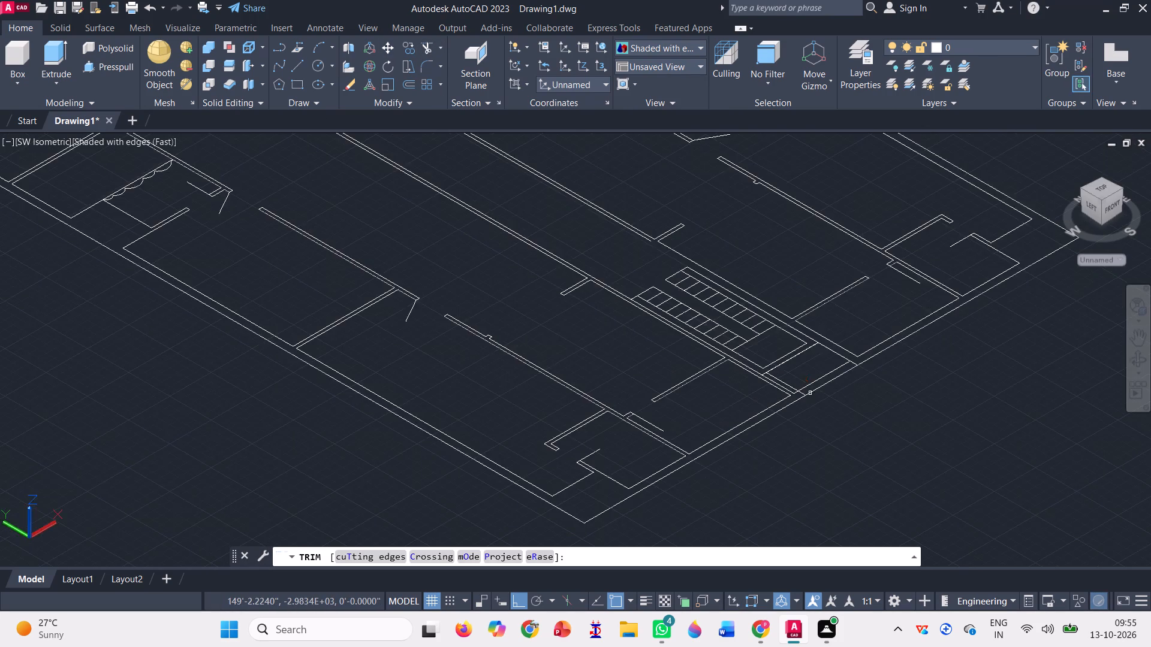
scroll(810, 392, "up", 4)
left_click(772, 392)
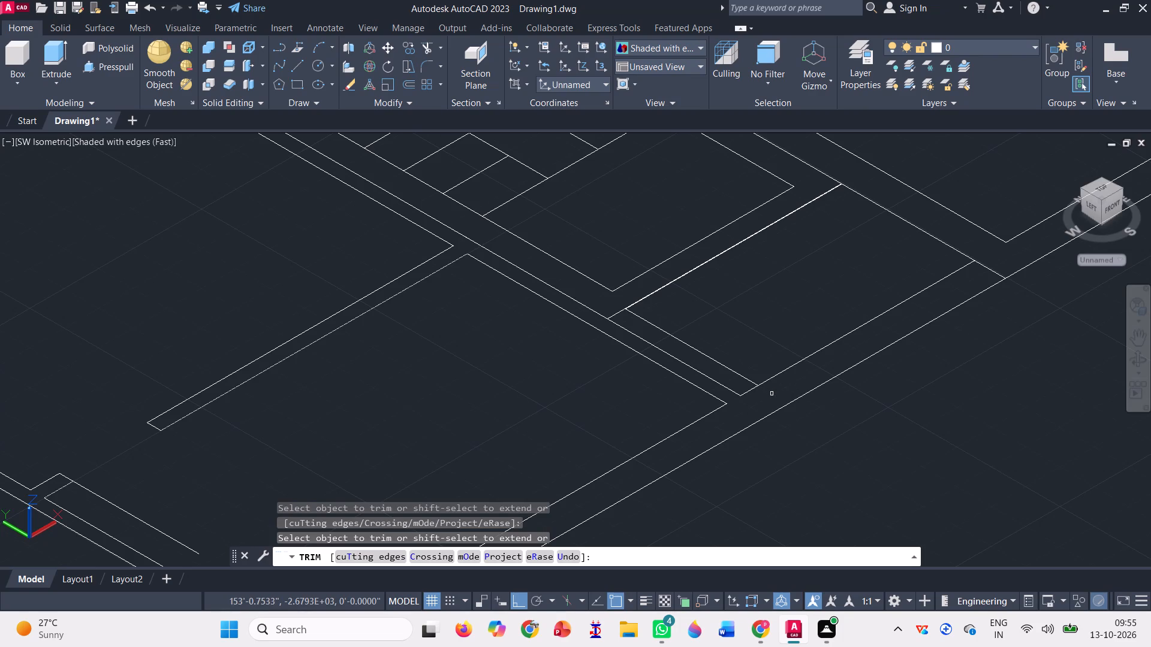
left_click(990, 267)
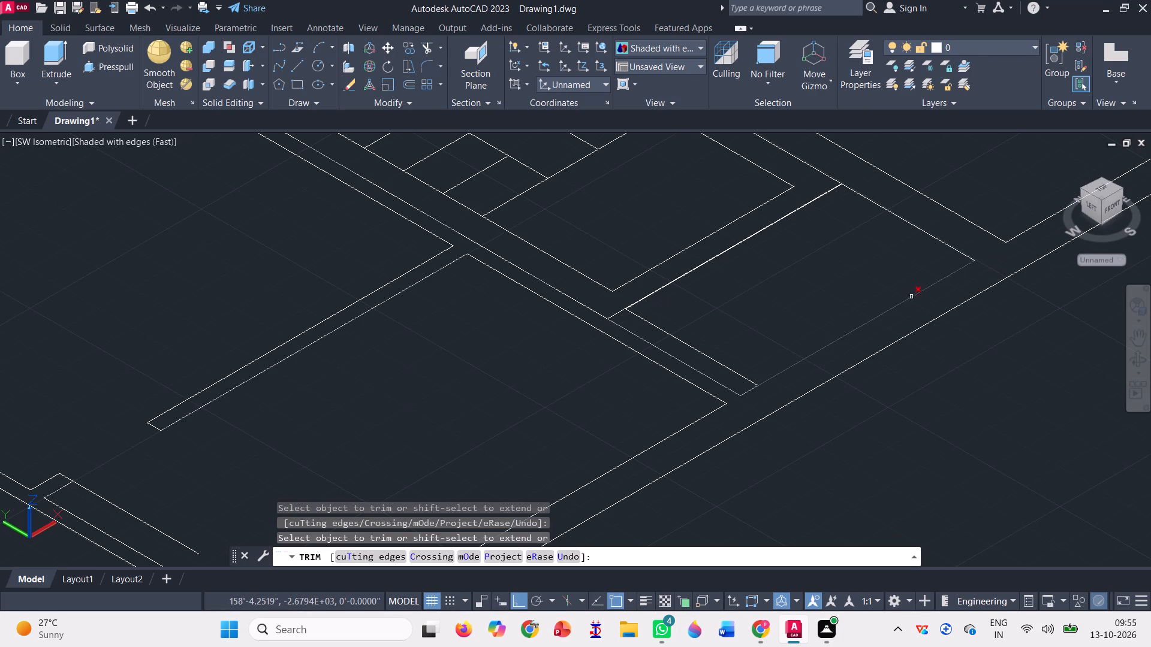
left_click(912, 296)
scroll(754, 383, "up", 2)
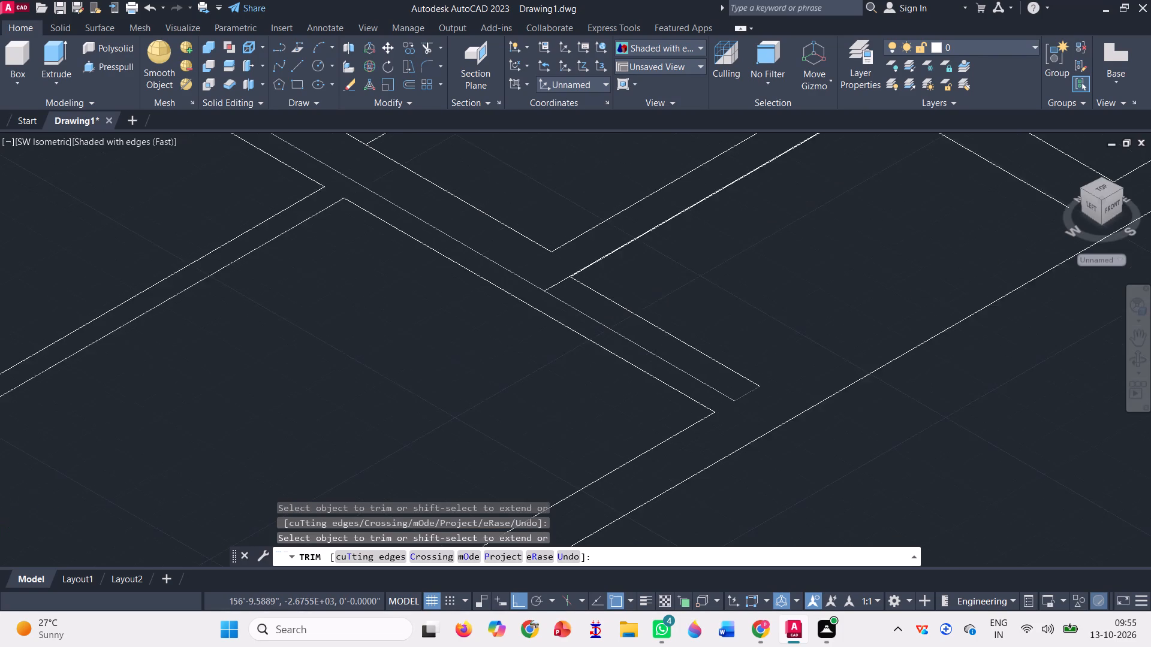
scroll(754, 383, "down", 2)
left_click(752, 383)
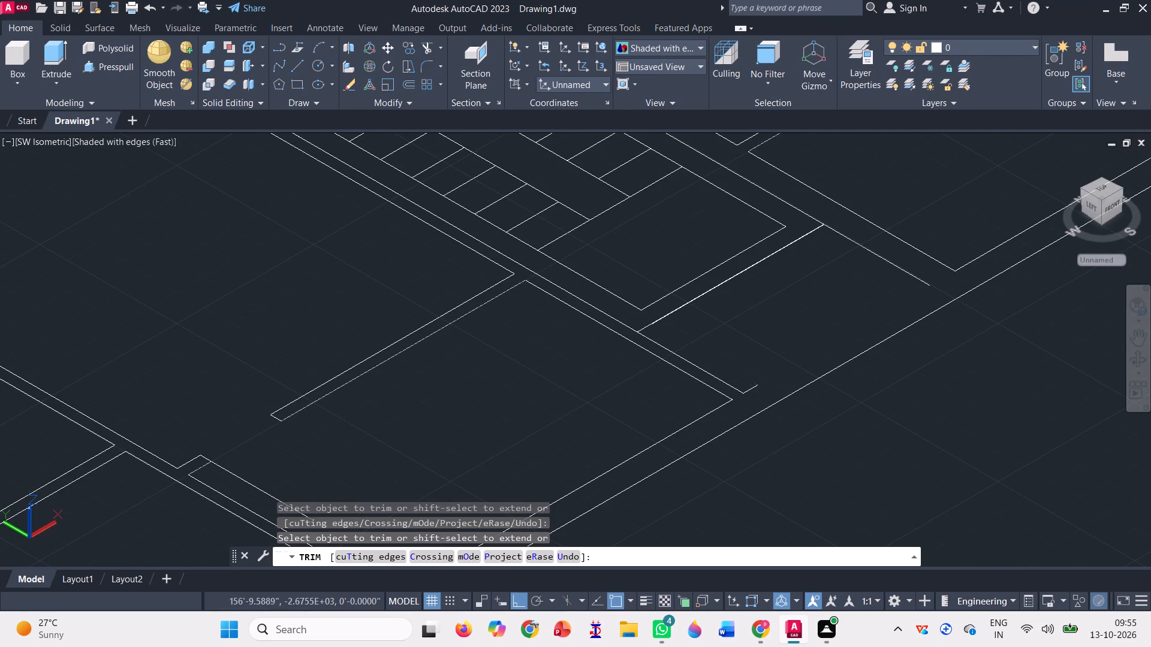
left_click(754, 386)
scroll(754, 386, "down", 2)
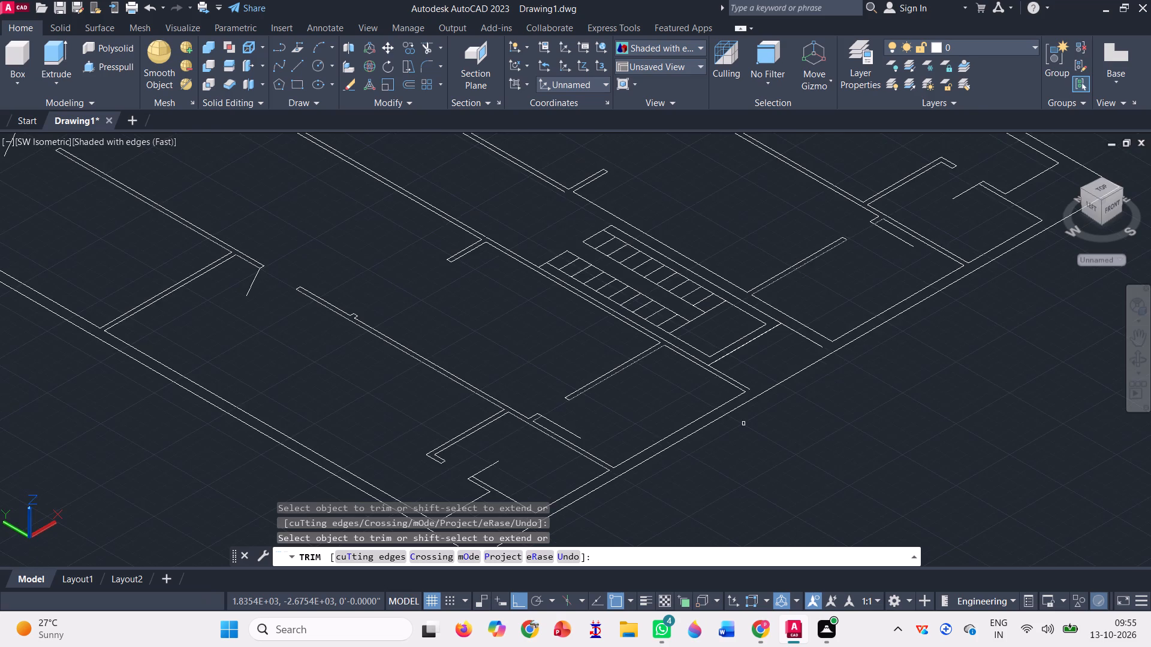
scroll(744, 433, "down", 2)
key("Escape")
Join the connected linework of the whole westernmost floor plan into polylines, running Join over the plan twice.
scroll(784, 494, "down", 1)
left_click(818, 504)
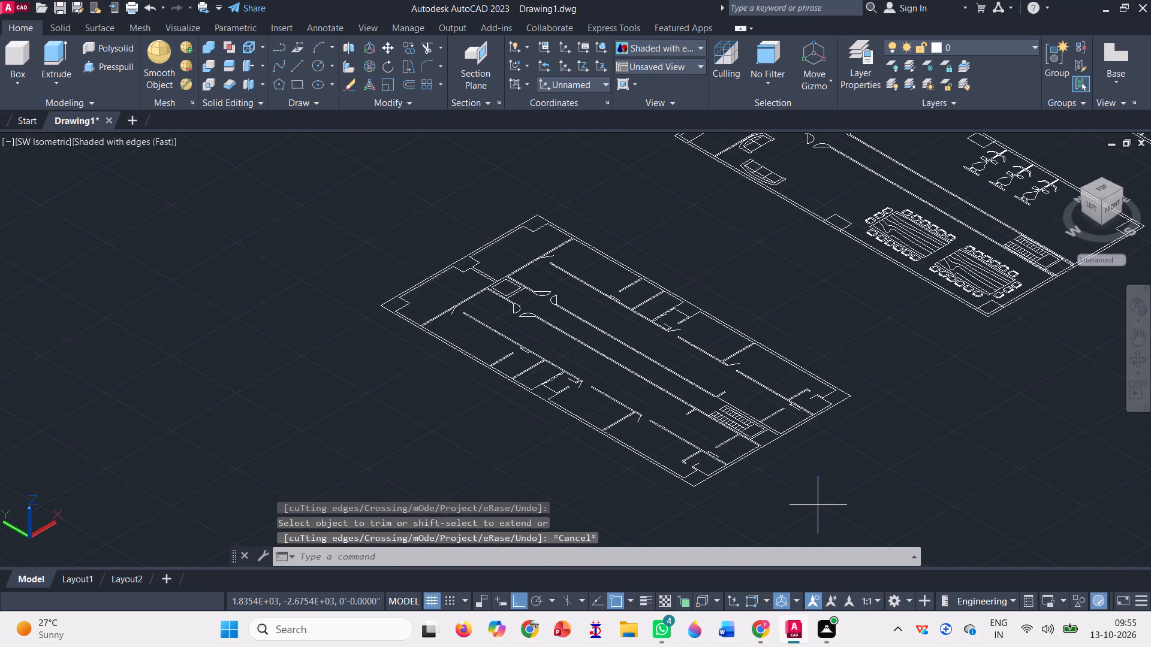
left_click(394, 244)
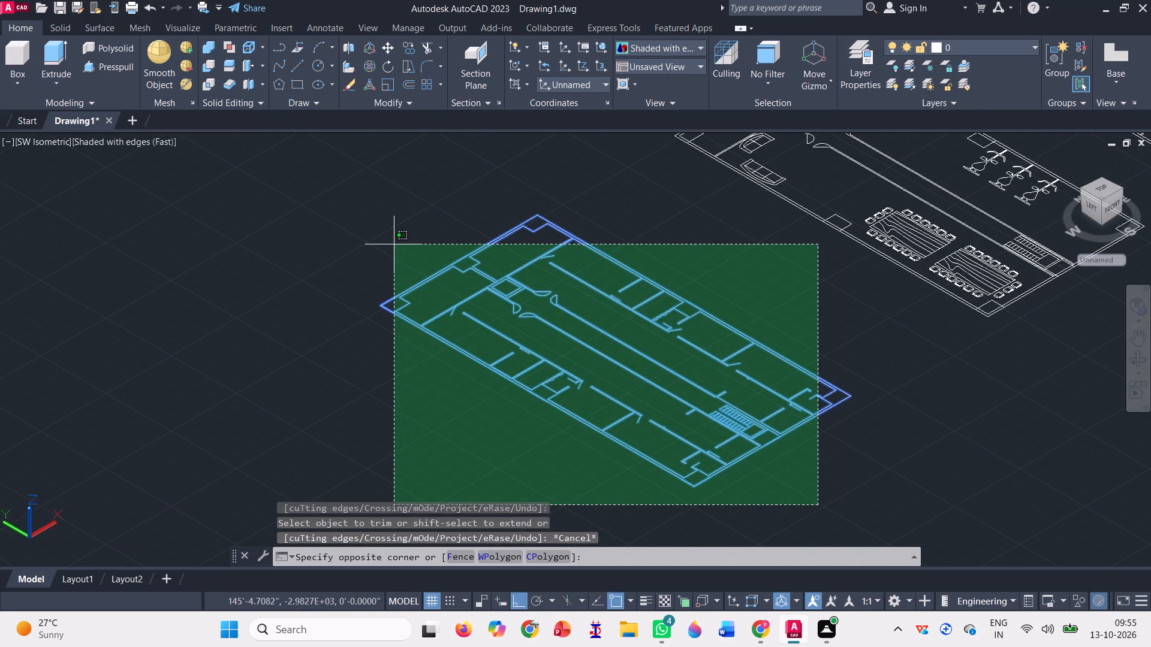
key("j")
key("Return")
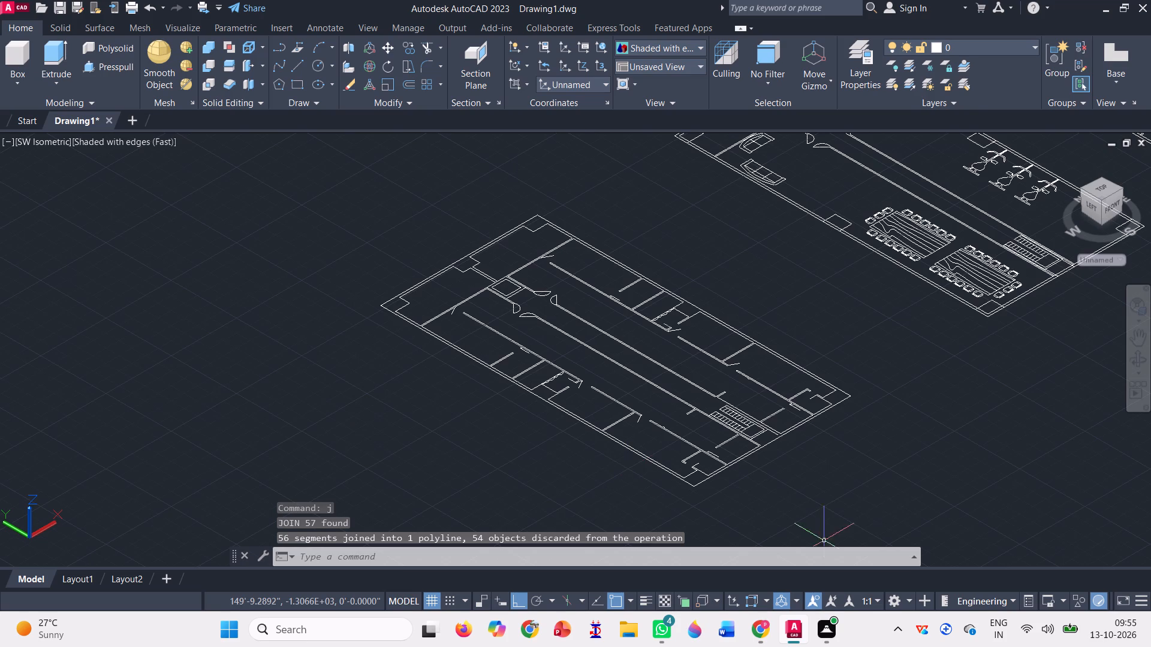
left_click(840, 489)
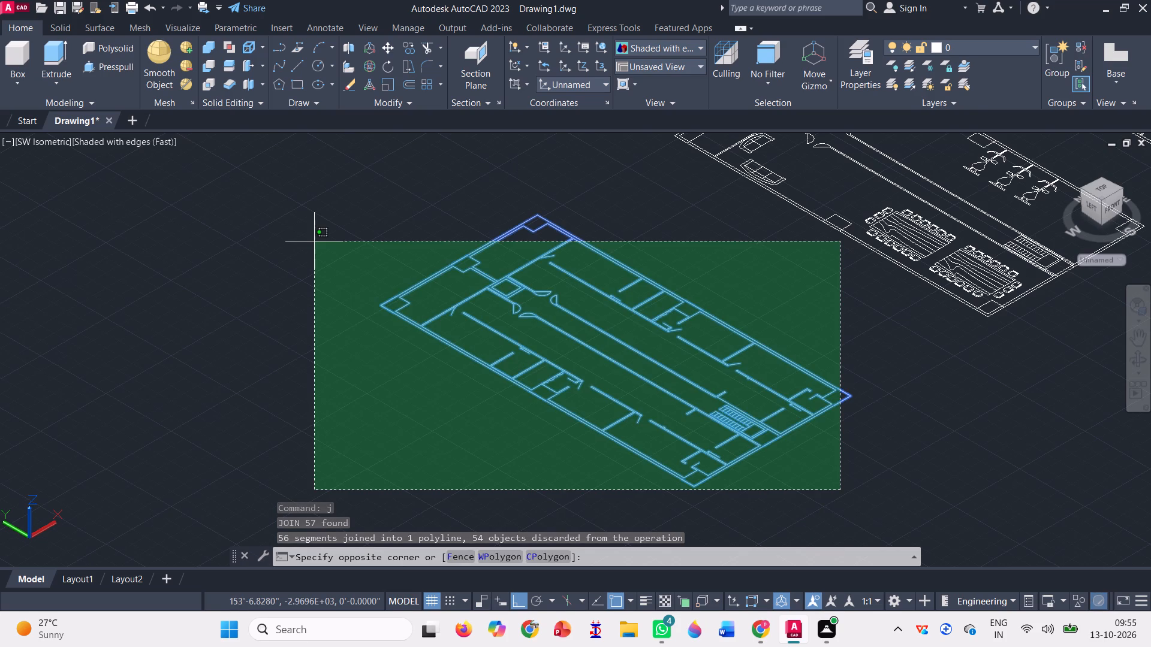
left_click(366, 292)
key("j")
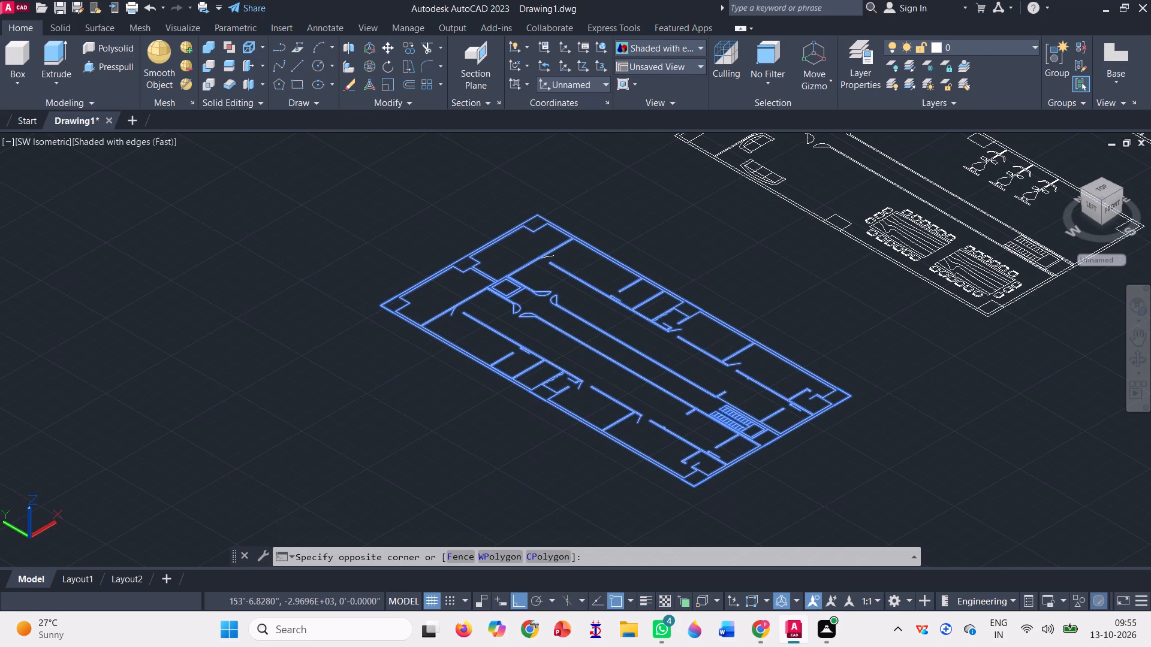
key("Return")
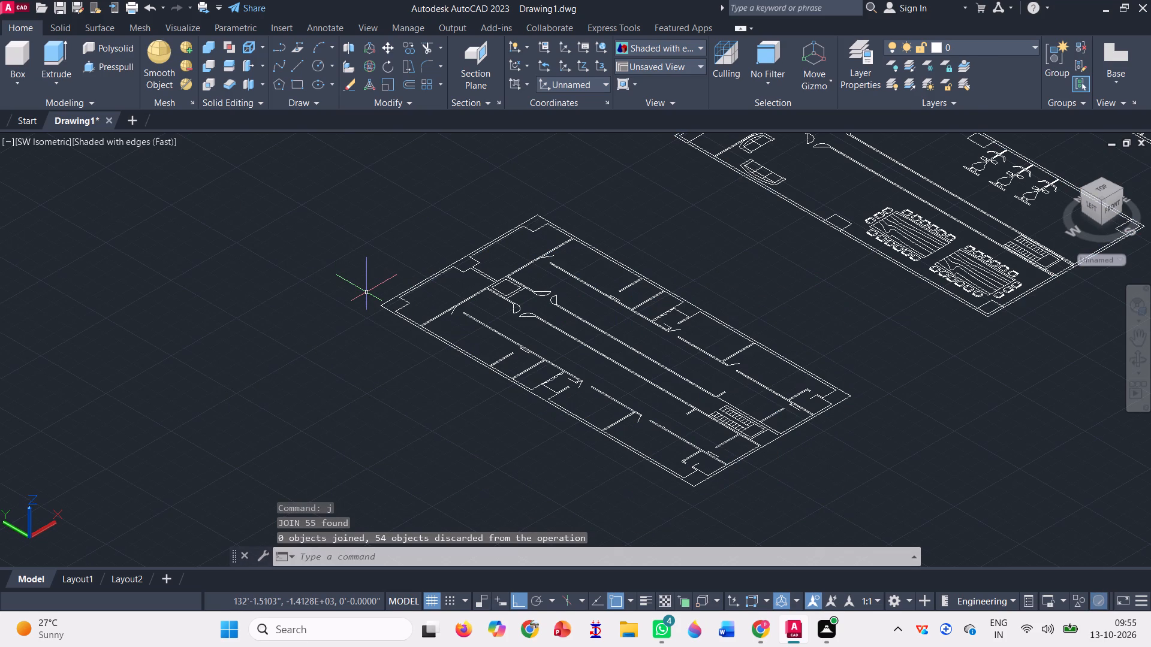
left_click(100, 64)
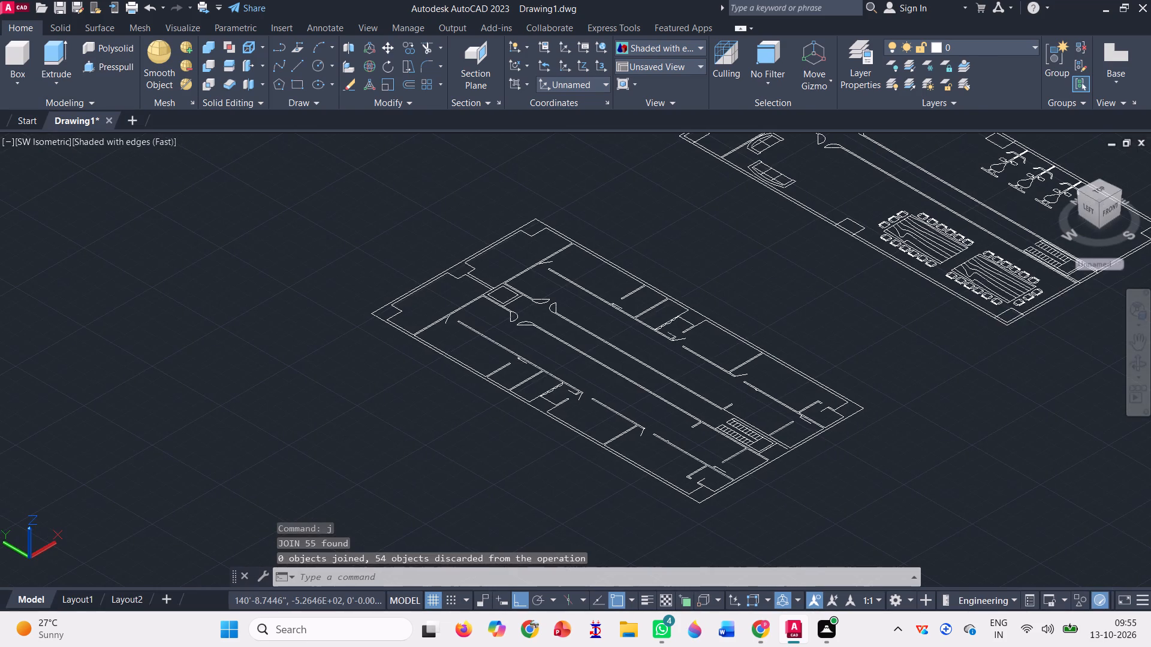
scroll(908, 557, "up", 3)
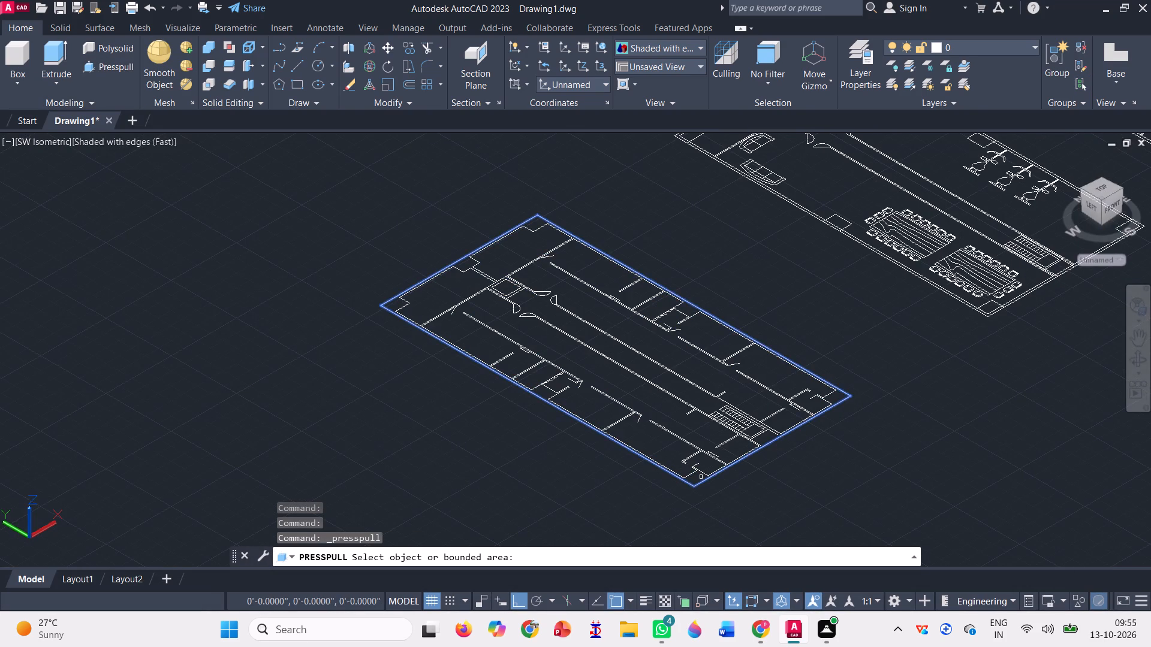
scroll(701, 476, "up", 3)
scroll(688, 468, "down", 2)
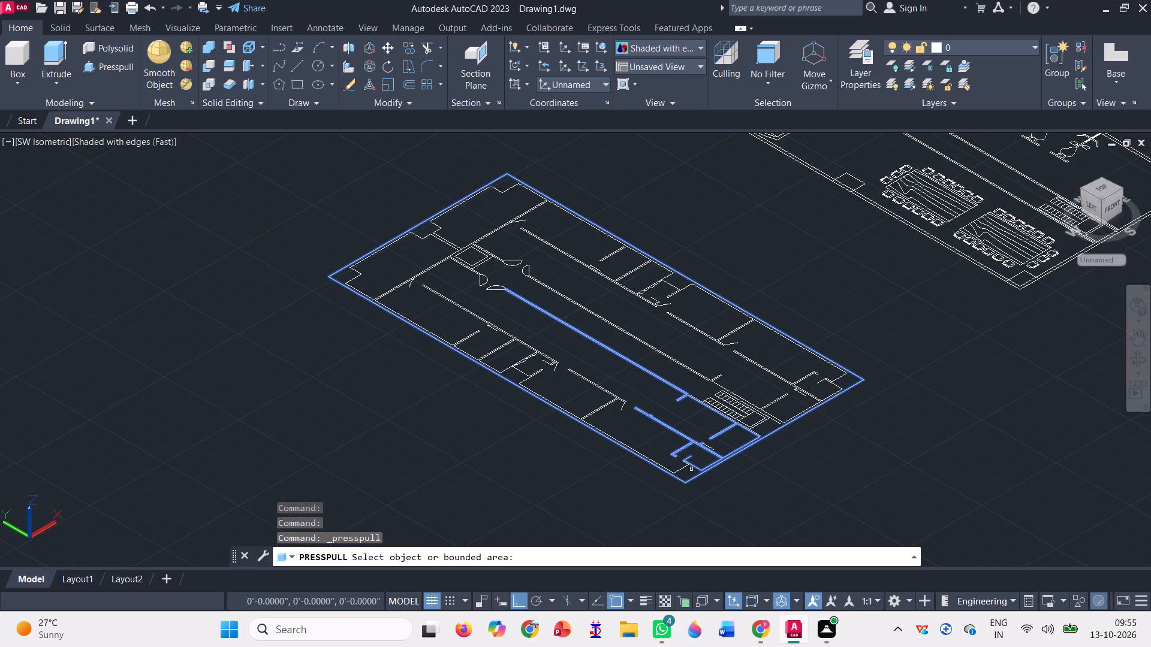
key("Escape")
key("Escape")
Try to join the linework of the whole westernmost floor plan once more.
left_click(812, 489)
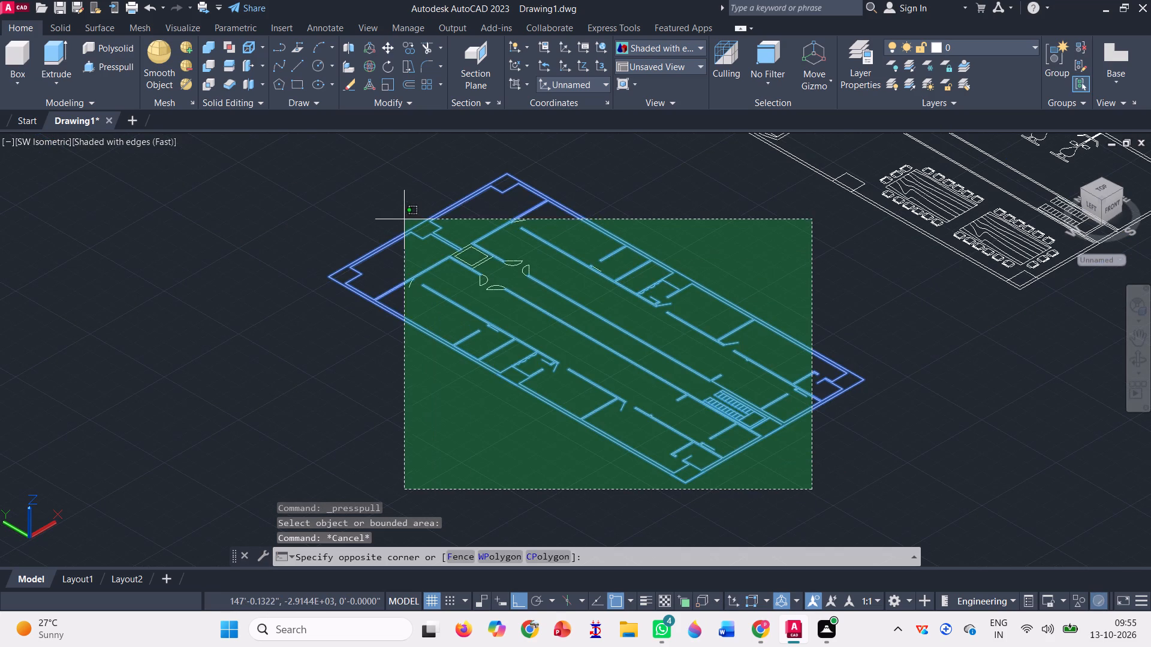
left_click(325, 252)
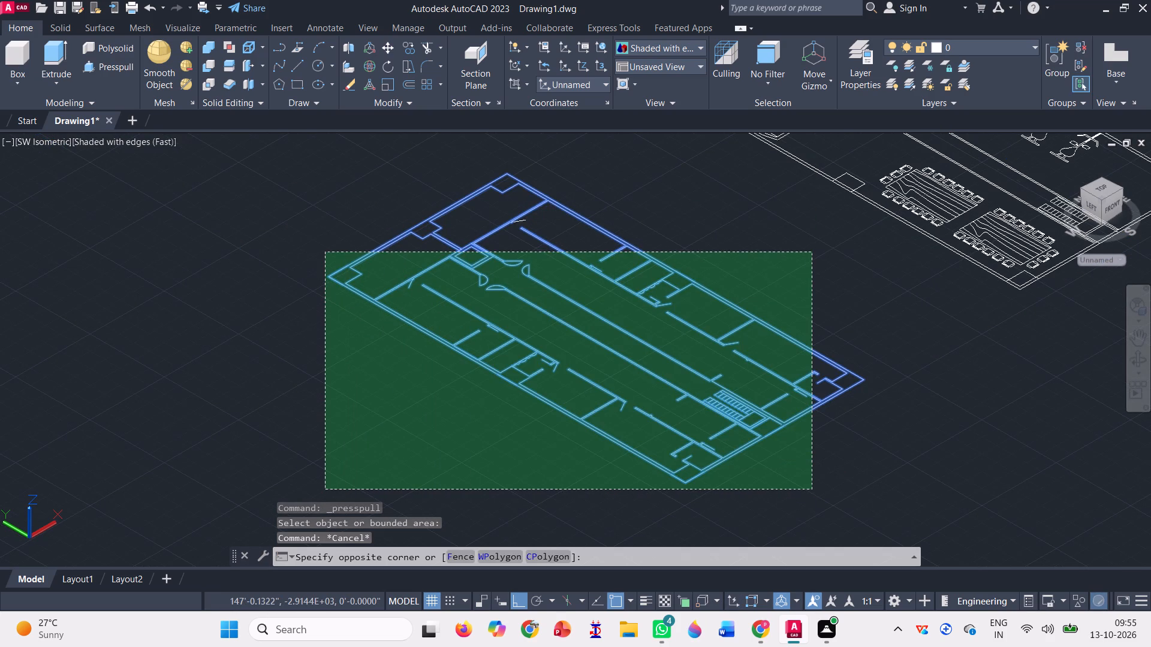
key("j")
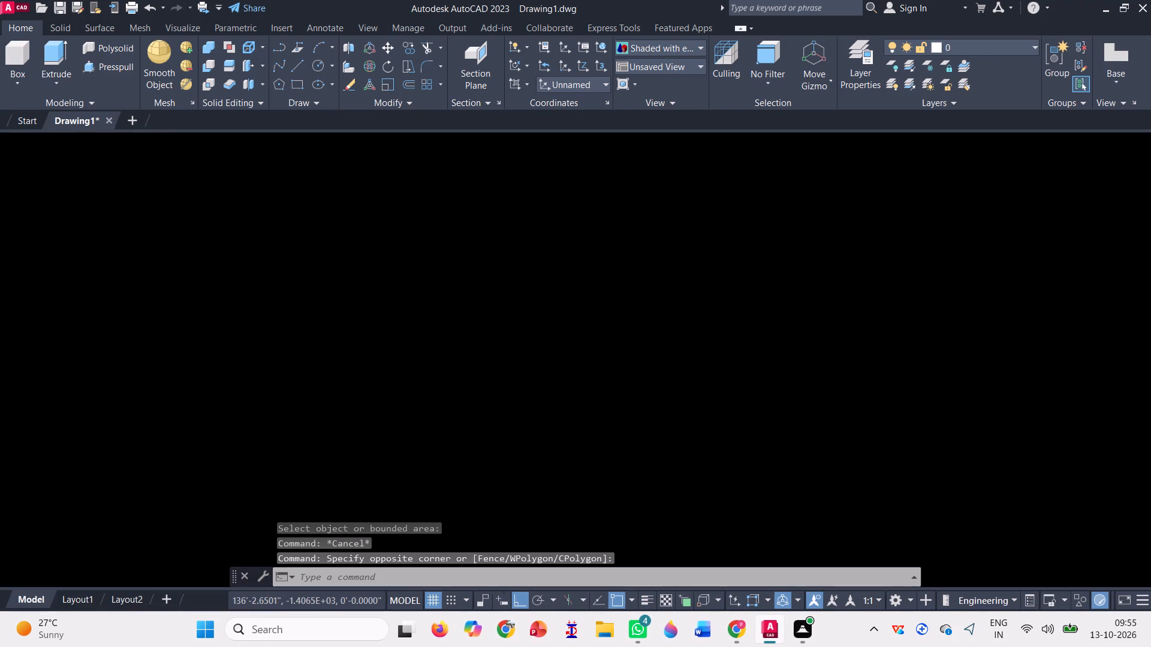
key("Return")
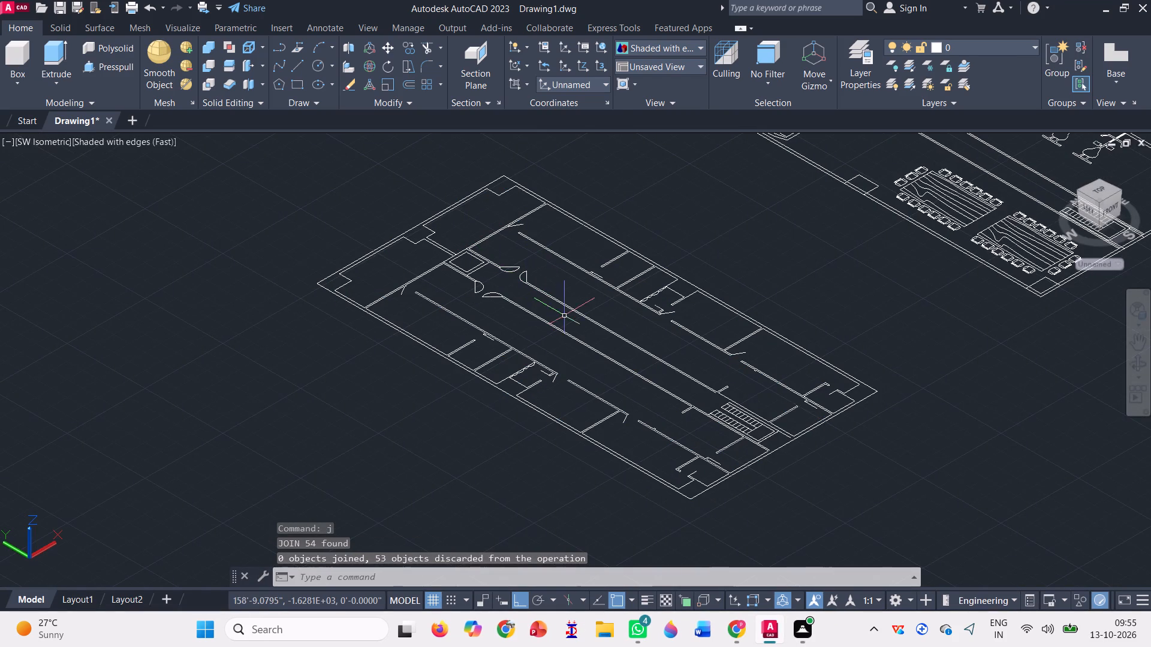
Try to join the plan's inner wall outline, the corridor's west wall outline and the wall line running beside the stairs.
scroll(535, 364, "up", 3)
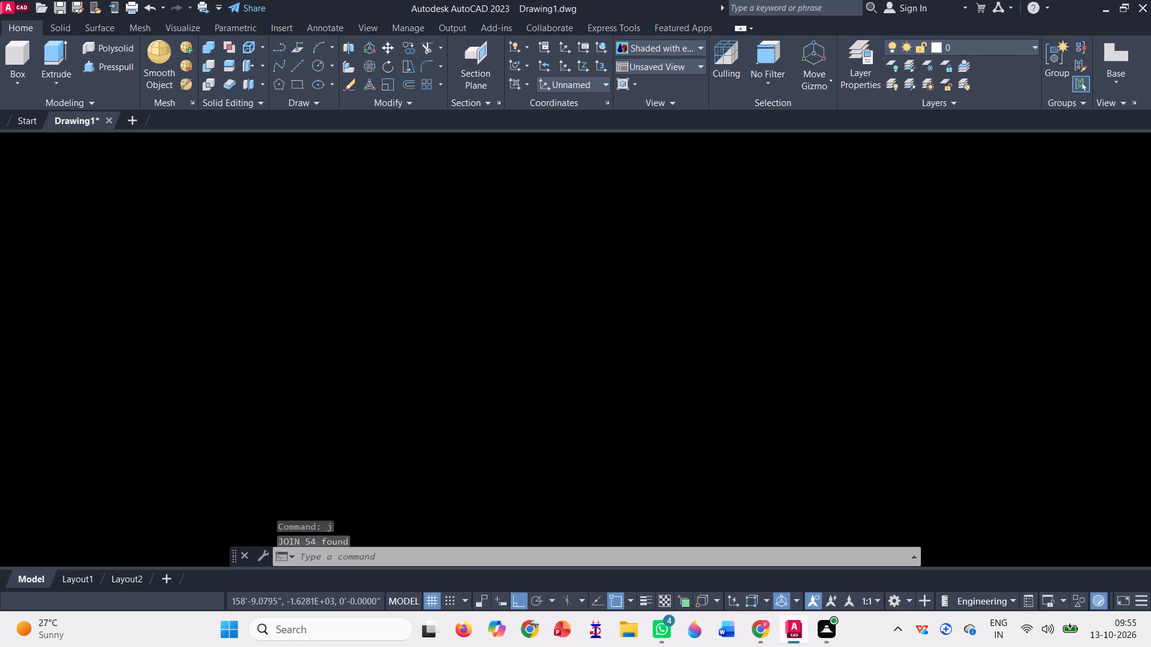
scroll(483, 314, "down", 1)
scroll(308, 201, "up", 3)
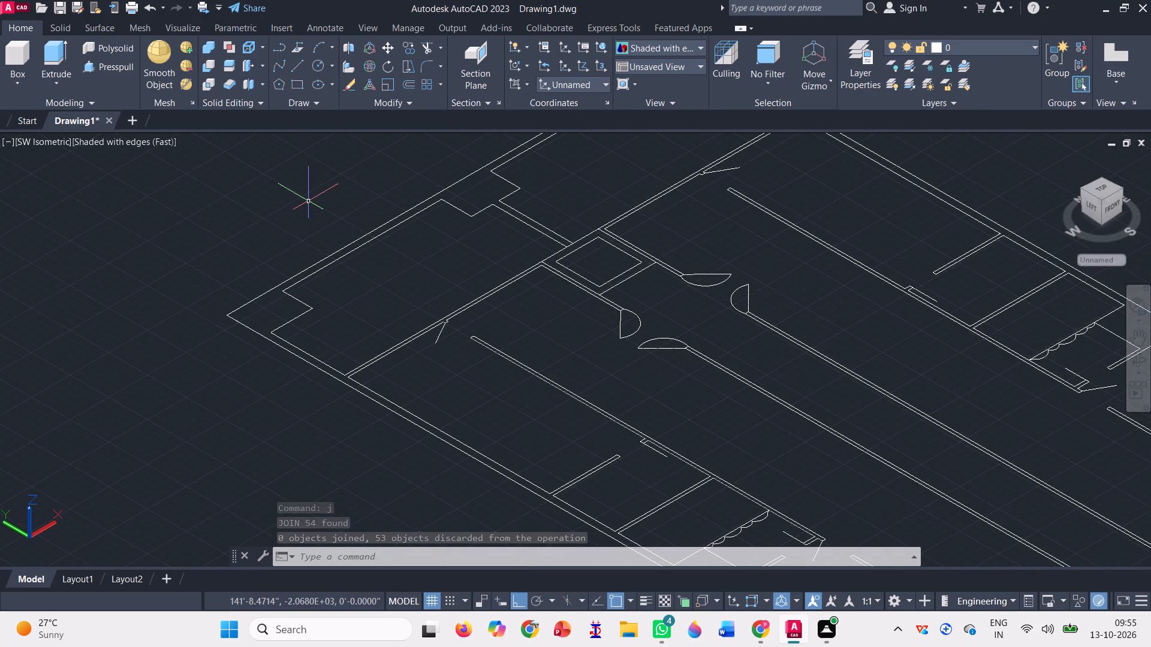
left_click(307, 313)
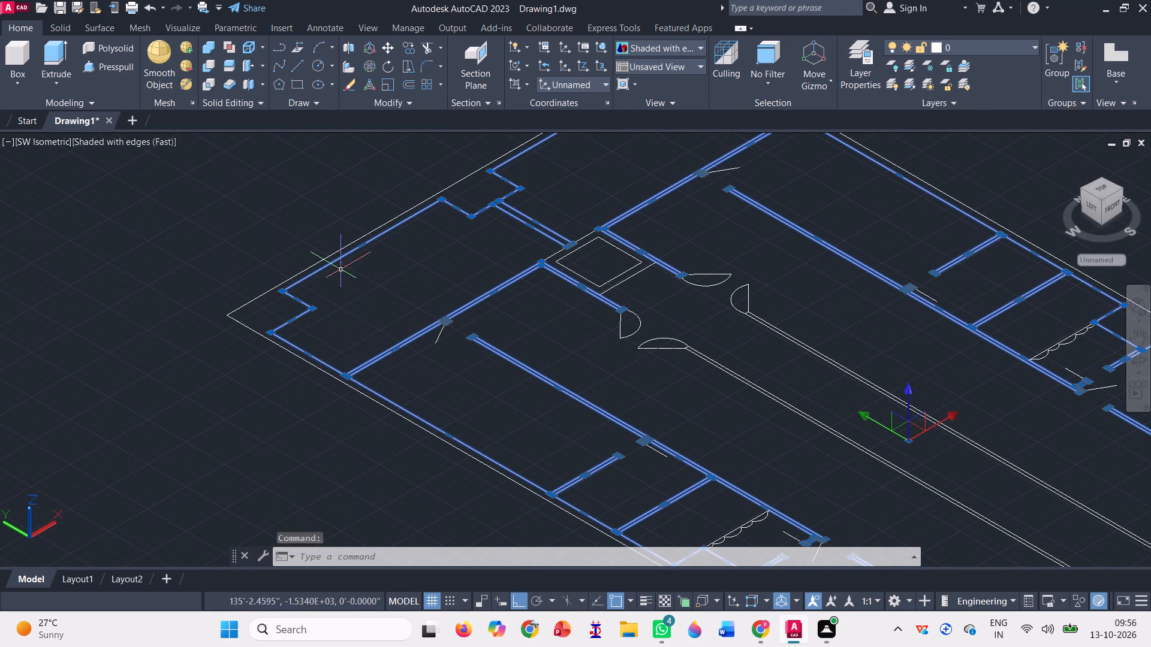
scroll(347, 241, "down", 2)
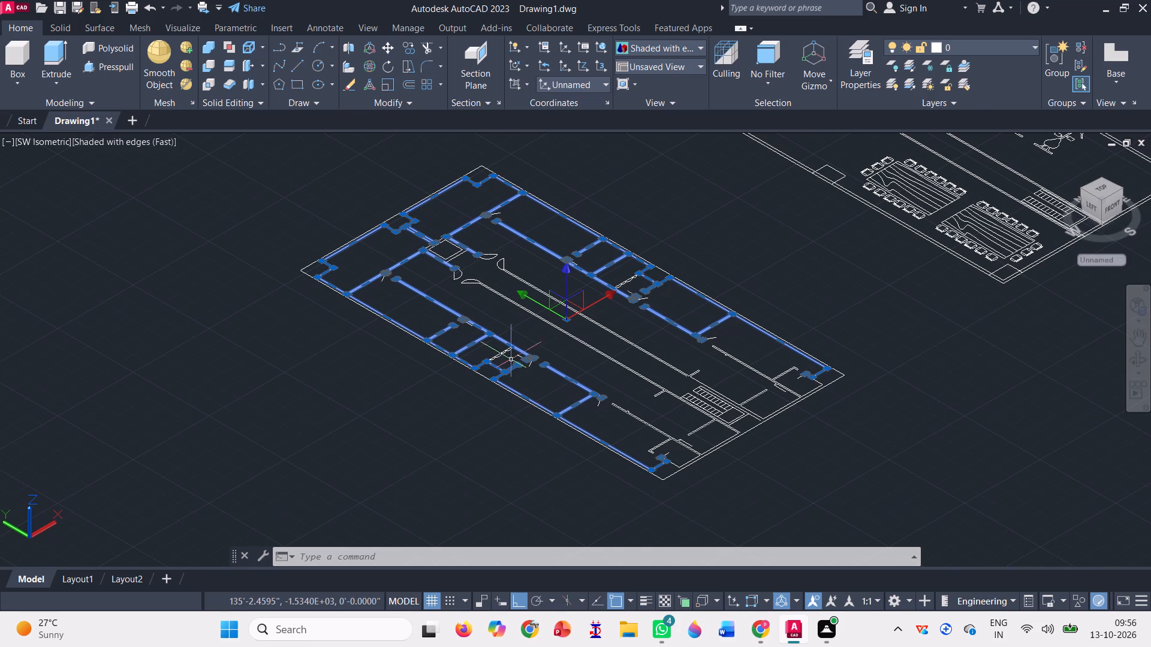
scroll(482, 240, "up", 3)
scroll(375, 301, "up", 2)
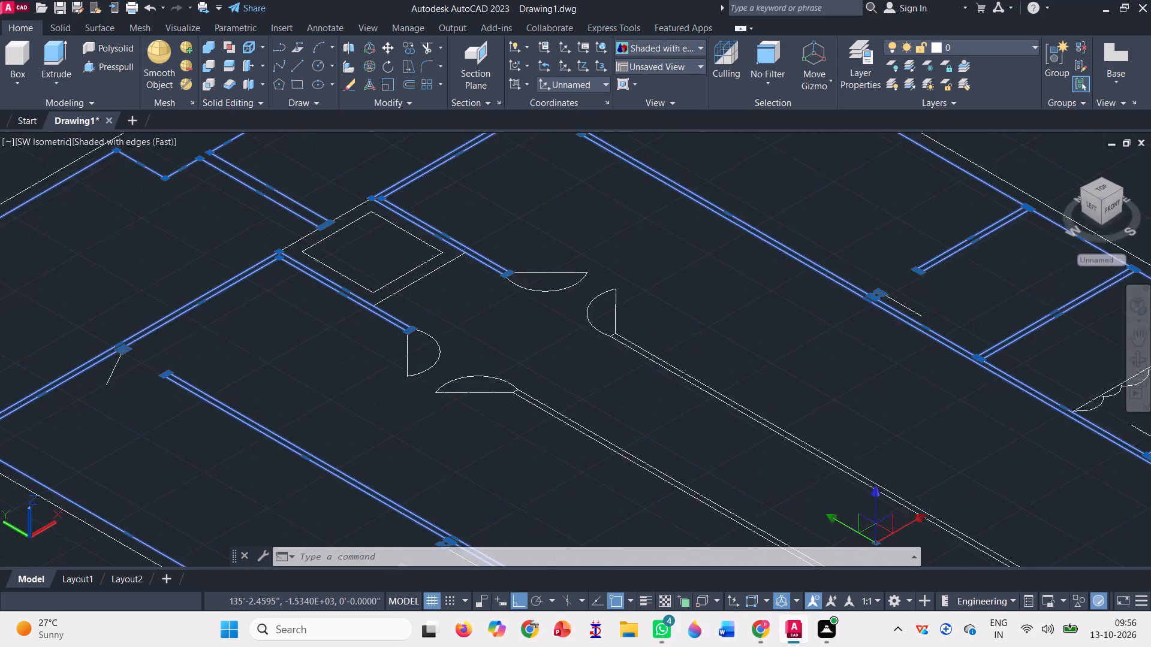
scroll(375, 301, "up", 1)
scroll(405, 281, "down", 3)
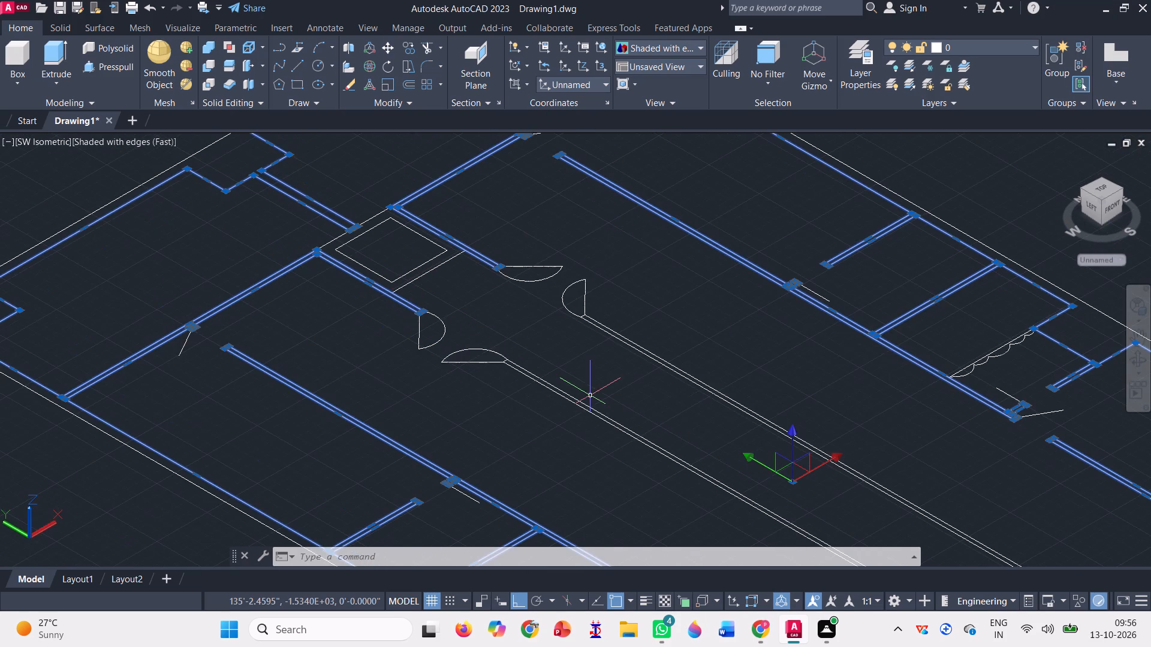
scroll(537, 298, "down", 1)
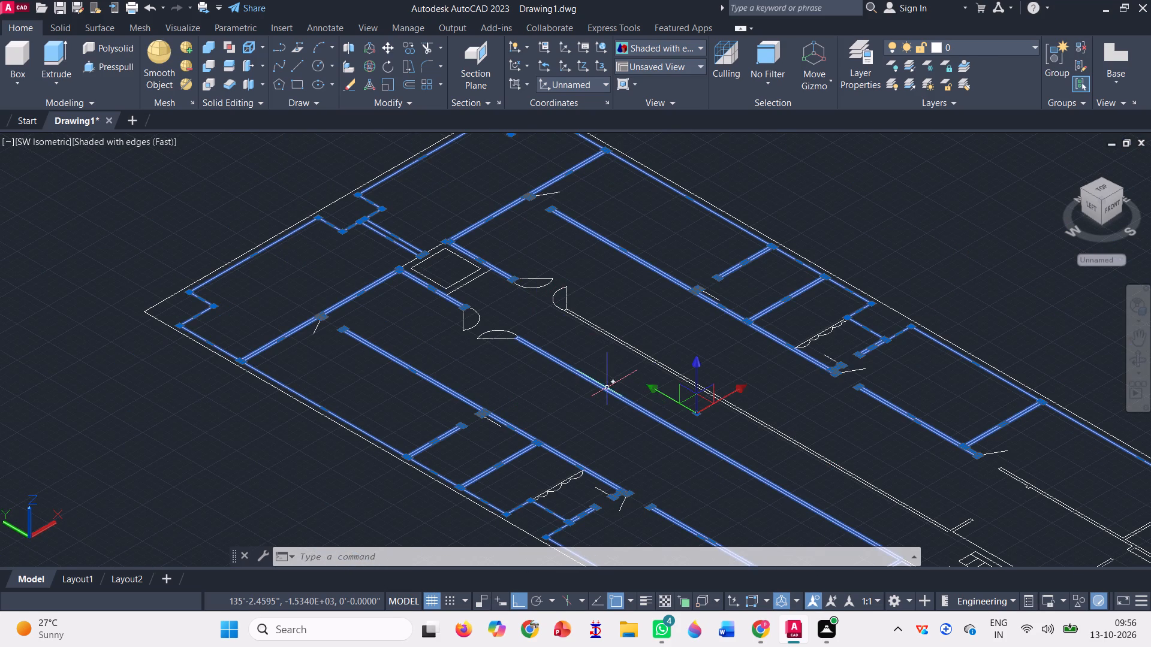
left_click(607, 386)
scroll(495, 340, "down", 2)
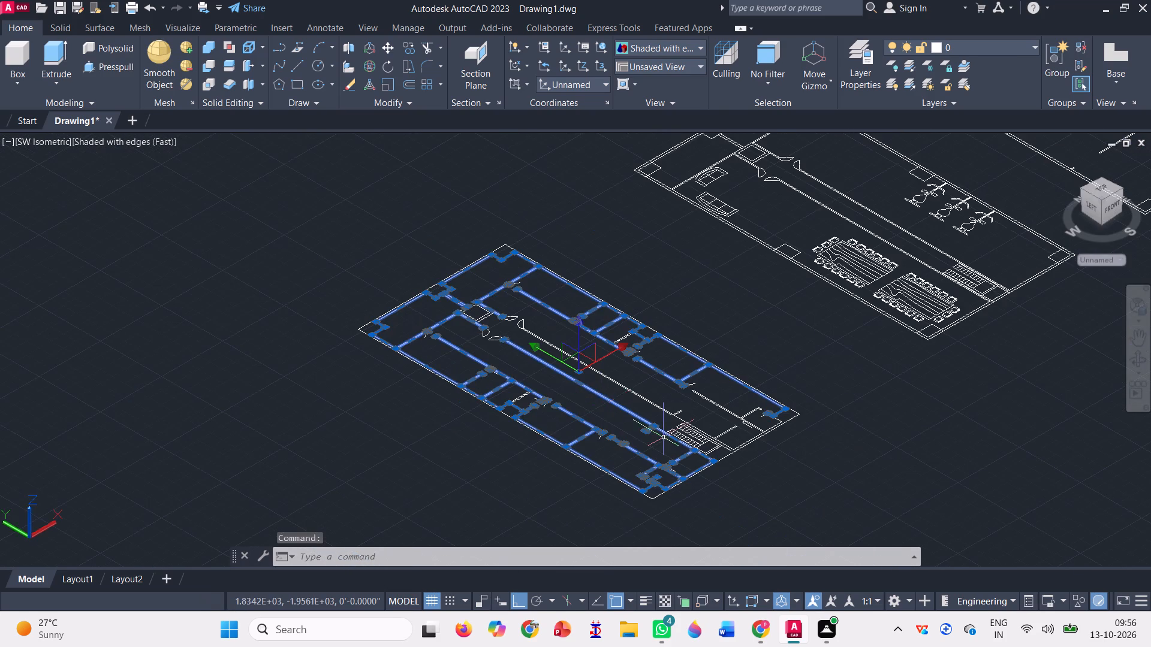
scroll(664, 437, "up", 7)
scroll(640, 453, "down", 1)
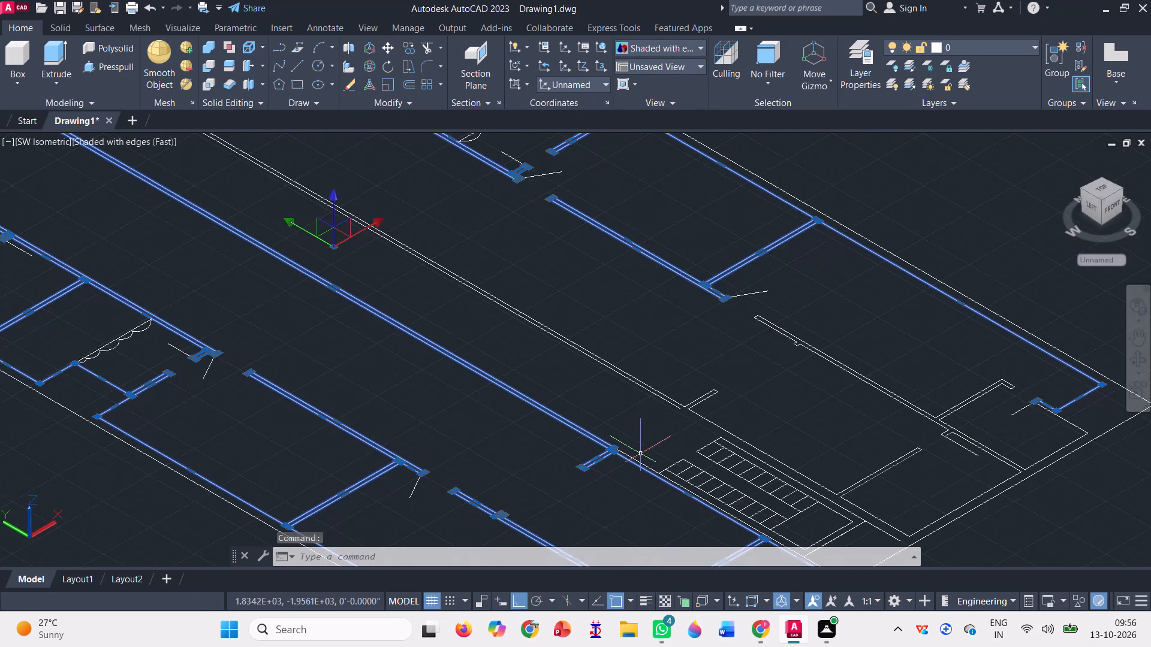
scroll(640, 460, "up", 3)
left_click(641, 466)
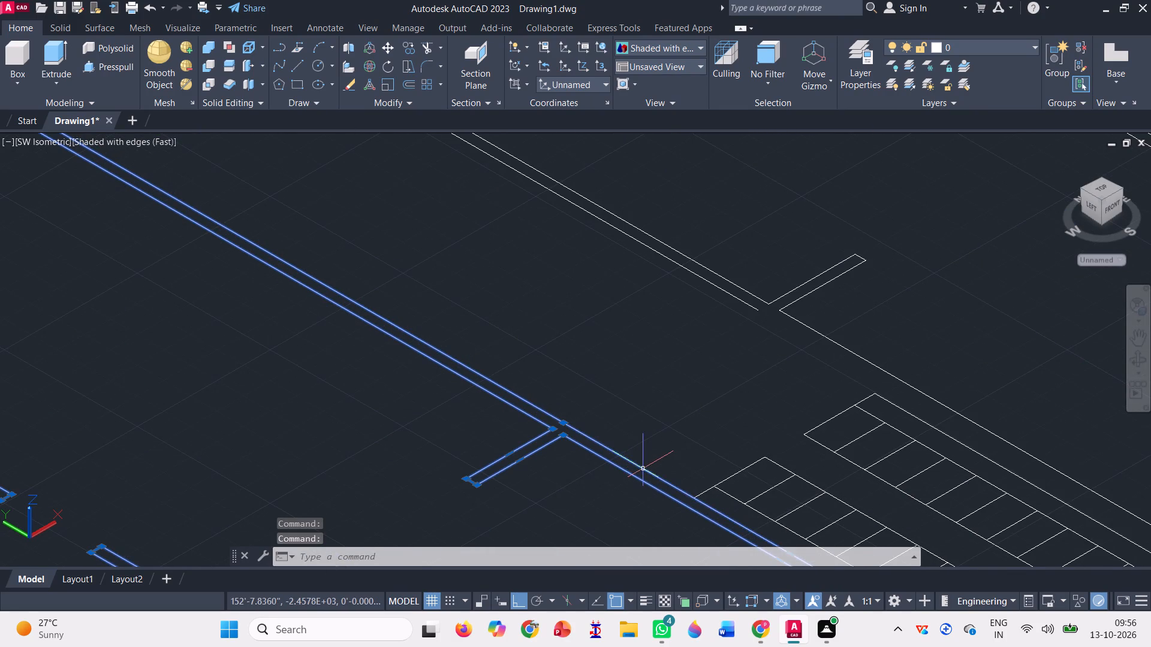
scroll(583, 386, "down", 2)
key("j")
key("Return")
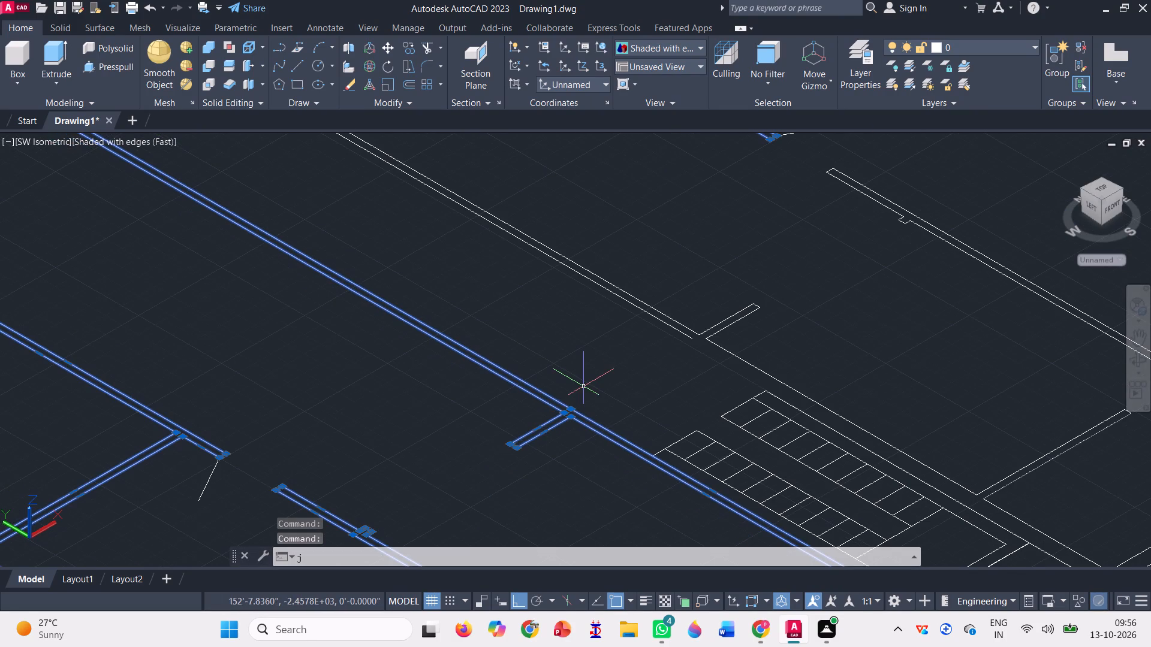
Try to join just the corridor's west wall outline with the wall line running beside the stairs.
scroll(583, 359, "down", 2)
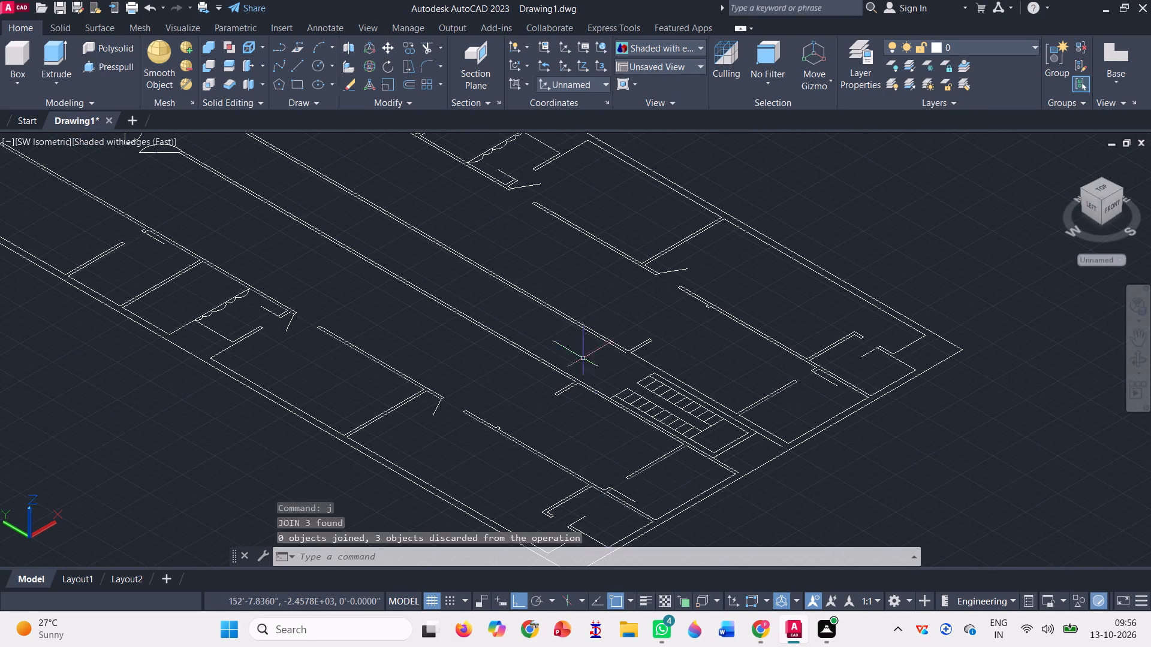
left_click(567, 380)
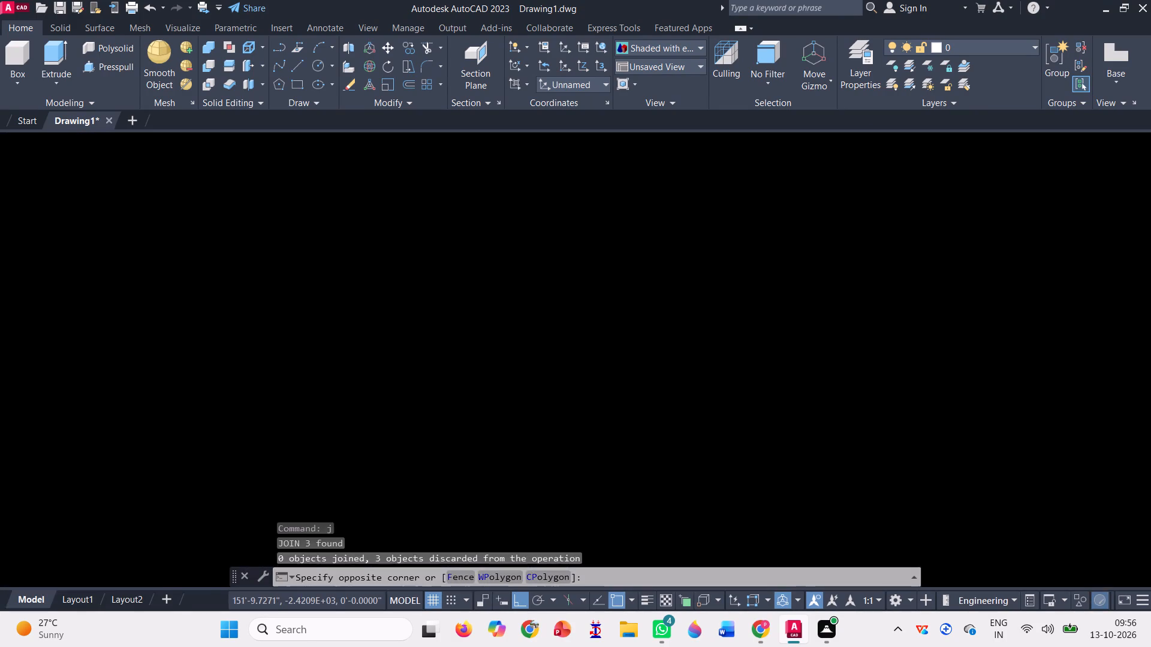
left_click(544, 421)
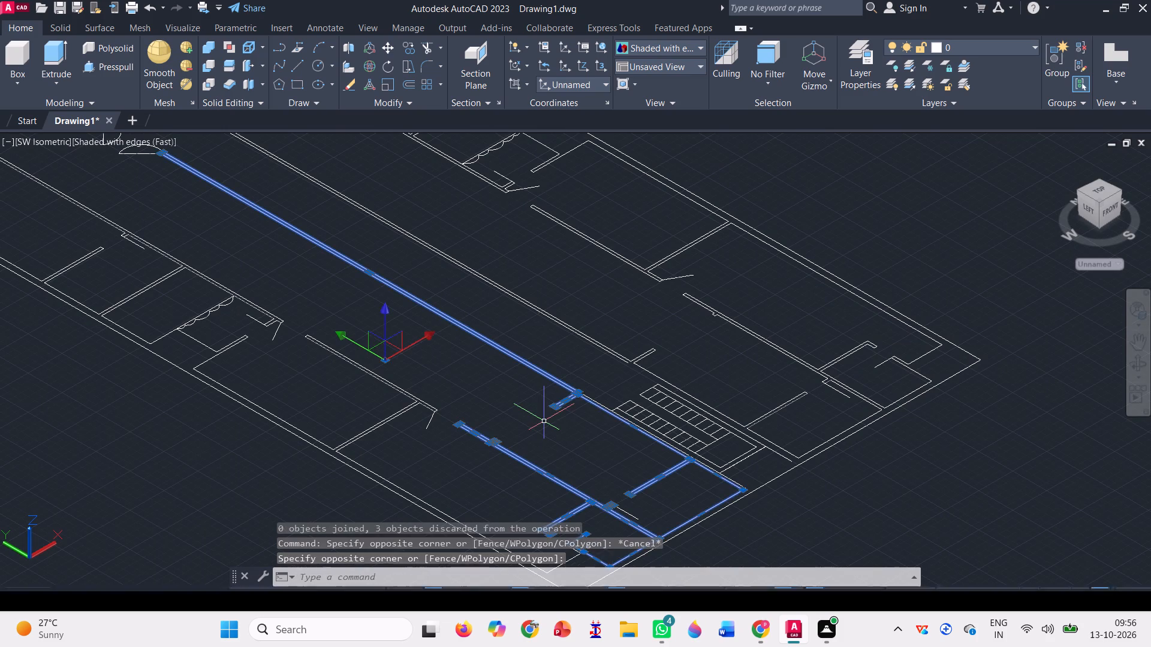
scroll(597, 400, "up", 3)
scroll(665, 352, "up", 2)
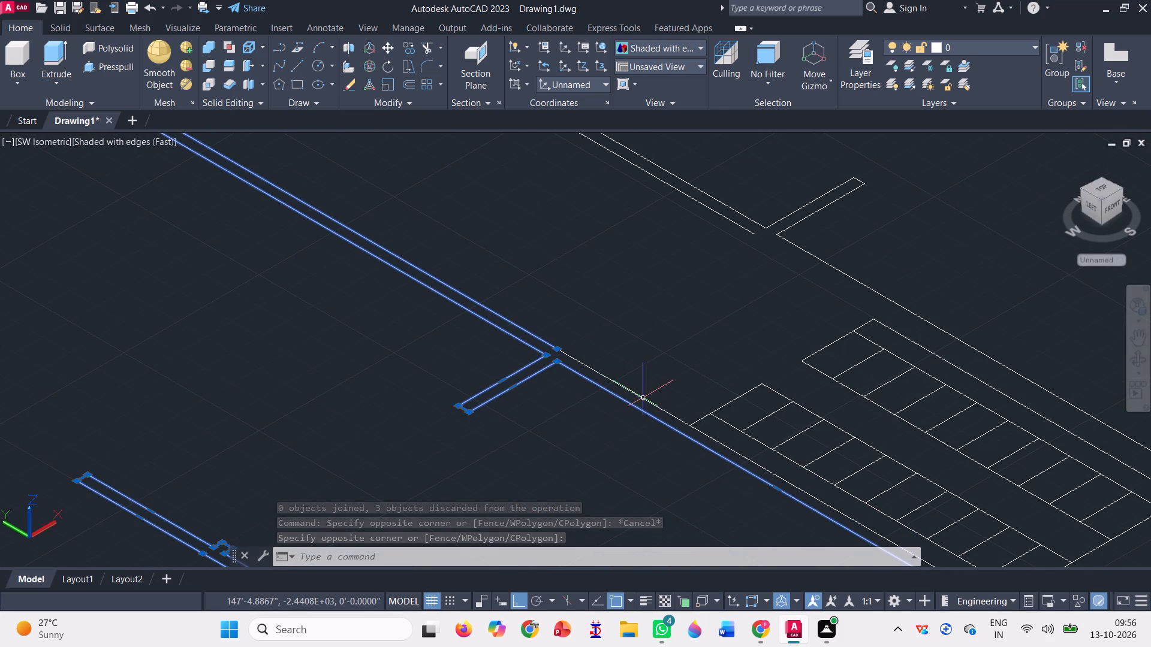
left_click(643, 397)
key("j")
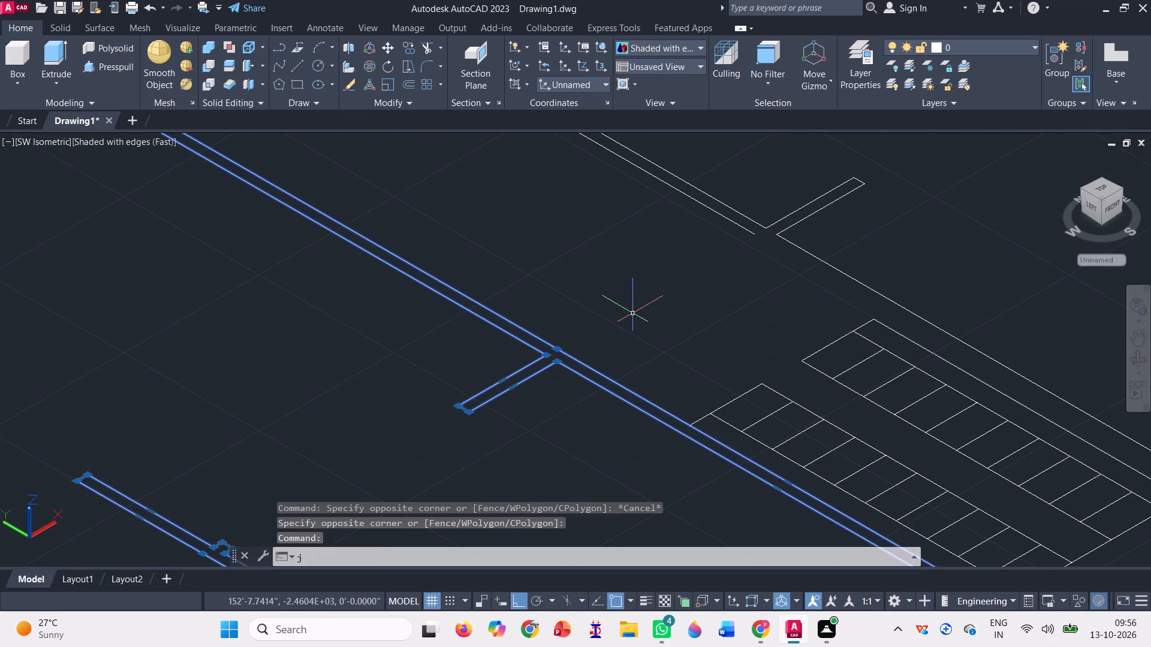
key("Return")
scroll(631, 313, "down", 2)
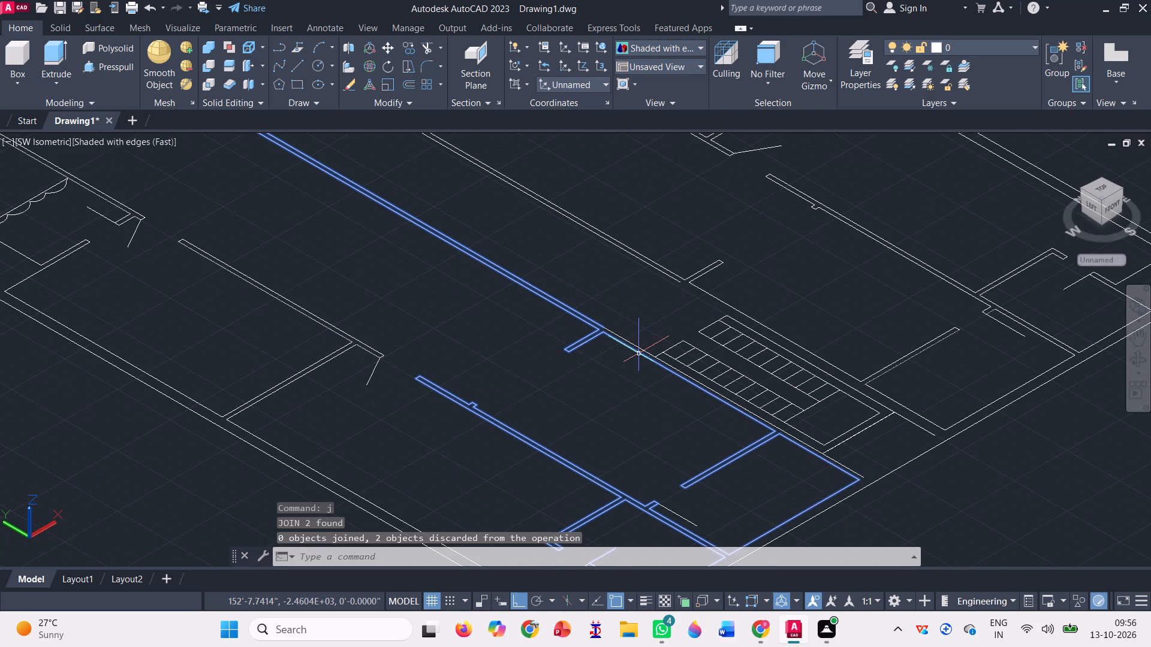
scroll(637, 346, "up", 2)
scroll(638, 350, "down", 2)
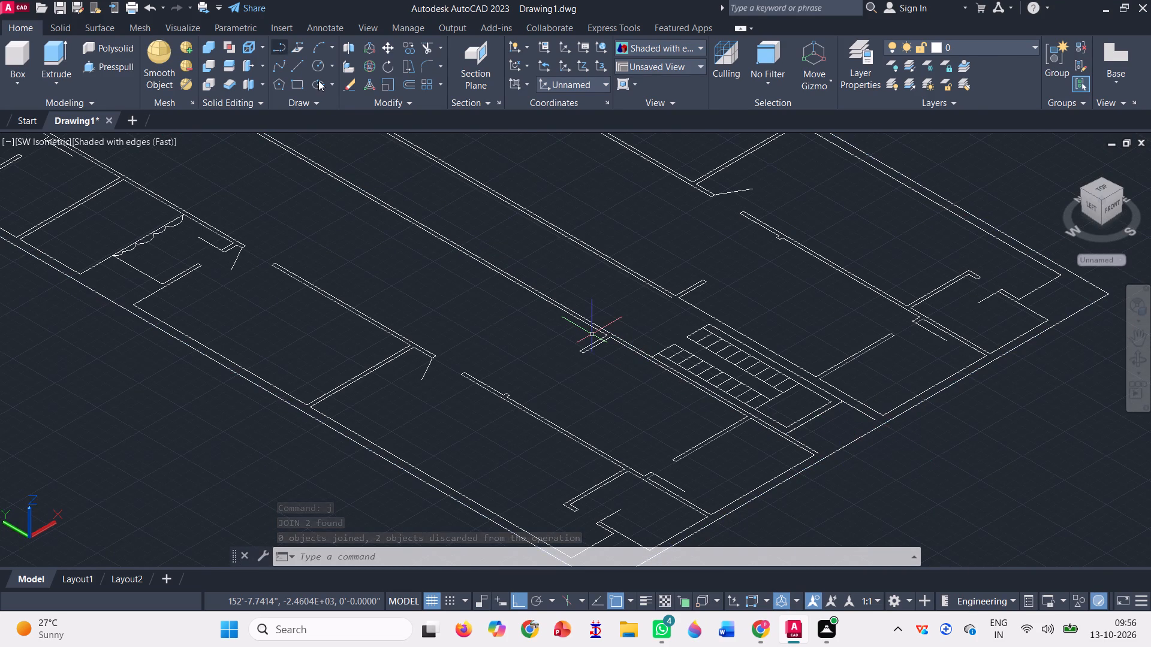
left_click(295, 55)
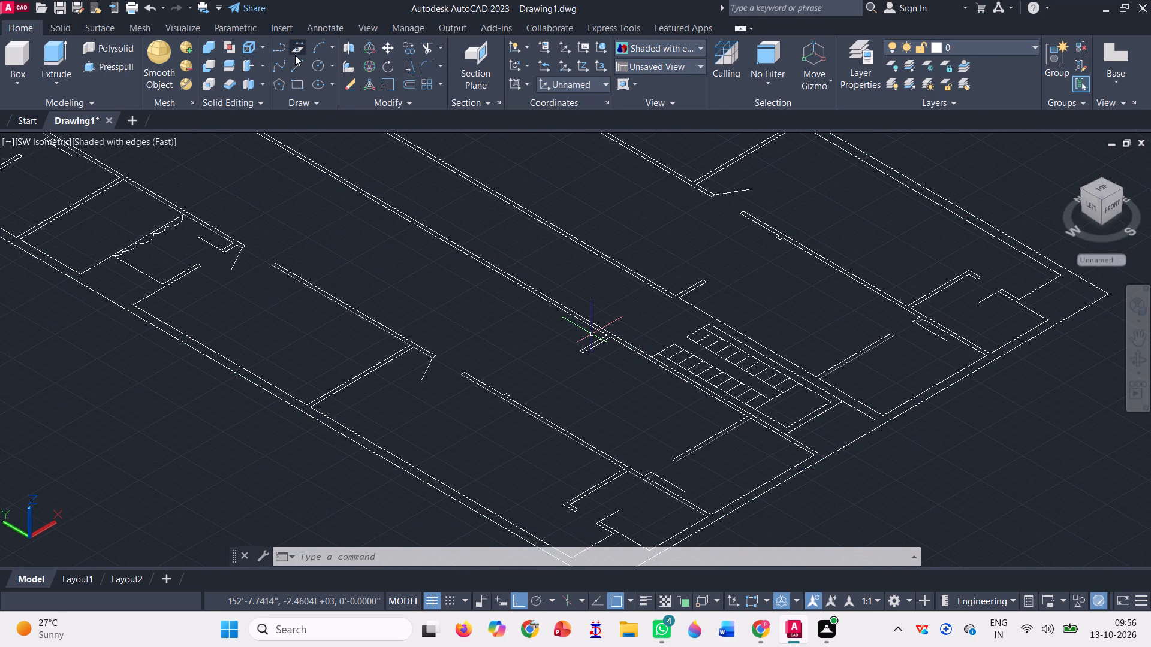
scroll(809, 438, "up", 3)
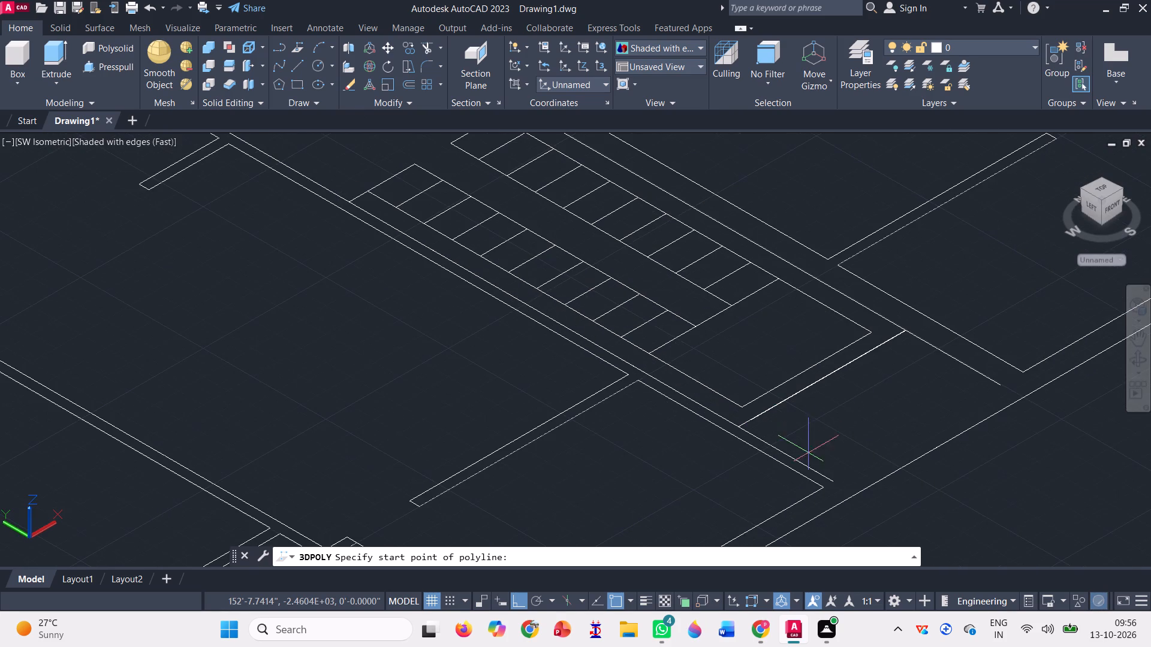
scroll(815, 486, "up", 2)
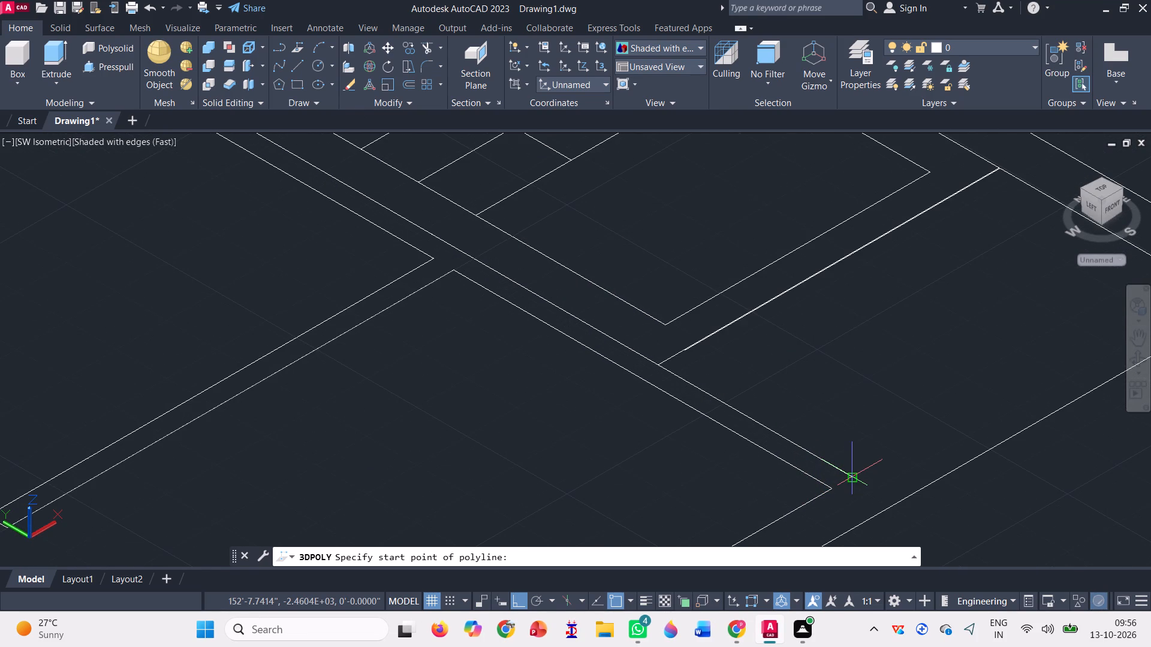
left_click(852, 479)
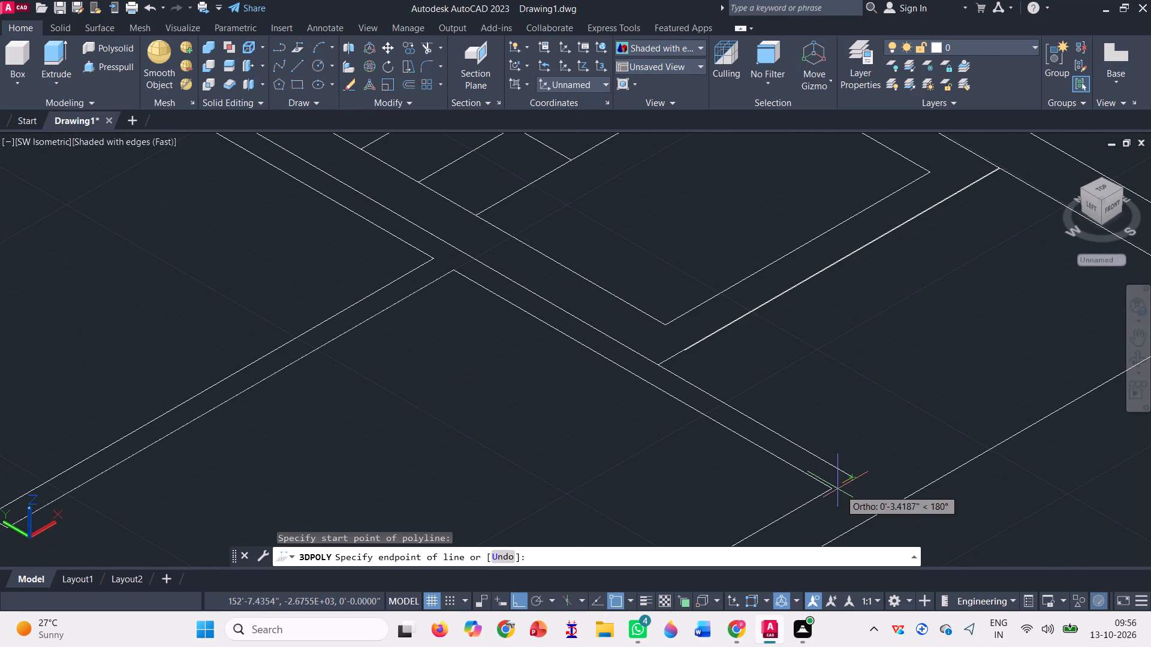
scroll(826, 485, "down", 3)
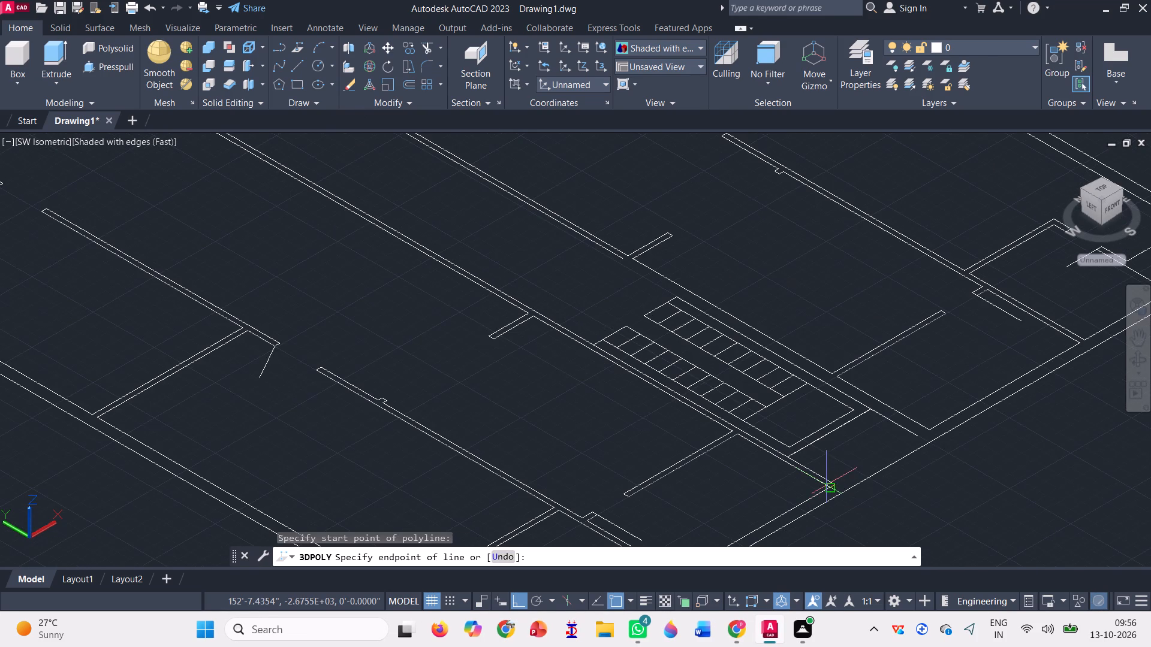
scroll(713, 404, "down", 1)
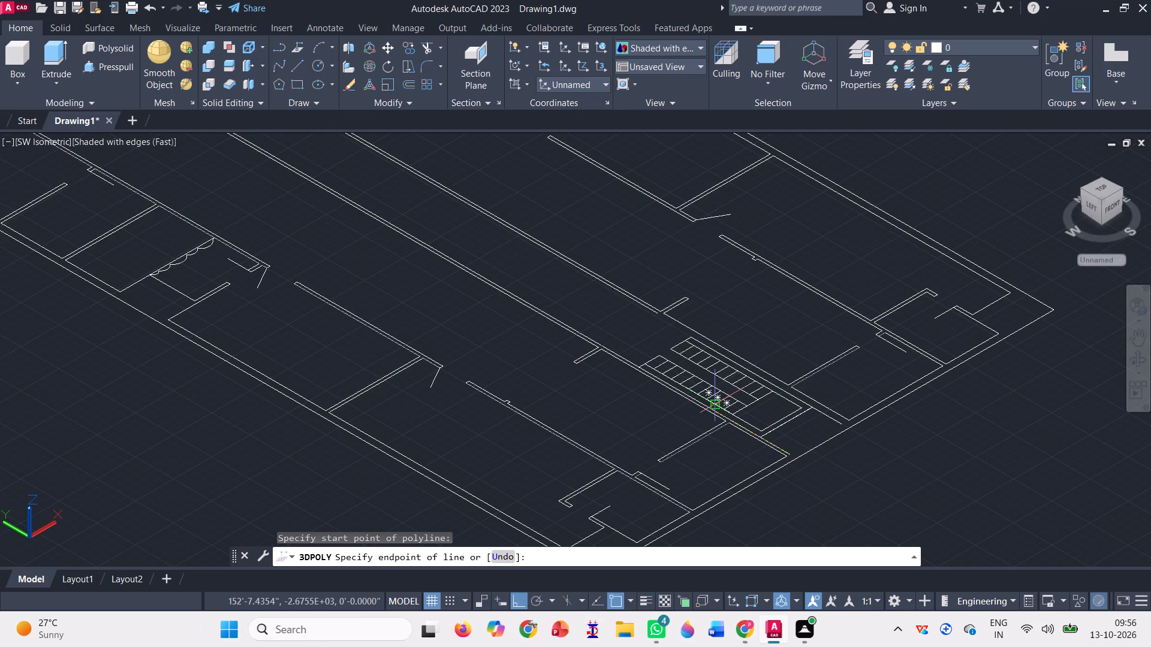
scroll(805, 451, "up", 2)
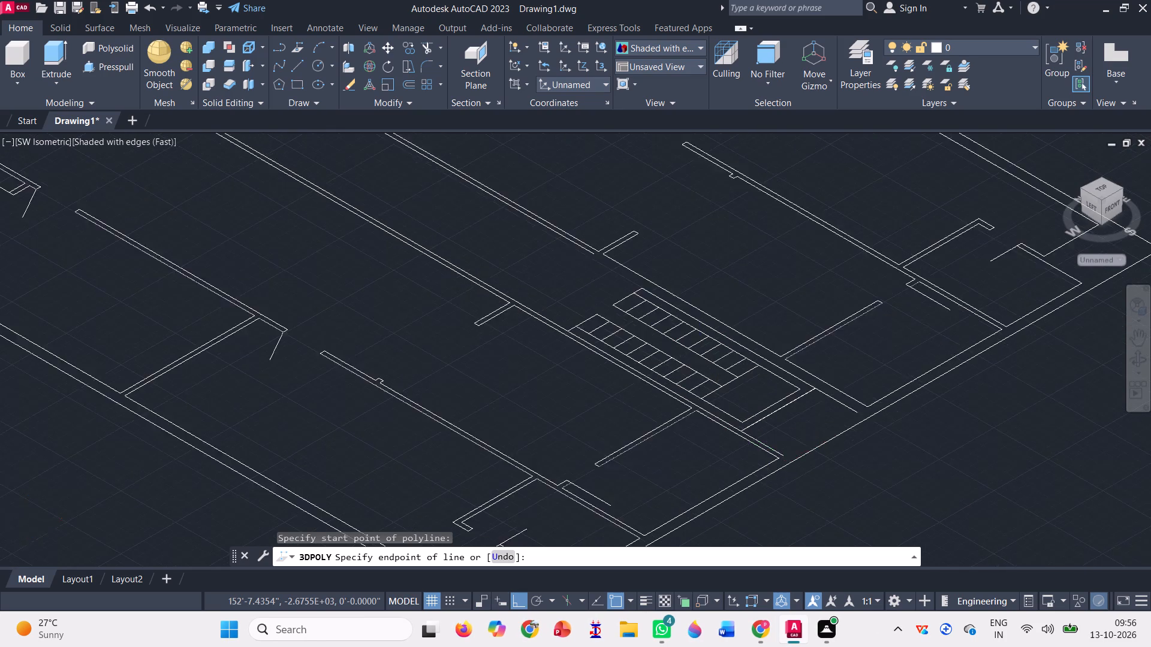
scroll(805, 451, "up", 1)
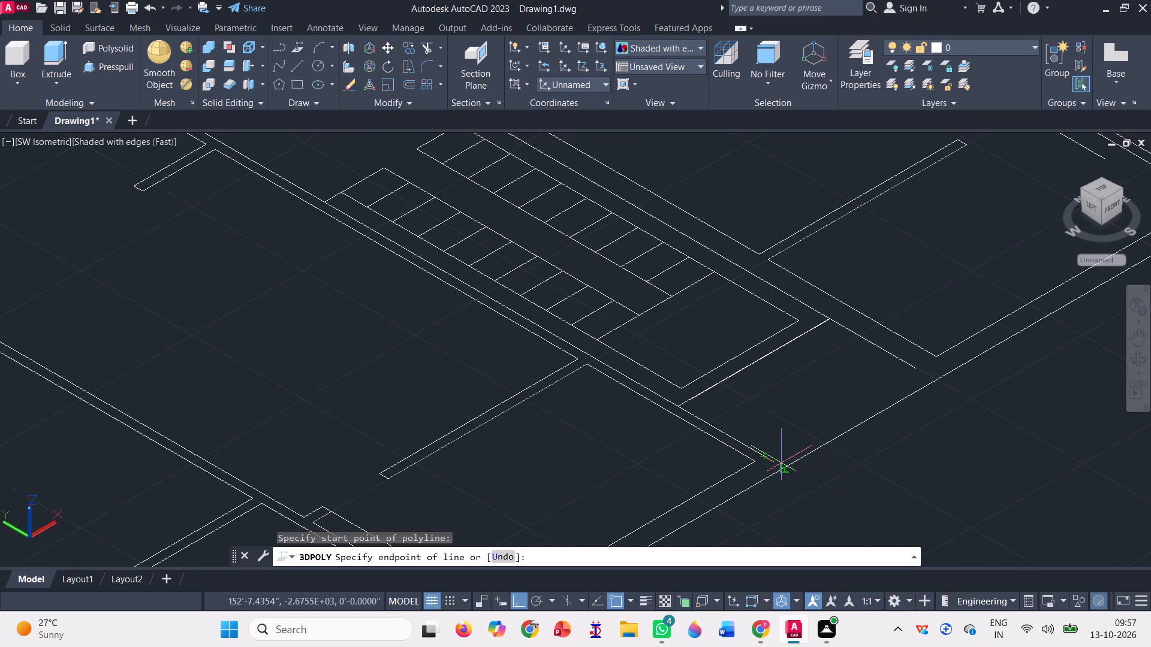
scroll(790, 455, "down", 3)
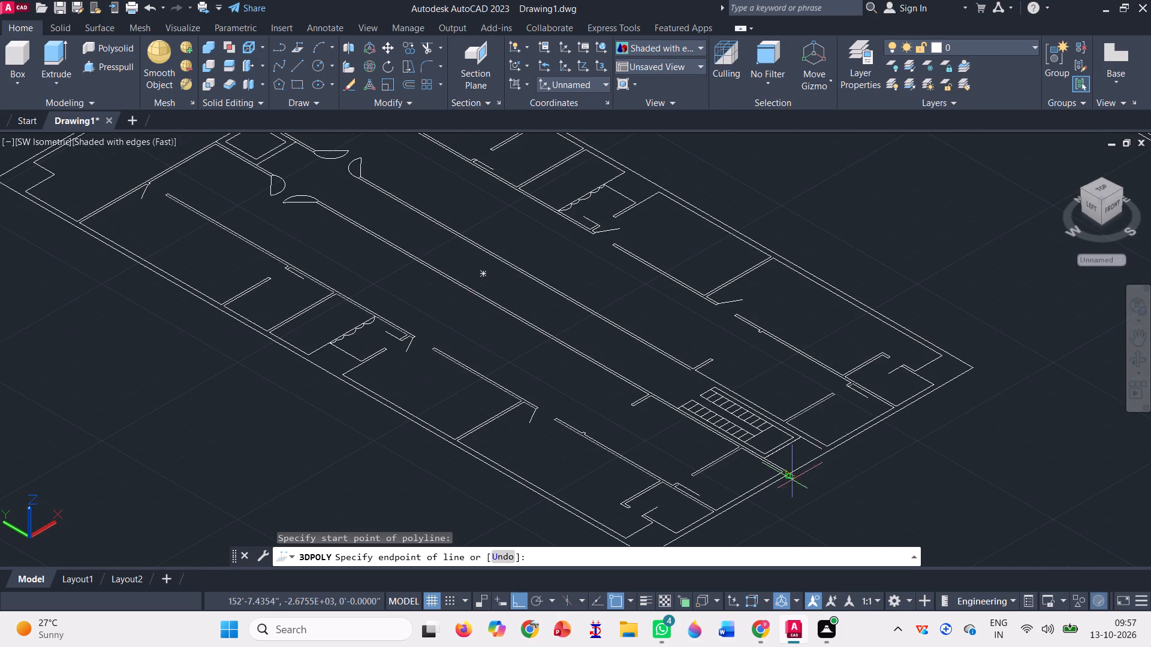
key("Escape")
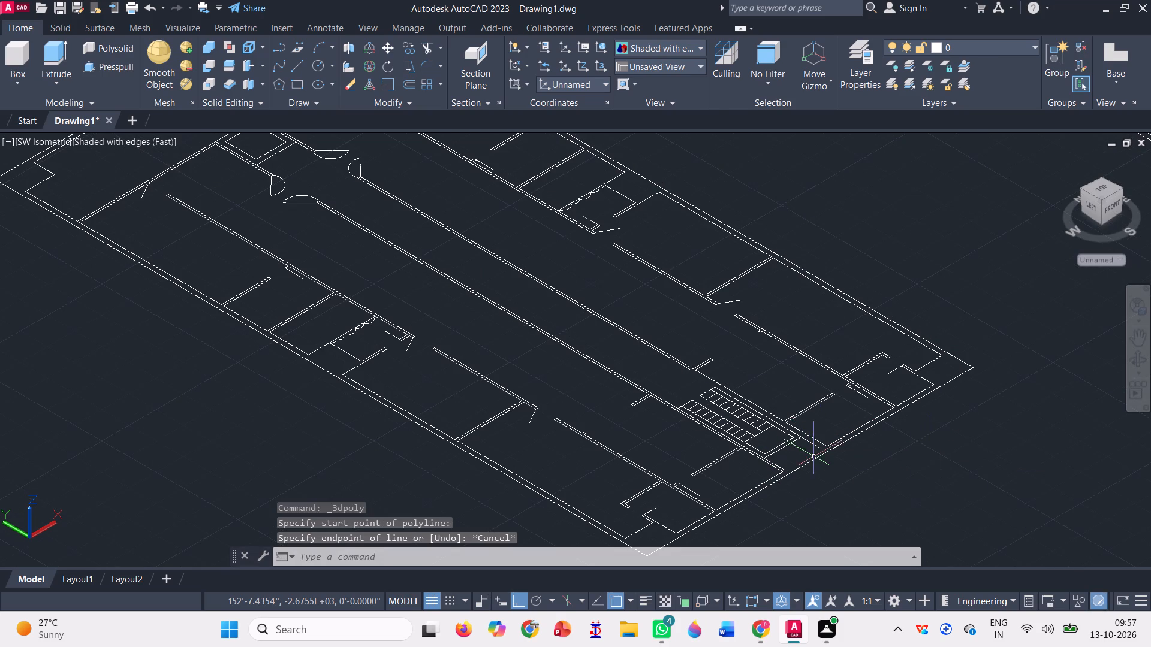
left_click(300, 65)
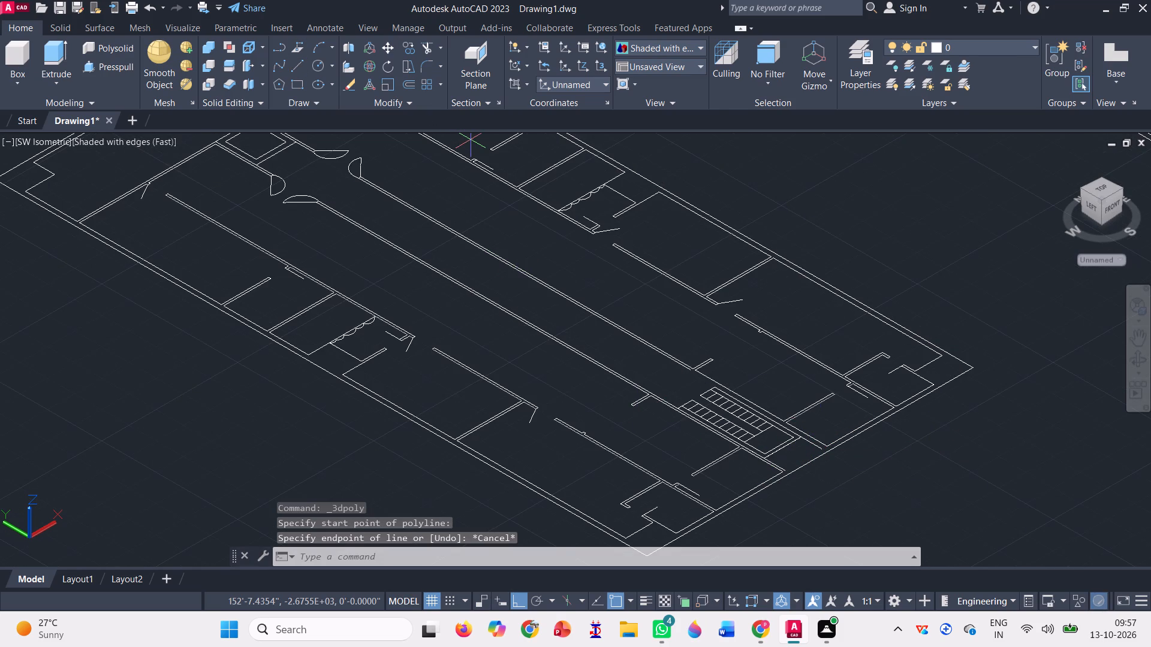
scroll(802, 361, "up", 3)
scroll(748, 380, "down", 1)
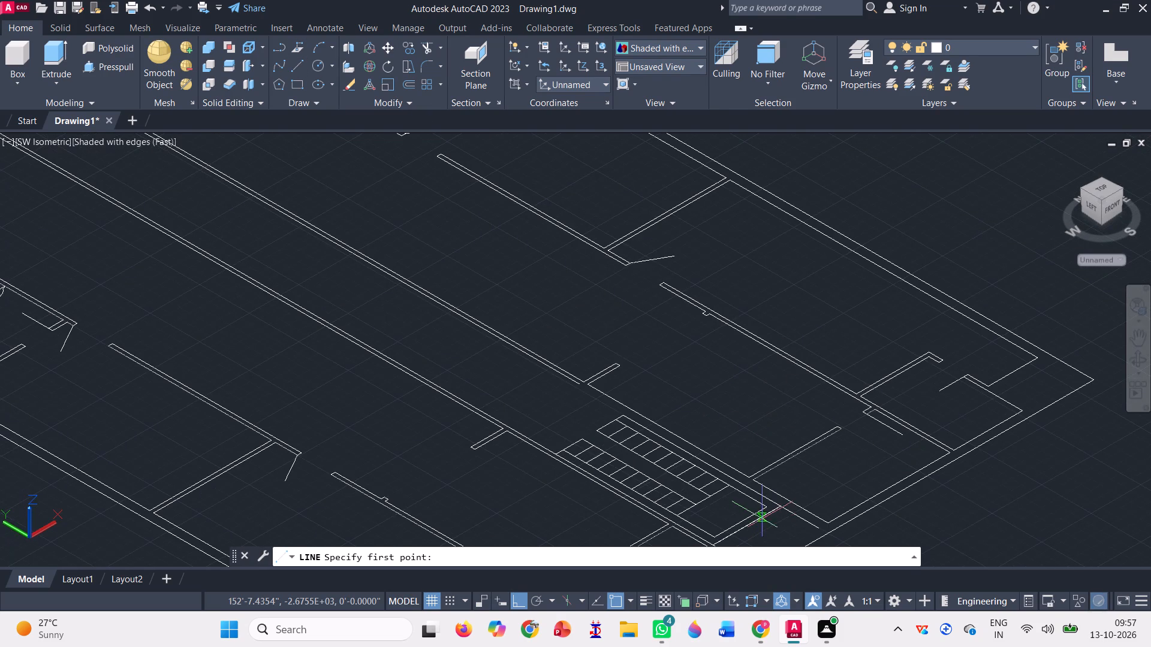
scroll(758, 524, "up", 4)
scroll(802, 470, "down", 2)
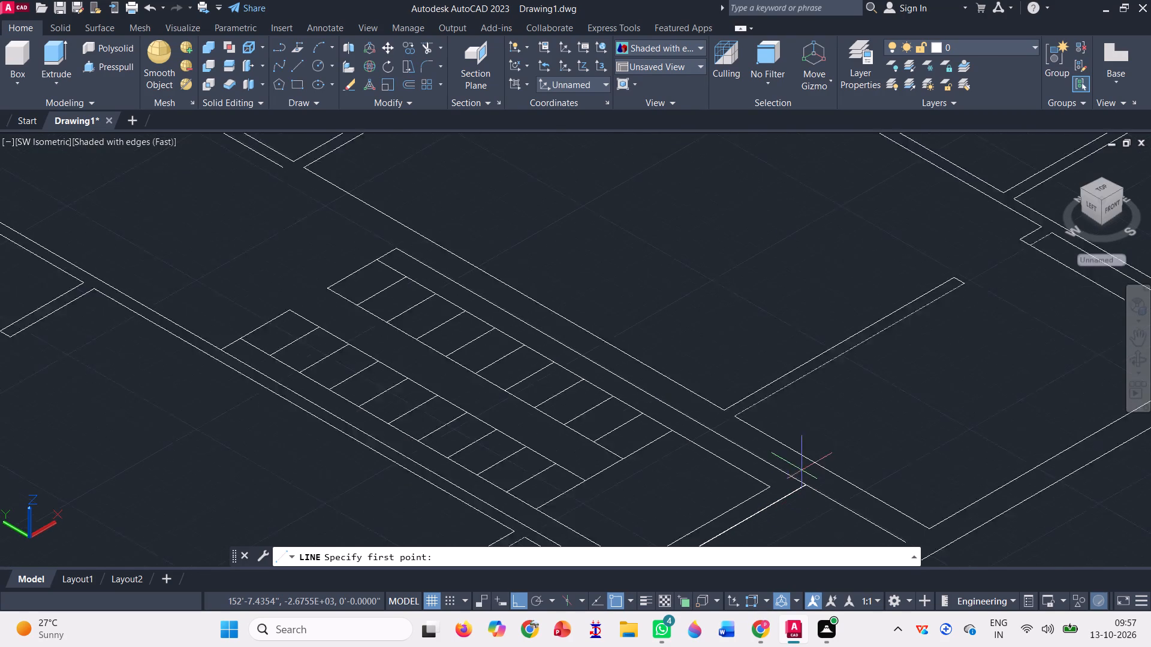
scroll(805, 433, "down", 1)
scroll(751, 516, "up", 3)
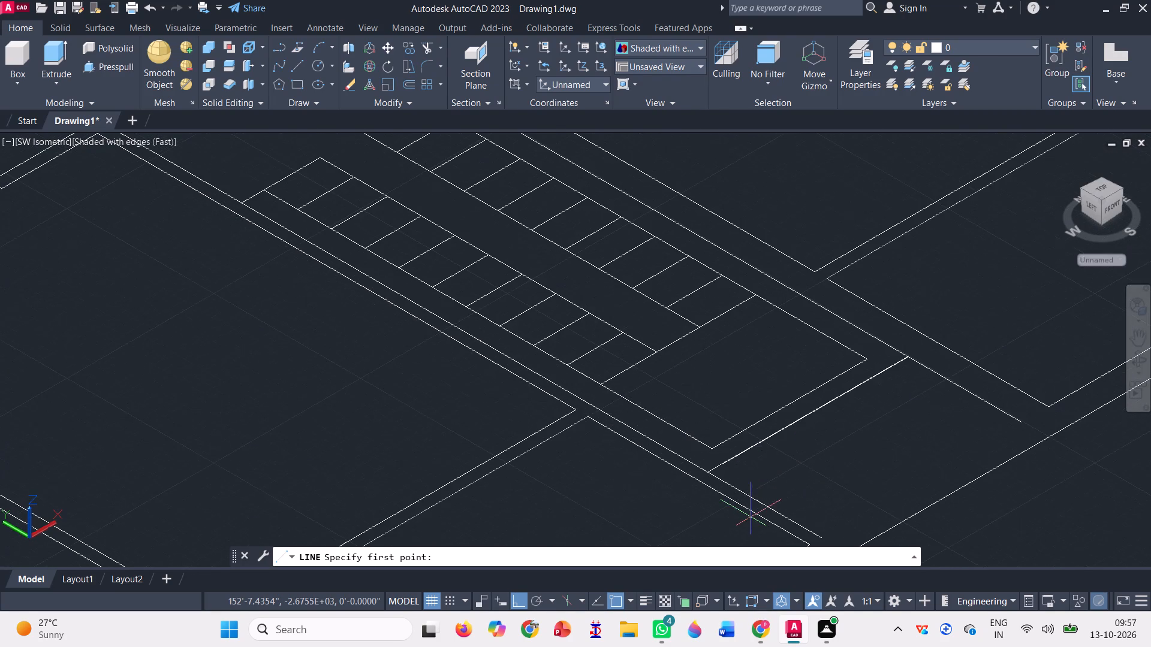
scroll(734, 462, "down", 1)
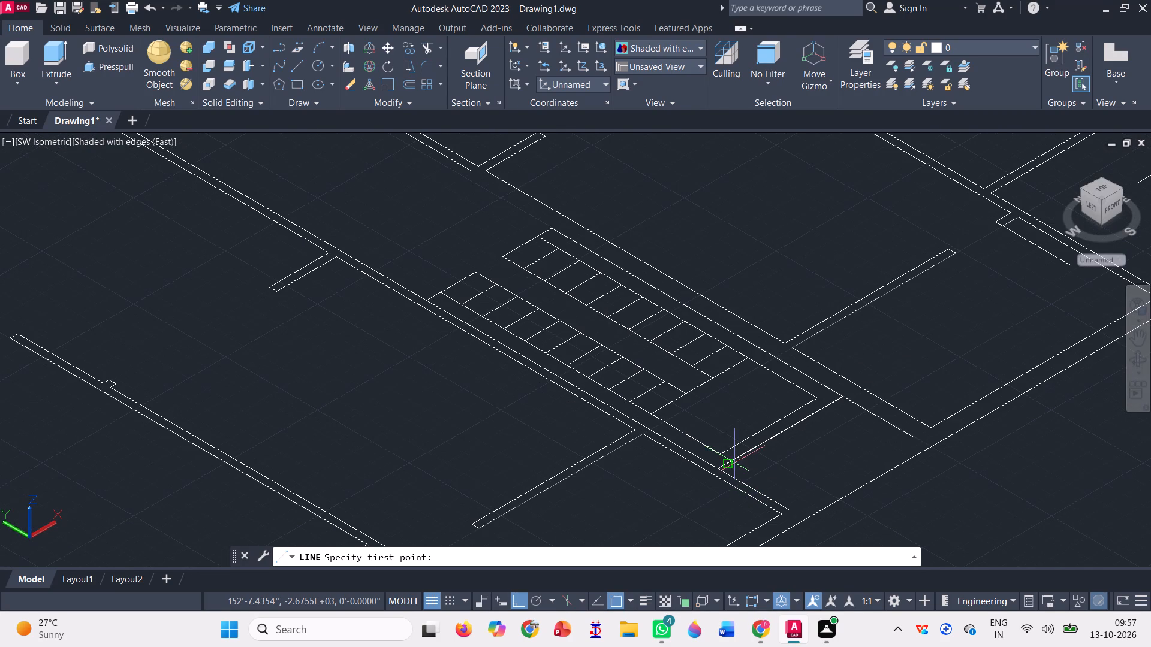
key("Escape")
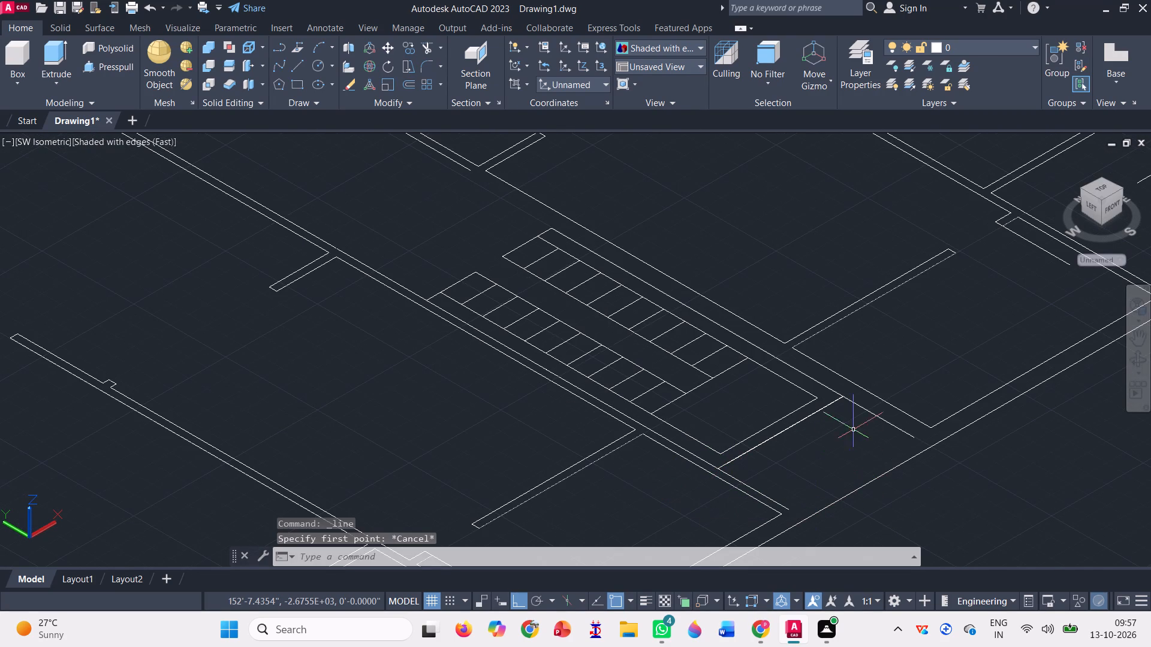
Trim the two wall-line ends overhanging the stairwell's south end and the duplicate line across that end.
left_click(428, 43)
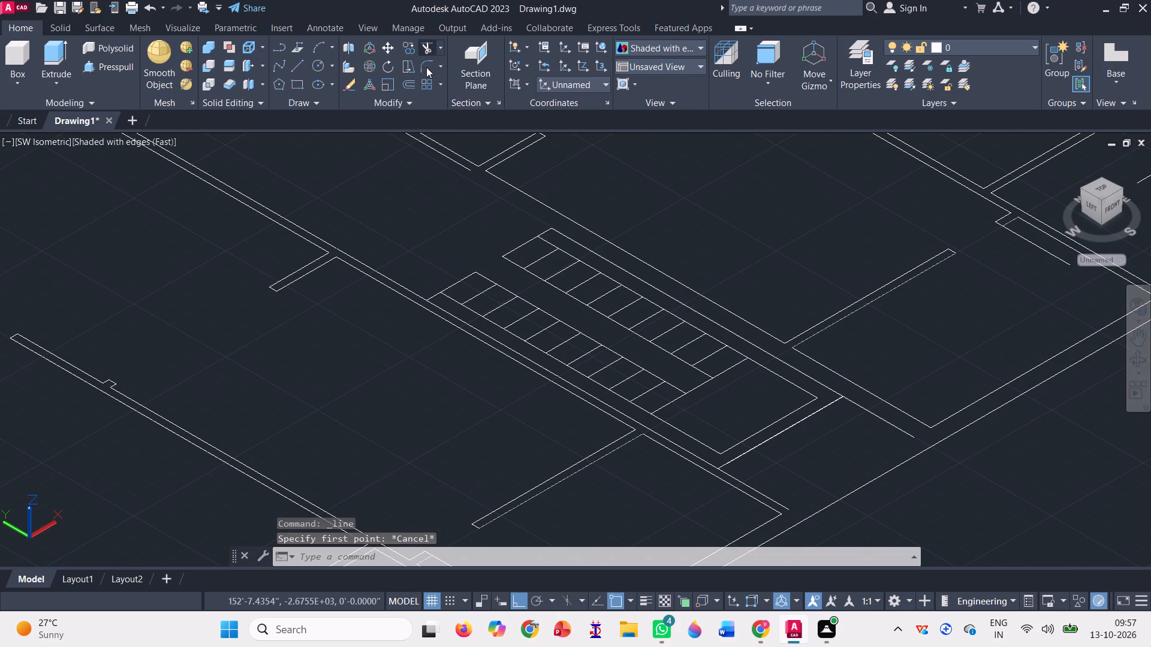
scroll(848, 486, "up", 2)
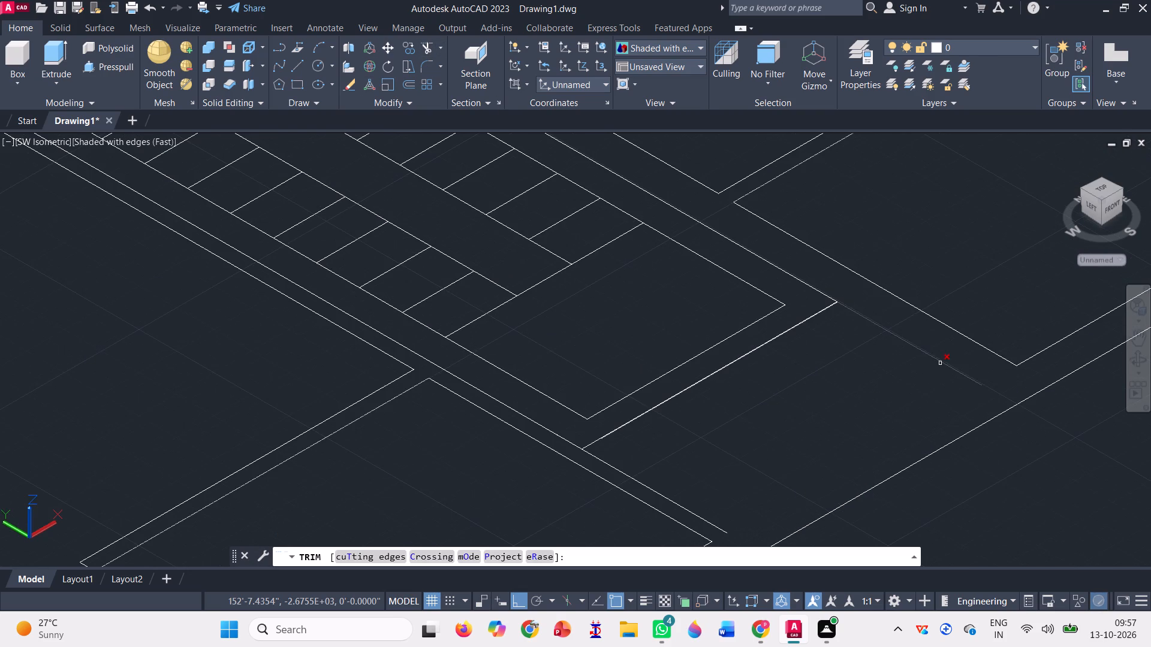
left_click(940, 362)
scroll(847, 249, "down", 2)
scroll(772, 350, "up", 3)
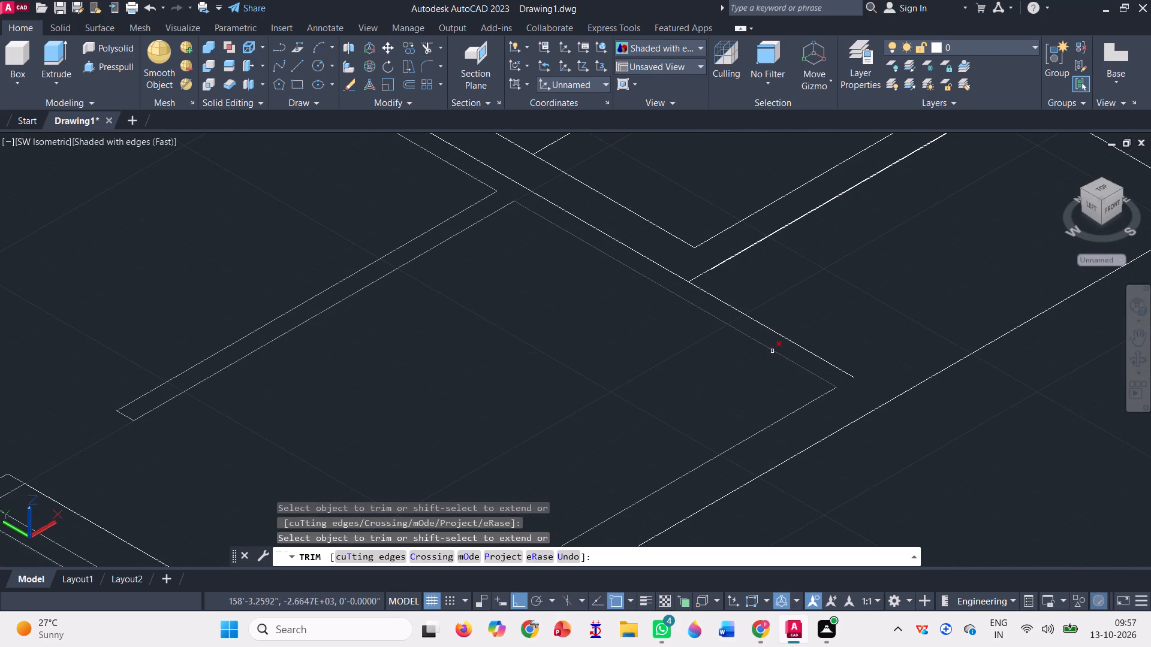
left_click(778, 336)
scroll(713, 398, "down", 2)
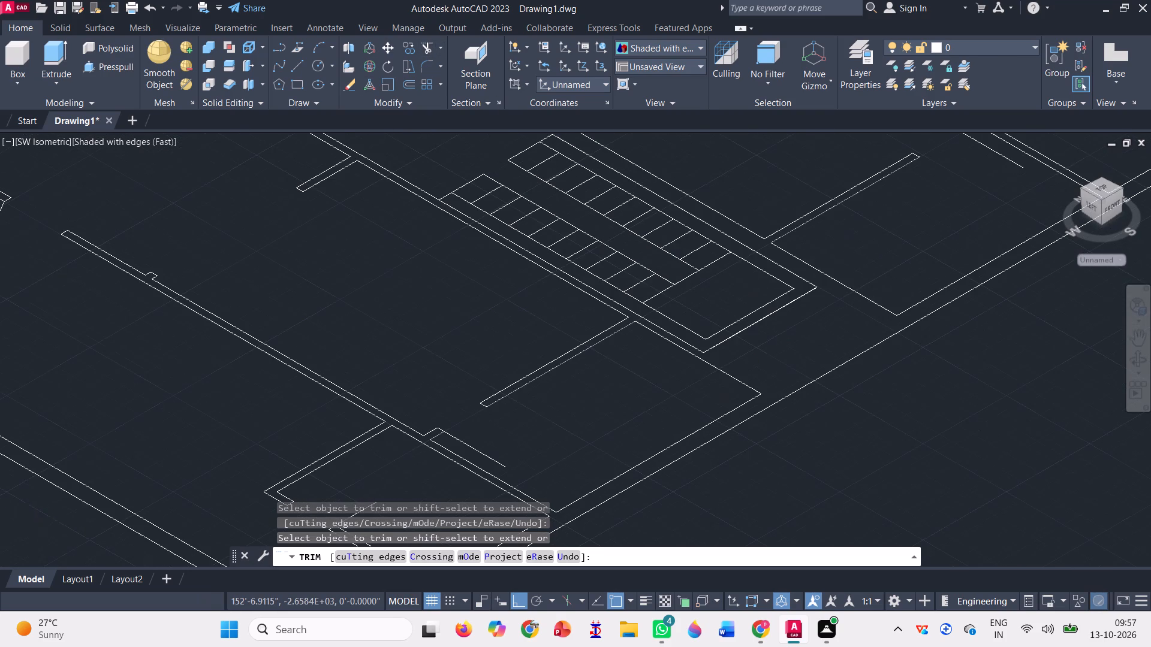
left_click(745, 328)
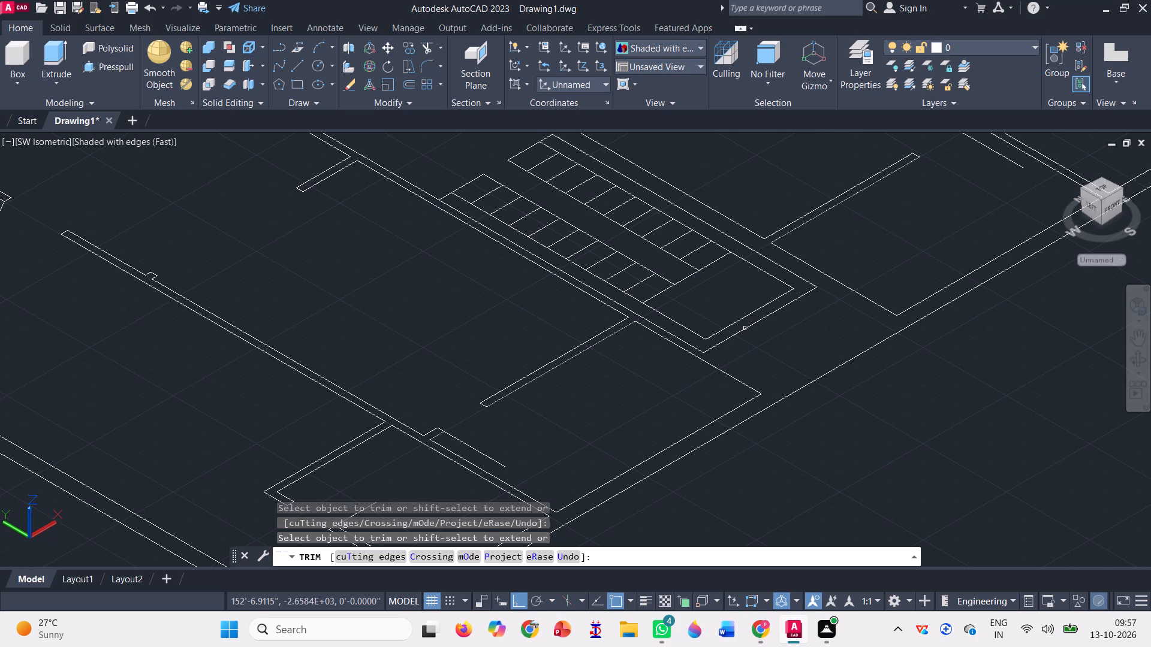
key("Escape")
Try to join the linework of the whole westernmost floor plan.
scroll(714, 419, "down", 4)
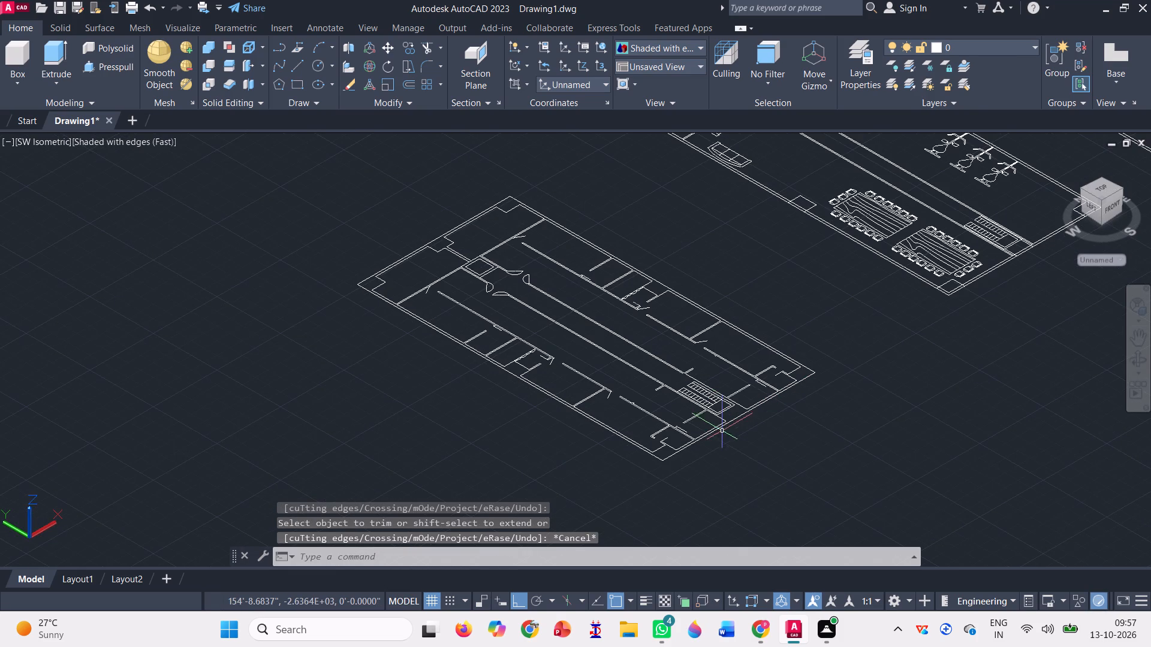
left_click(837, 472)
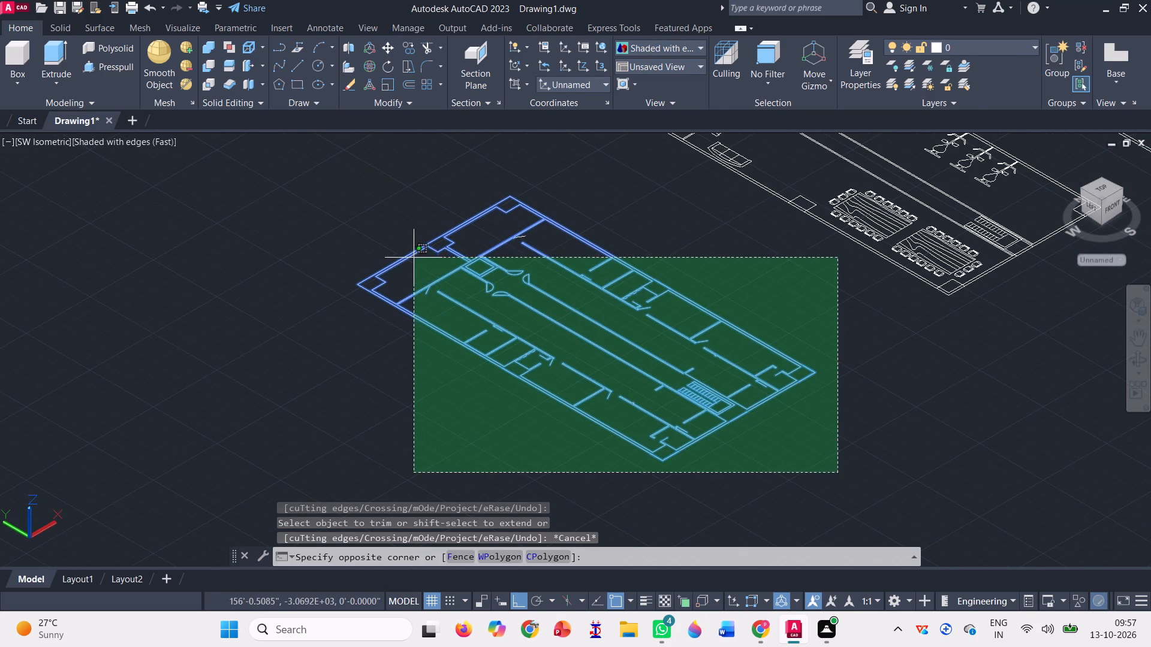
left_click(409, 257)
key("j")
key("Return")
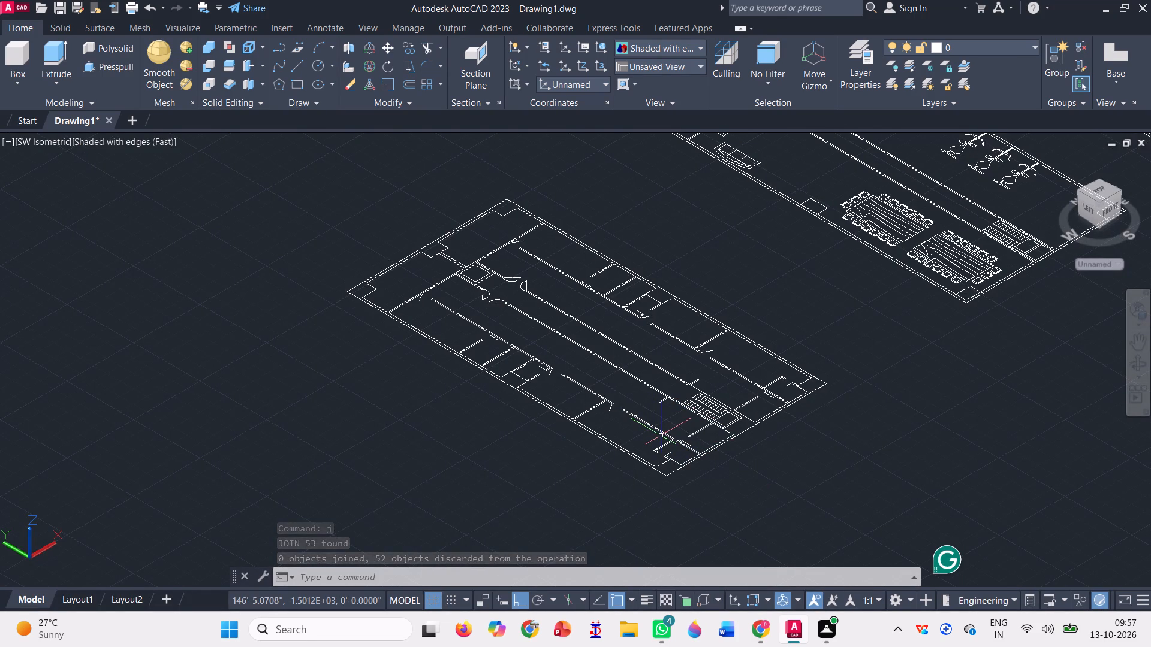
Erase the wall line beside the stairs that continues the corridor's west wall.
scroll(713, 406, "up", 3)
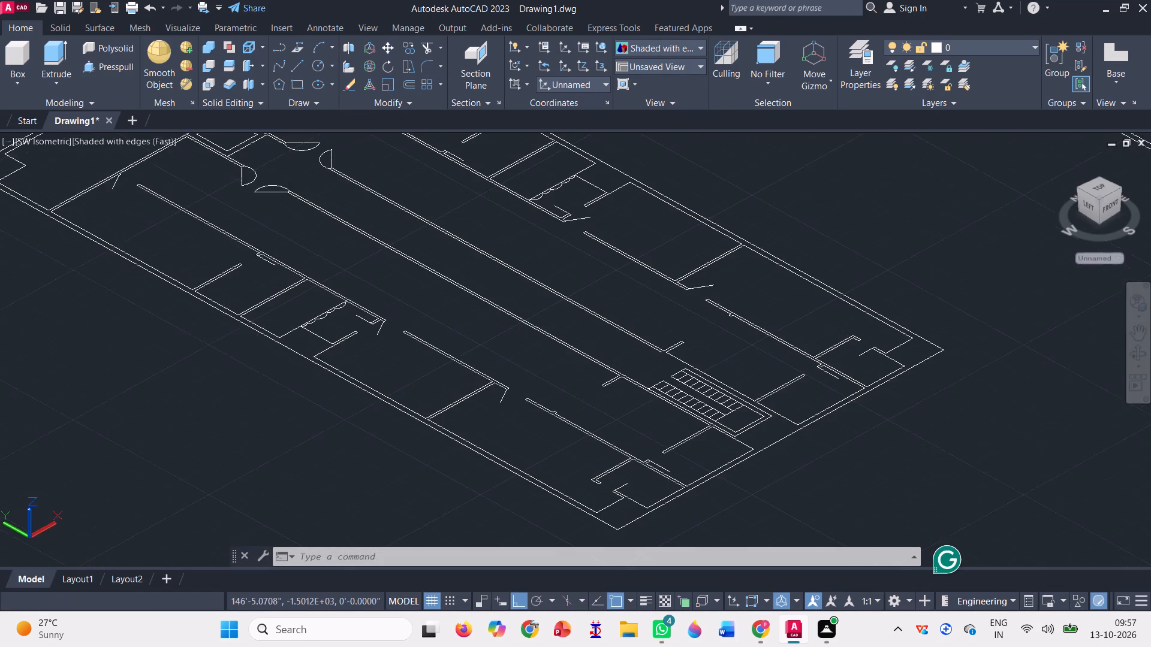
scroll(620, 368, "up", 2)
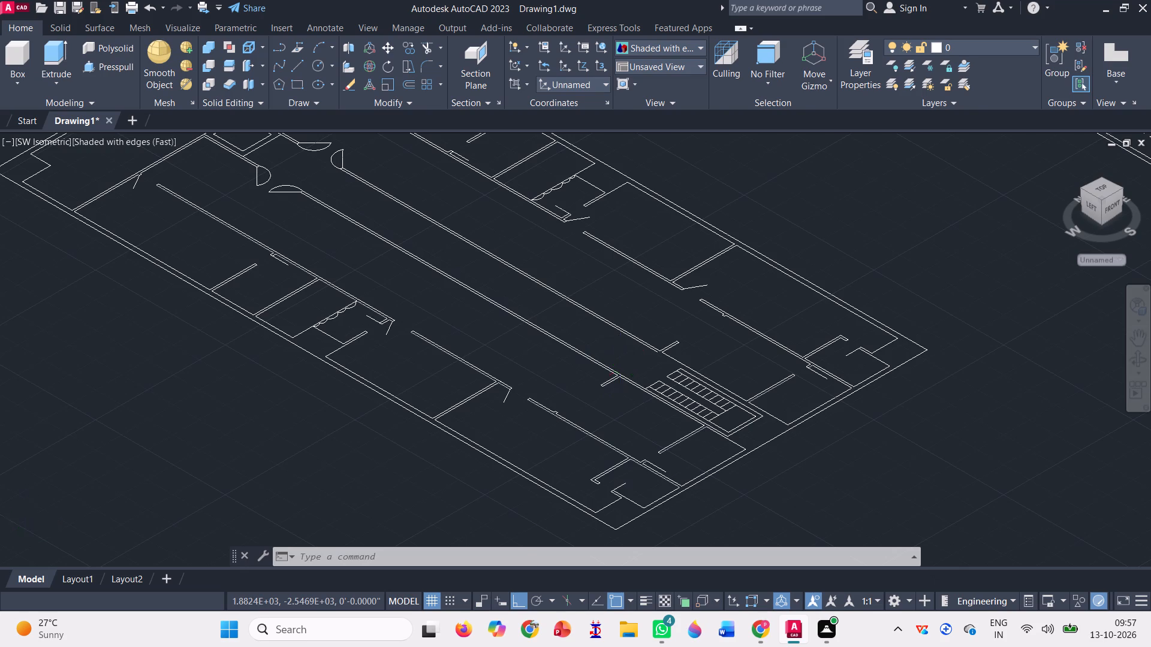
scroll(620, 368, "up", 1)
left_click(640, 398)
scroll(627, 361, "down", 2)
key("Delete")
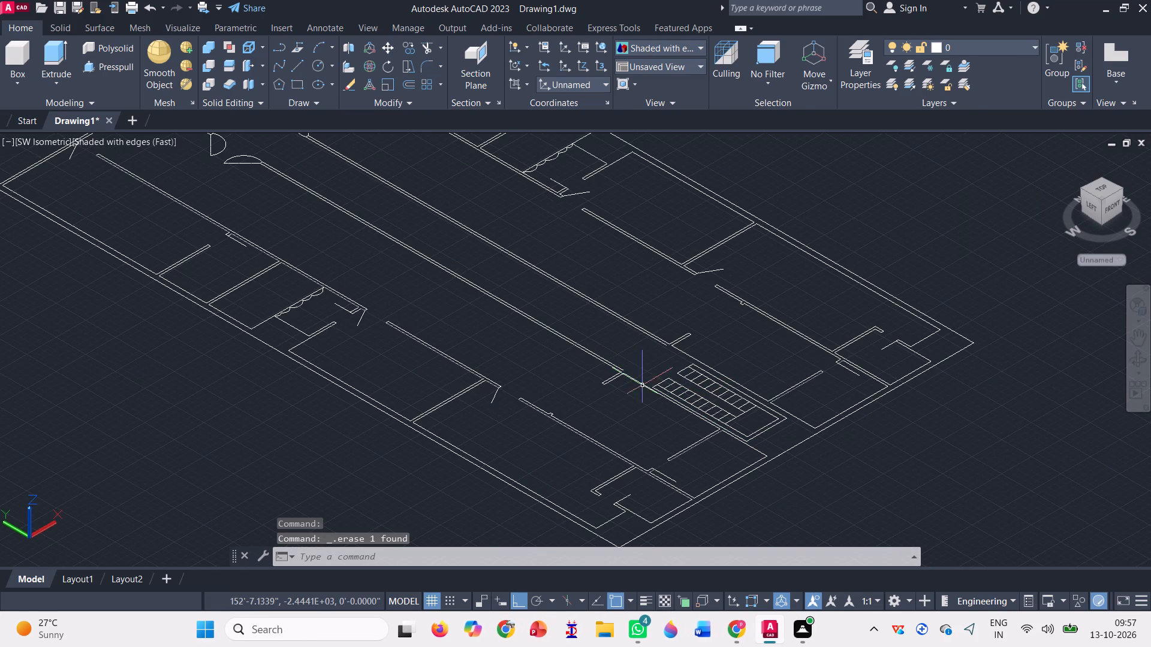
Extend the corridor's west wall line across the gap to the stairwell outline.
left_click(438, 44)
left_click(450, 103)
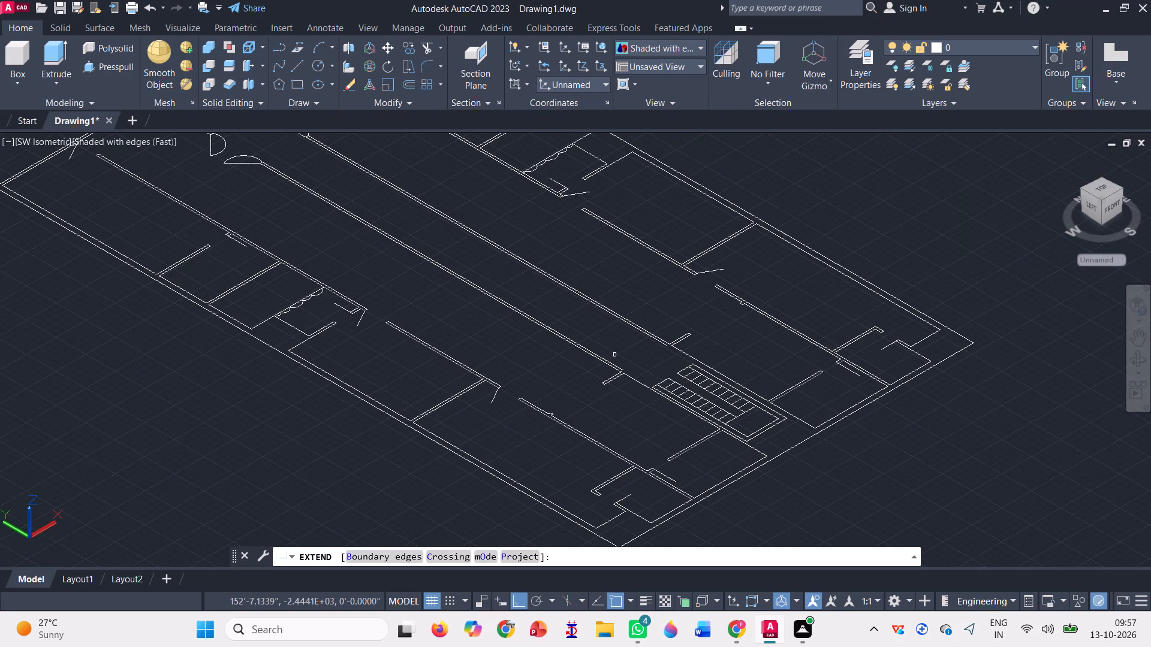
scroll(616, 357, "up", 2)
left_click(628, 382)
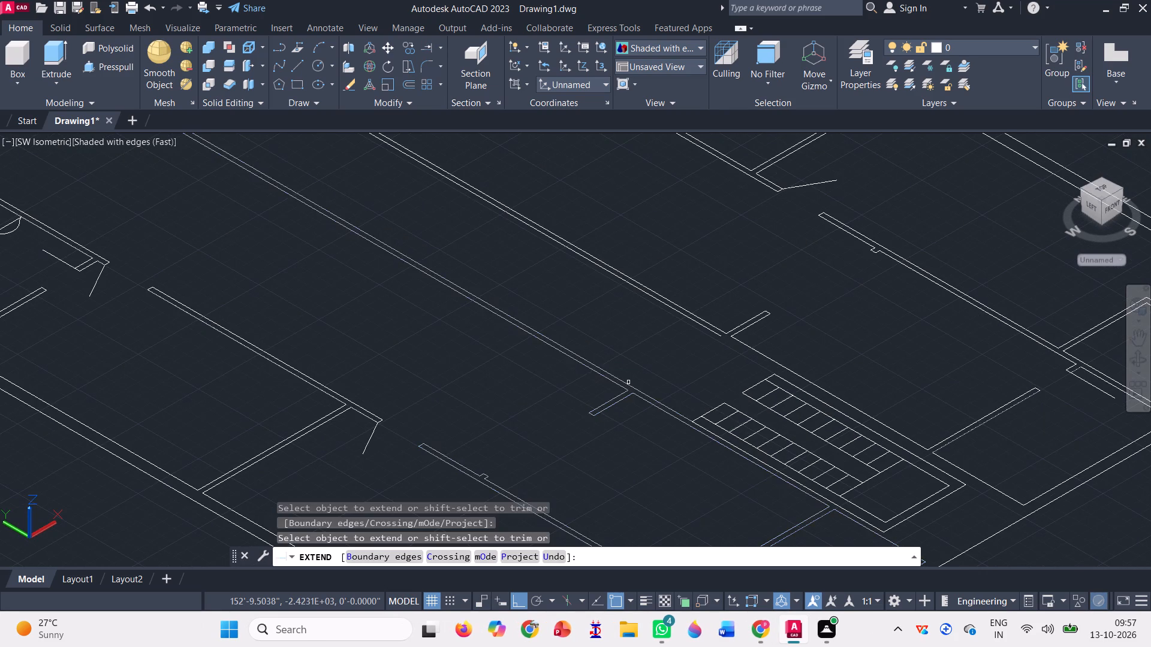
scroll(631, 367, "down", 2)
key("Escape")
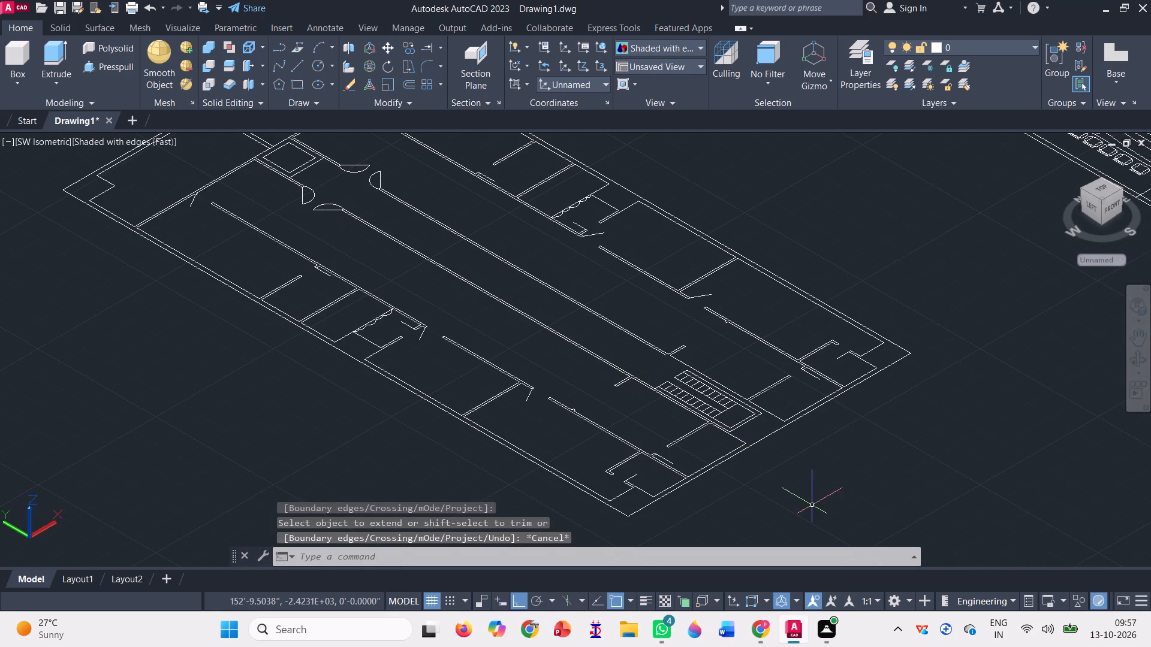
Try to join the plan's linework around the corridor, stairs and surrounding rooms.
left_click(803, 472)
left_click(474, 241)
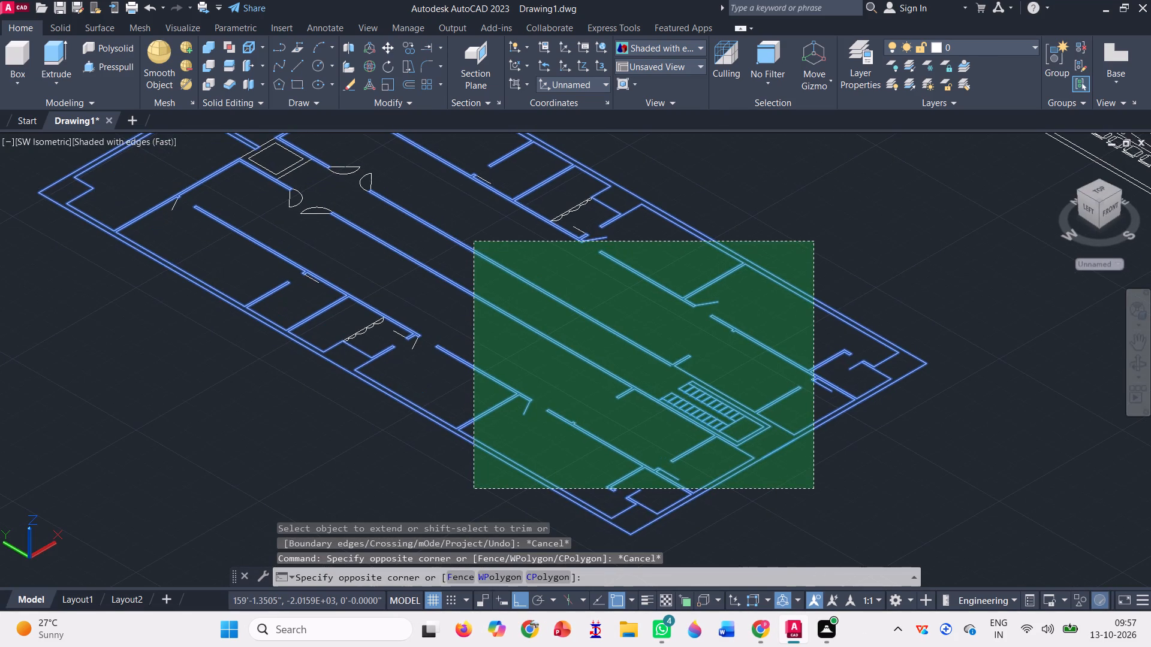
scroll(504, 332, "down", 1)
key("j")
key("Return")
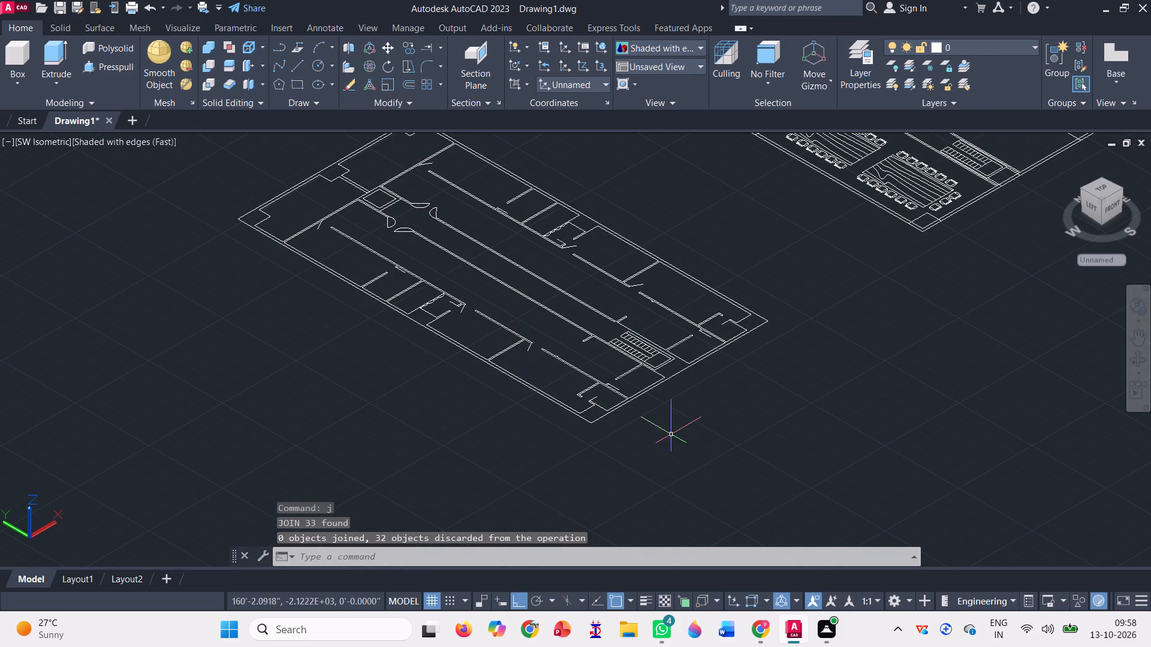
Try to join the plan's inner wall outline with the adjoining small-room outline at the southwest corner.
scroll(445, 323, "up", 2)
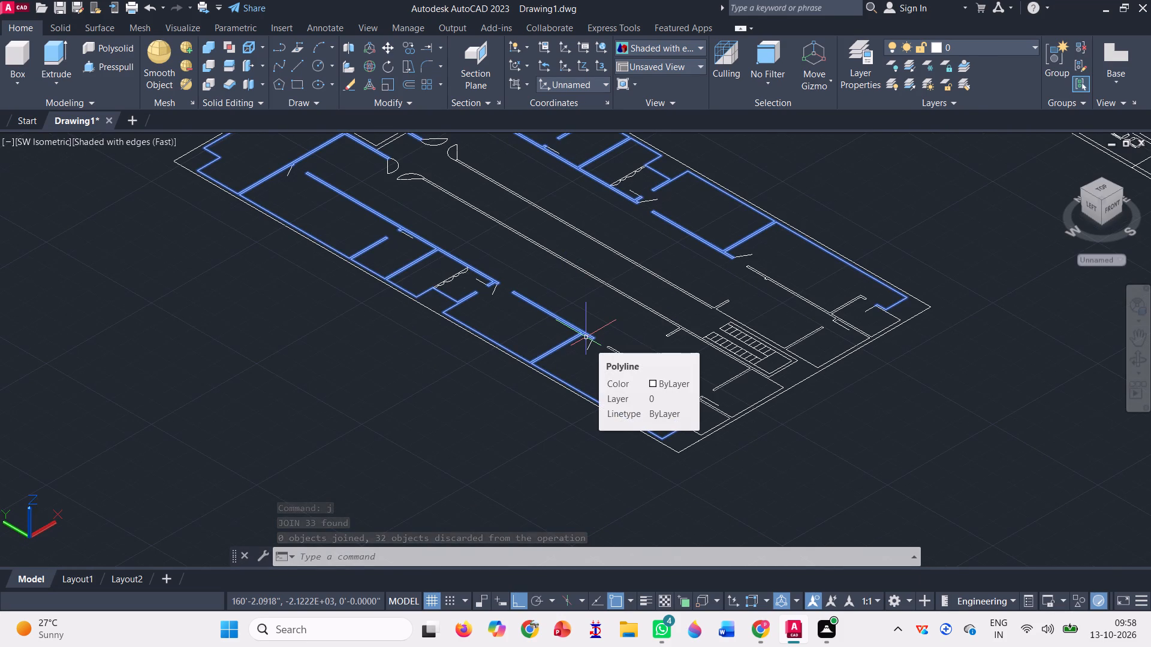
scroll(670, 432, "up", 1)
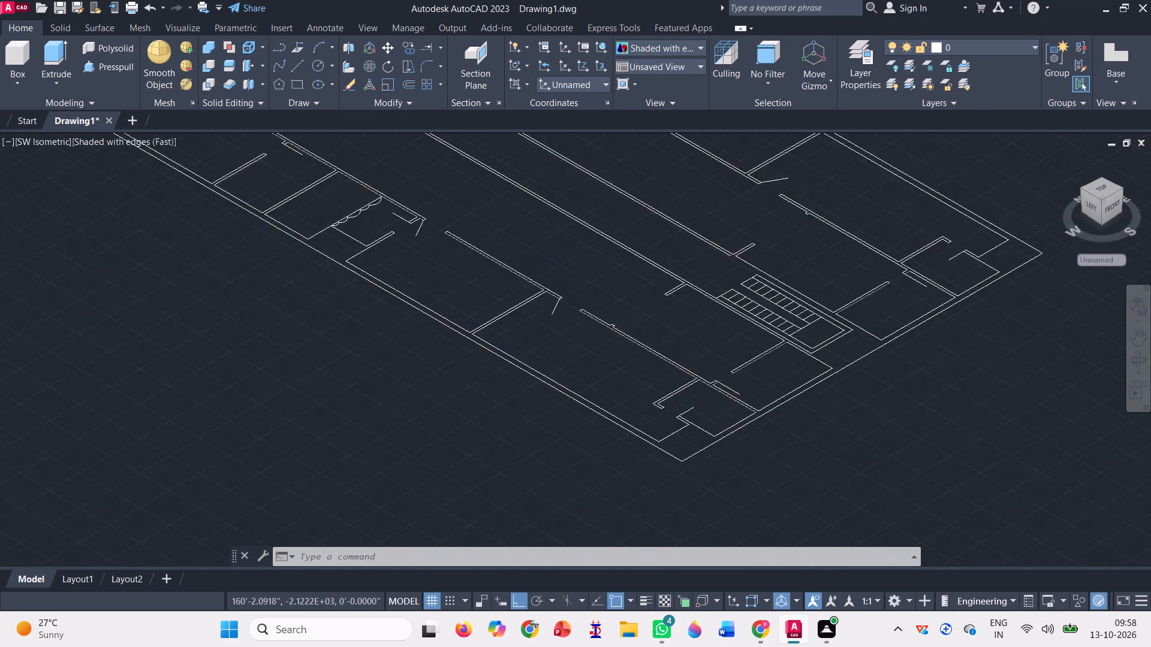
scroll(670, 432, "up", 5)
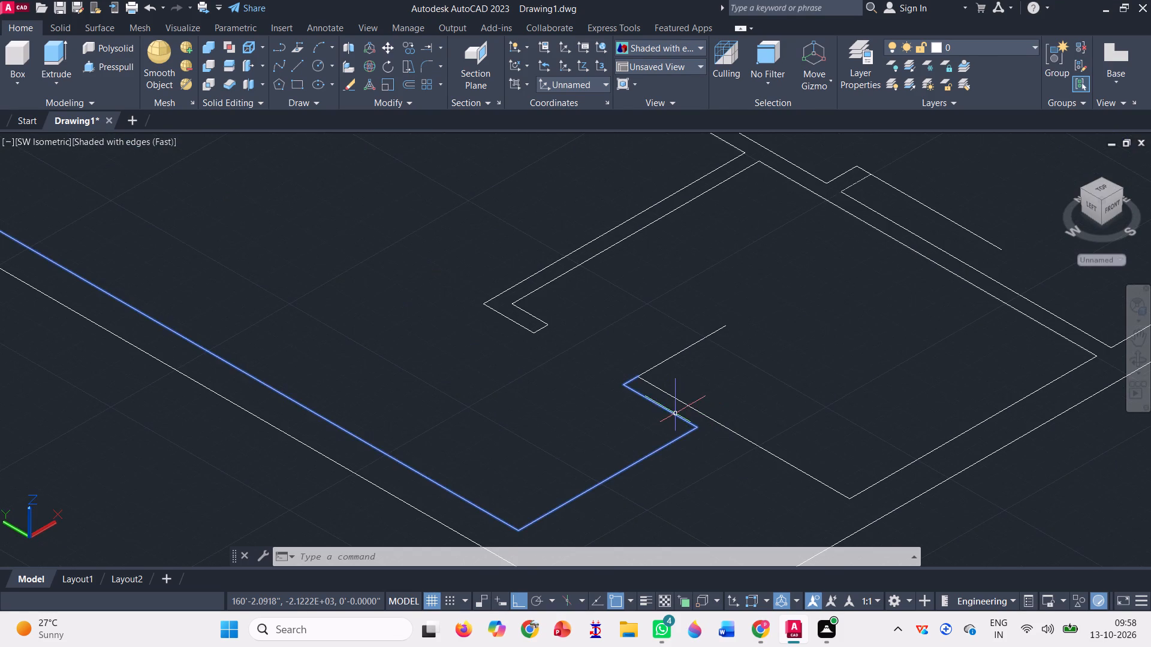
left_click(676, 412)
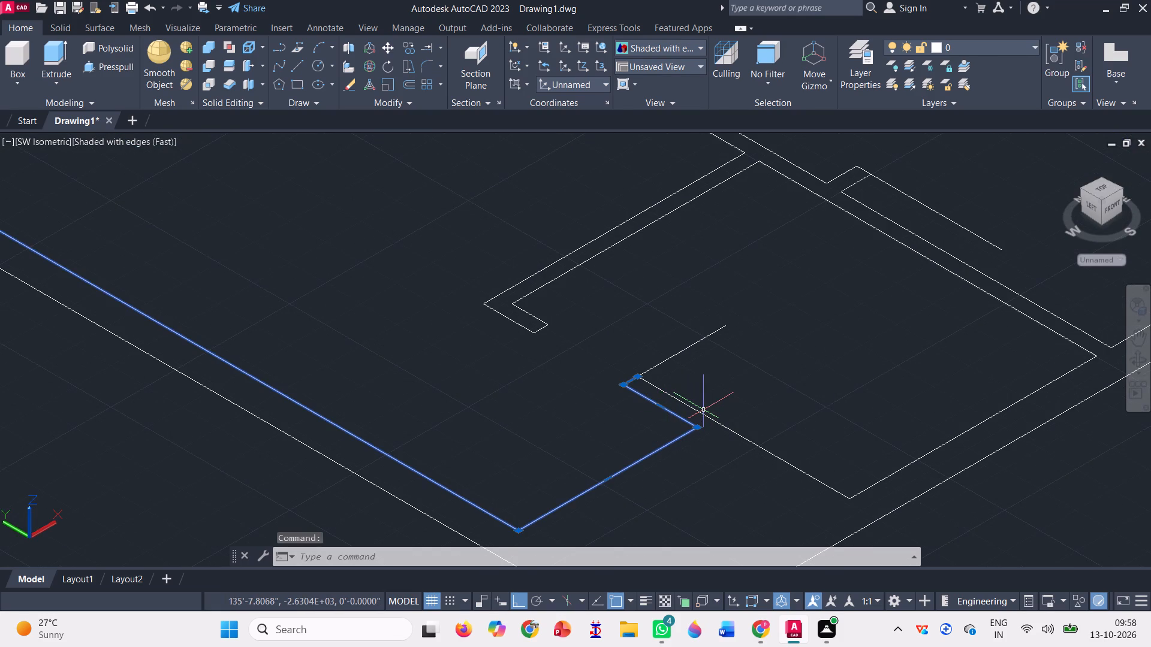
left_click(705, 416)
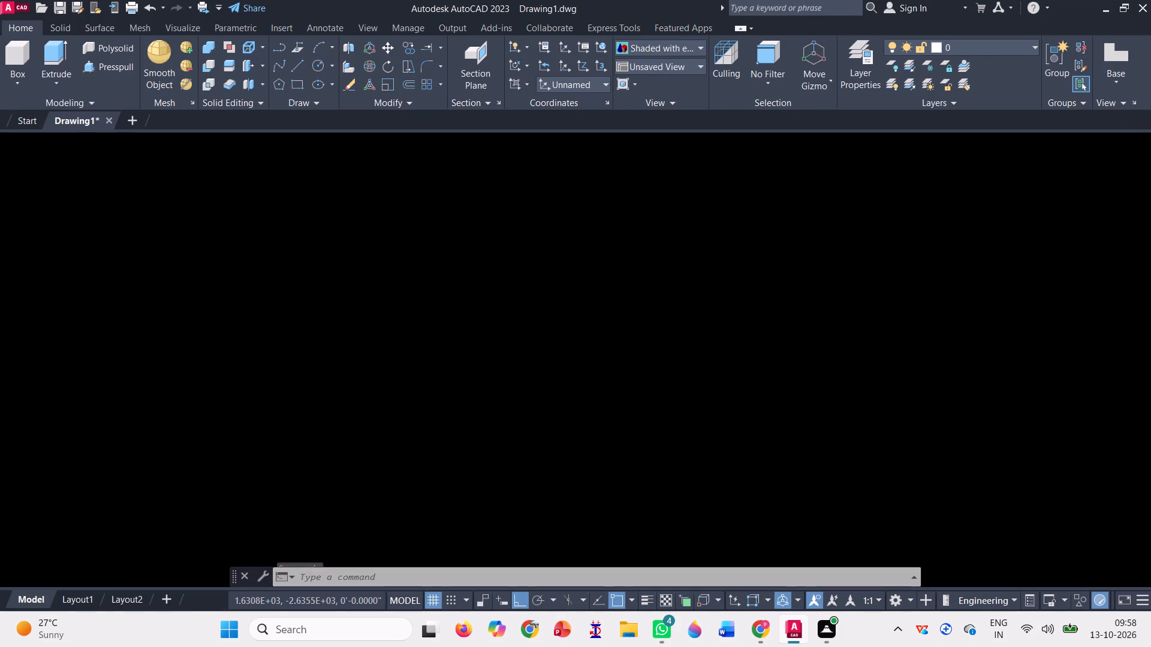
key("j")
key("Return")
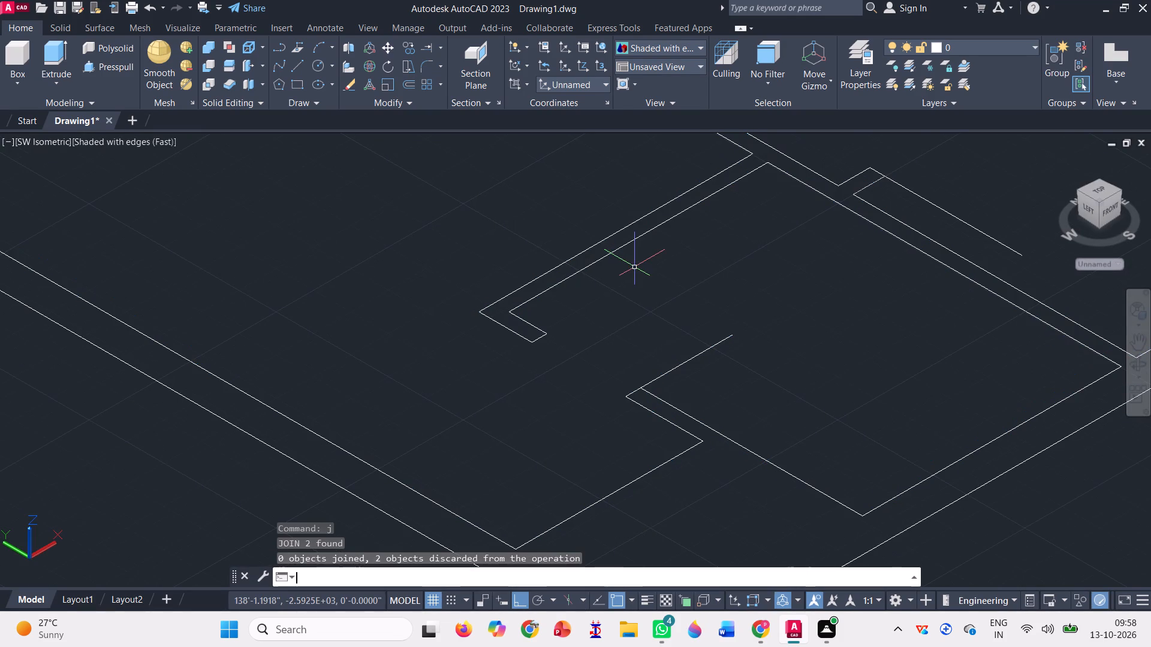
Trim away the slanted door line at the west end of the plan's northern cross wall.
scroll(685, 451, "up", 2)
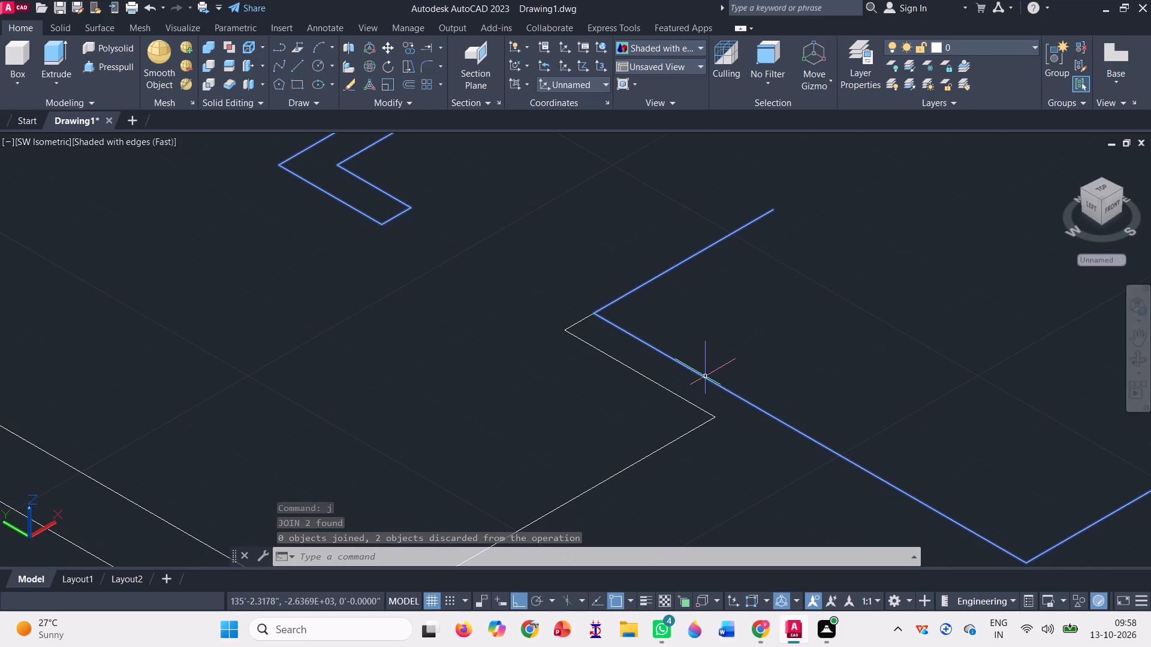
scroll(705, 374, "down", 15)
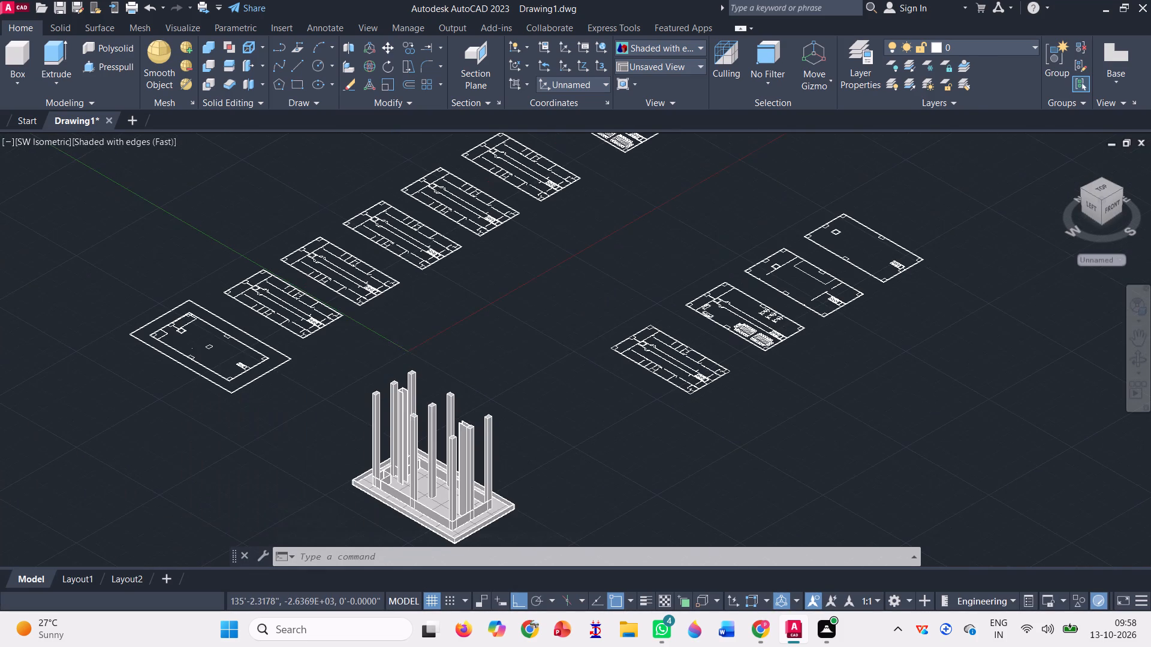
scroll(668, 398, "up", 3)
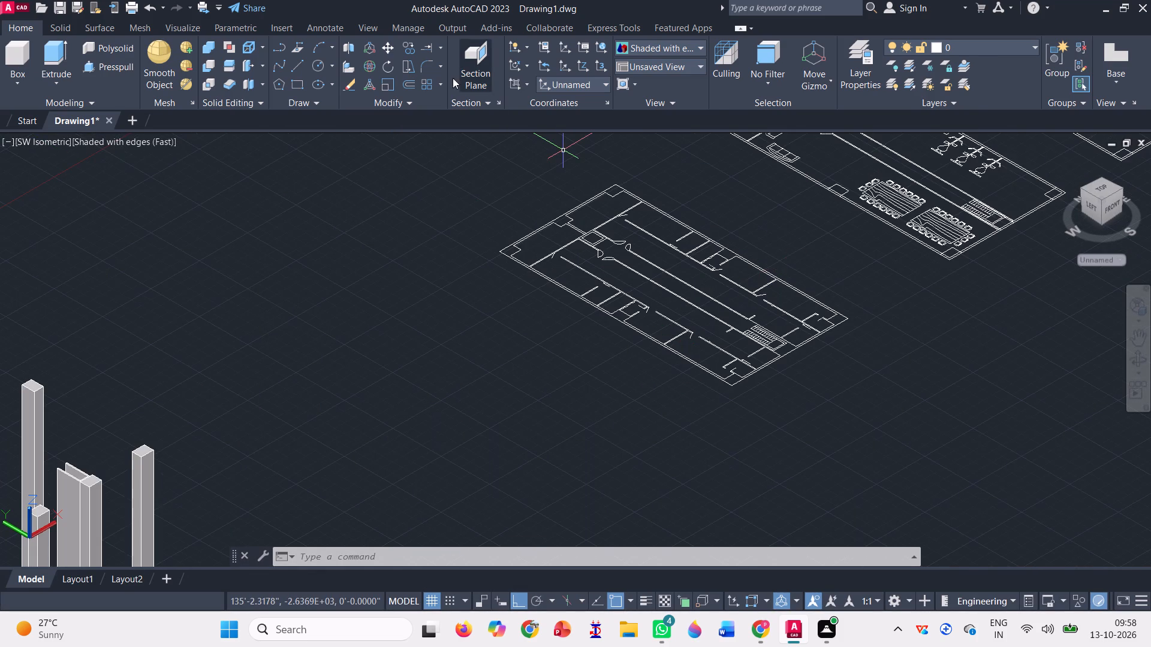
left_click(441, 45)
left_click(454, 75)
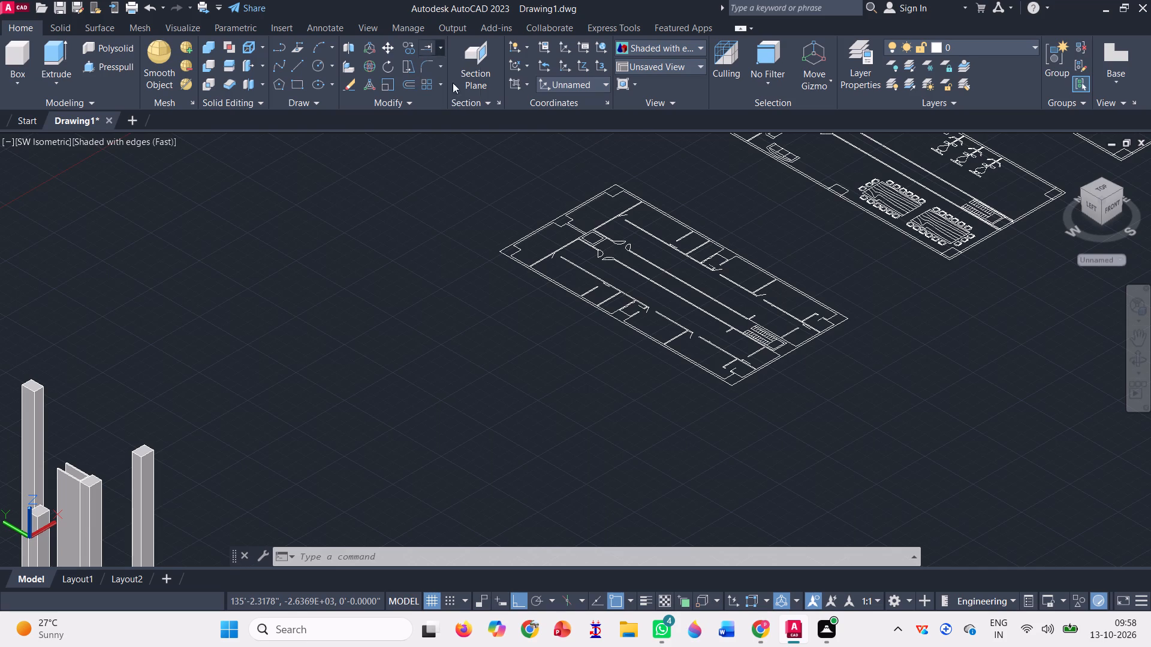
scroll(563, 268, "up", 6)
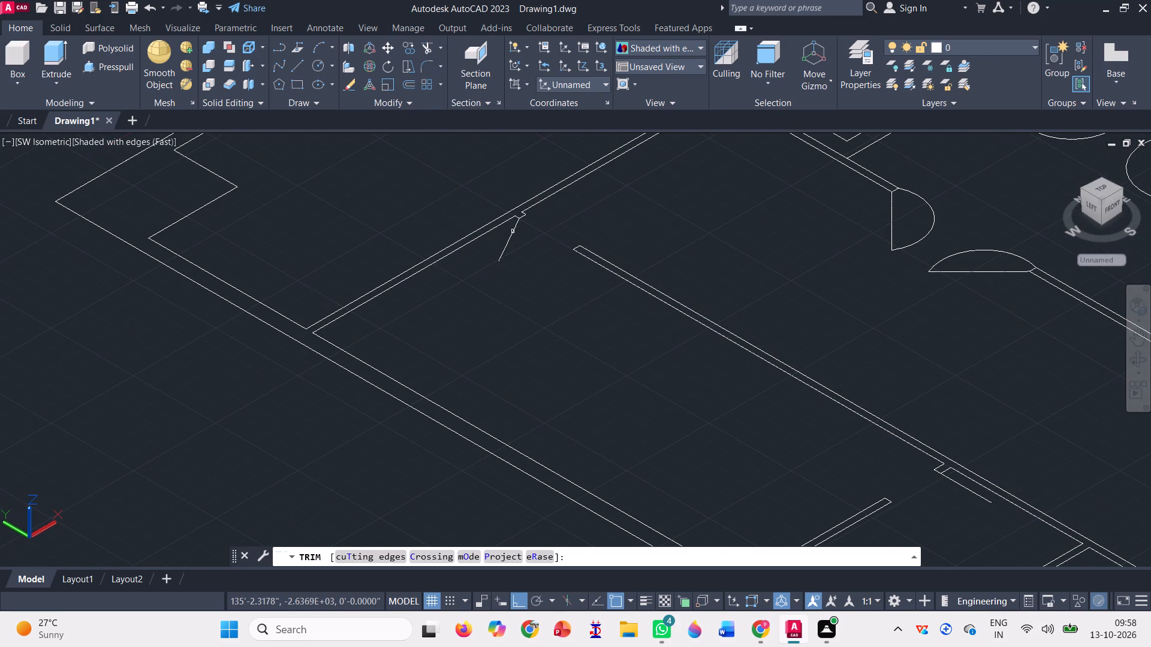
left_click(513, 231)
Trim away the leaves and swing arcs of the double door in the corridor's west wall line, near the square shaft.
scroll(498, 270, "down", 2)
scroll(674, 261, "up", 3)
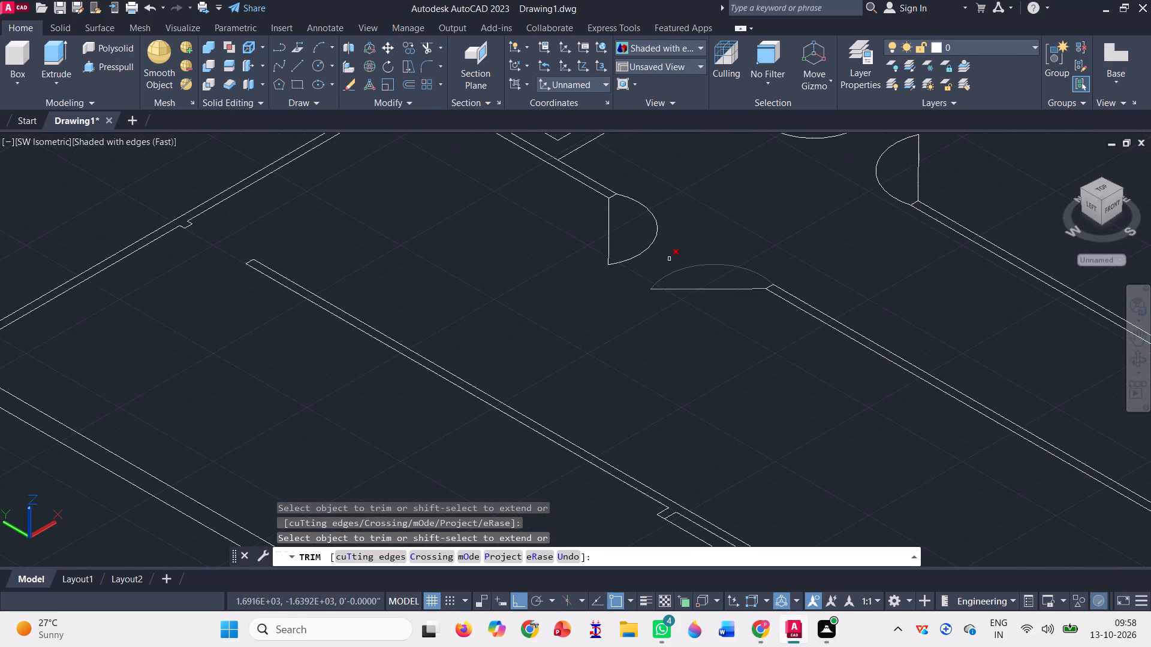
left_click(654, 238)
left_click(609, 234)
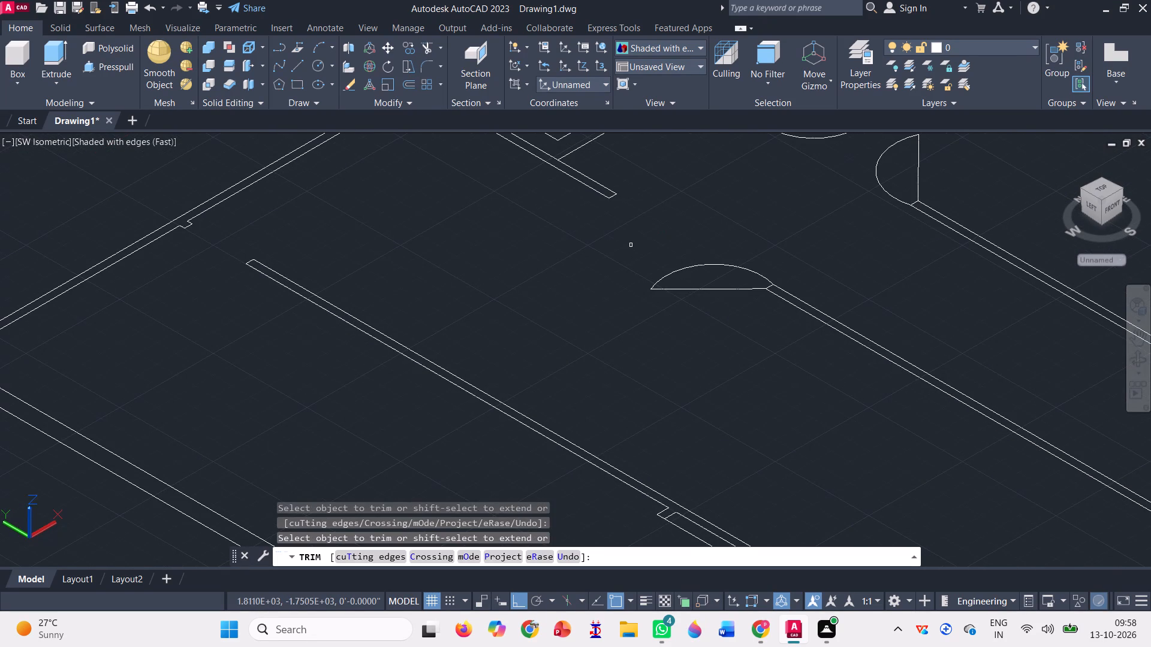
left_click(666, 269)
left_click(659, 323)
left_click(672, 289)
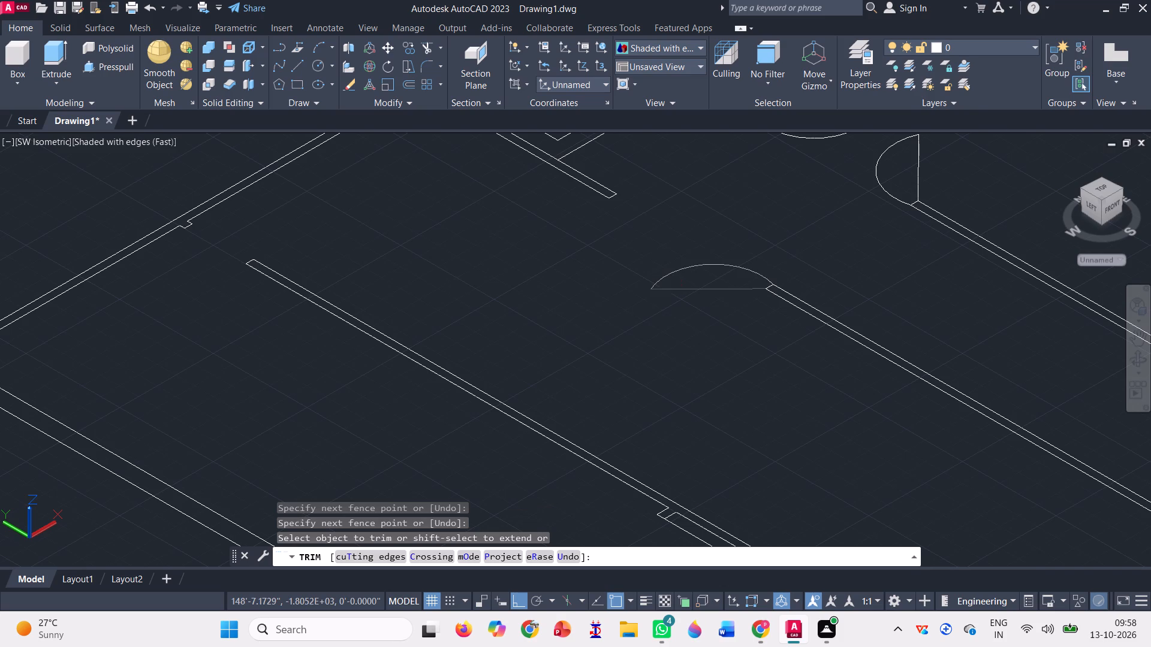
left_click(670, 271)
Trim away the leaves and swing arcs of the double door in the corridor's east wall line, near the square shaft.
scroll(641, 309, "down", 1)
scroll(730, 164, "up", 3)
left_click(770, 227)
left_click(770, 216)
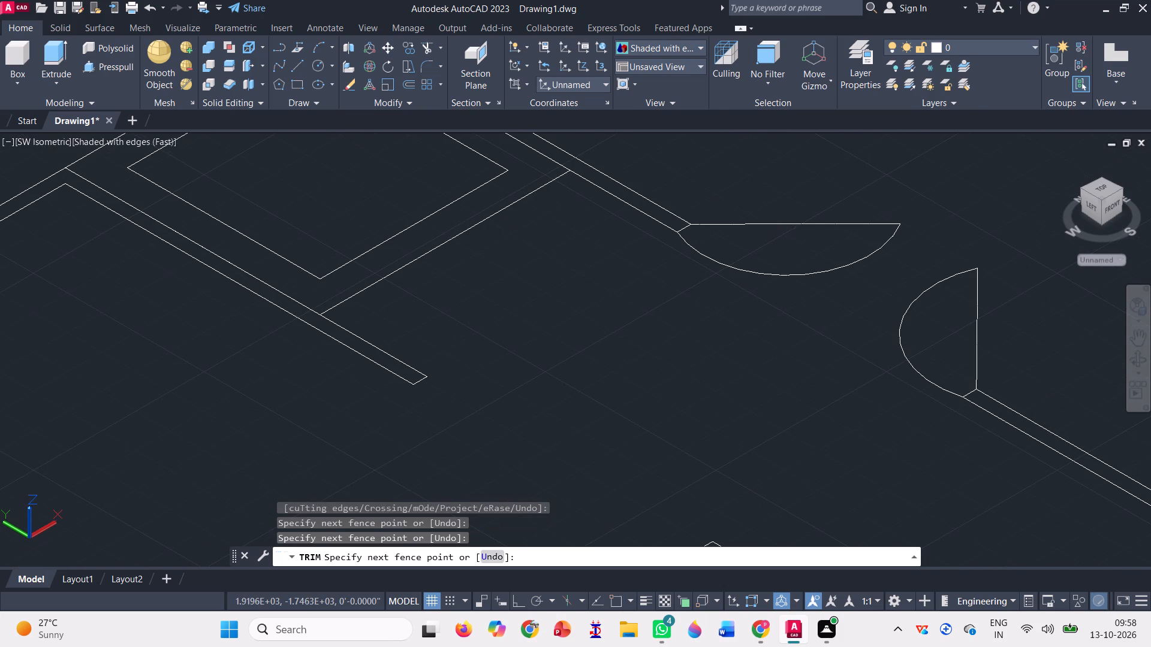
left_click(772, 224)
left_click(771, 273)
scroll(742, 258, "down", 1)
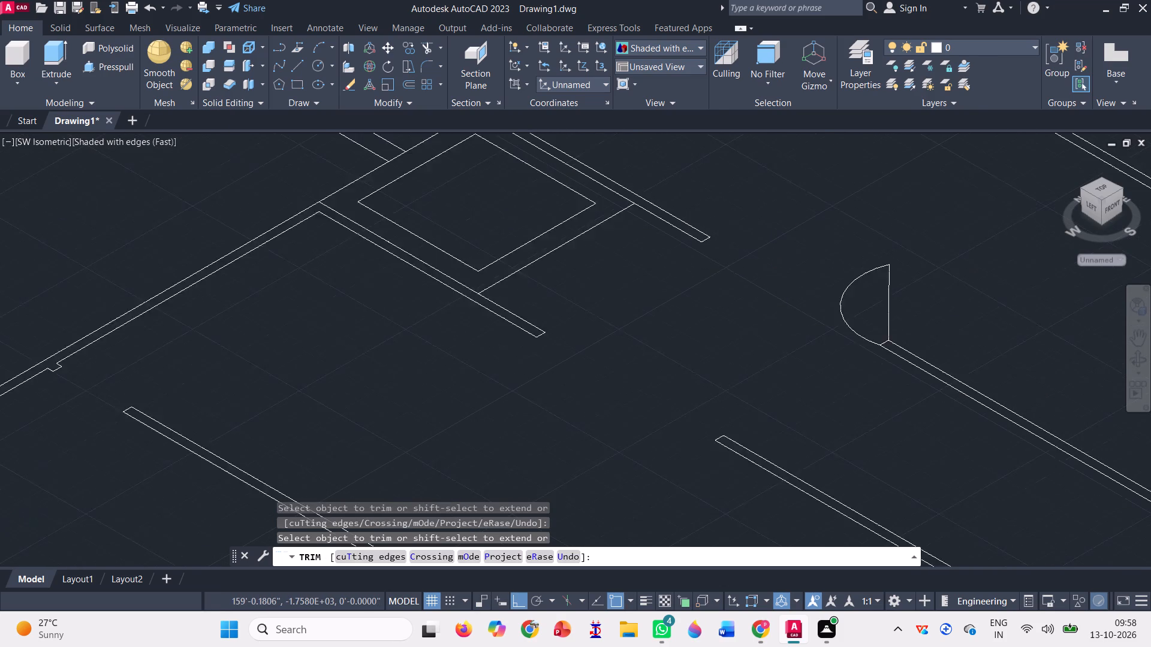
scroll(740, 260, "down", 1)
scroll(818, 281, "up", 2)
left_click(784, 280)
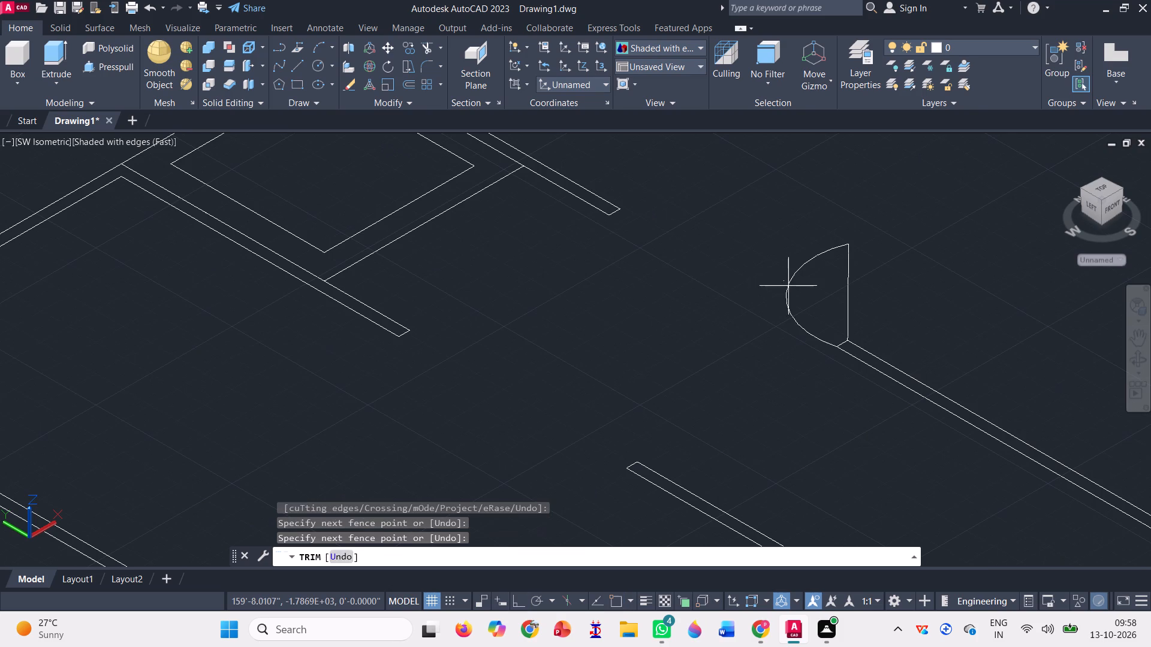
left_click(794, 292)
left_click(784, 289)
left_click(783, 290)
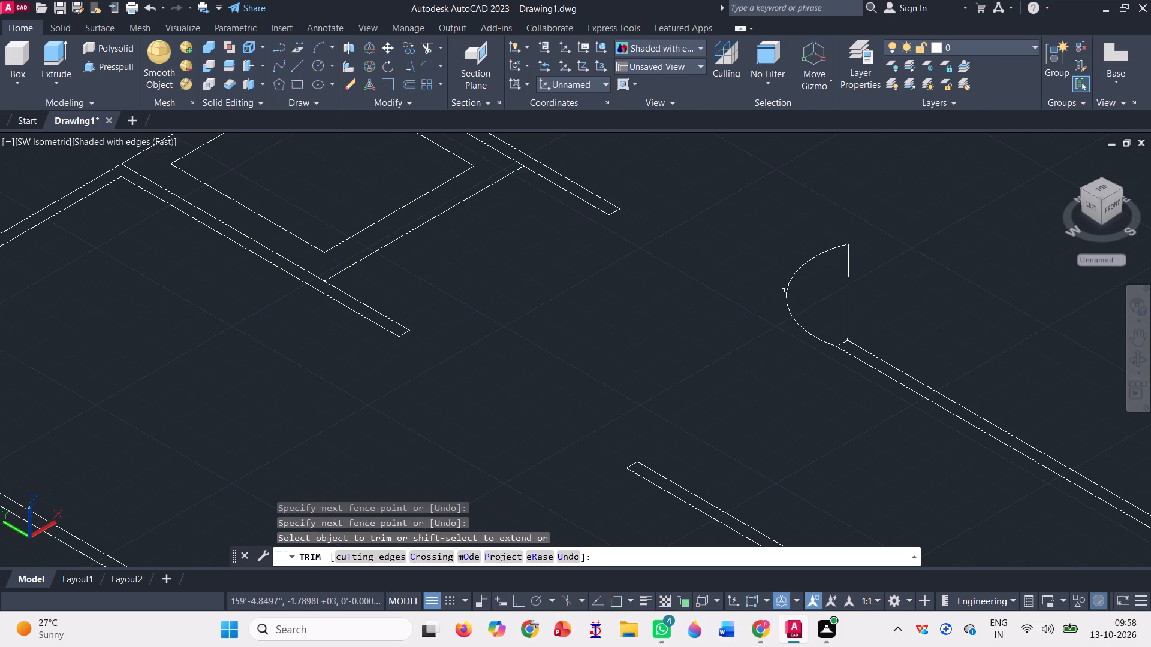
left_click(788, 294)
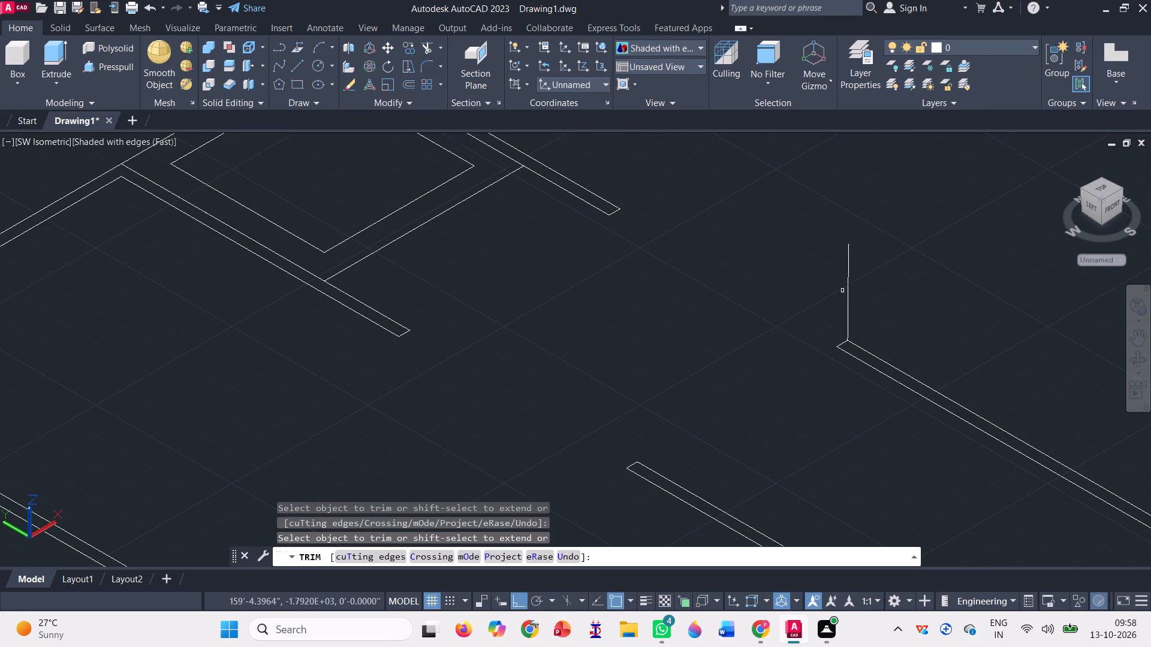
left_click(846, 290)
Trim away the slanted door line at the east end of the northern cross wall.
scroll(676, 257, "down", 2)
scroll(716, 223, "down", 2)
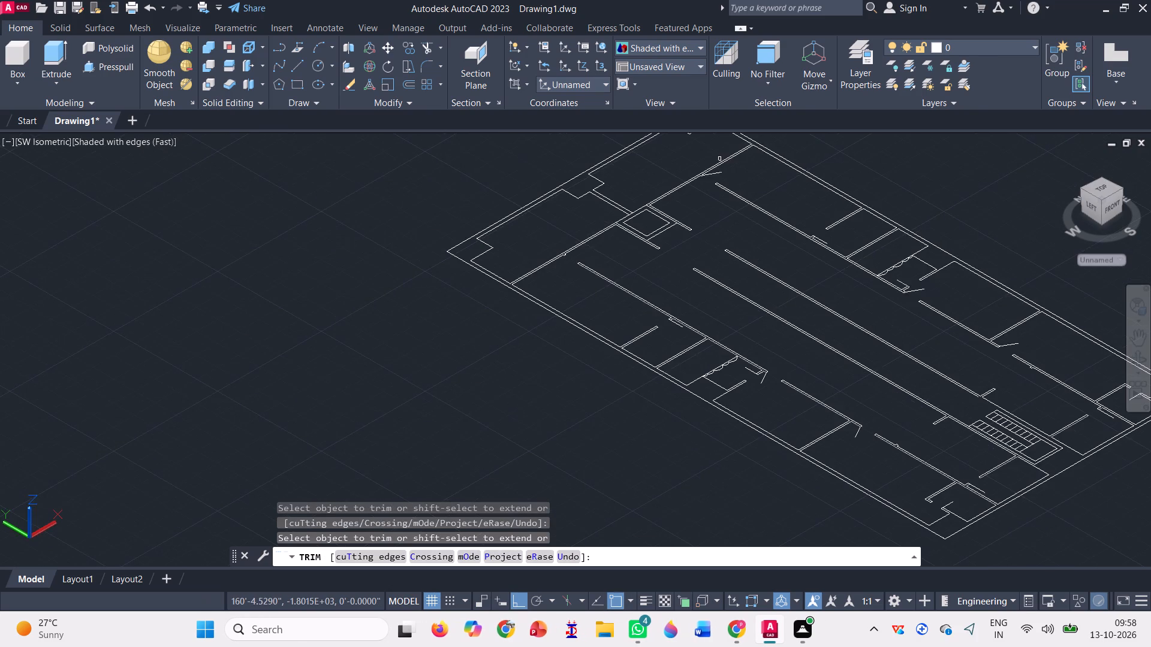
scroll(724, 146, "up", 3)
scroll(680, 225, "up", 3)
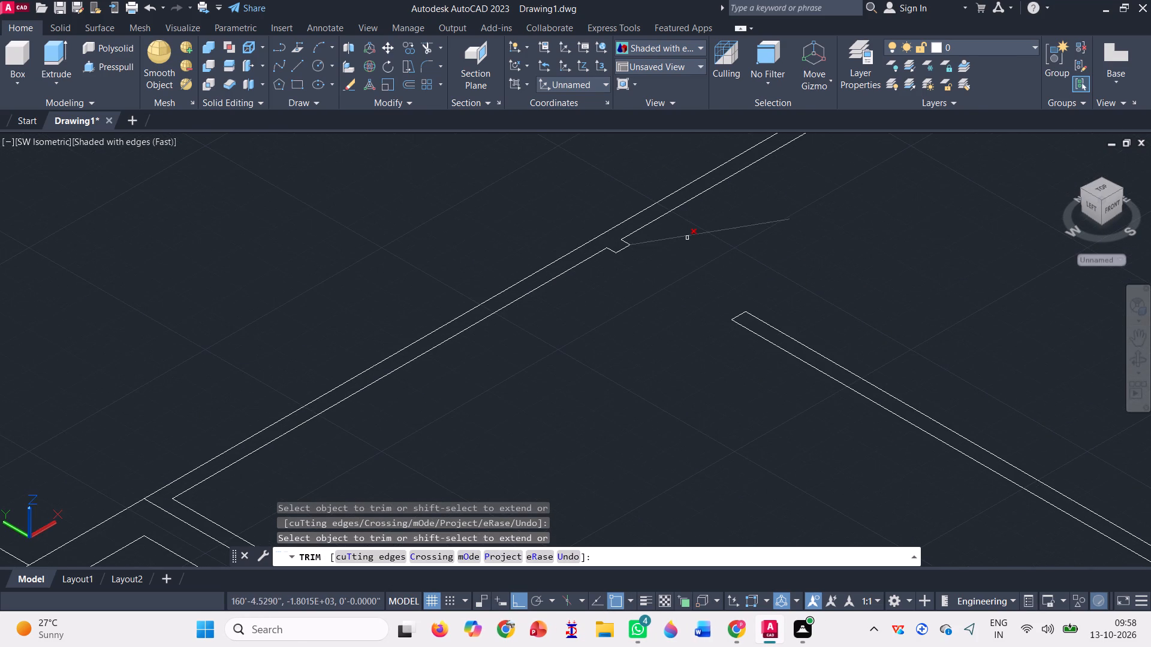
left_click(687, 237)
Trim away the two door lines at the short wall stub beside the east-side room with the scalloped curtain line.
scroll(661, 222, "down", 6)
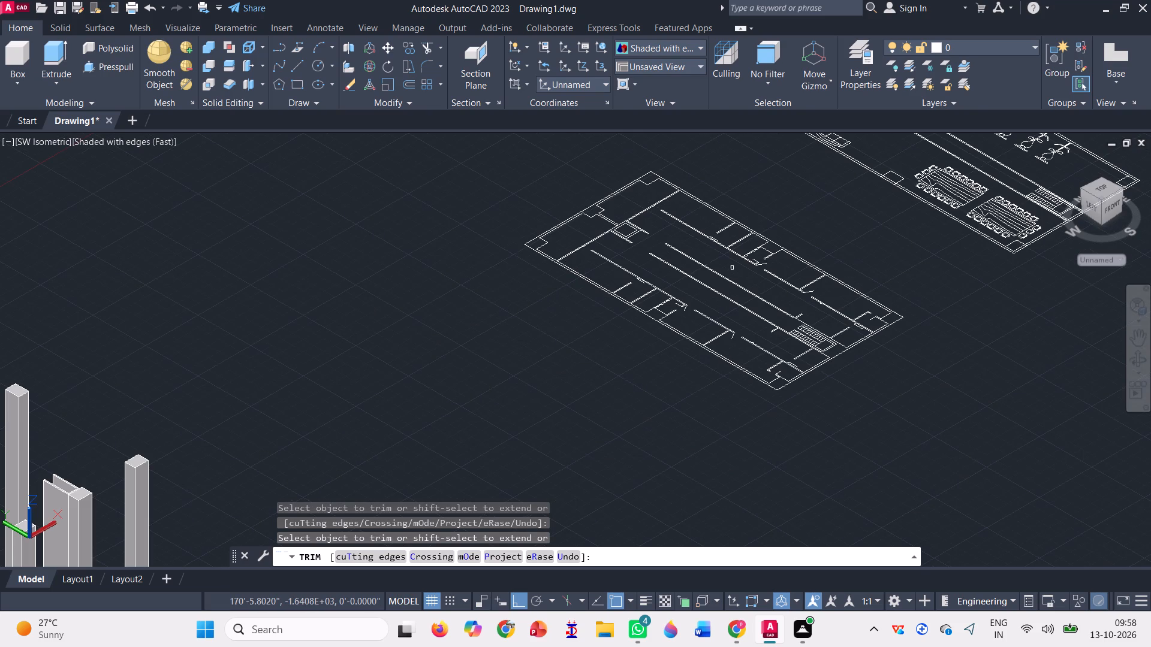
scroll(792, 279, "up", 4)
scroll(629, 183, "up", 3)
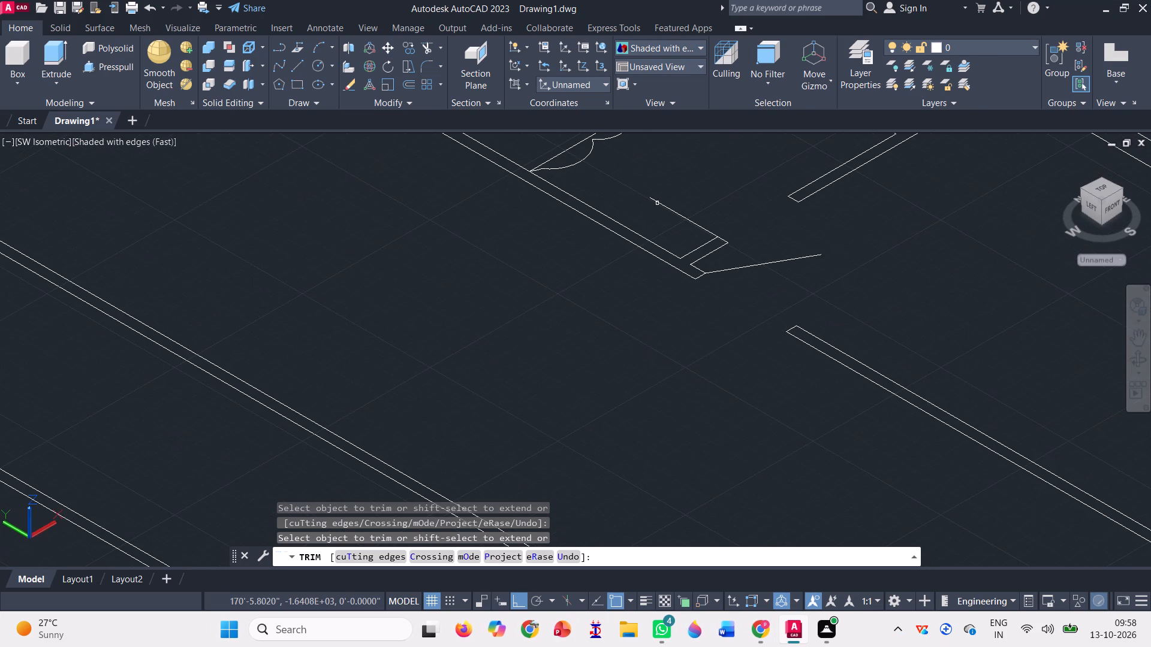
left_click(666, 202)
left_click(685, 210)
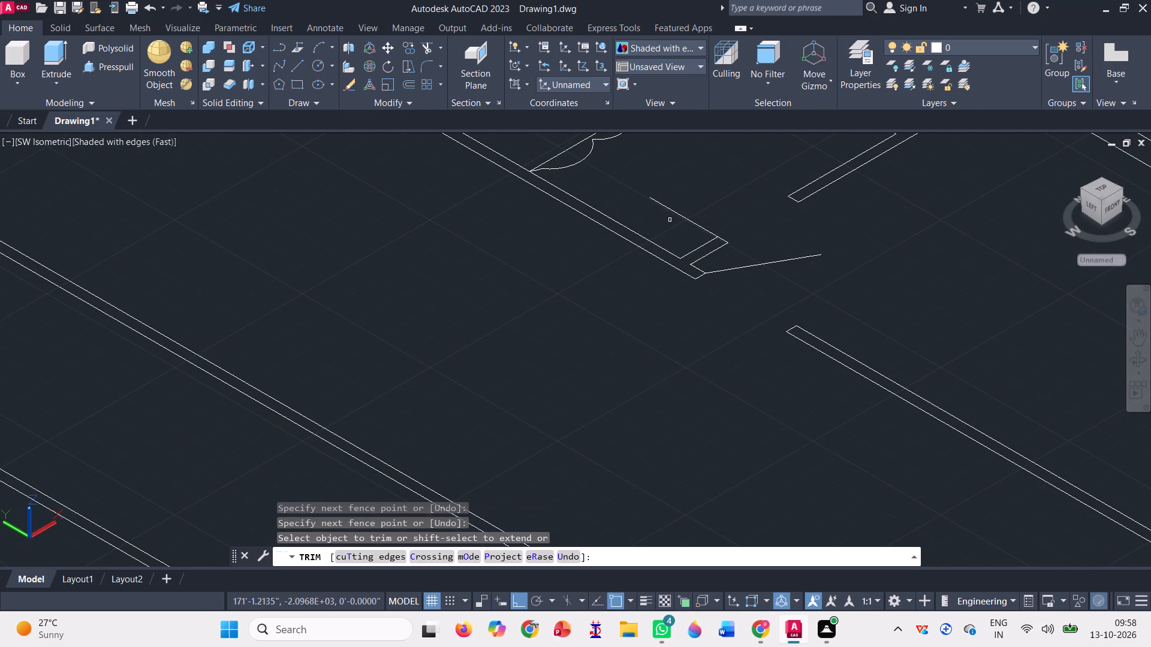
left_click(677, 213)
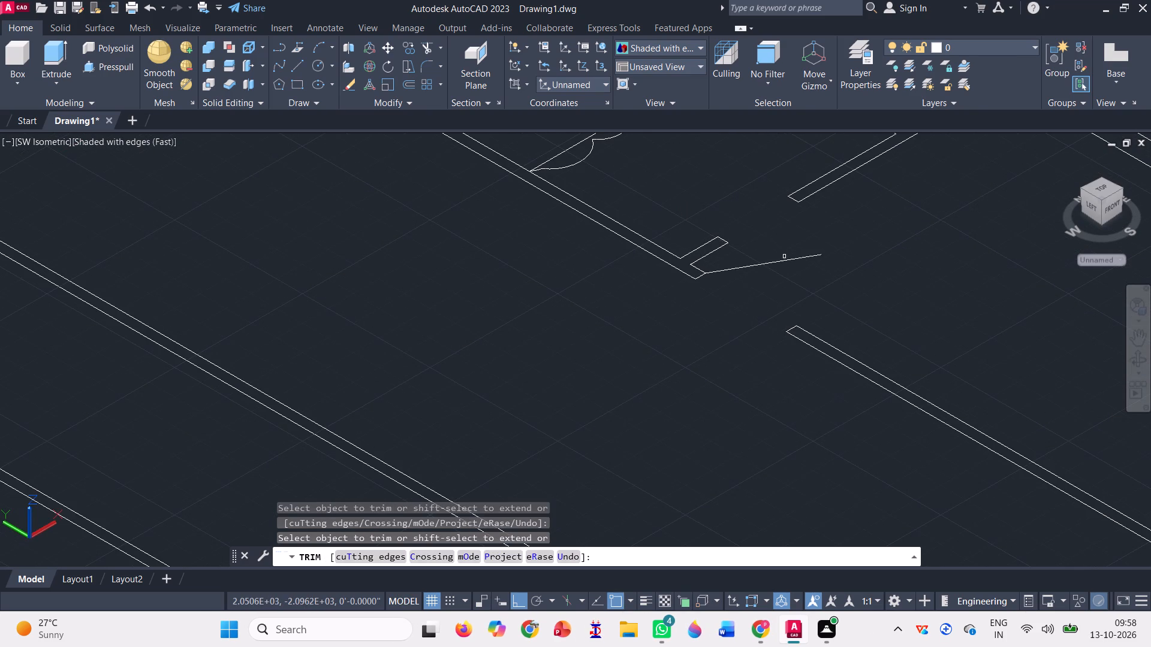
left_click(788, 261)
Trim away the east-side door lines north and south of the scalloped-line room, at the wall notch and the next cross wall.
scroll(669, 207, "down", 4)
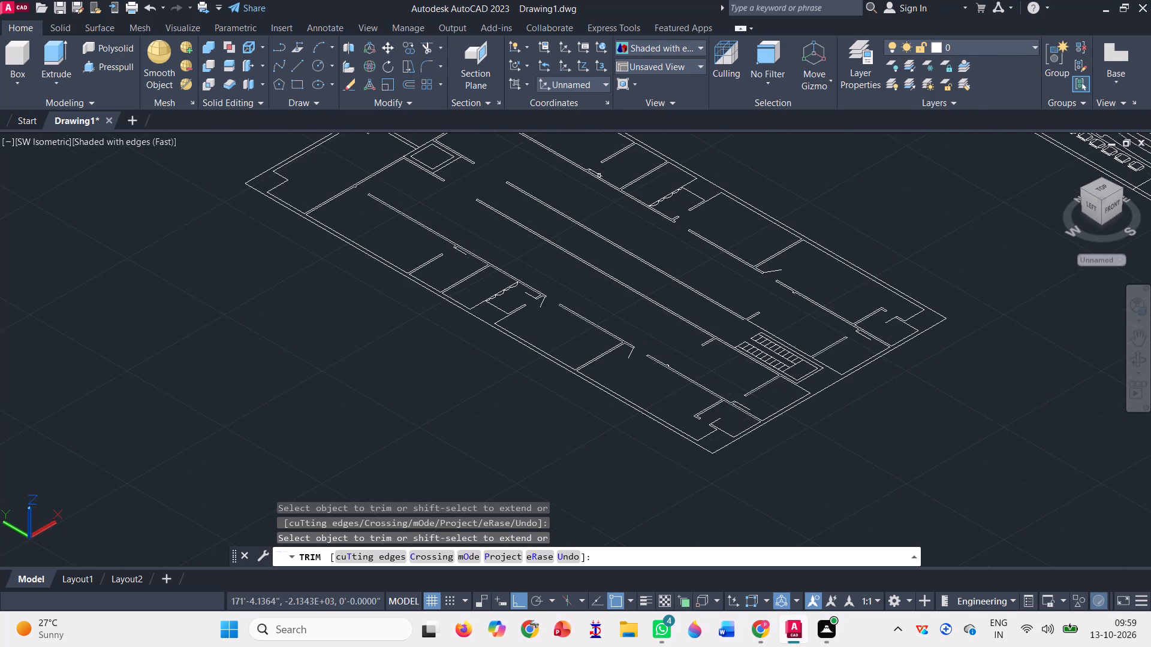
scroll(589, 165, "up", 7)
left_click(618, 207)
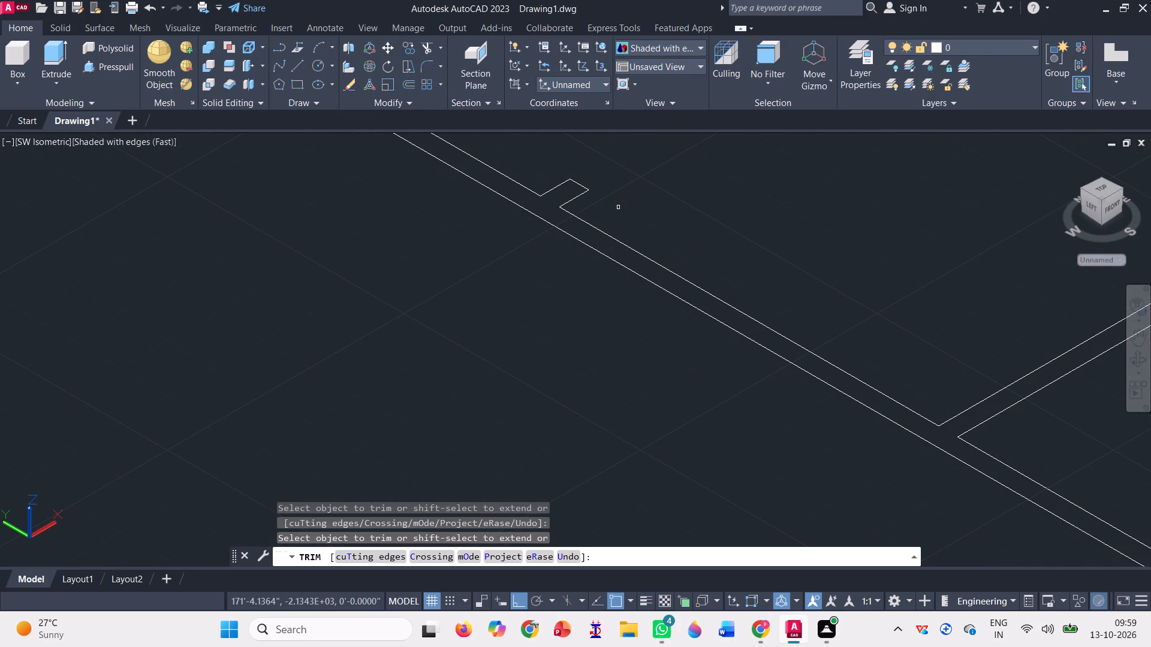
scroll(618, 207, "down", 2)
scroll(585, 166, "down", 2)
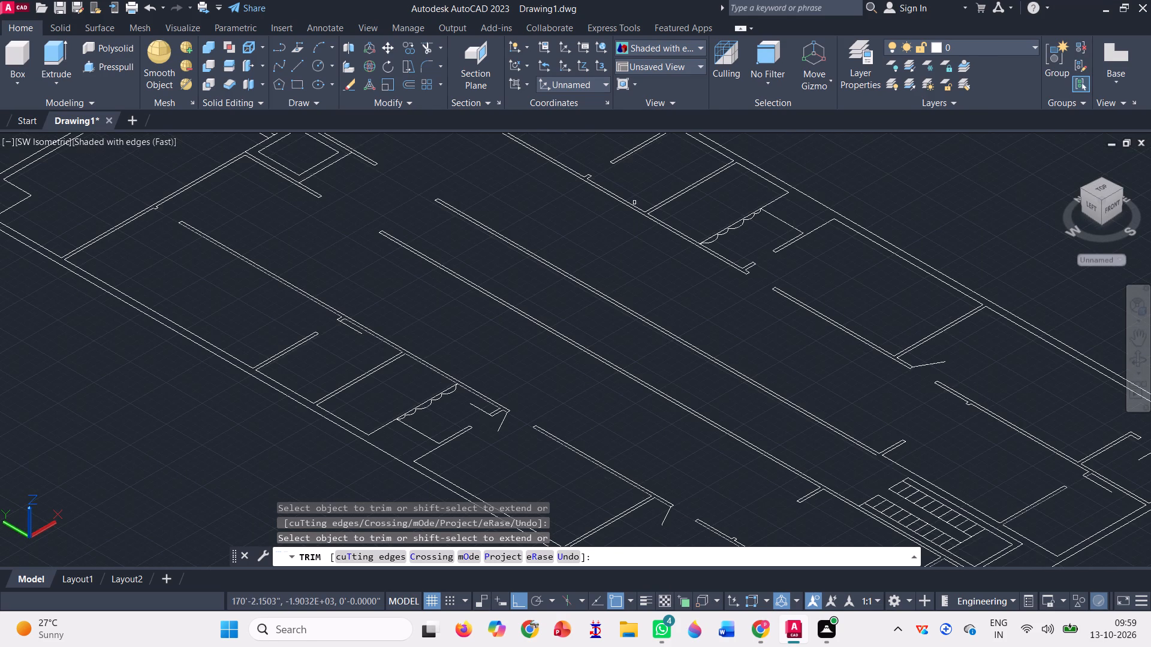
scroll(942, 362, "up", 3)
left_click(929, 368)
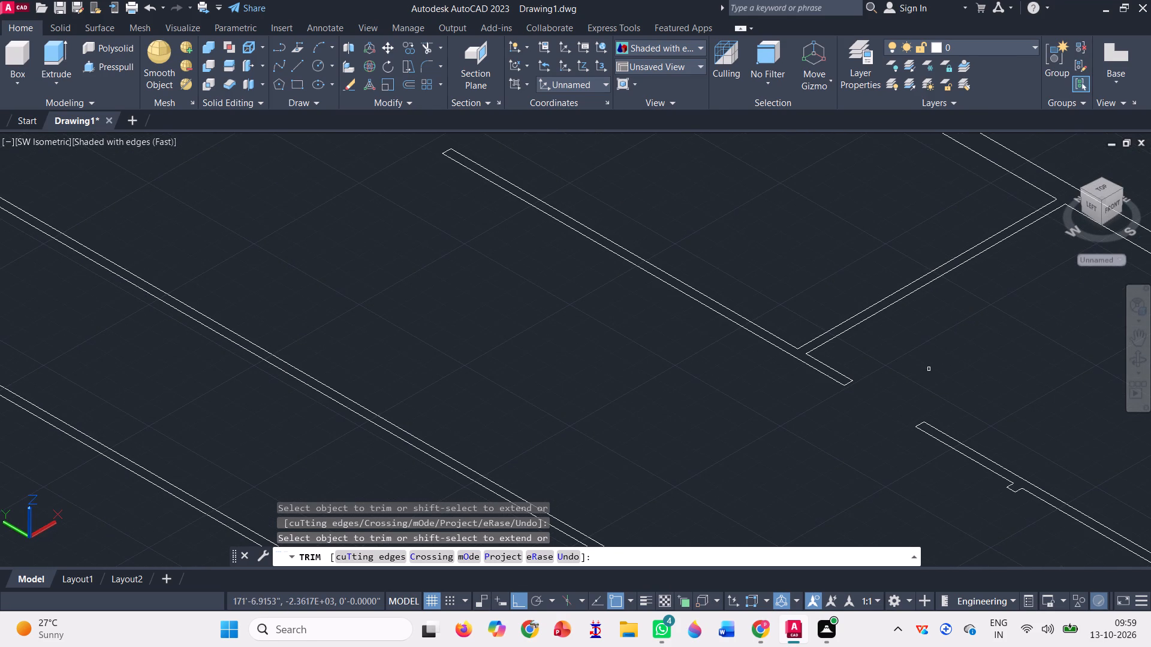
Trim away the two door lines at the small rooms in the plan's southeast corner.
scroll(751, 253, "down", 3)
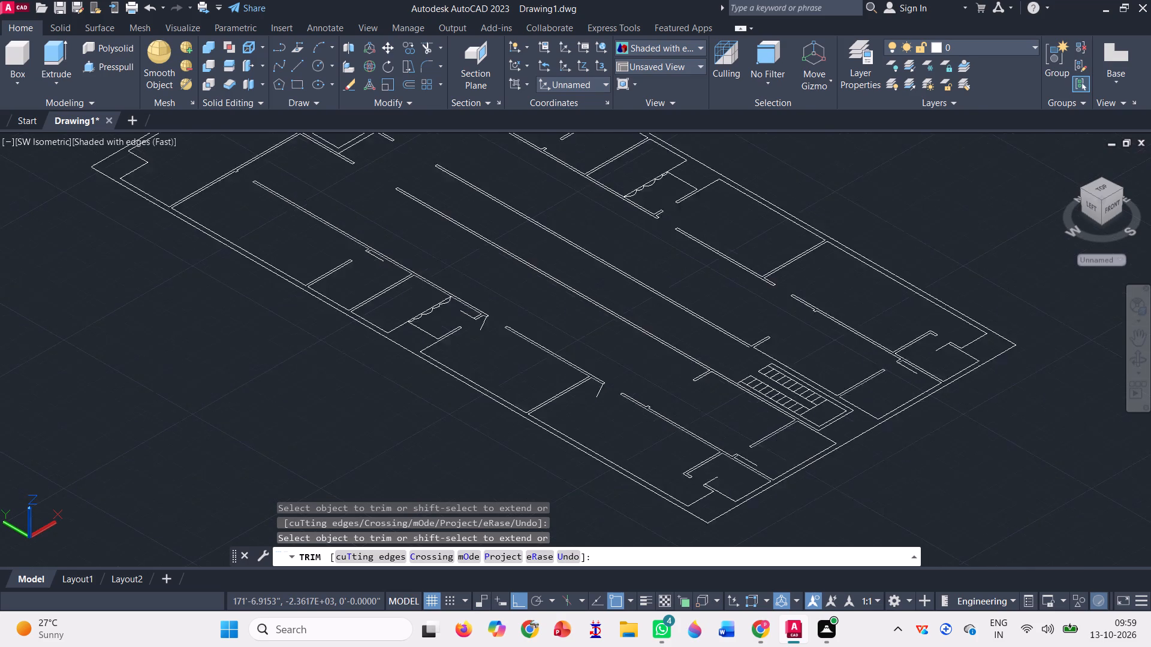
scroll(750, 253, "down", 1)
scroll(842, 320, "up", 6)
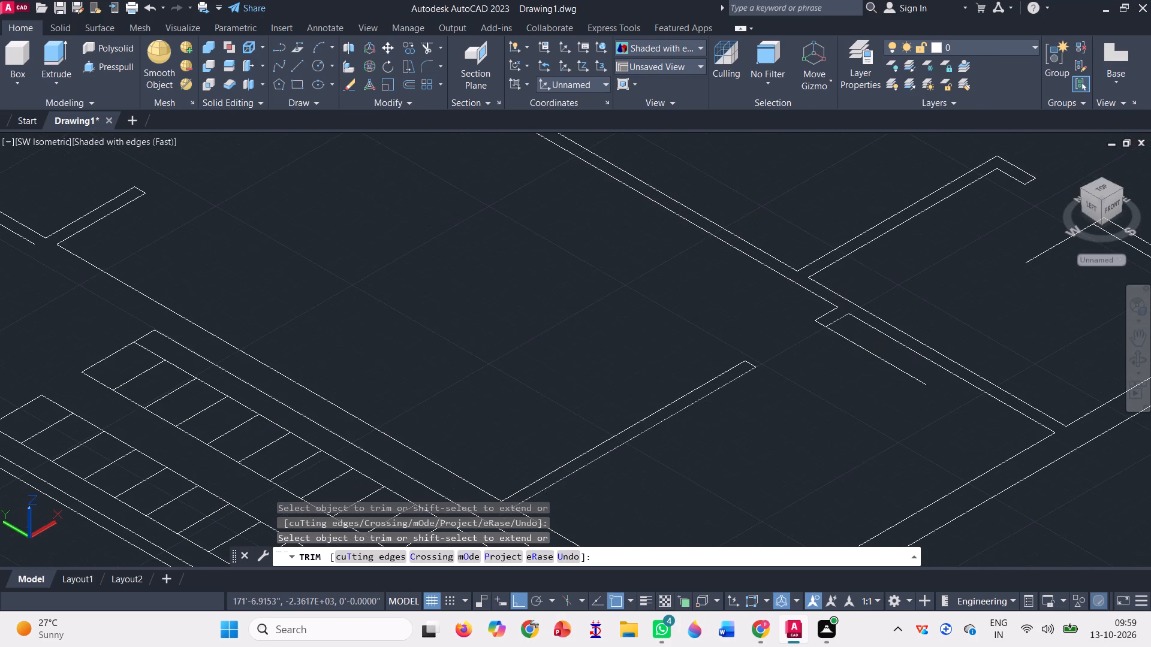
left_click(855, 346)
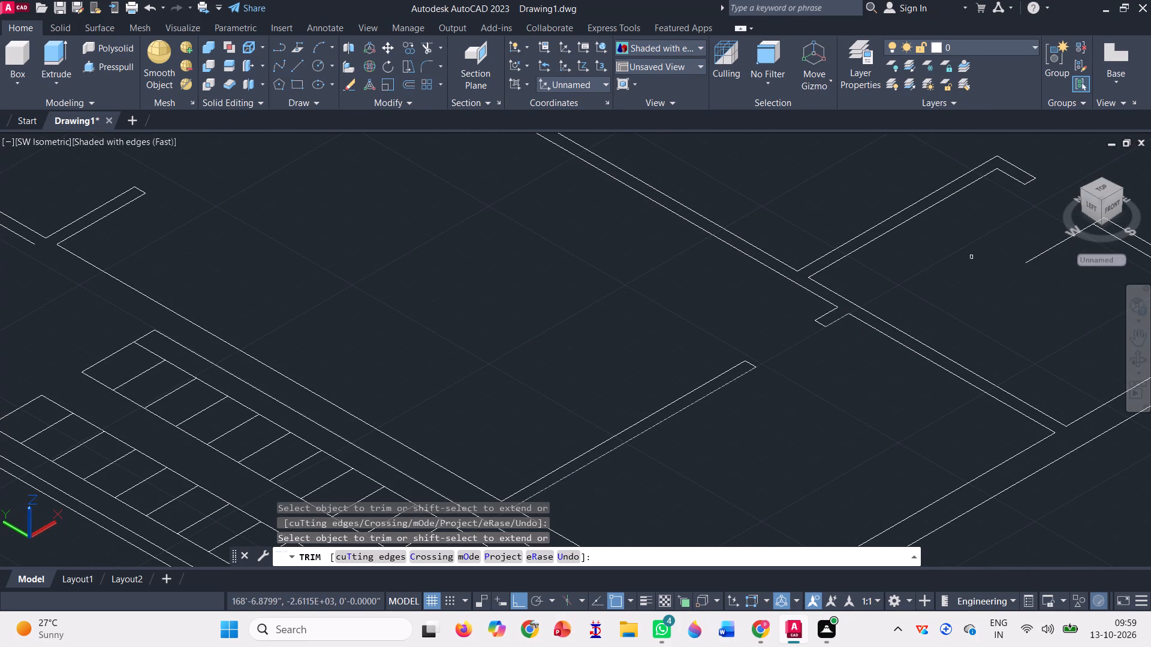
left_click(1028, 257)
Trim away the two door lines at the small room in the plan's southwest corner.
scroll(938, 264, "down", 3)
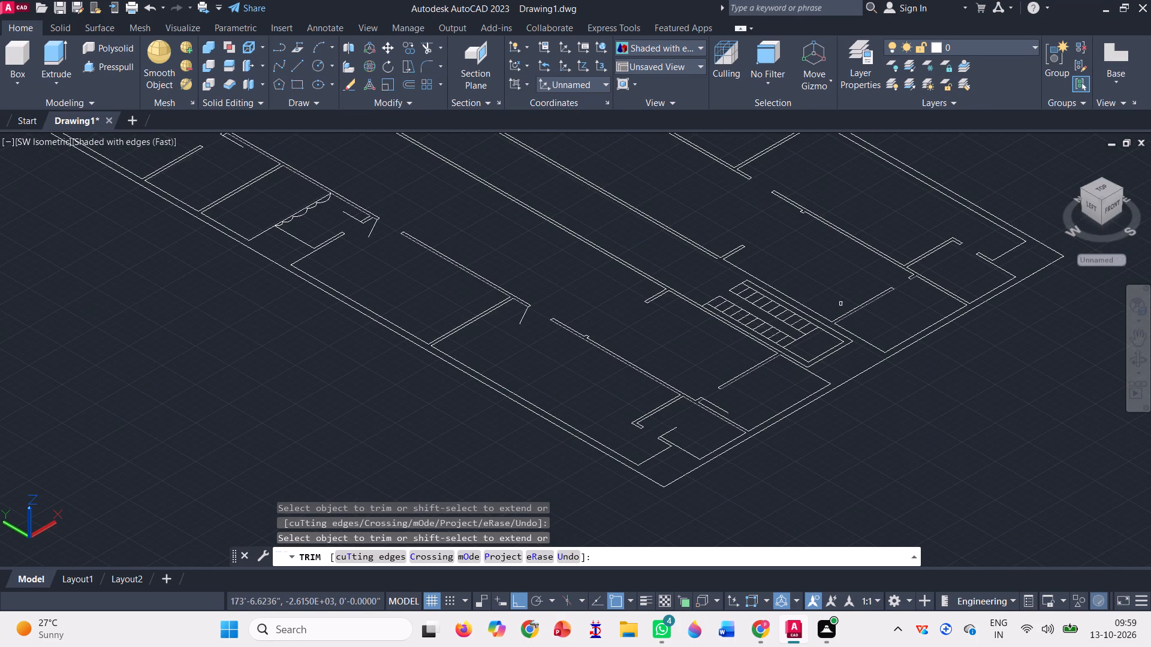
scroll(695, 417, "up", 4)
scroll(768, 359, "up", 2)
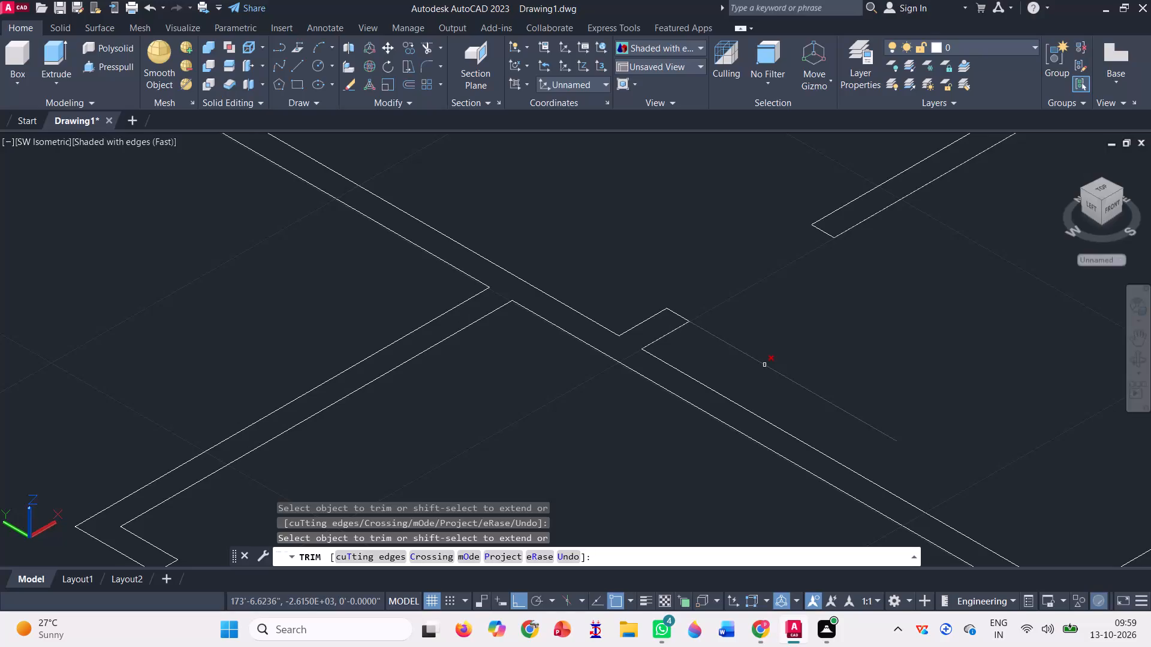
left_click(764, 364)
scroll(771, 347, "down", 4)
scroll(709, 384, "up", 4)
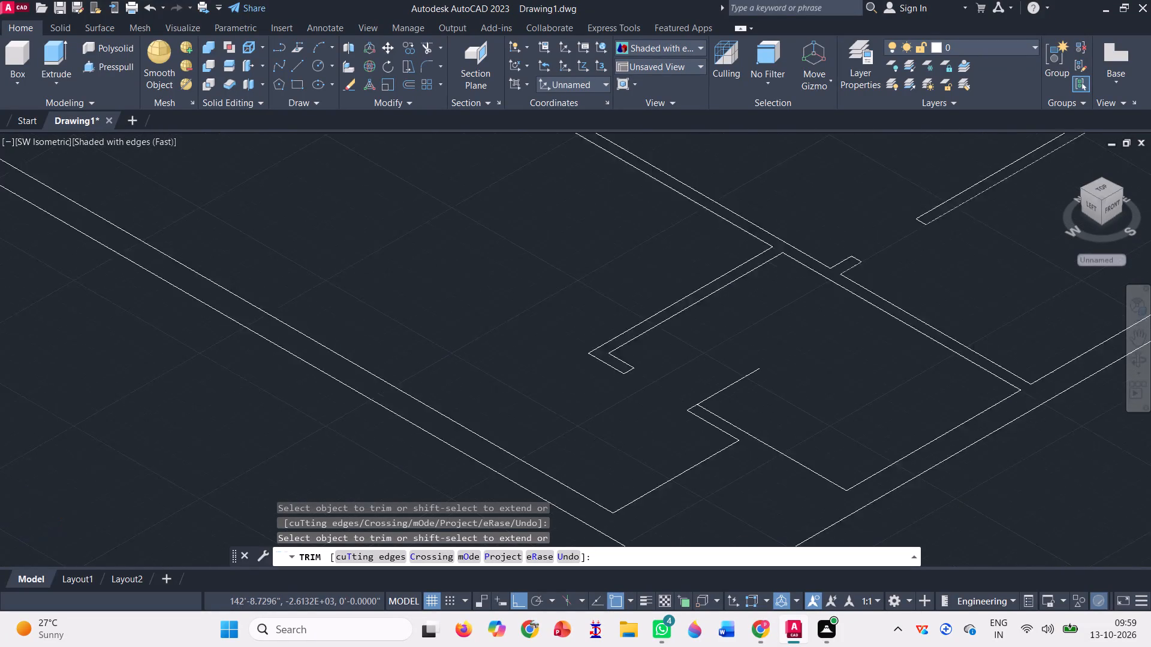
left_click(723, 396)
Trim away the west-side door lines at the cross wall's end and at the wall stub beside the scalloped-line room.
scroll(723, 396, "down", 4)
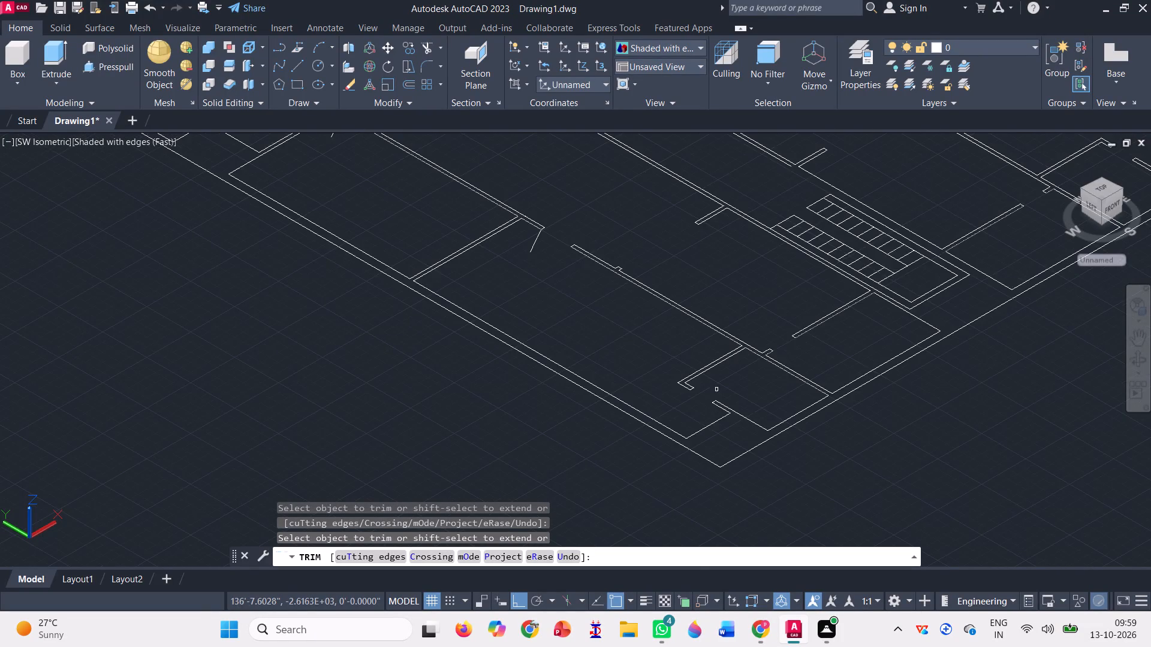
scroll(558, 212, "up", 4)
left_click(480, 299)
scroll(520, 318, "down", 2)
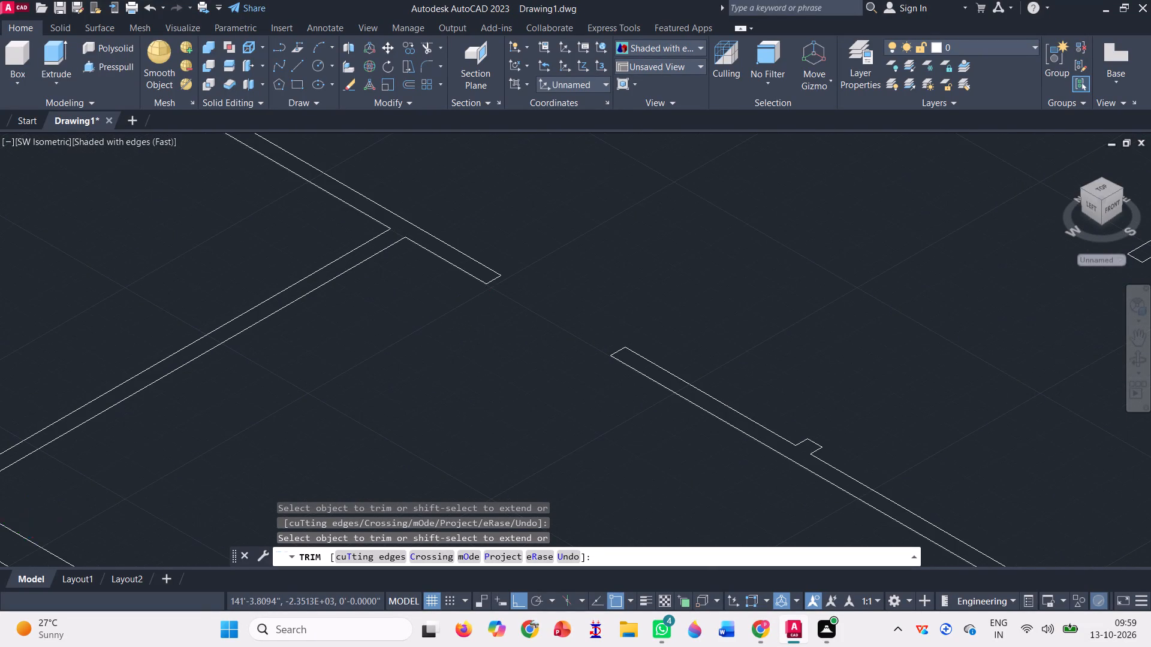
scroll(520, 318, "down", 2)
scroll(346, 198, "up", 3)
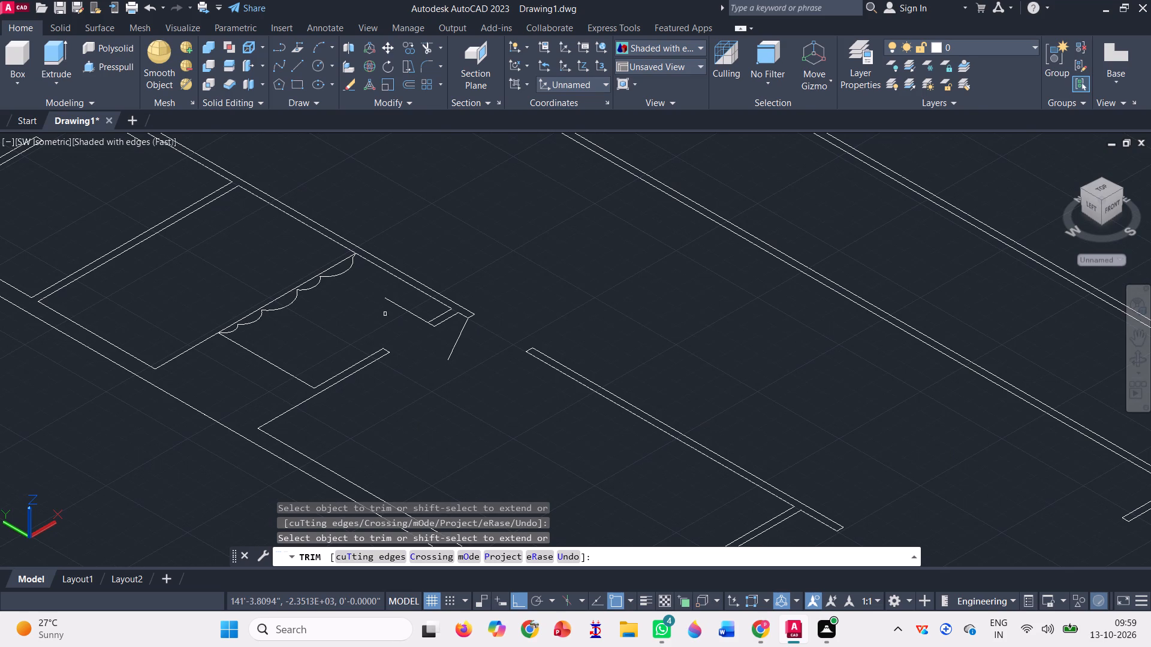
left_click(396, 306)
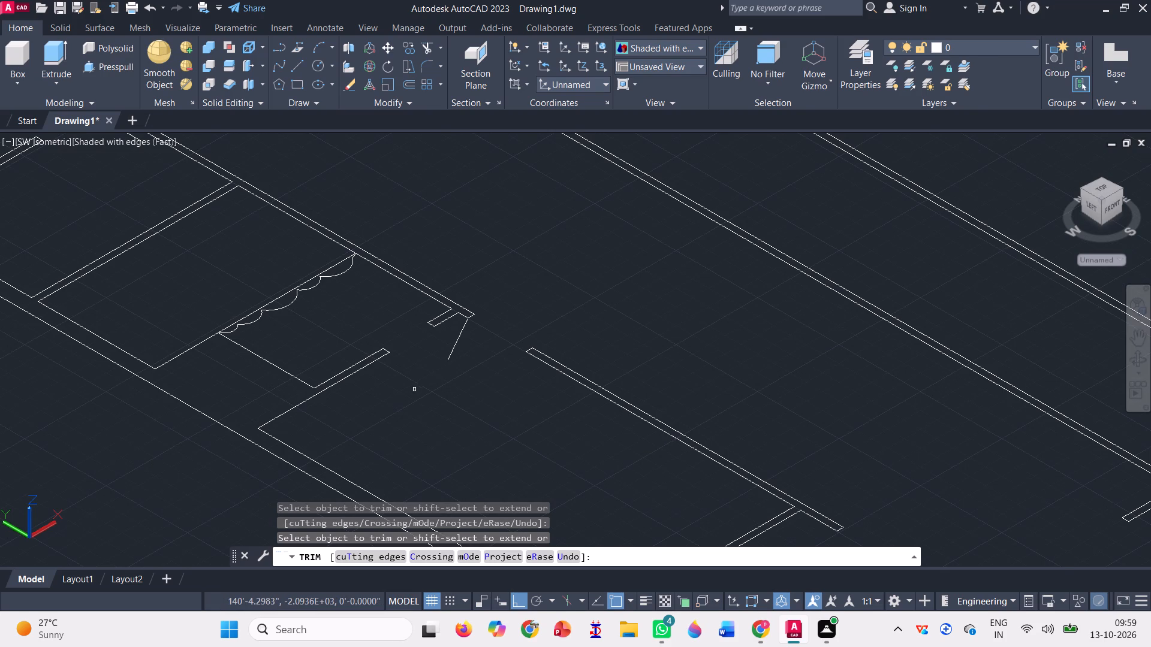
scroll(409, 376, "up", 2)
left_click(499, 320)
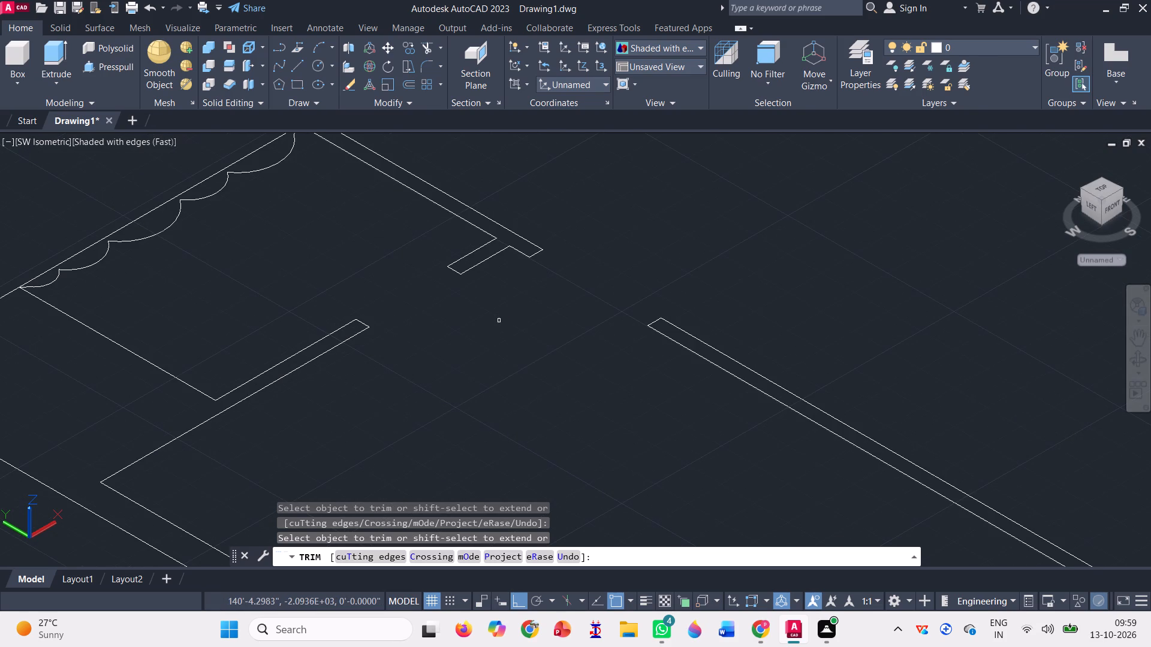
Trim away the west-side door line at the wall notch north of the scalloped-line room, and finish trimming.
scroll(650, 376, "down", 4)
scroll(515, 272, "up", 3)
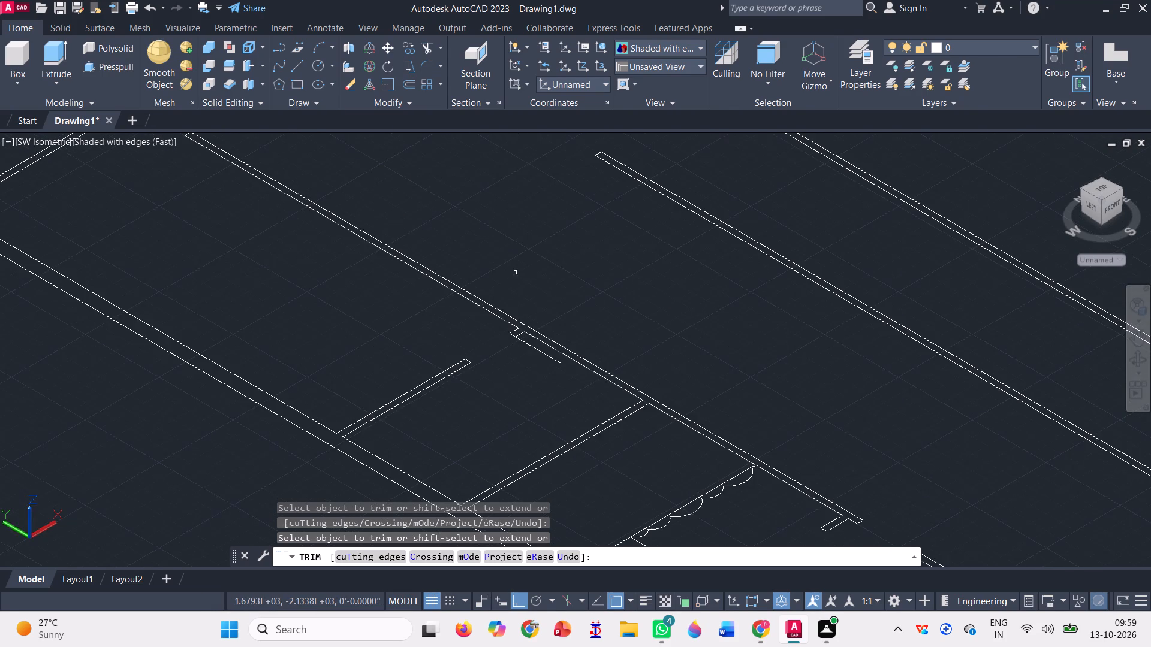
scroll(542, 377, "up", 3)
left_click(551, 307)
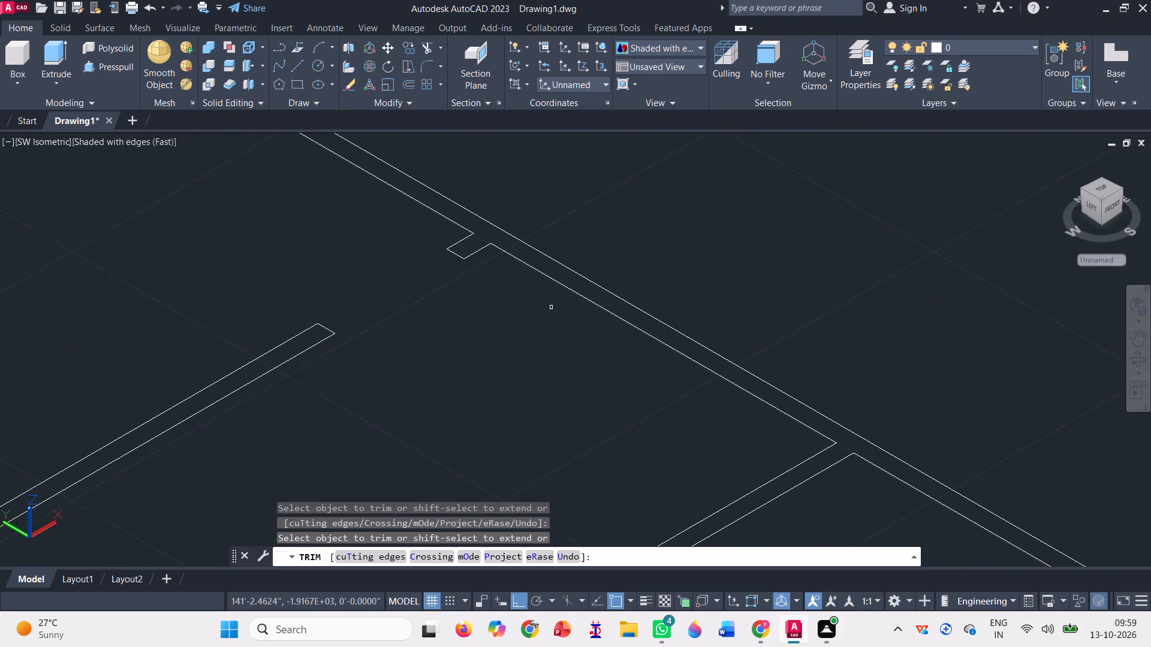
scroll(391, 394, "down", 6)
scroll(437, 315, "down", 2)
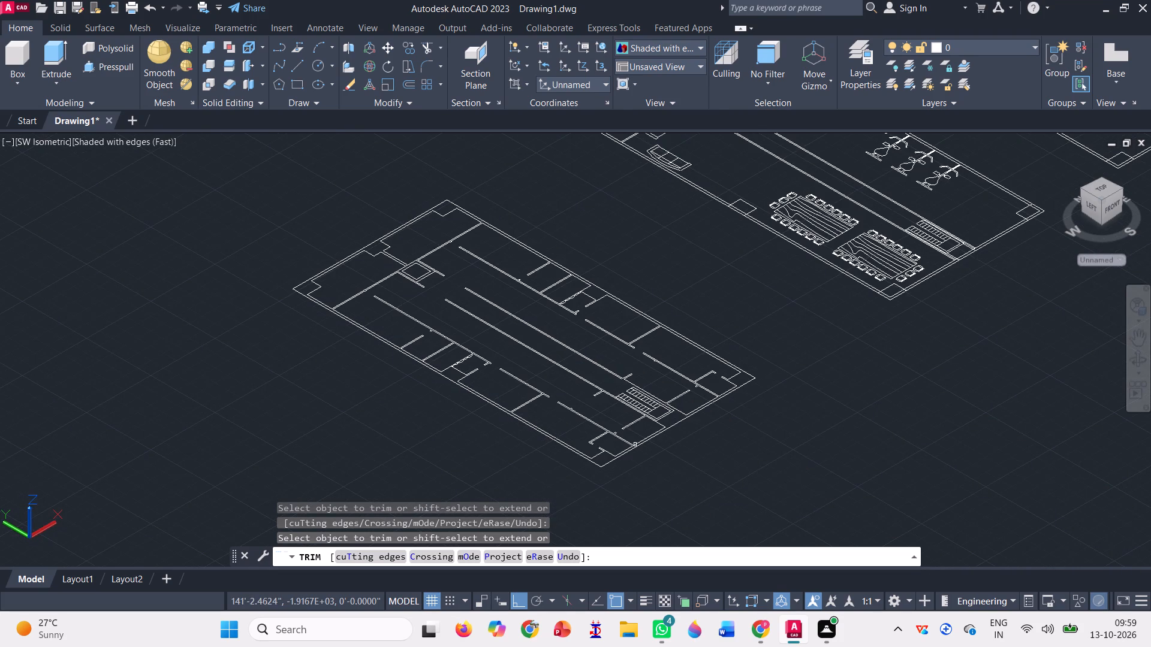
key("Escape")
Join the linework of the whole cleaned floor plan.
left_click(711, 471)
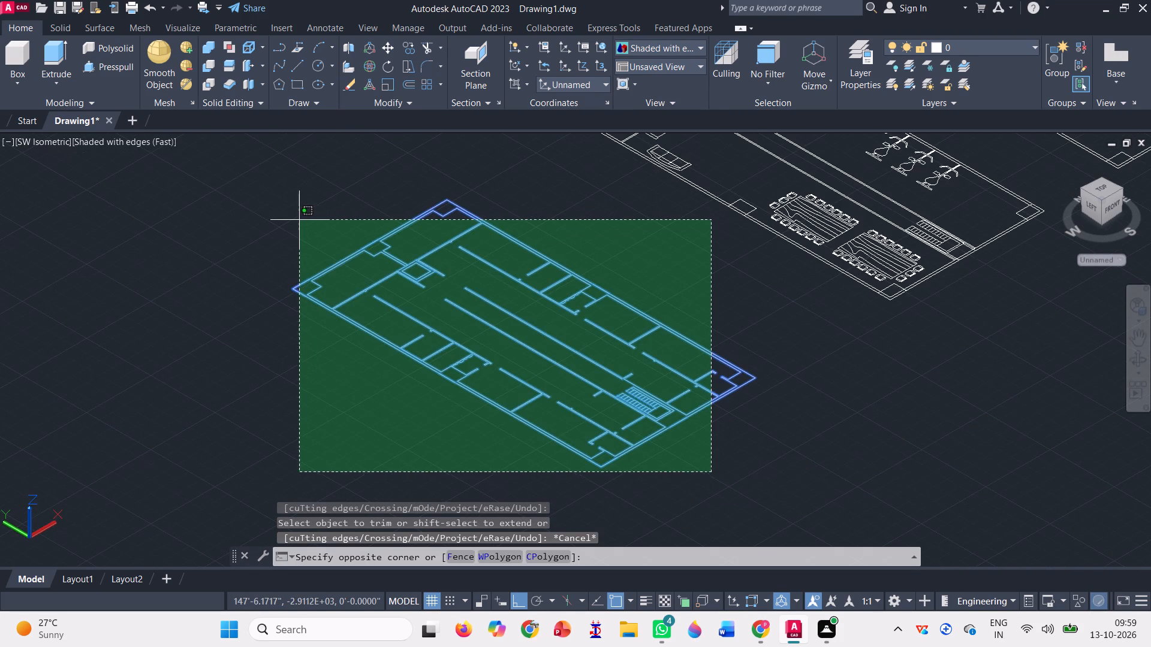
left_click(296, 219)
key("j")
key("Return")
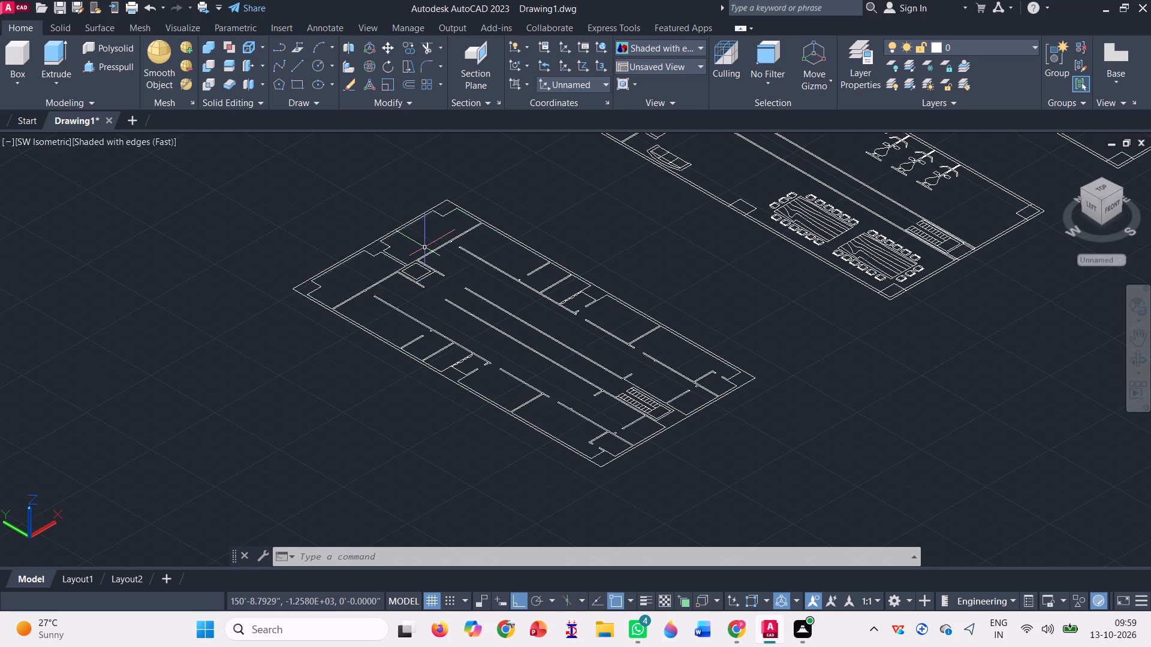
Erase the two nested rectangles between the short parallel walls at the plan's north end.
scroll(424, 248, "up", 3)
scroll(424, 350, "up", 2)
scroll(412, 307, "down", 4)
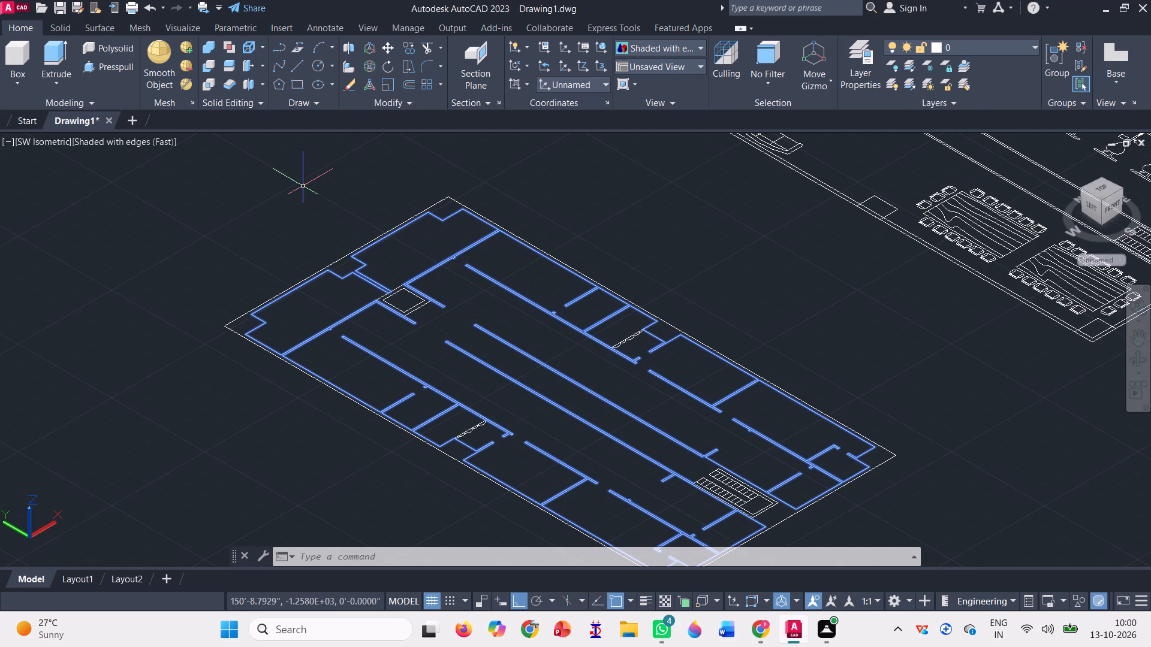
scroll(403, 303, "up", 3)
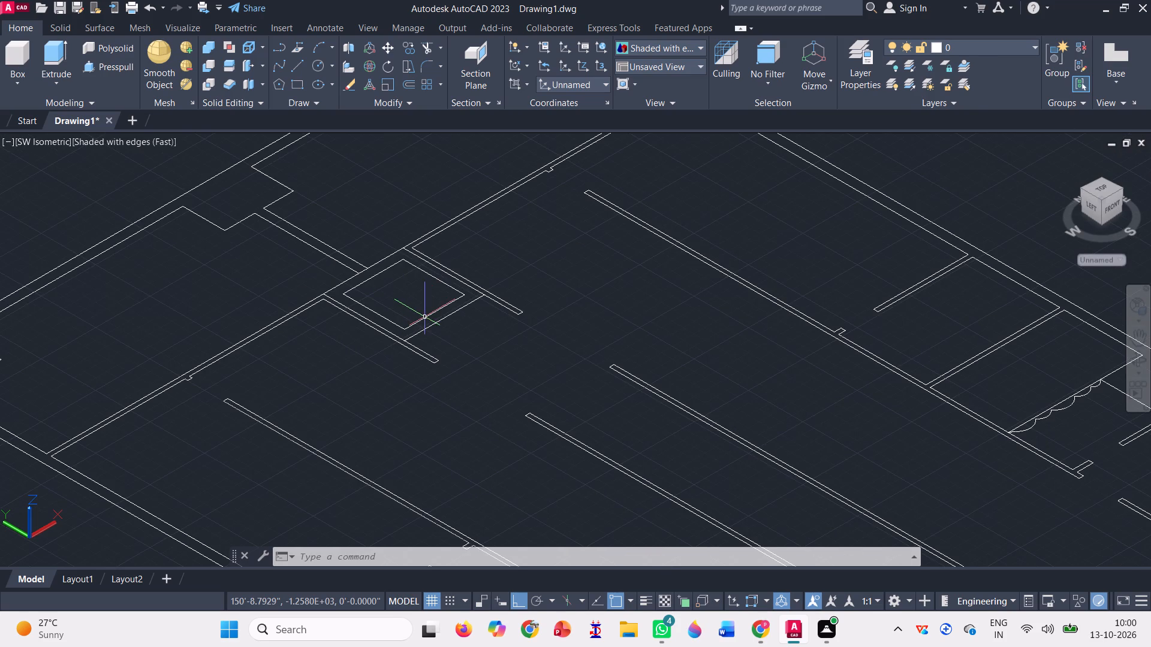
left_click(425, 316)
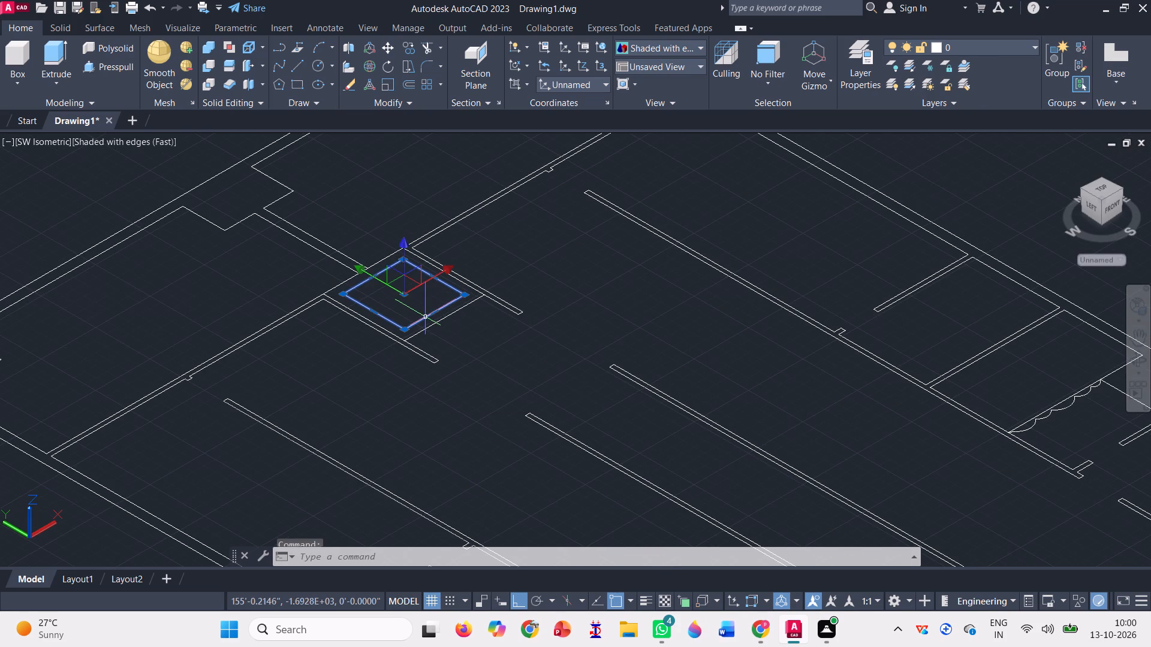
left_click(429, 322)
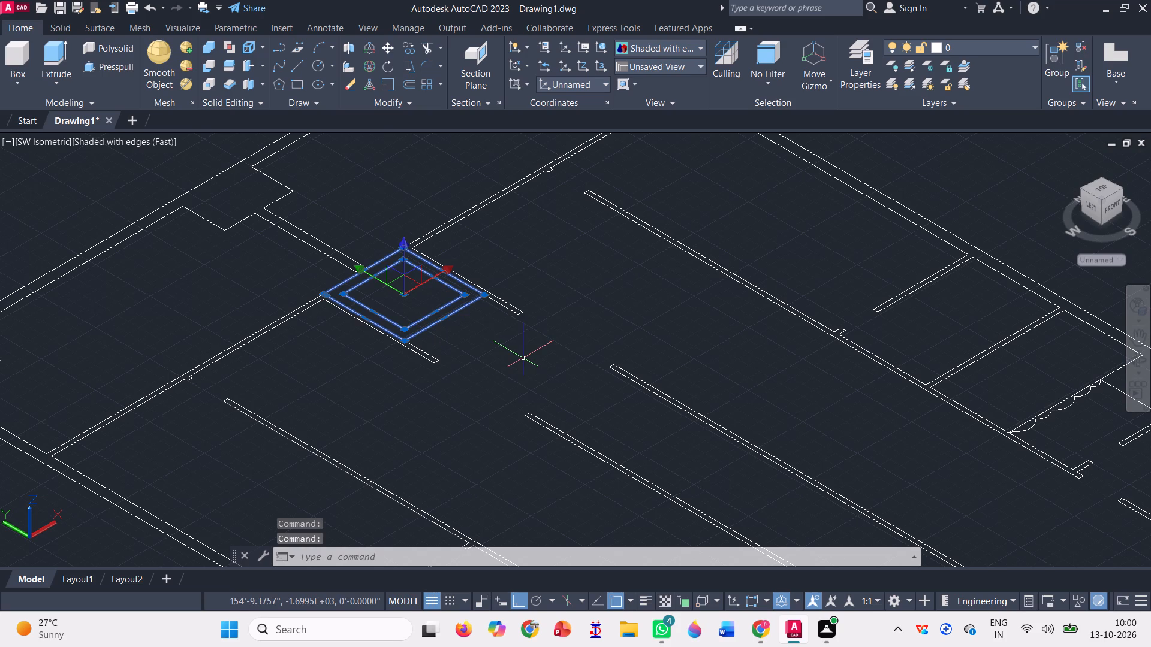
key("Delete")
Trim away the straight curtain line and the scallop arcs nearest the outer wall in the east-side room.
scroll(304, 240, "down", 4)
scroll(436, 266, "up", 2)
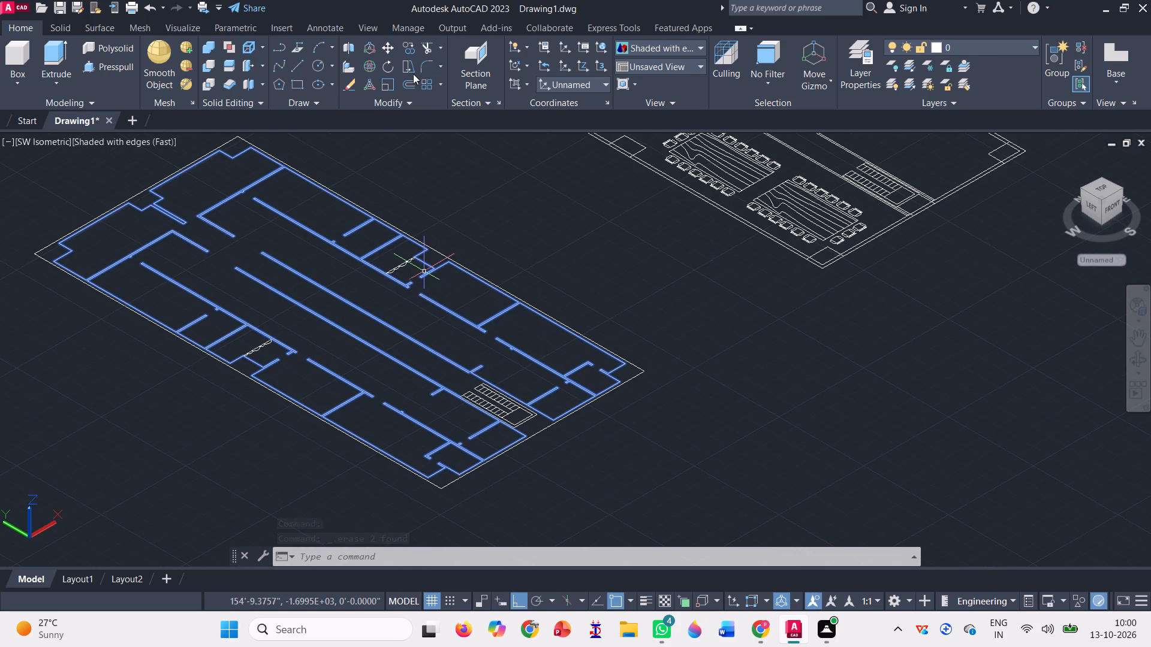
left_click(429, 46)
scroll(399, 246, "up", 3)
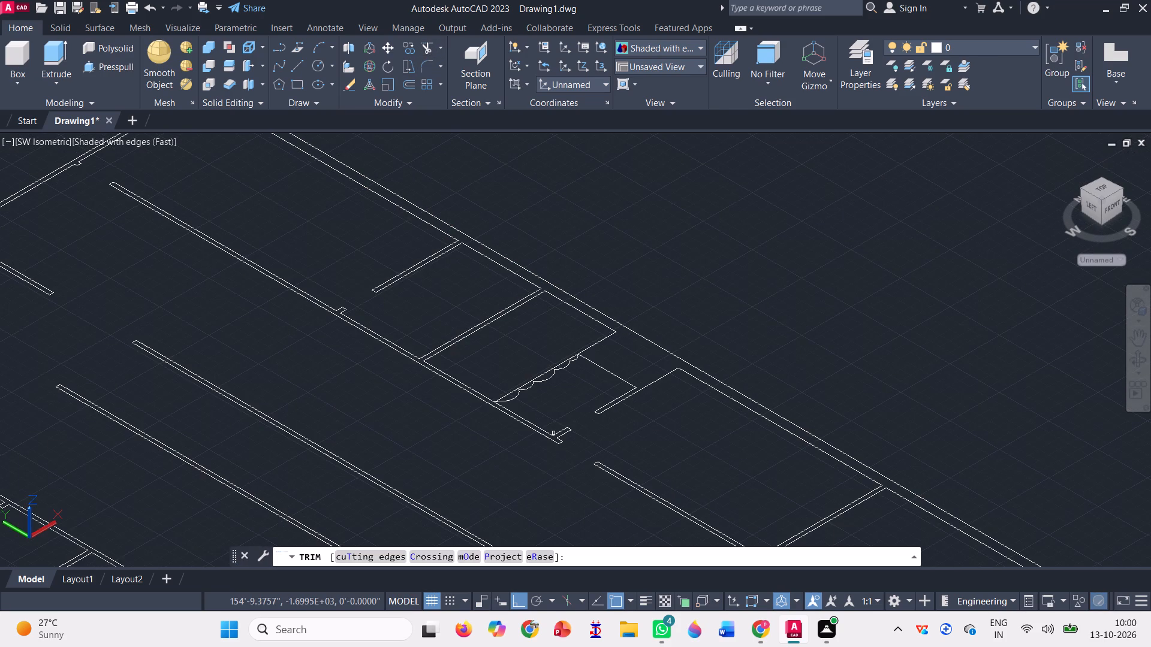
left_click(531, 385)
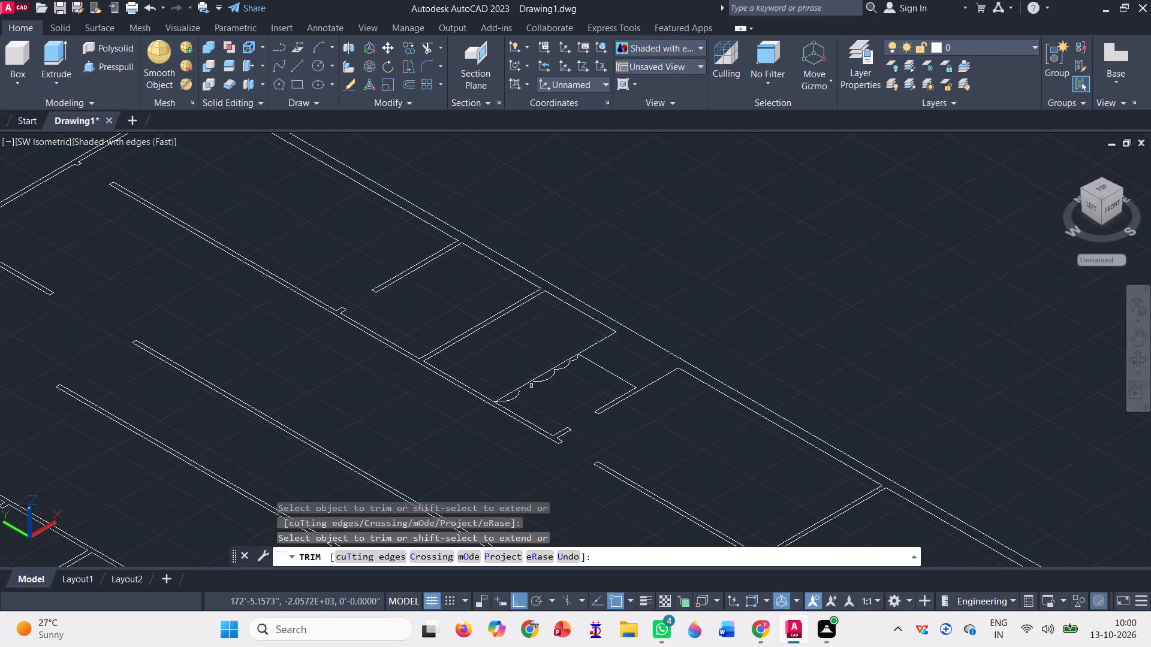
left_click(526, 383)
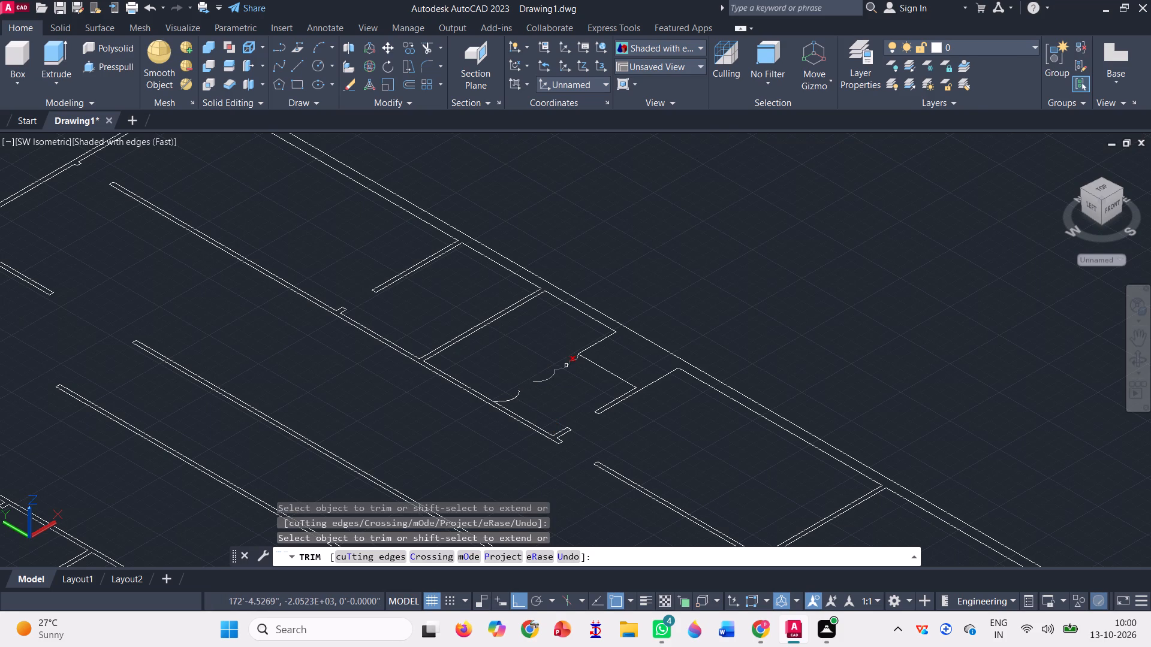
left_click(566, 364)
left_click(570, 362)
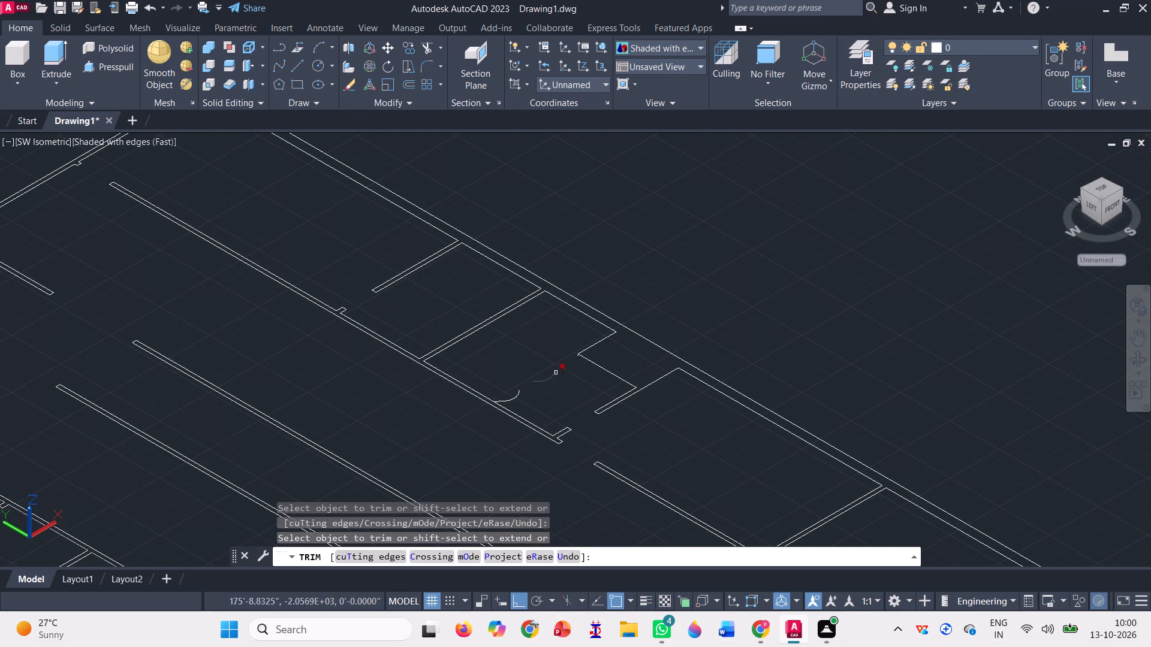
left_click(554, 372)
scroll(585, 347, "up", 7)
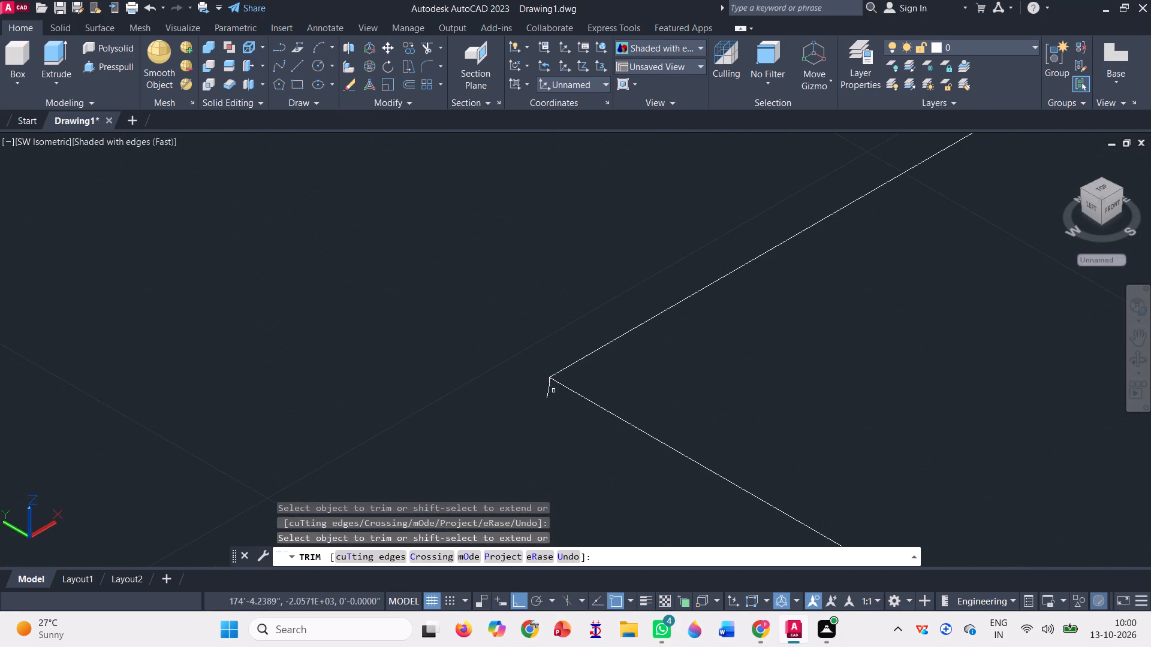
left_click(549, 389)
Trim away the east-side room's last scallop arc and its leftover stub at the corridor wall.
scroll(575, 309, "down", 4)
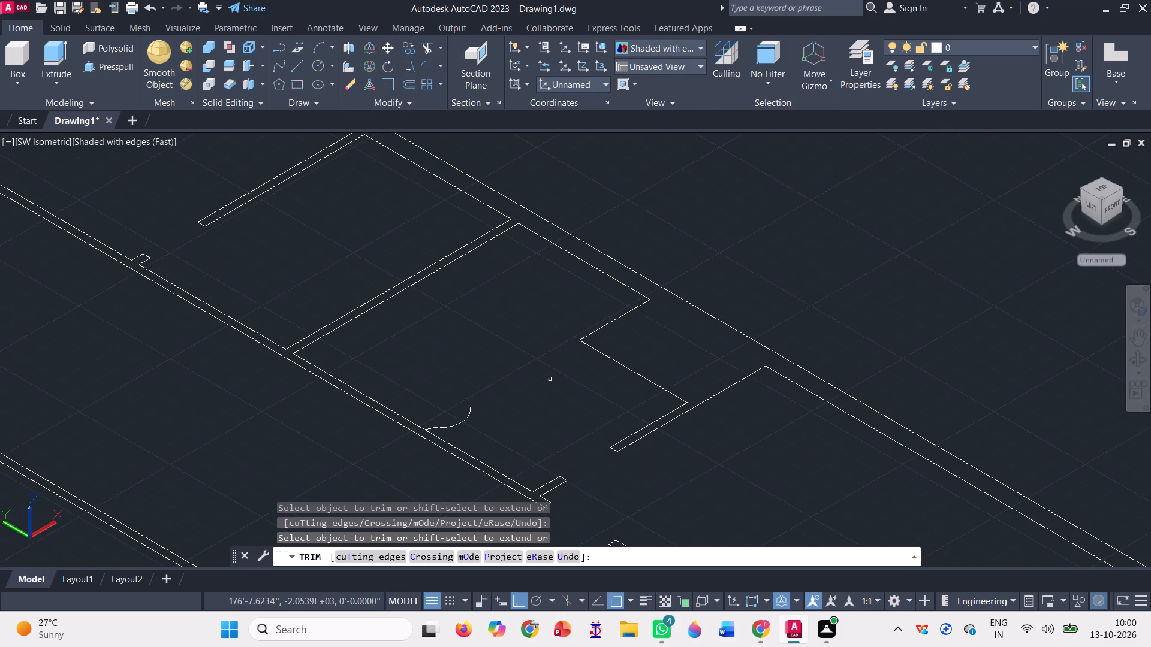
left_click(447, 424)
scroll(445, 421, "up", 3)
scroll(393, 450, "up", 3)
left_click(451, 401)
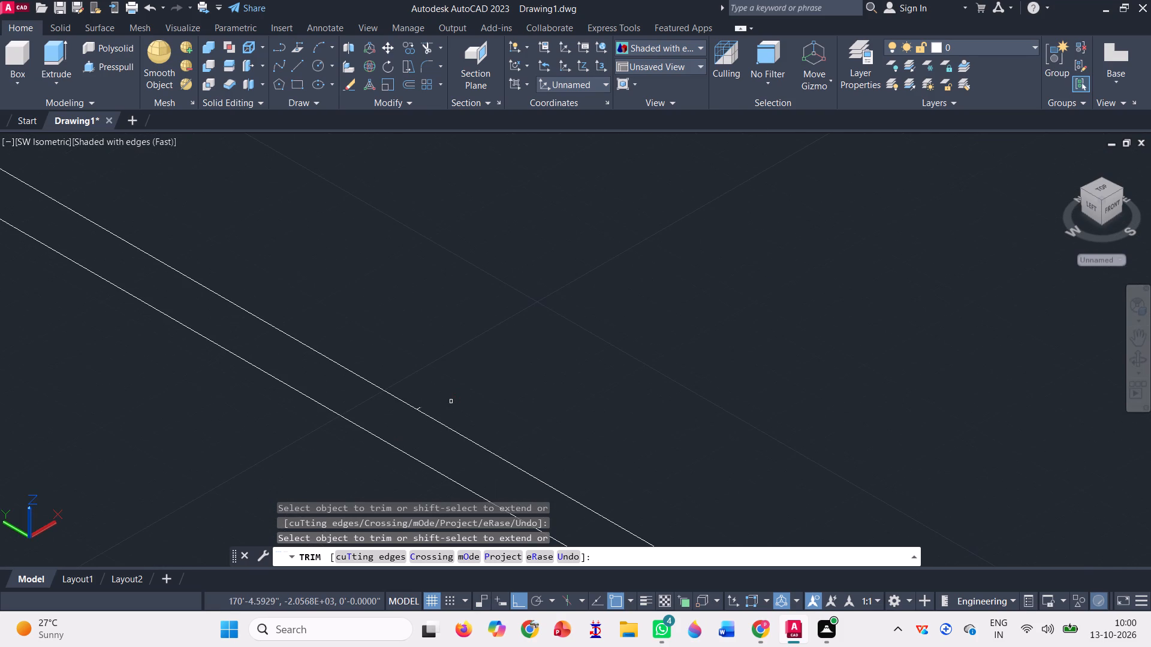
scroll(426, 403, "up", 7)
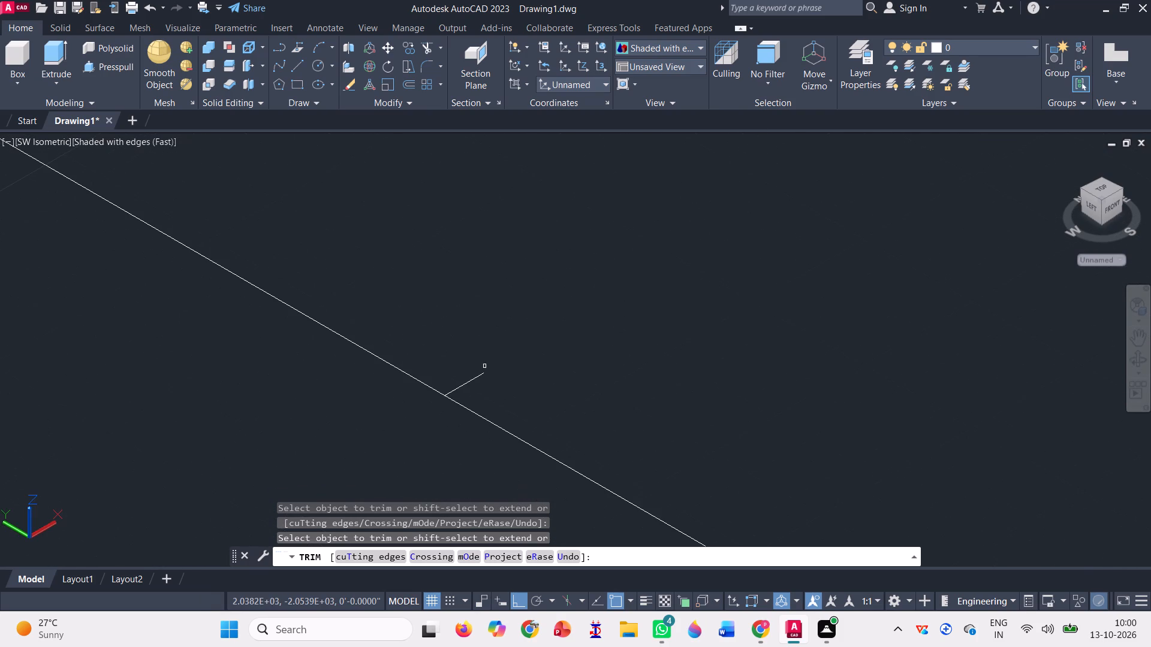
left_click(480, 376)
scroll(598, 334, "down", 14)
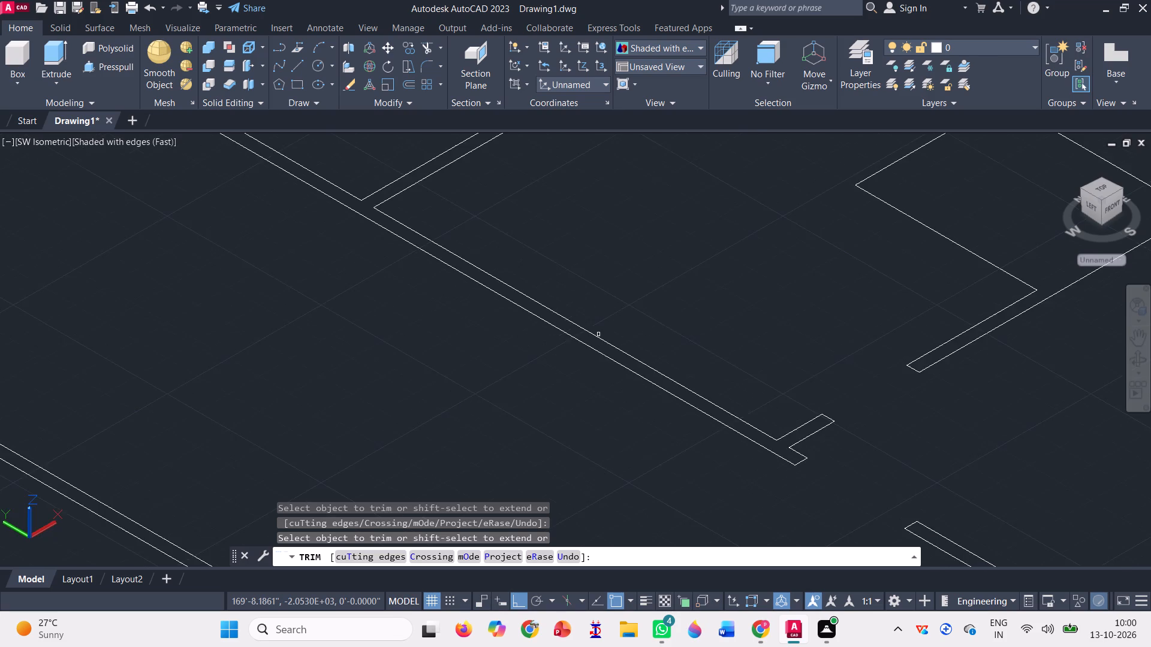
Trim away the west-side room's straight curtain line and the arc end at the corner near the outer wall.
scroll(683, 279, "down", 4)
scroll(460, 419, "up", 2)
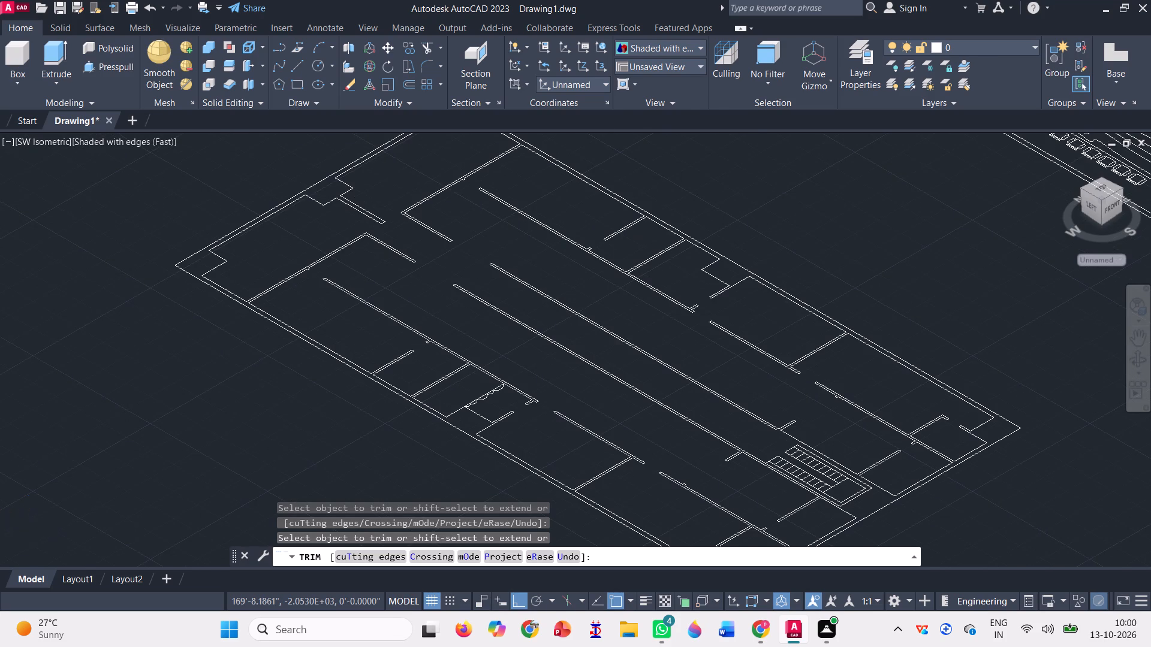
scroll(460, 419, "up", 2)
scroll(510, 359, "up", 3)
left_click(468, 376)
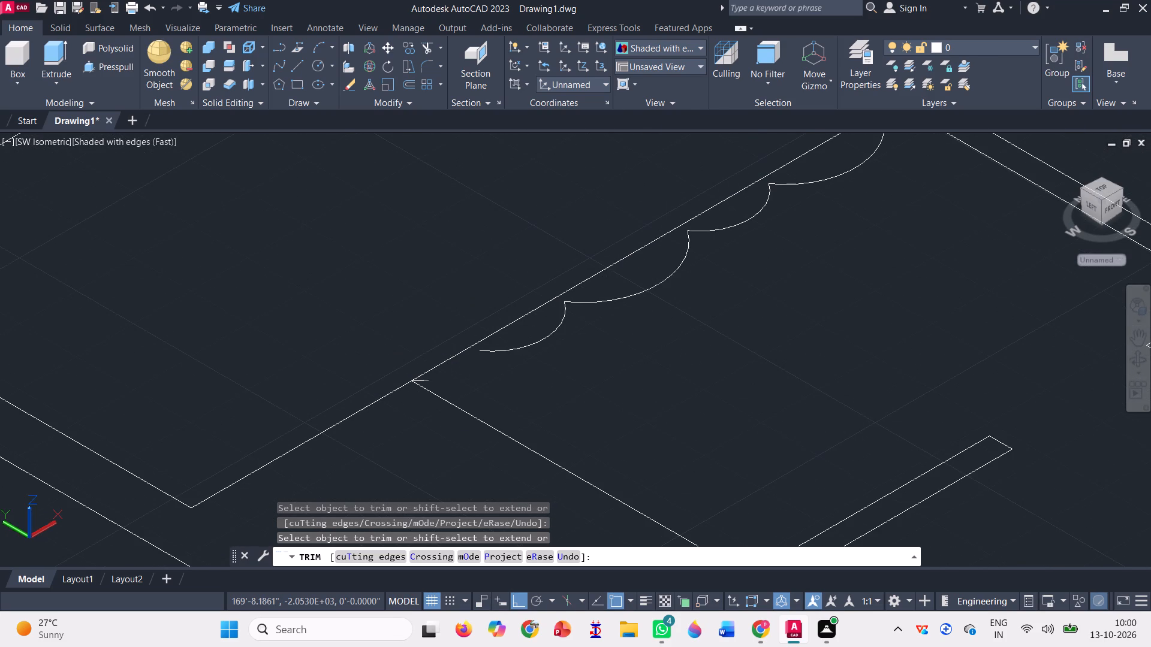
scroll(415, 386, "up", 3)
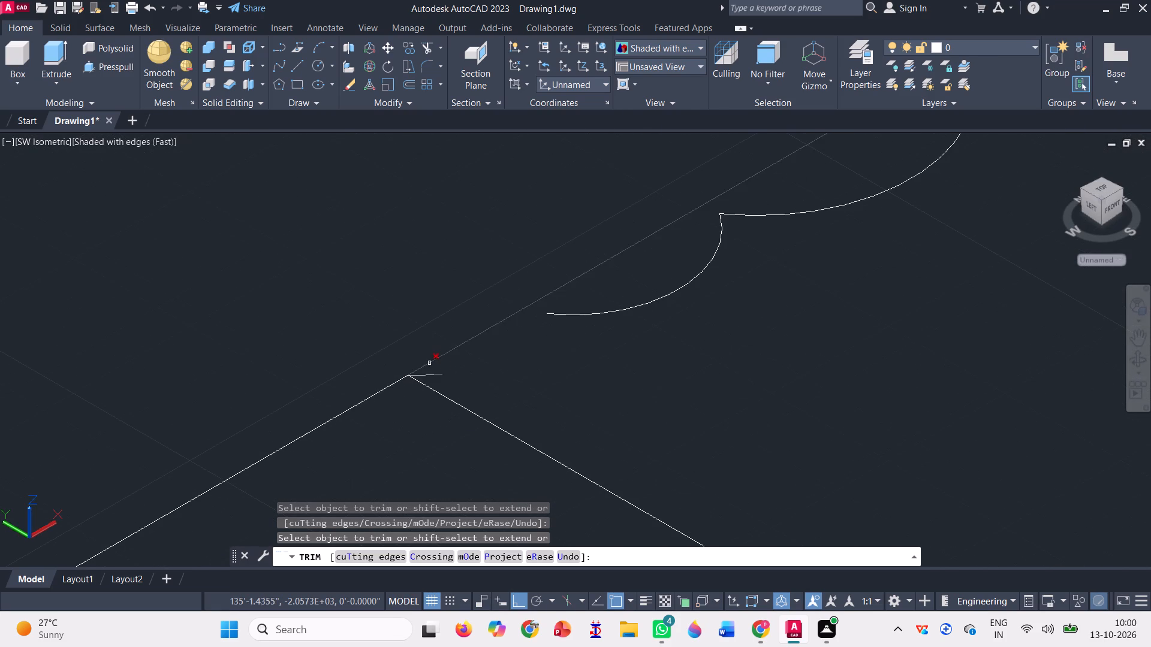
left_click(432, 376)
left_click(432, 359)
scroll(454, 381, "down", 3)
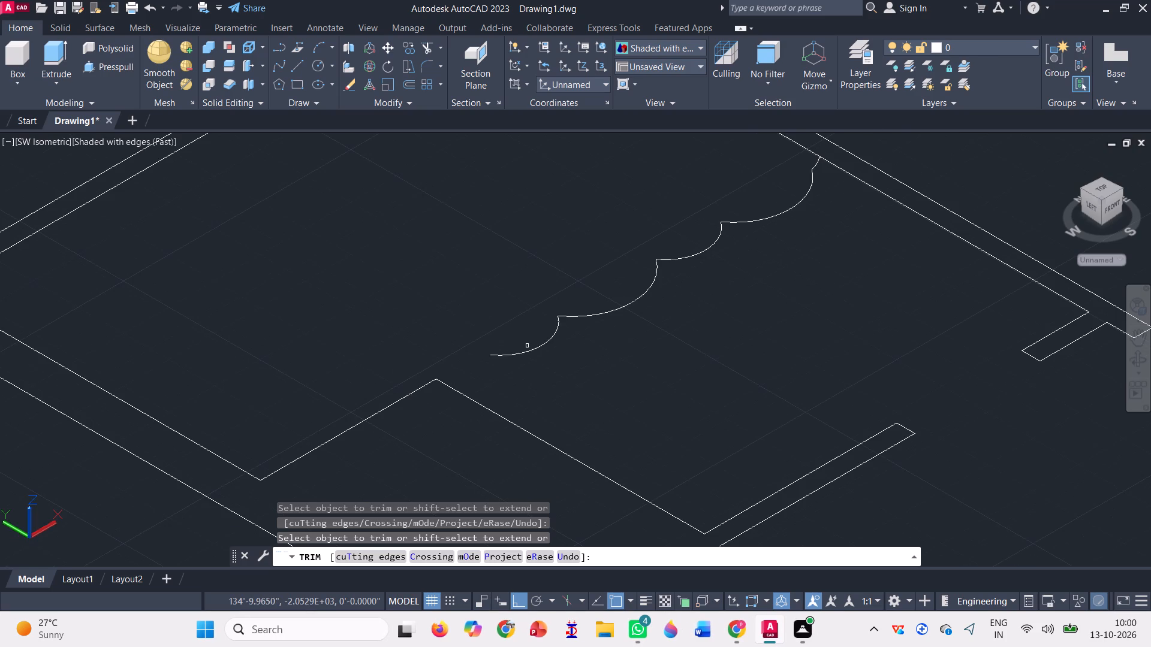
Trim away the west-side room's remaining scallop arcs up to the corridor wall, including the short end stub, and finish trimming.
left_click(529, 350)
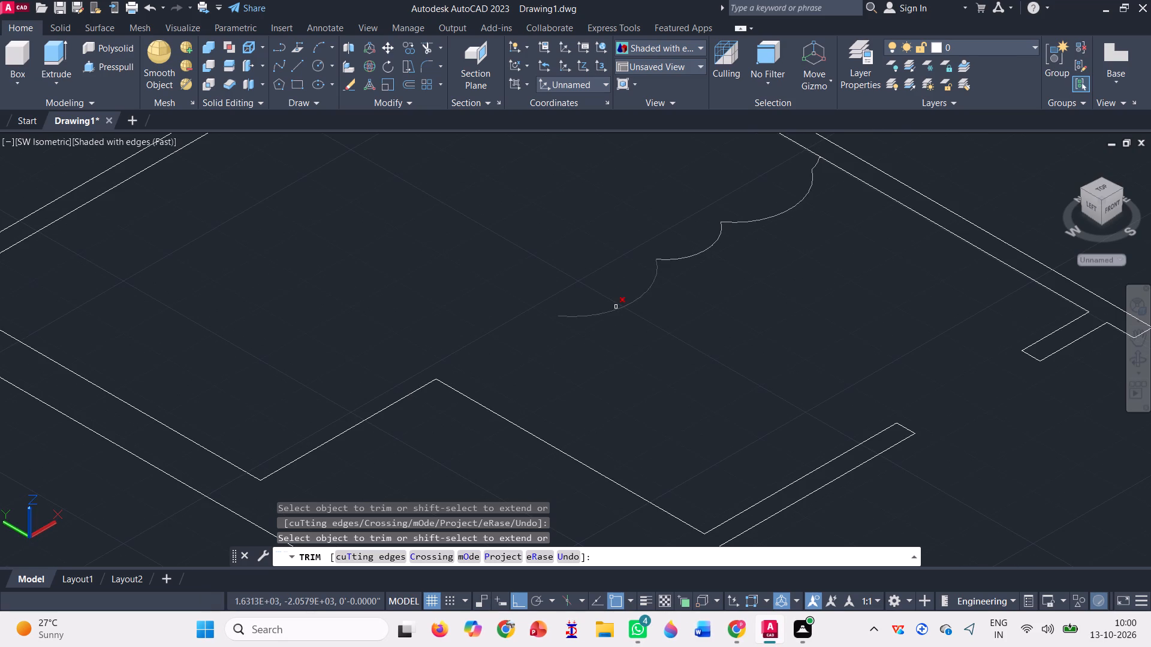
left_click(617, 306)
left_click(693, 254)
left_click(757, 218)
scroll(827, 149, "up", 6)
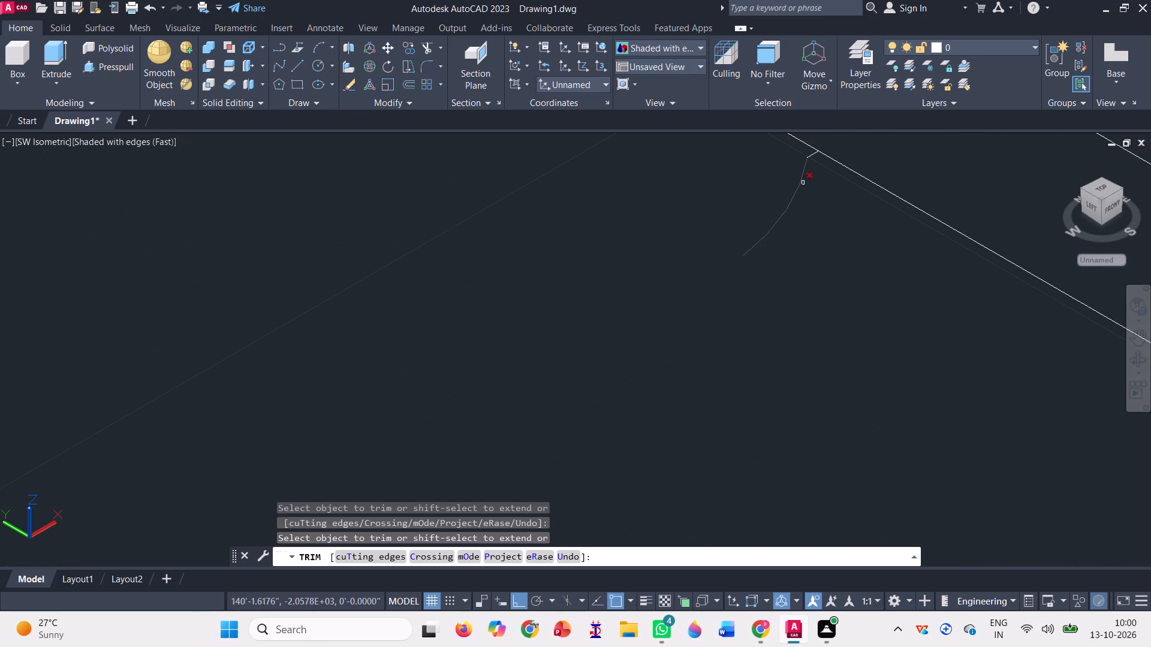
left_click(803, 182)
left_click(808, 157)
scroll(700, 274, "down", 3)
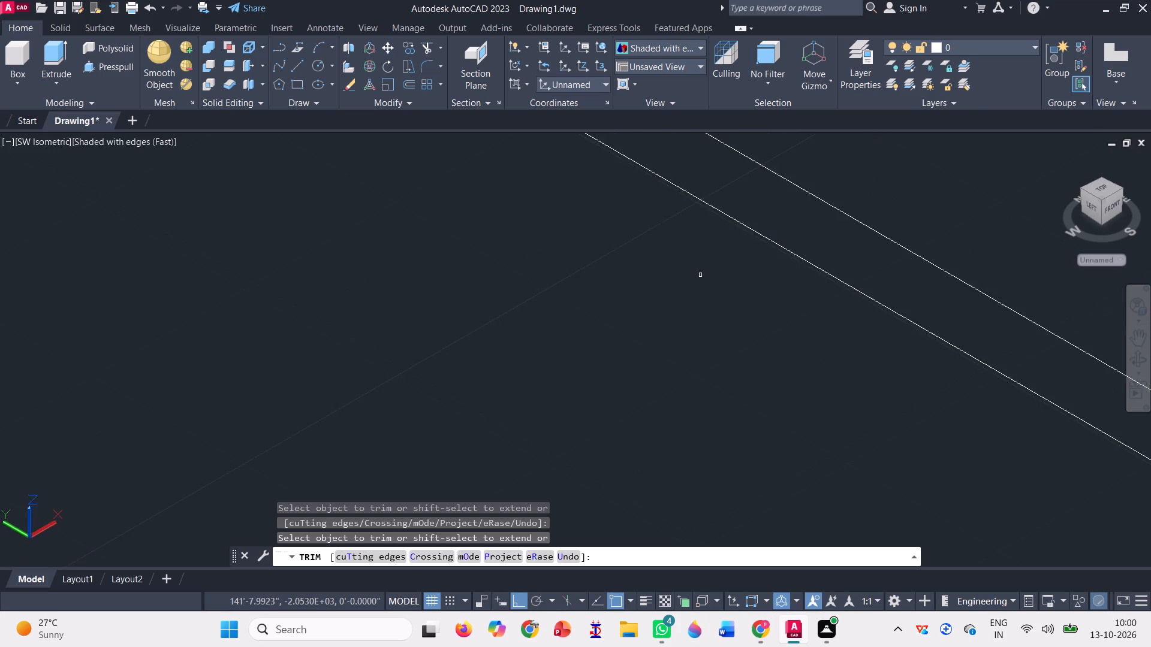
scroll(700, 274, "down", 9)
scroll(590, 430, "down", 1)
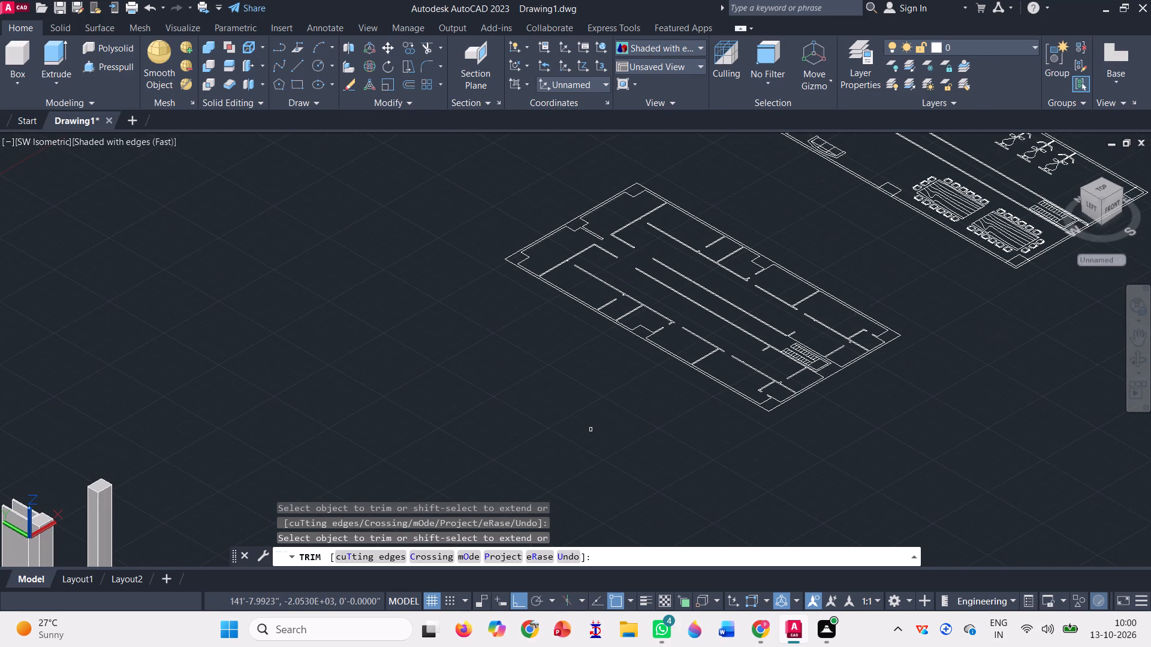
key("Escape")
scroll(839, 334, "up", 3)
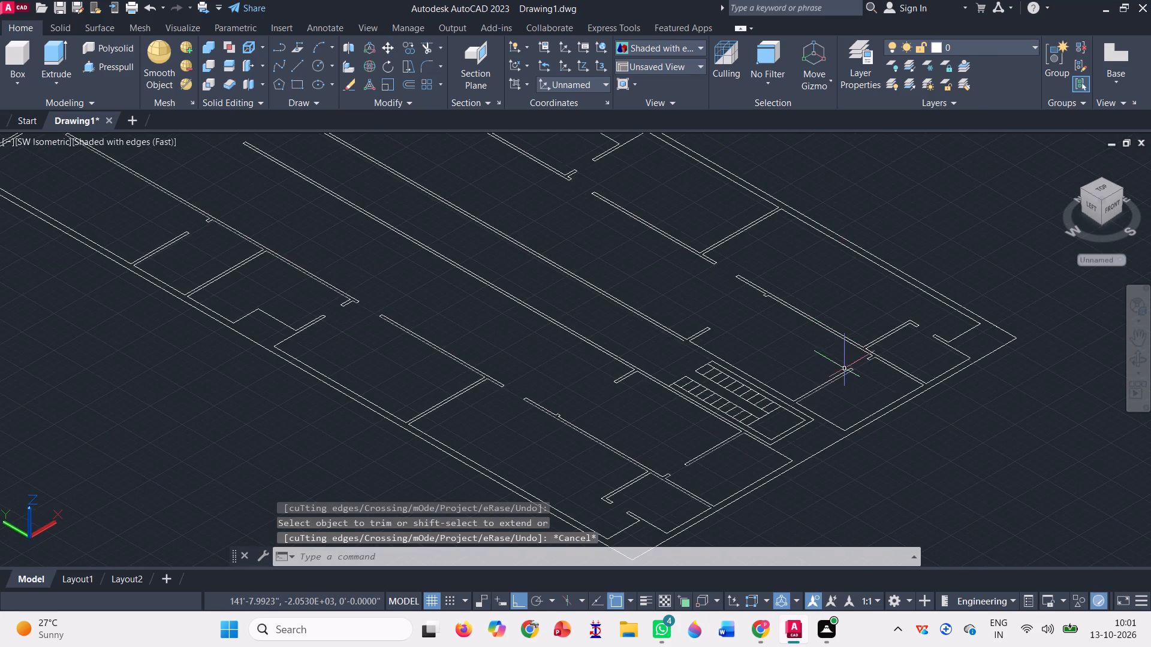
Join all linework of the cleaned-up floor plan into polylines.
scroll(906, 492, "down", 2)
left_click(908, 501)
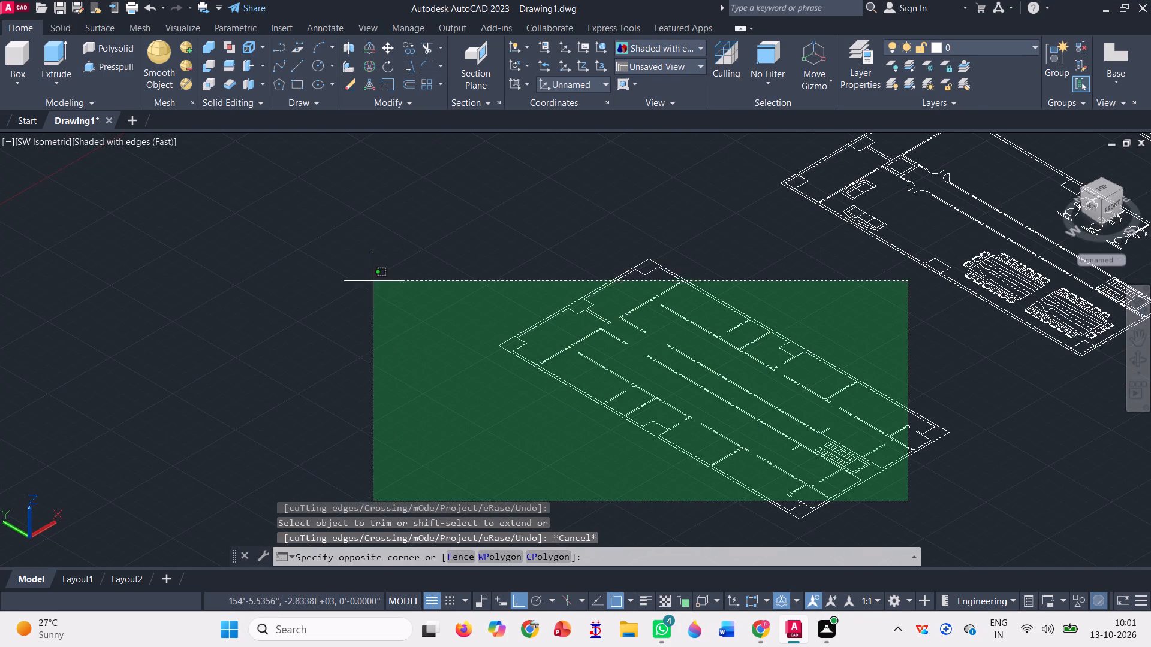
left_click(349, 295)
key("j")
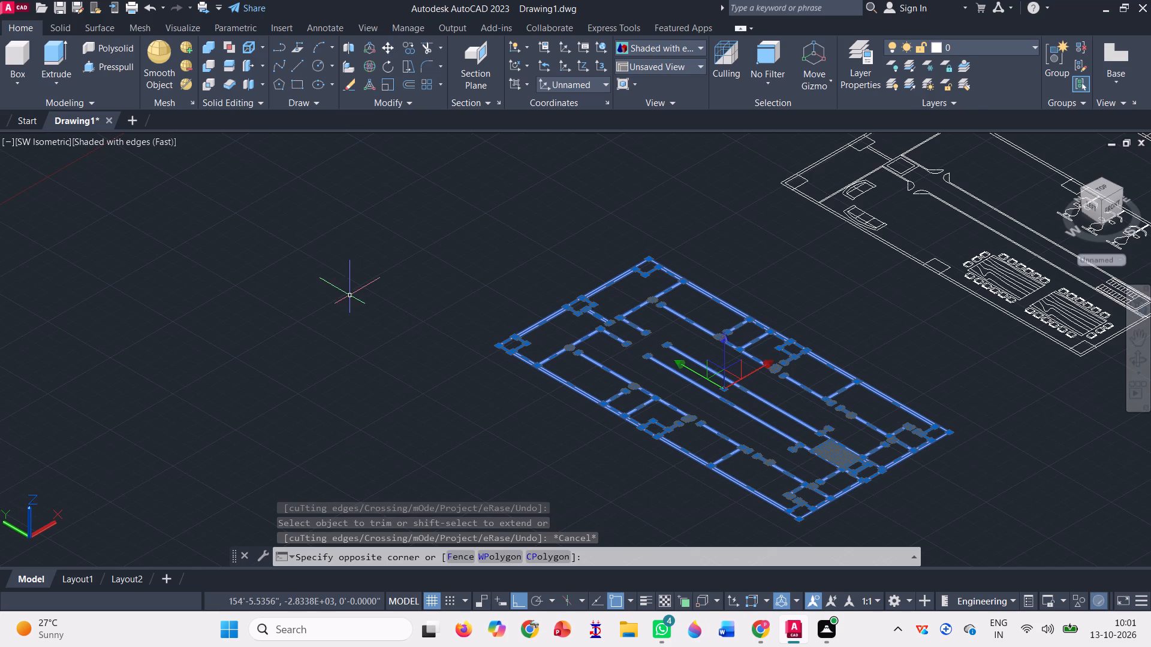
key("Return")
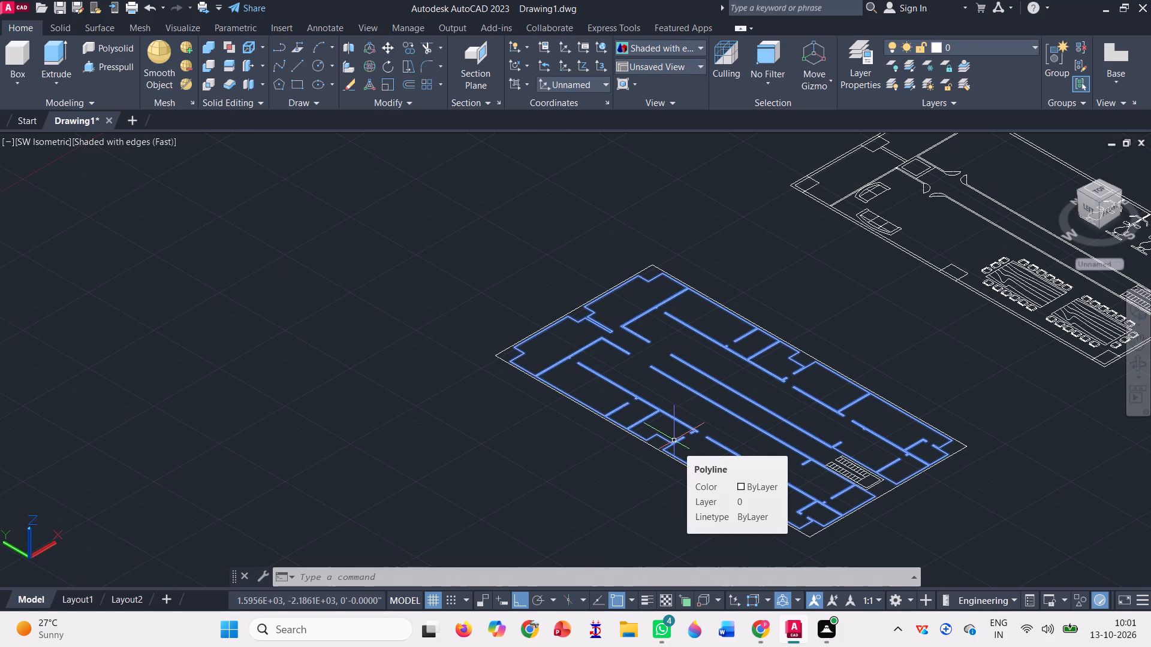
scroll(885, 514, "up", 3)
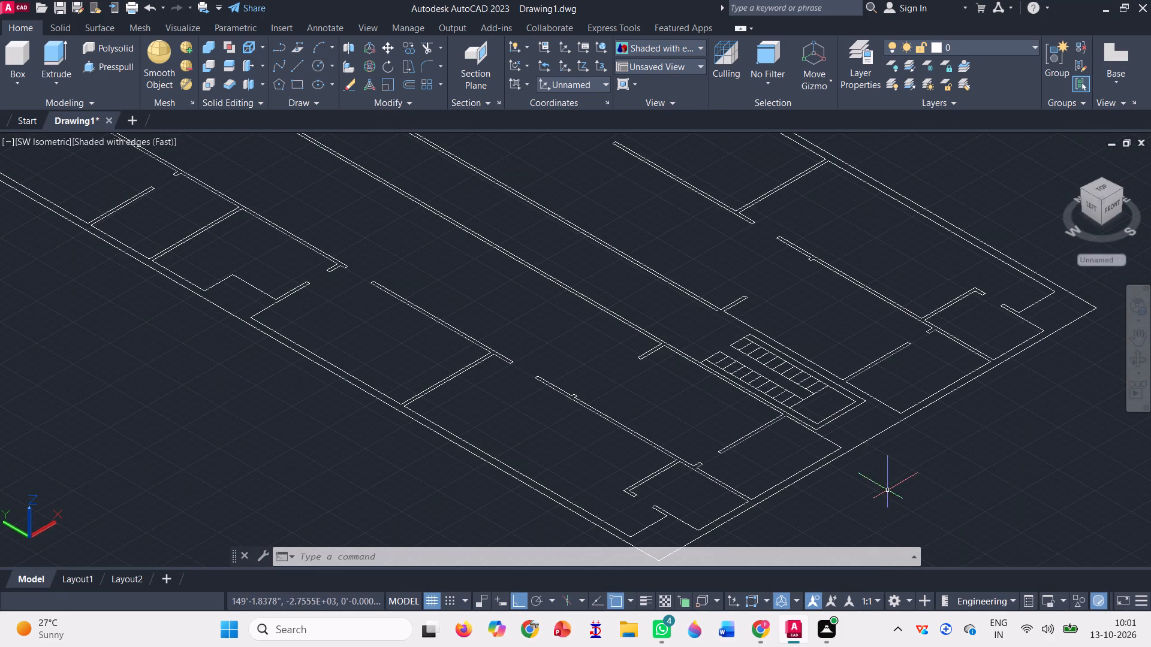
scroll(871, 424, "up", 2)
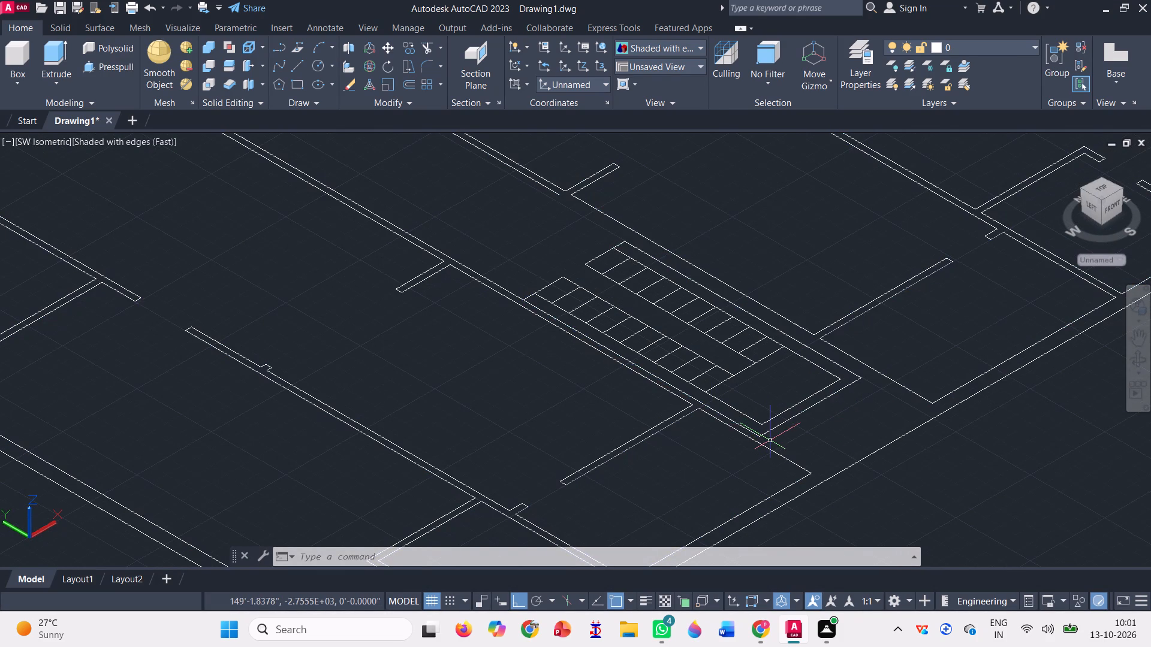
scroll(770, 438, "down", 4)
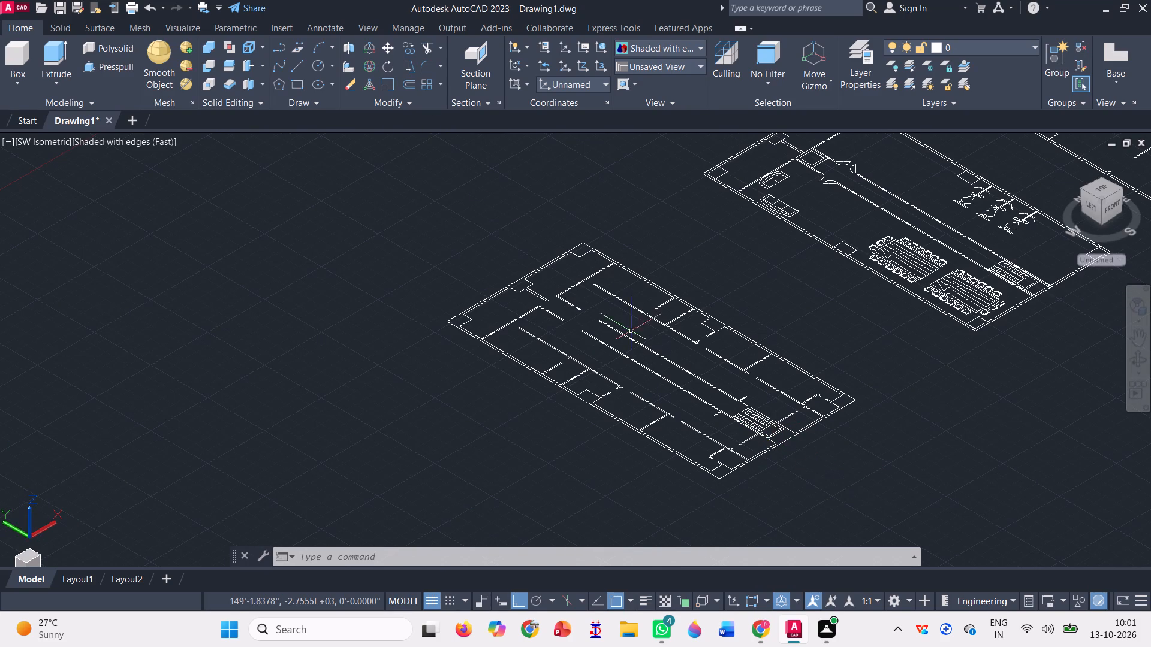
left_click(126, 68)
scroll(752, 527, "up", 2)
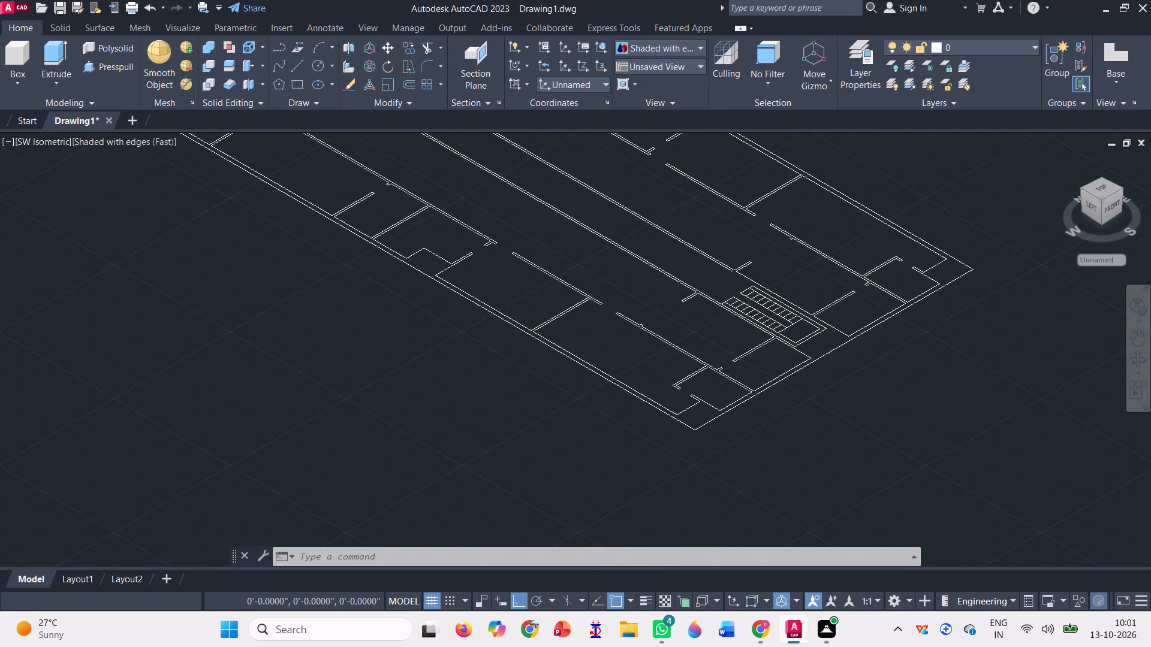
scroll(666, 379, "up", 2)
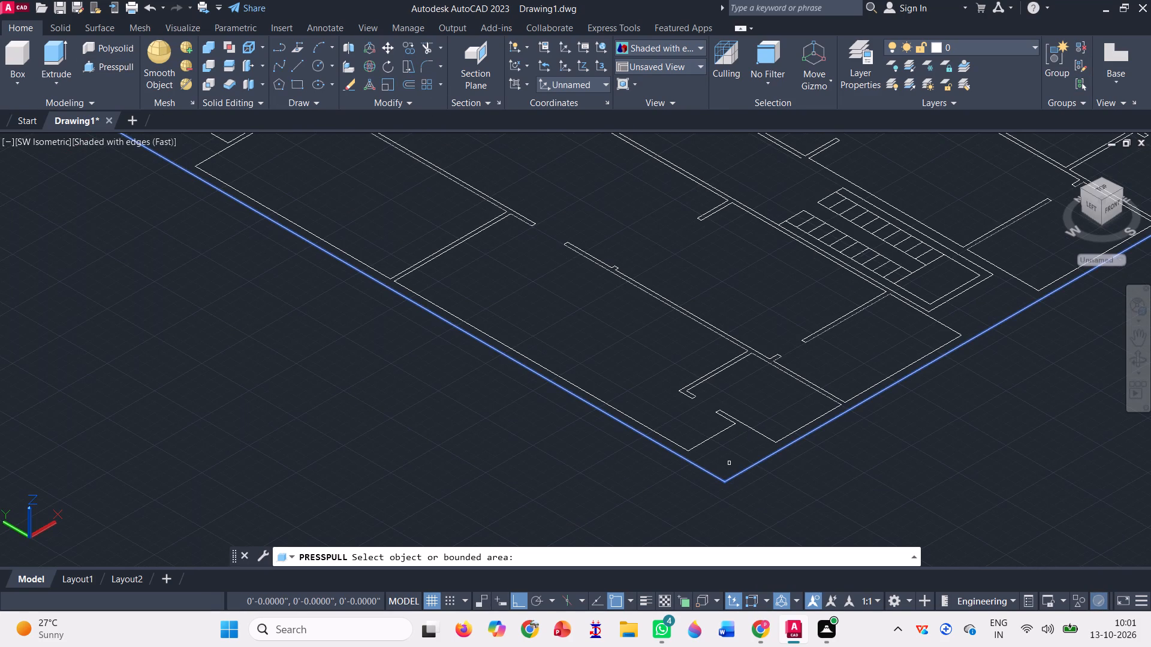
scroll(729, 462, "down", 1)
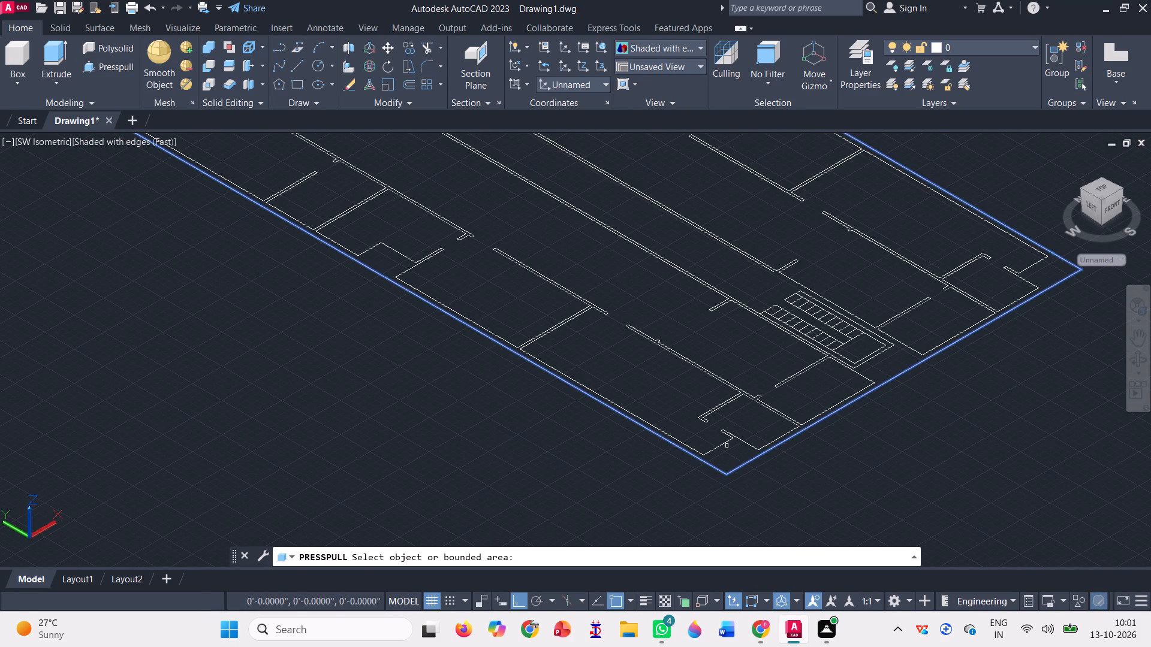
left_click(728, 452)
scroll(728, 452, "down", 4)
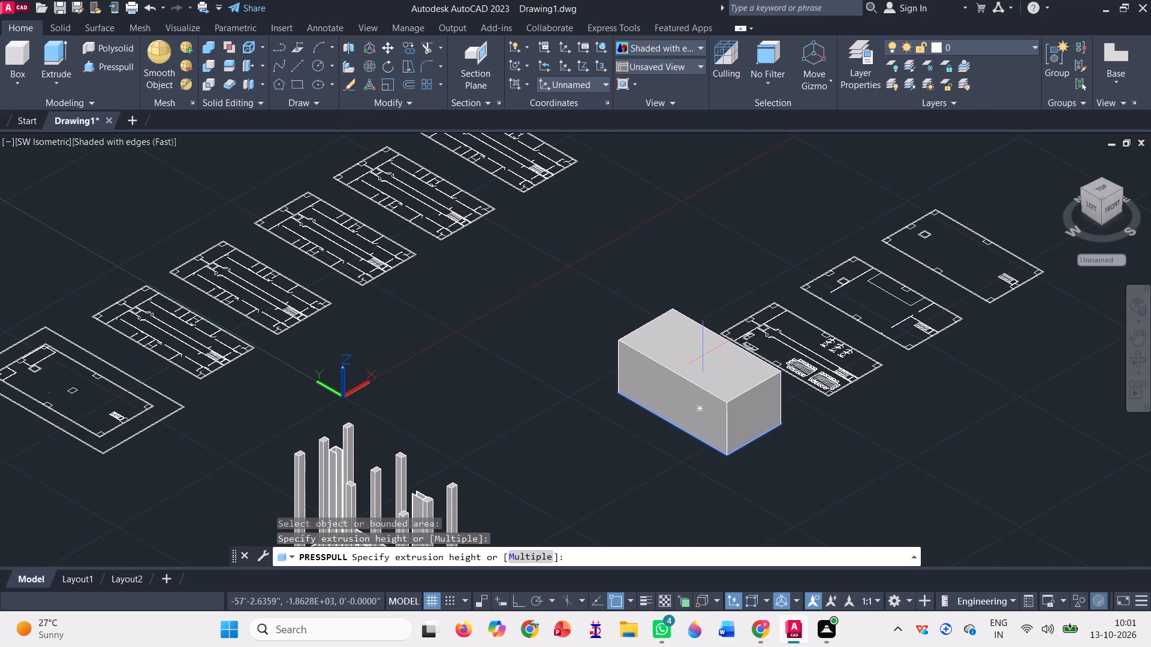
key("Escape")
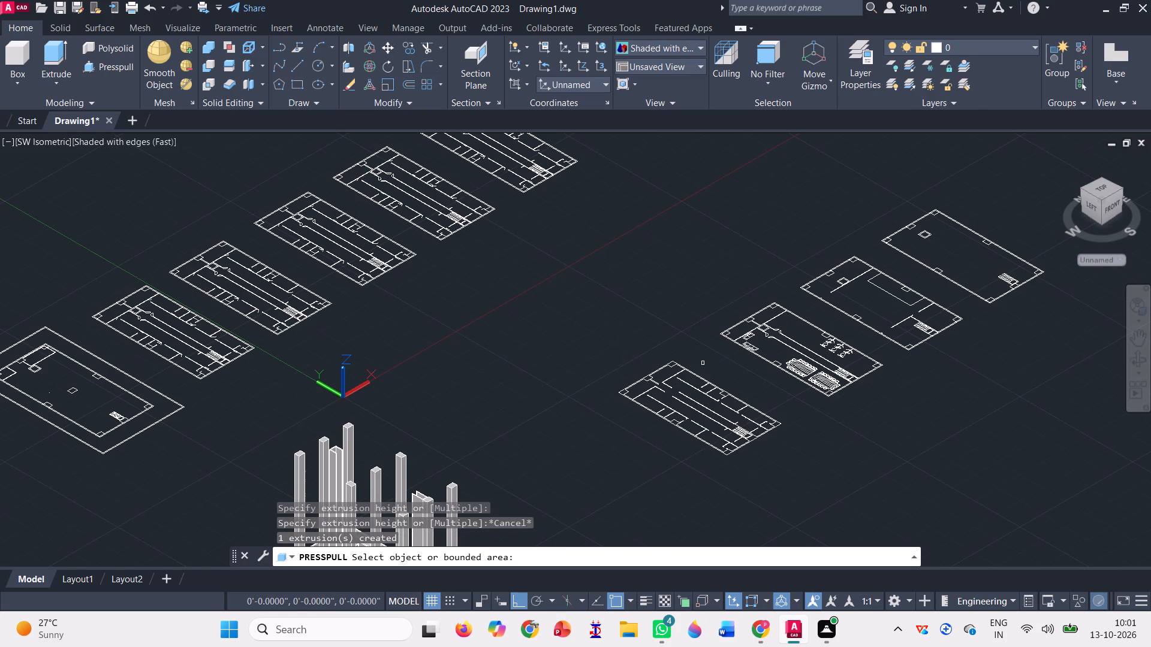
Create a box spanning the cleaned-up plan's outer outline, from its west corner to the diagonally opposite corner, 10' high.
left_click(11, 50)
scroll(733, 412, "up", 3)
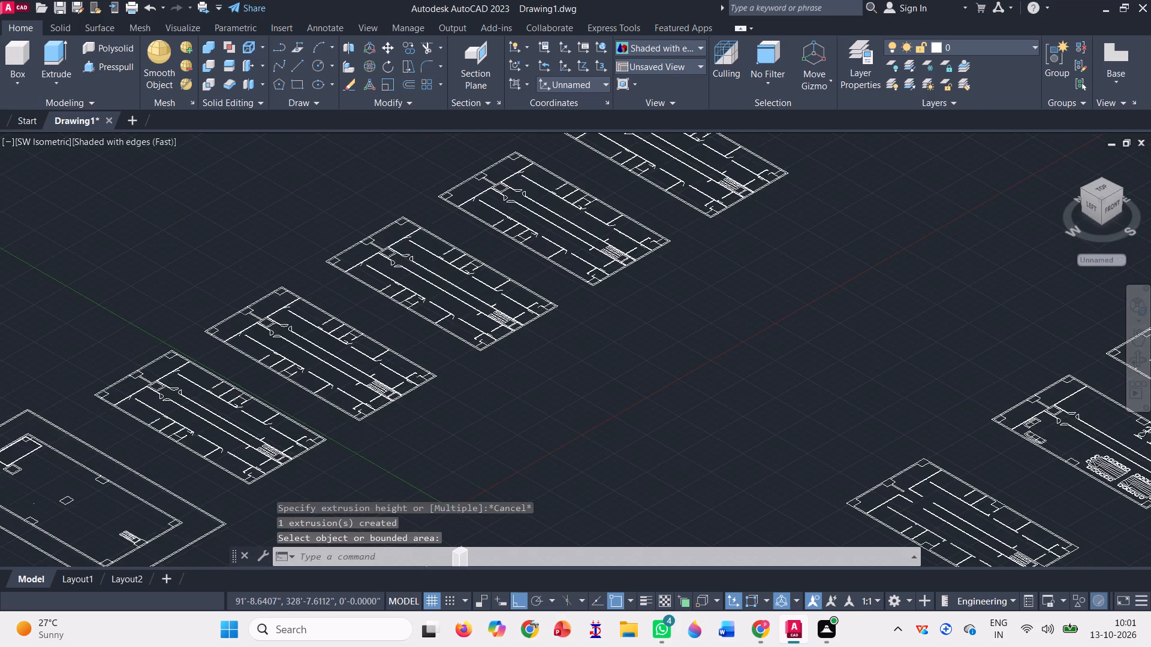
scroll(592, 369, "down", 2)
scroll(835, 479, "up", 3)
scroll(807, 428, "up", 1)
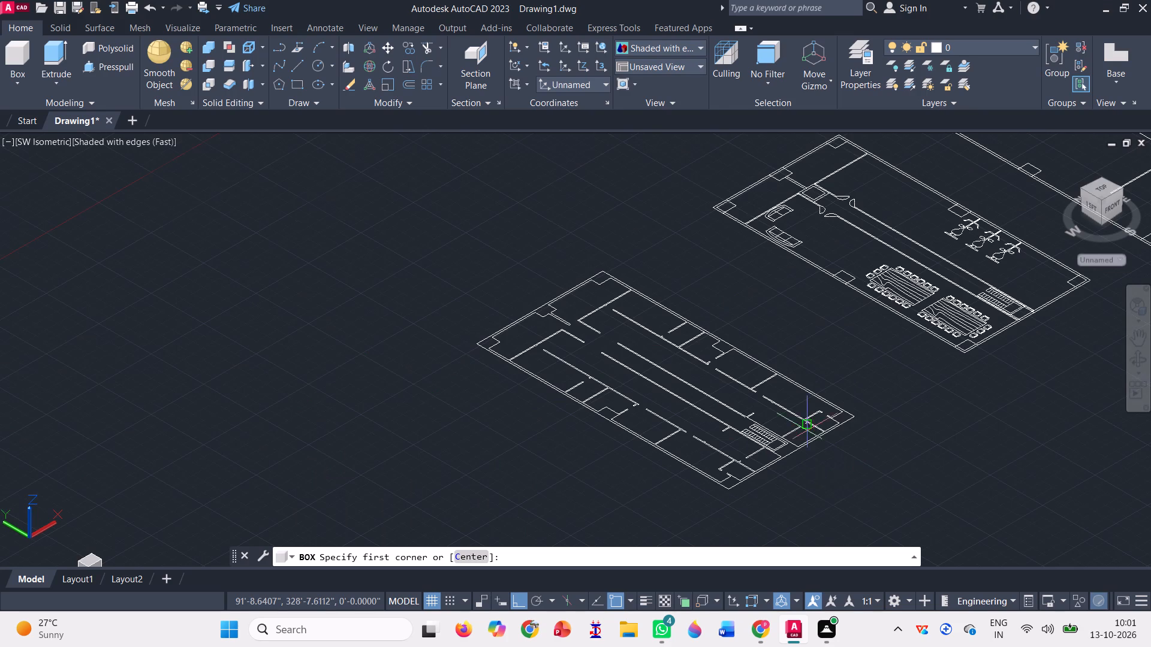
scroll(284, 333, "up", 3)
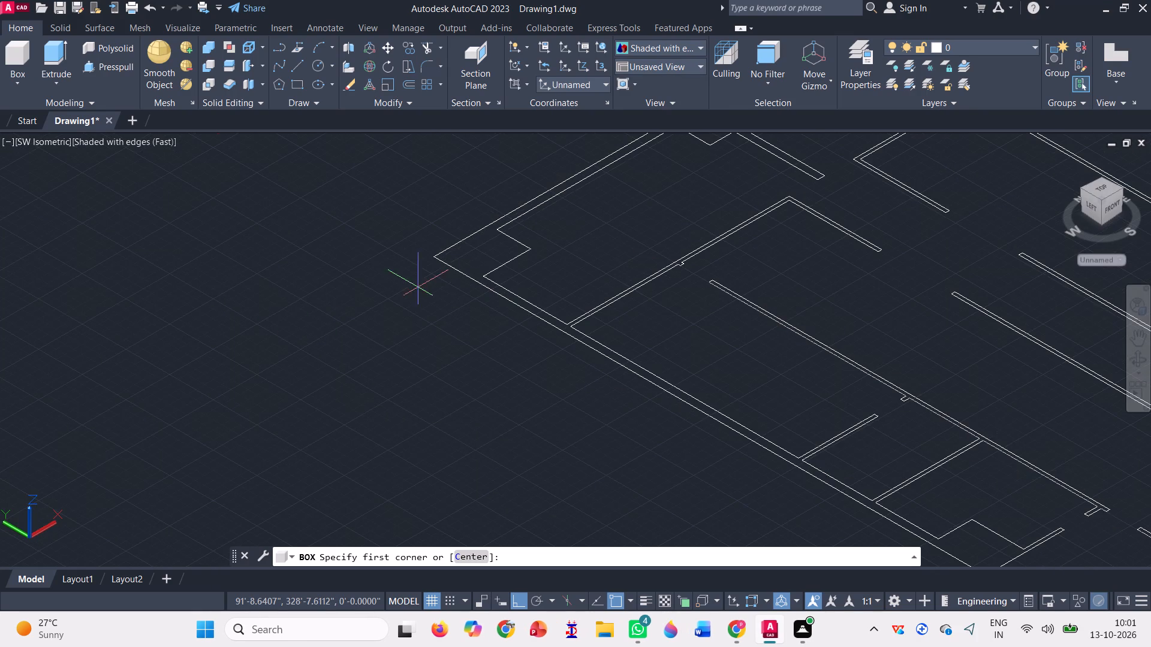
left_click(436, 254)
scroll(242, 292, "down", 2)
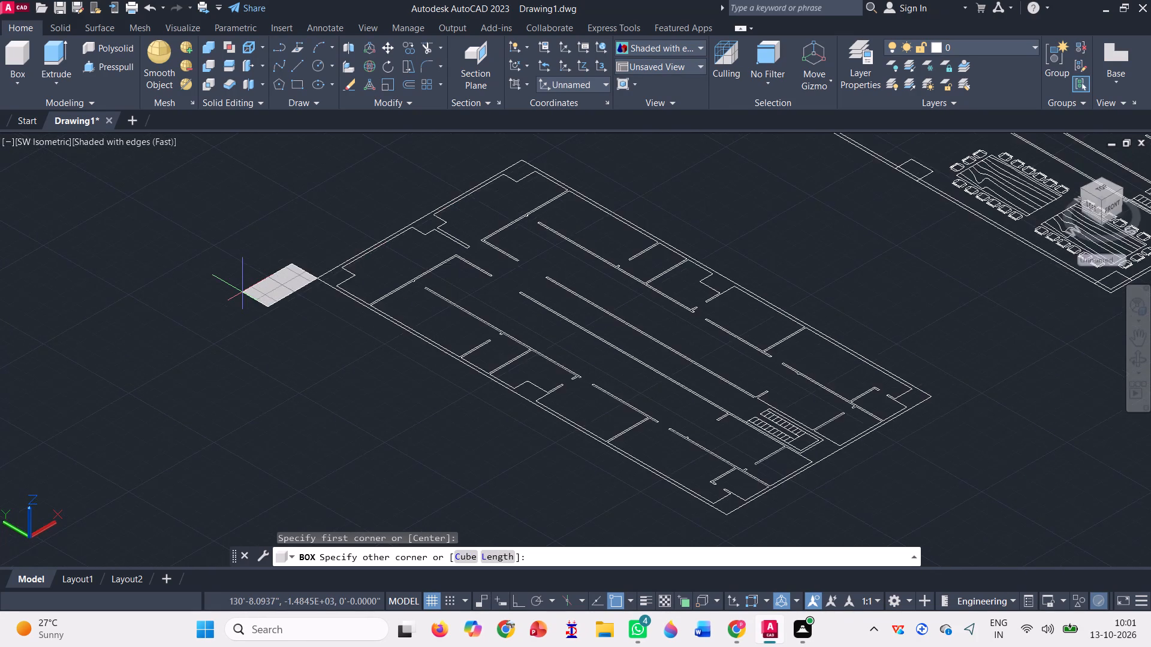
scroll(242, 292, "down", 2)
scroll(491, 326, "up", 3)
scroll(547, 343, "up", 3)
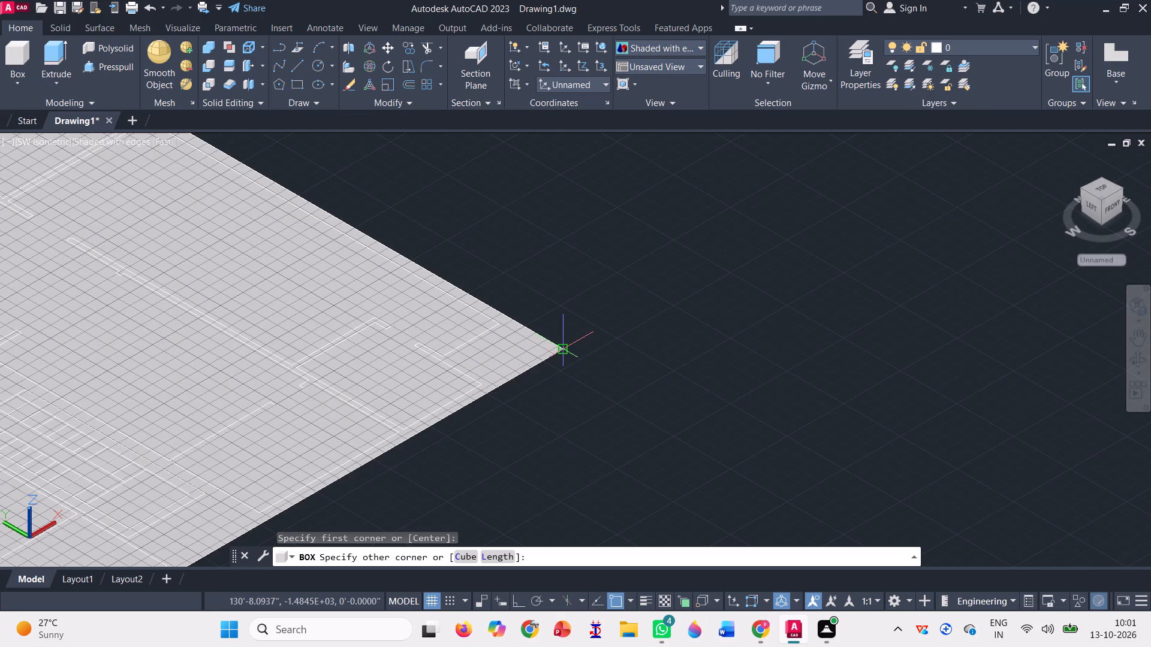
left_click(565, 349)
scroll(743, 397, "down", 5)
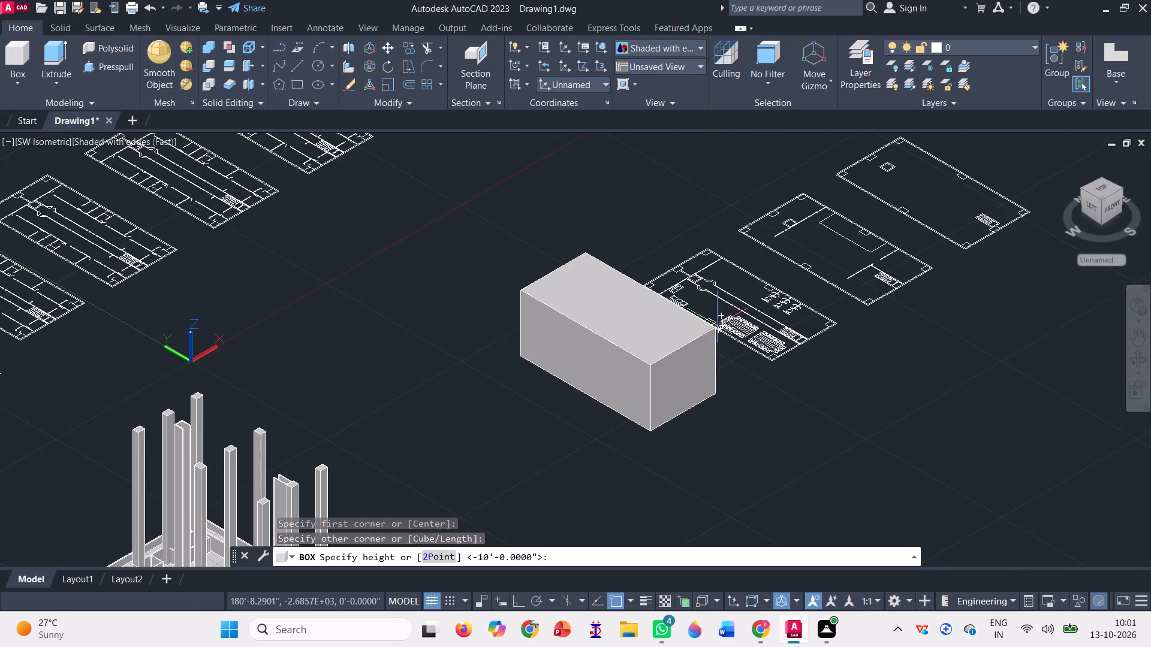
type("10'")
key("Return")
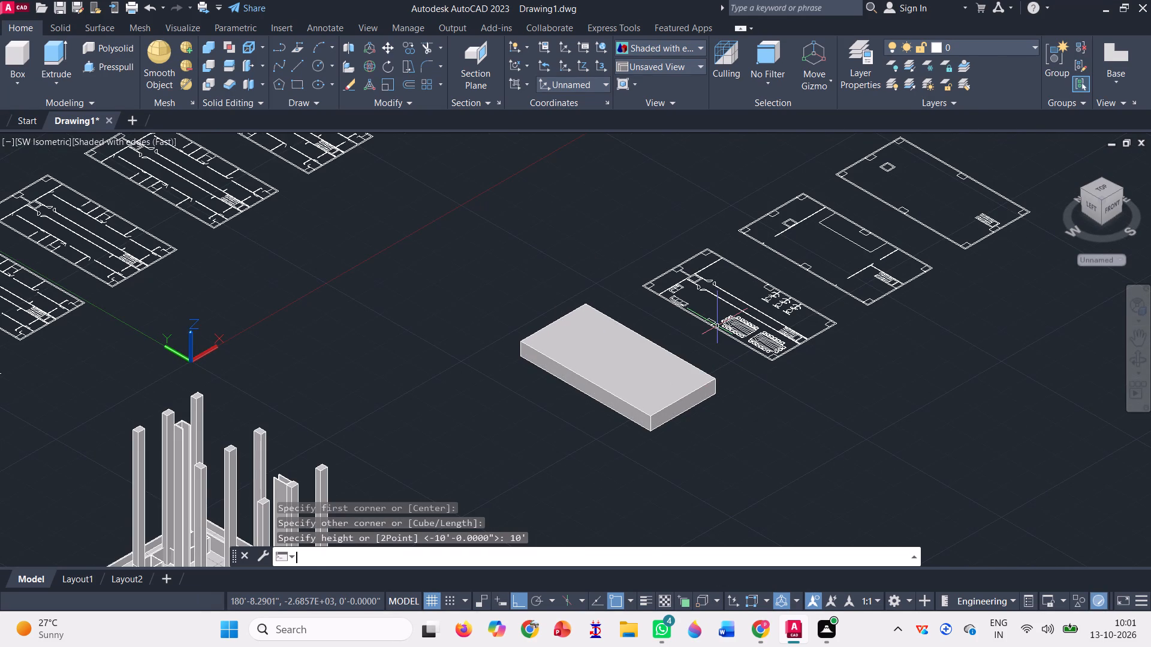
Move the box clear of the plan, about 126'-8" along the 270° direction.
left_click(389, 42)
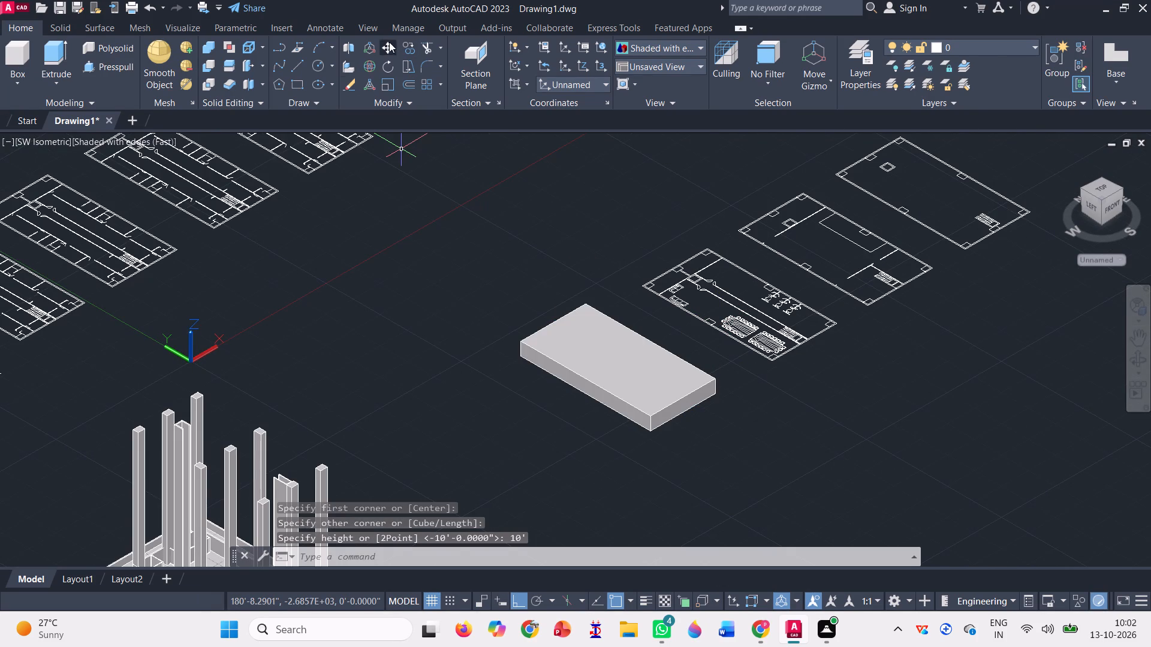
left_click(623, 352)
key("space")
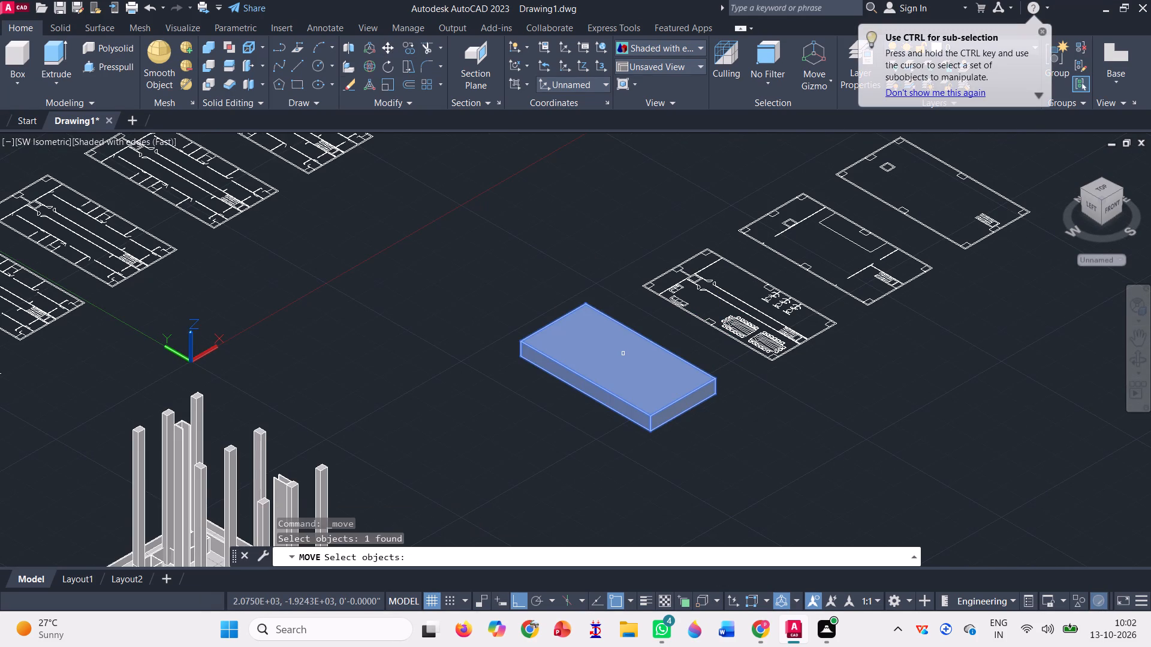
left_click(619, 352)
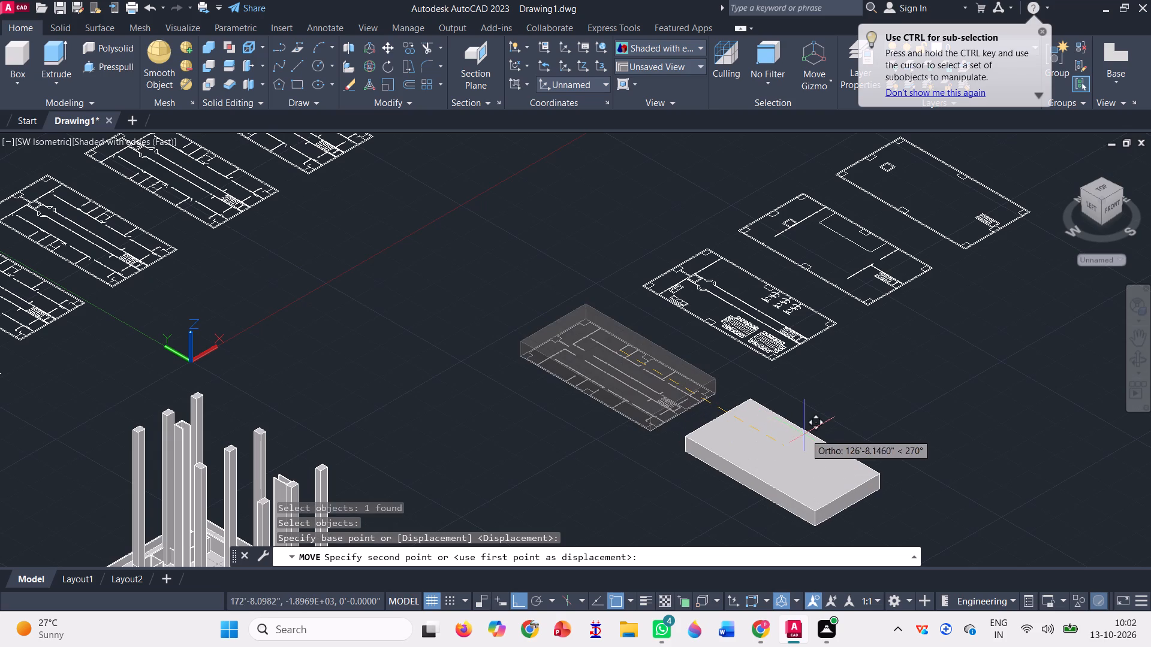
left_click(805, 434)
key("Escape")
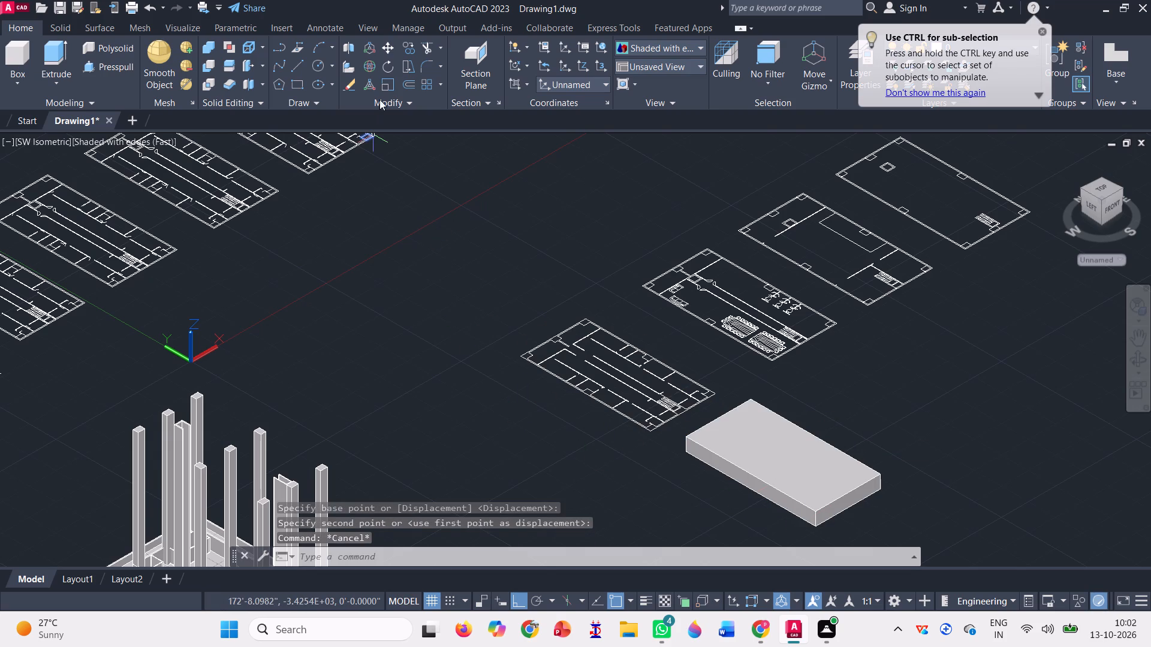
Move the whole cleaned-up plan onto the box's top face, aligning its outer west corner with the box's matching top corner.
left_click(382, 48)
scroll(653, 405, "up", 2)
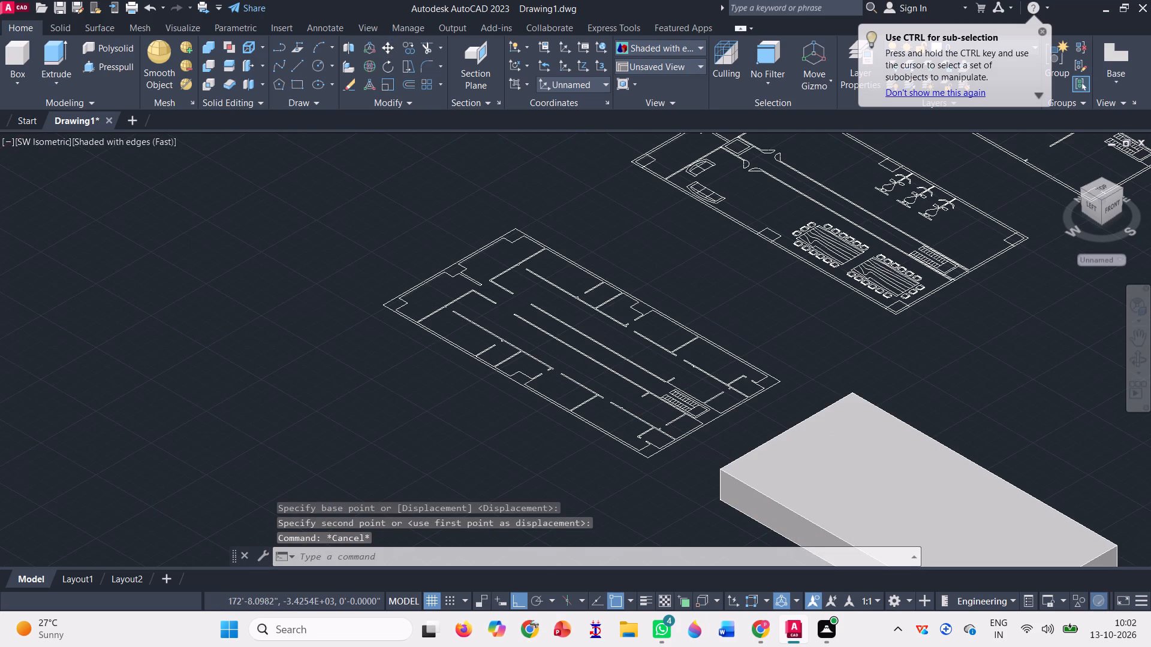
left_click(686, 482)
left_click(366, 228)
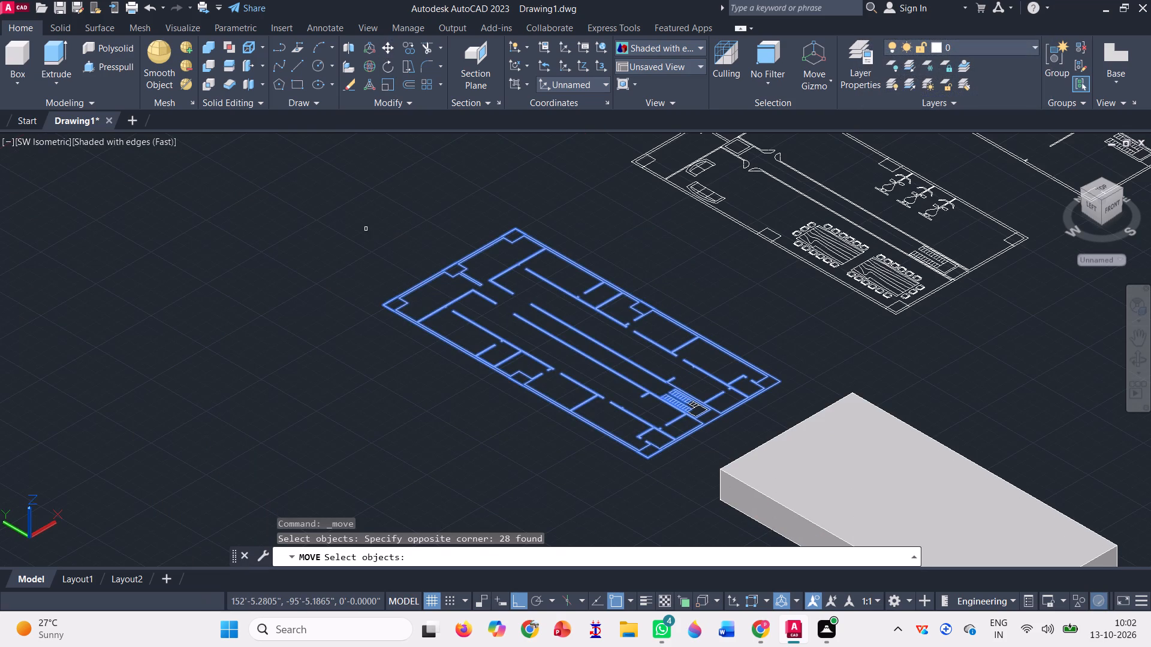
key("space")
scroll(423, 320, "up", 4)
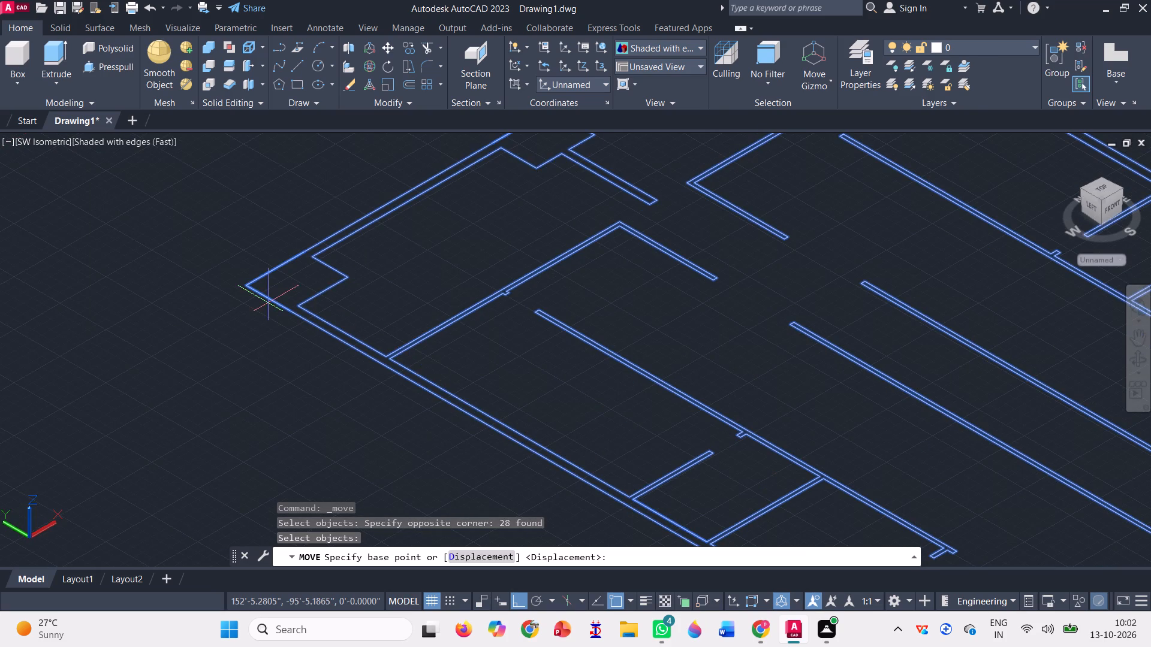
left_click(250, 286)
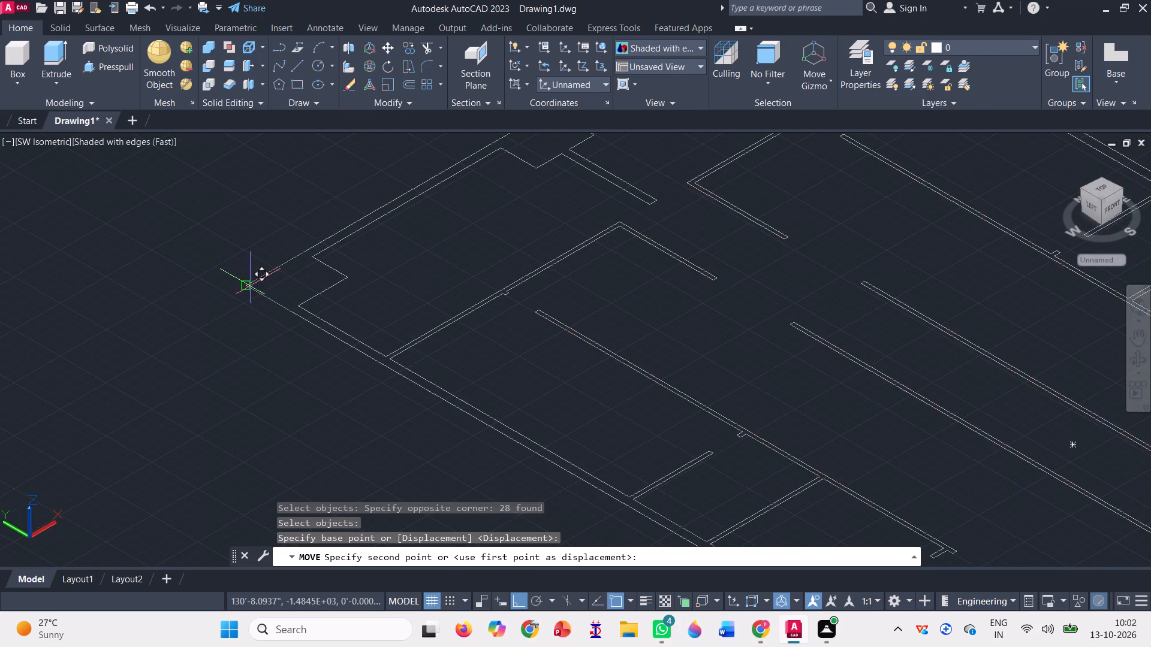
scroll(259, 250, "down", 3)
scroll(309, 238, "down", 2)
scroll(513, 356, "up", 3)
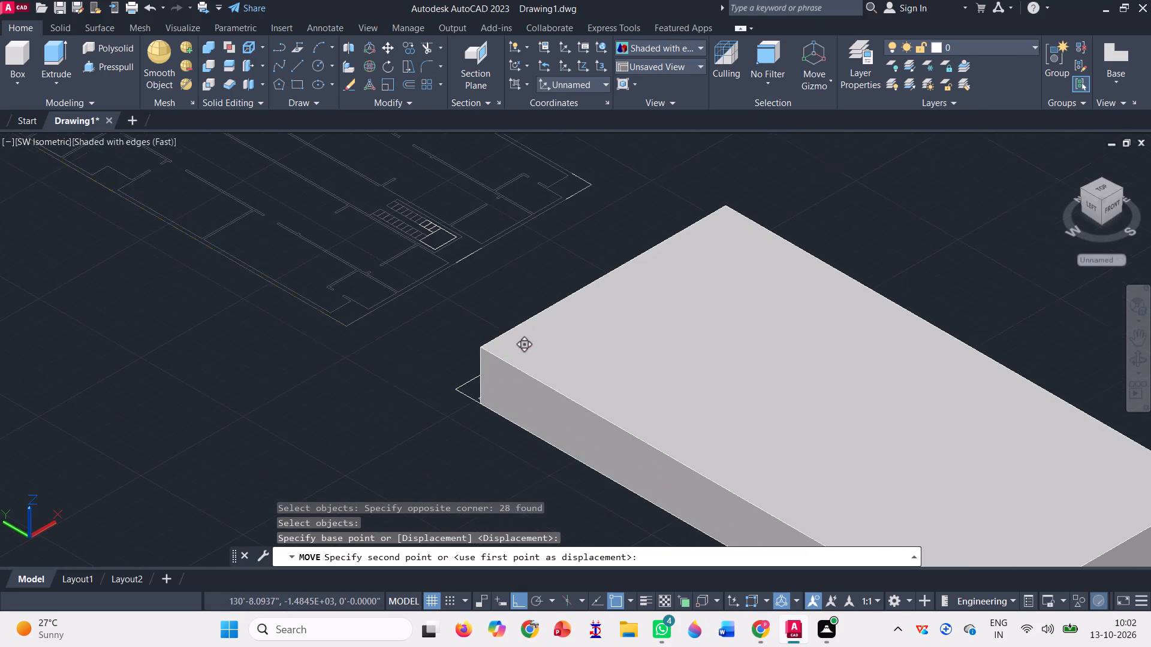
scroll(511, 356, "up", 3)
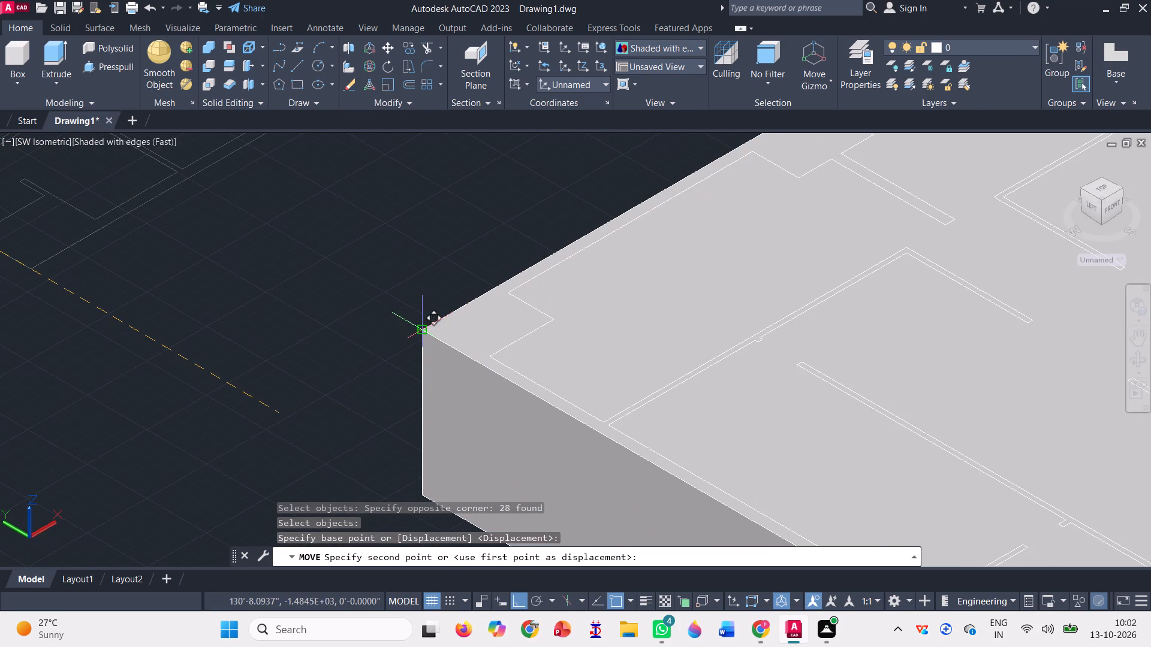
left_click(421, 328)
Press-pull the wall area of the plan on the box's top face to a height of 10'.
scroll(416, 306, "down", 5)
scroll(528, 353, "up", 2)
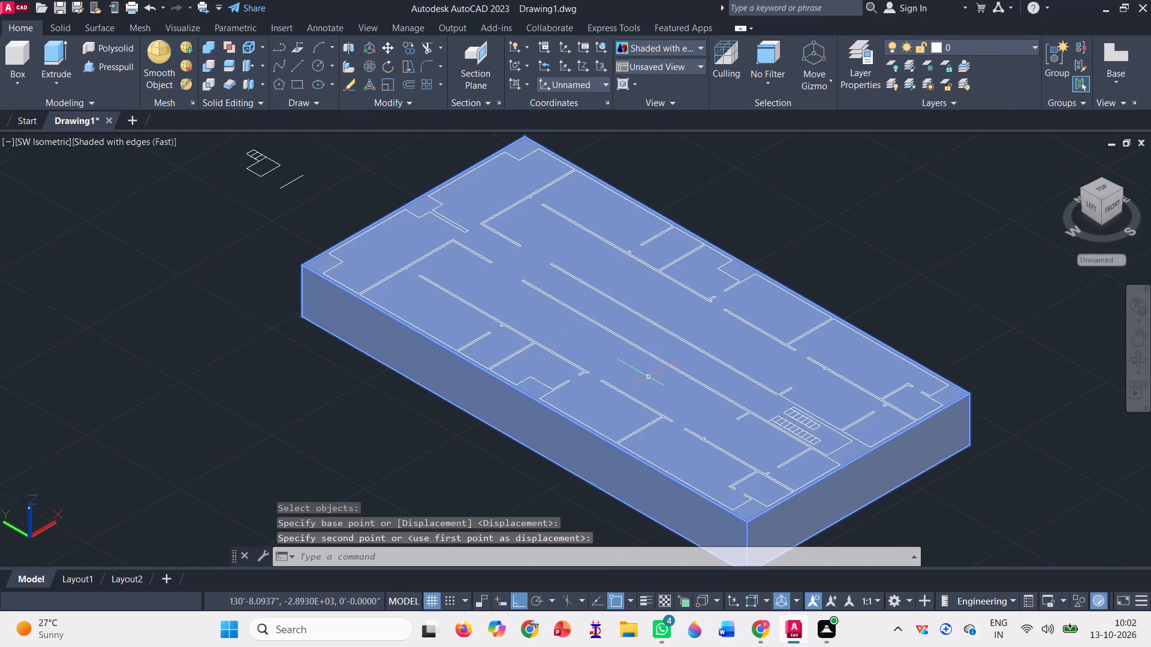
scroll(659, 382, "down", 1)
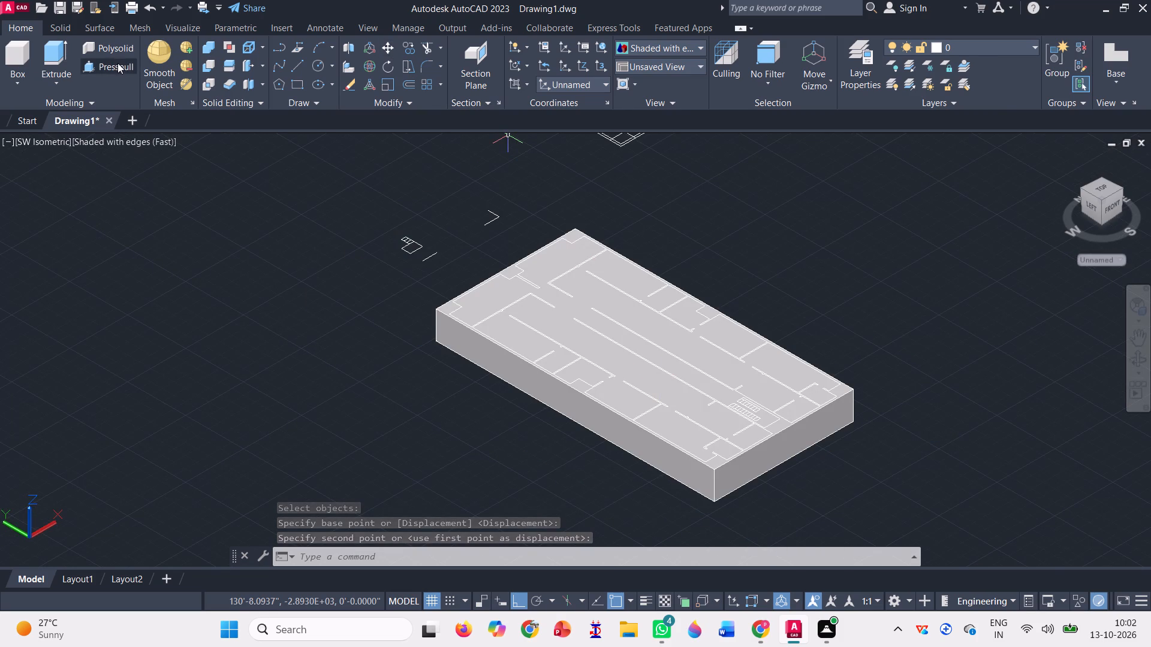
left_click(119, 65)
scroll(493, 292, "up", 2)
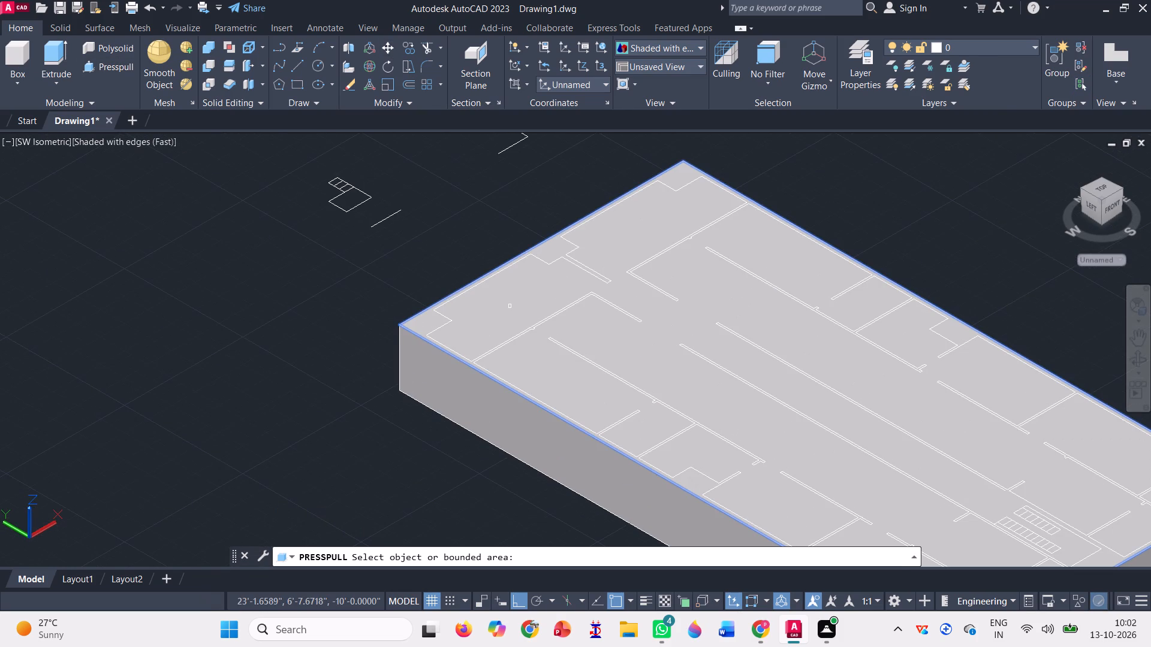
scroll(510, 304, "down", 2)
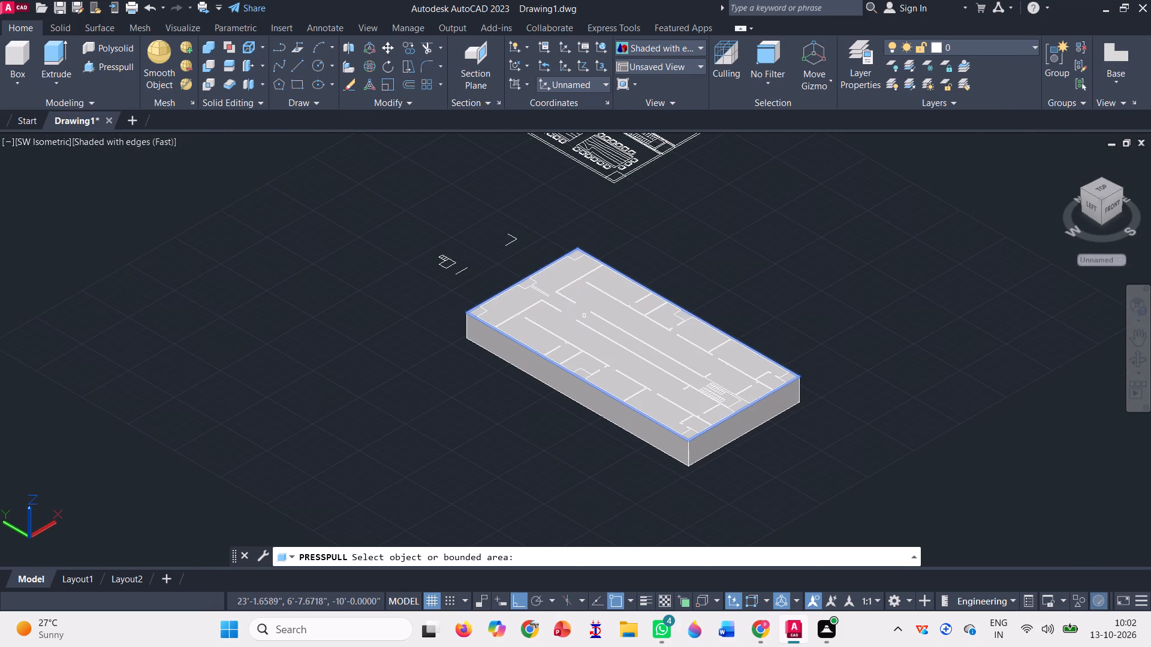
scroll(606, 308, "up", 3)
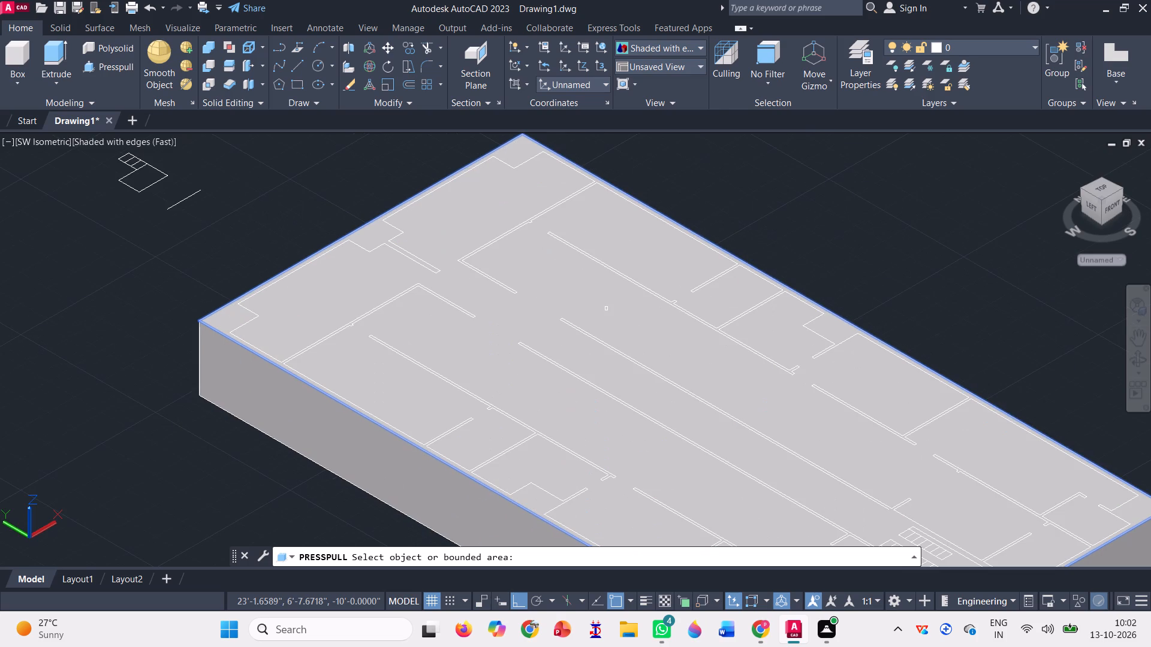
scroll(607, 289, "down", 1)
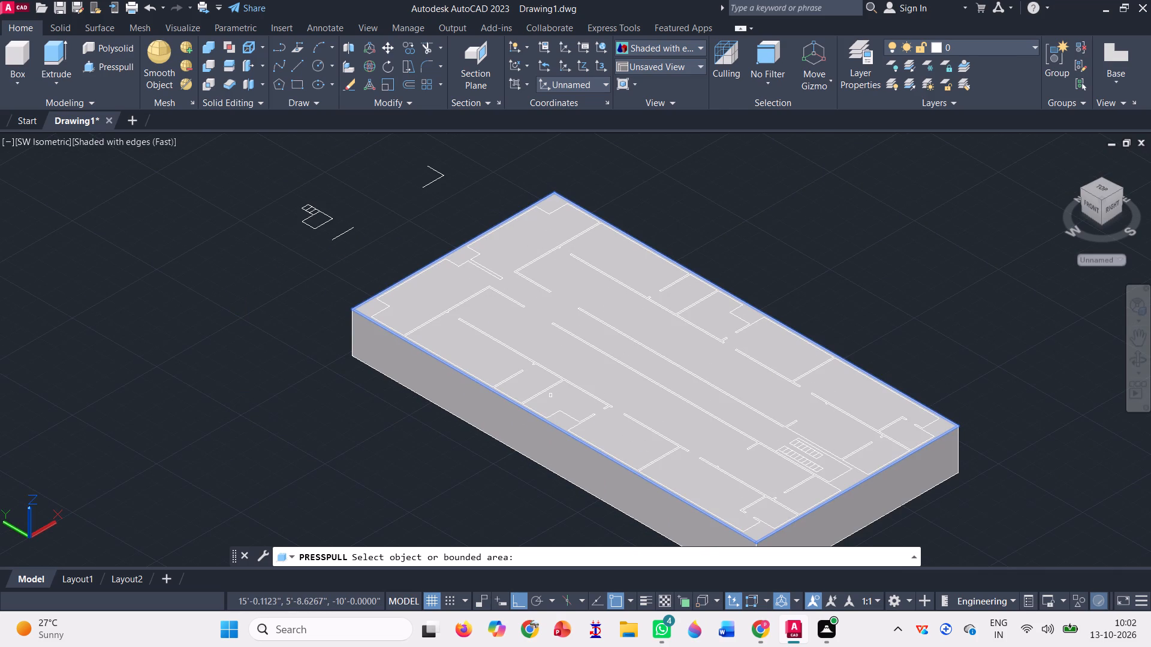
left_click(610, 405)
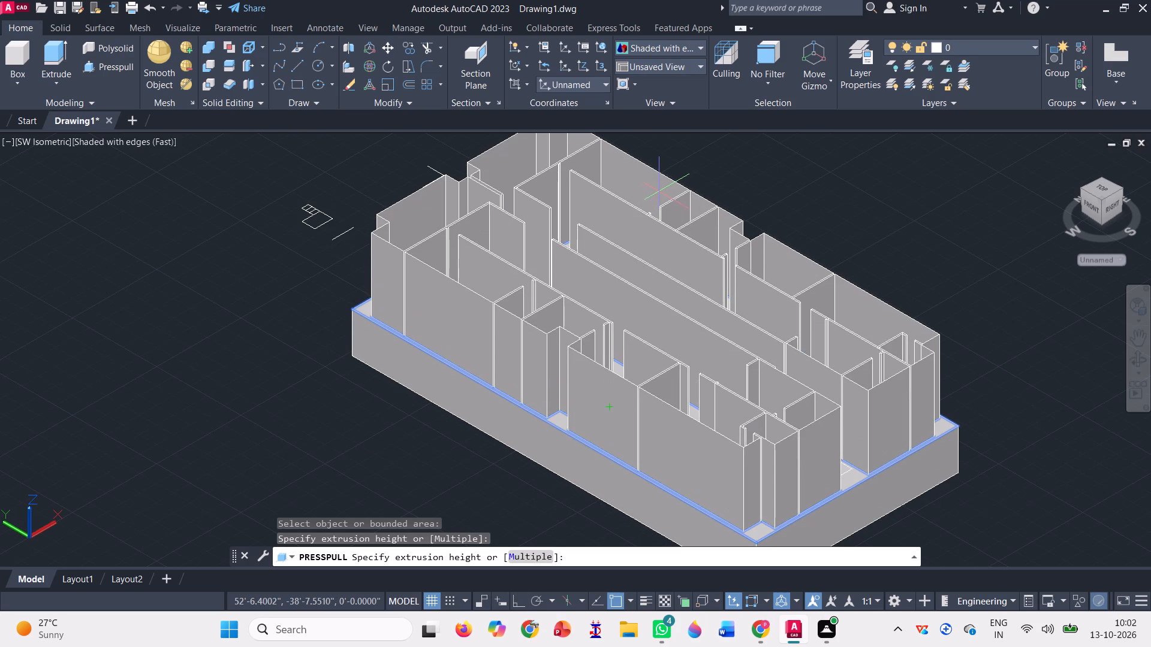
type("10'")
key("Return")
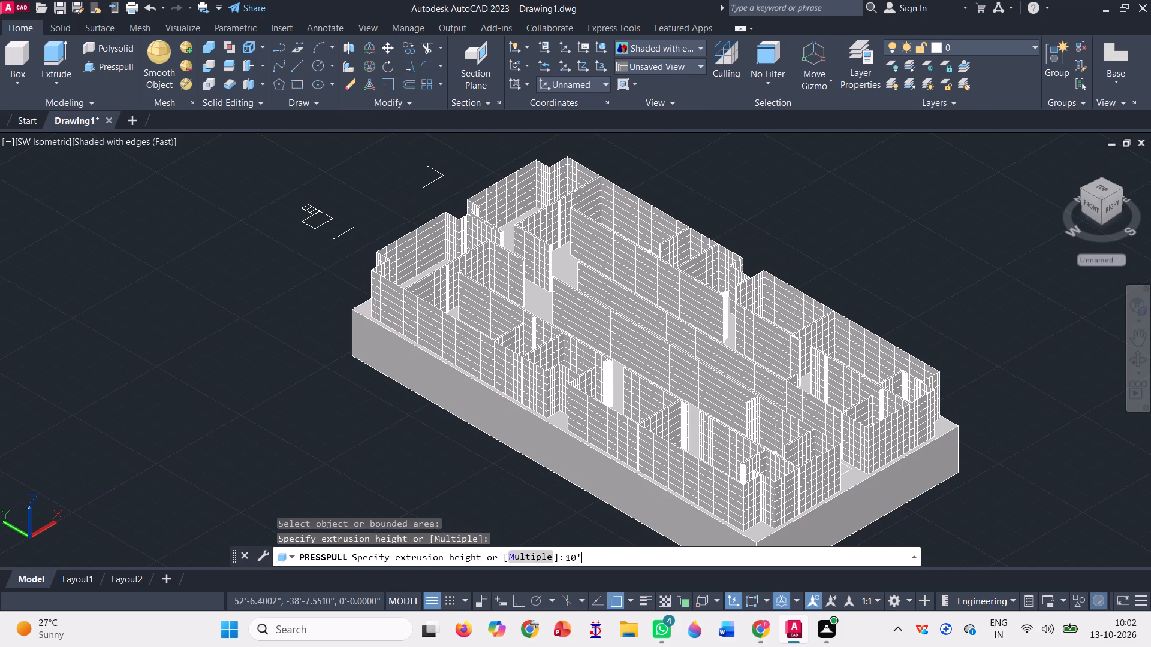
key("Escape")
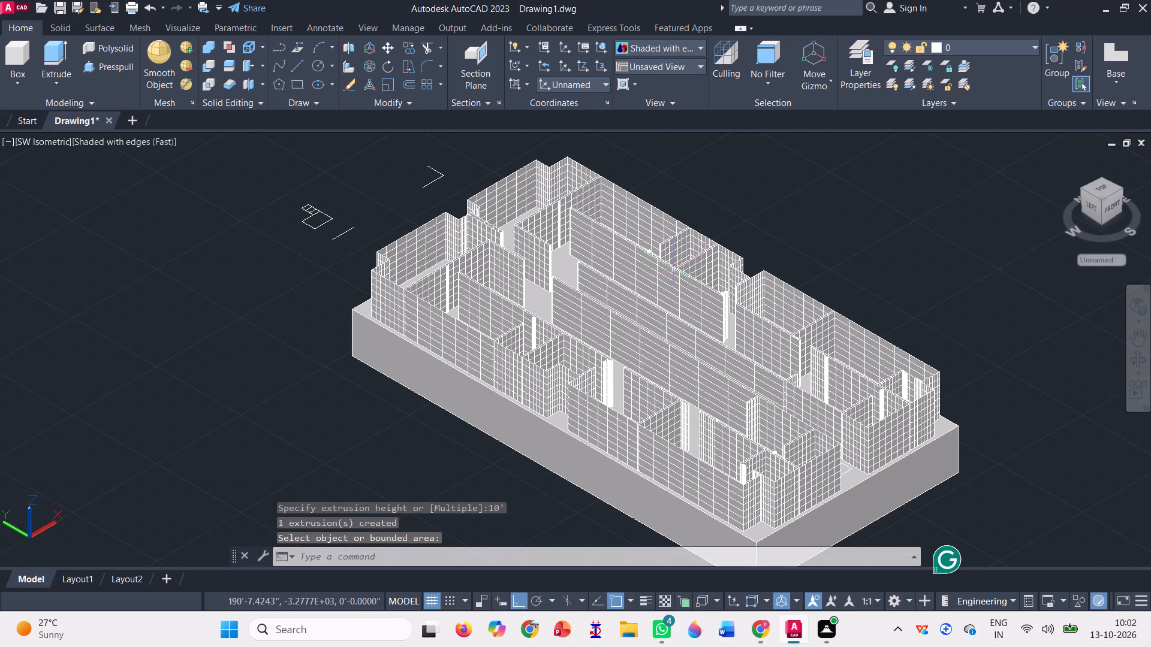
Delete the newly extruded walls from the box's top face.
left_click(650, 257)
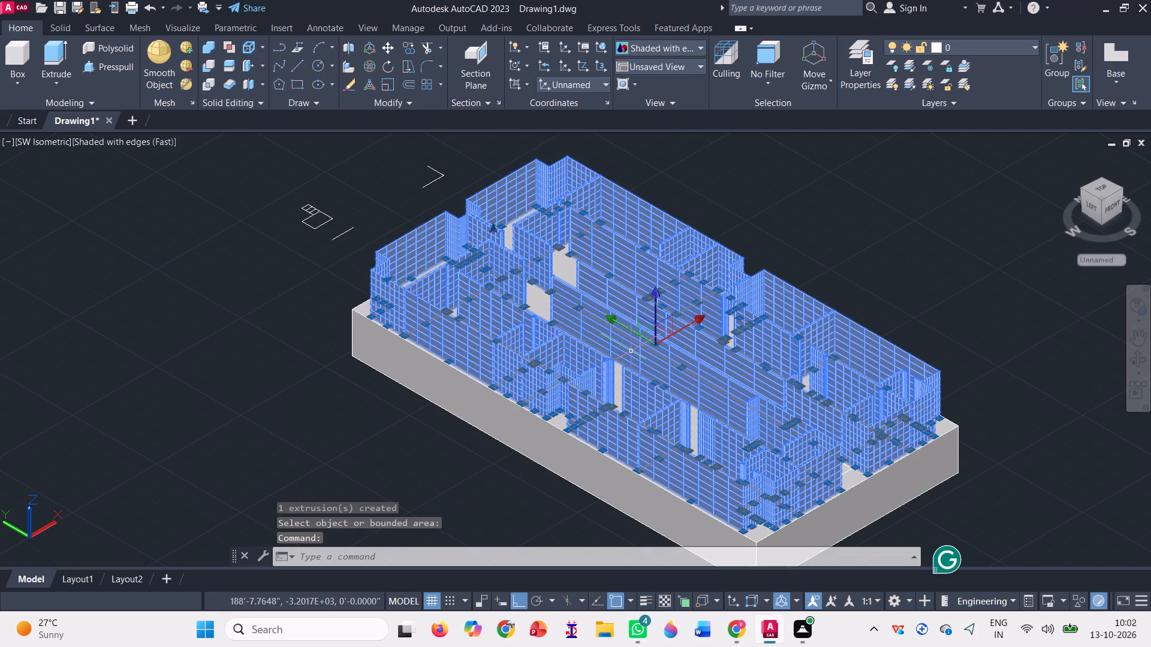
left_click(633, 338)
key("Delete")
Draw a straight line about 21' along 270° from the corridor wall's corner beside the stairs to the plan's outer edge.
scroll(633, 338, "down", 2)
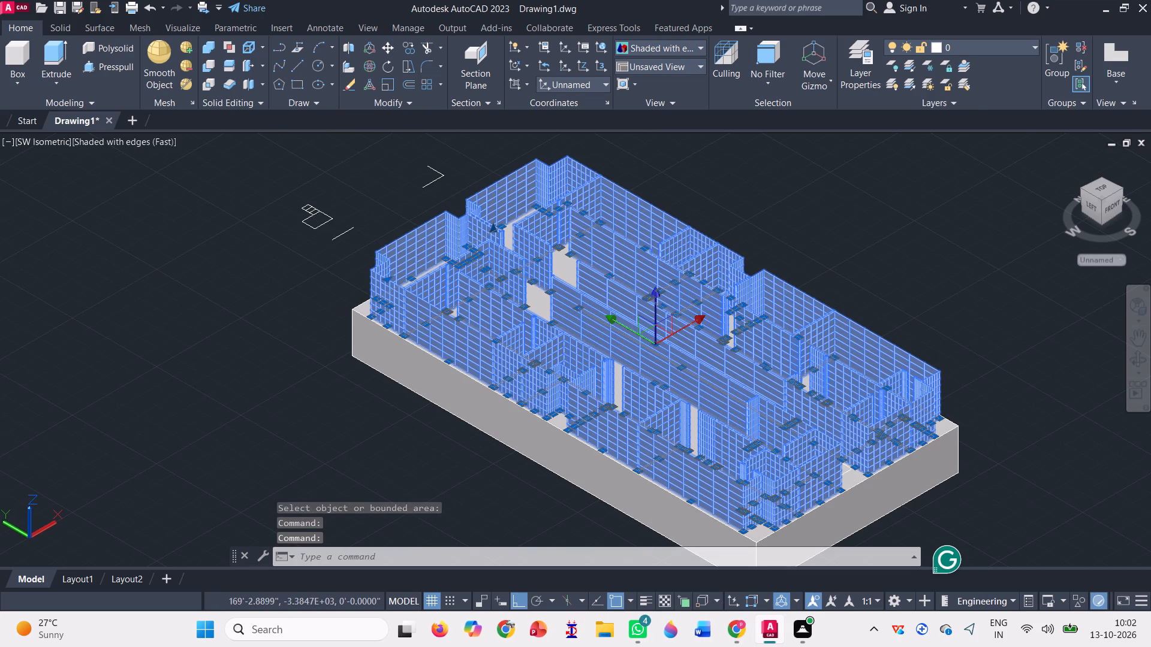
scroll(763, 382, "up", 3)
scroll(635, 392, "down", 2)
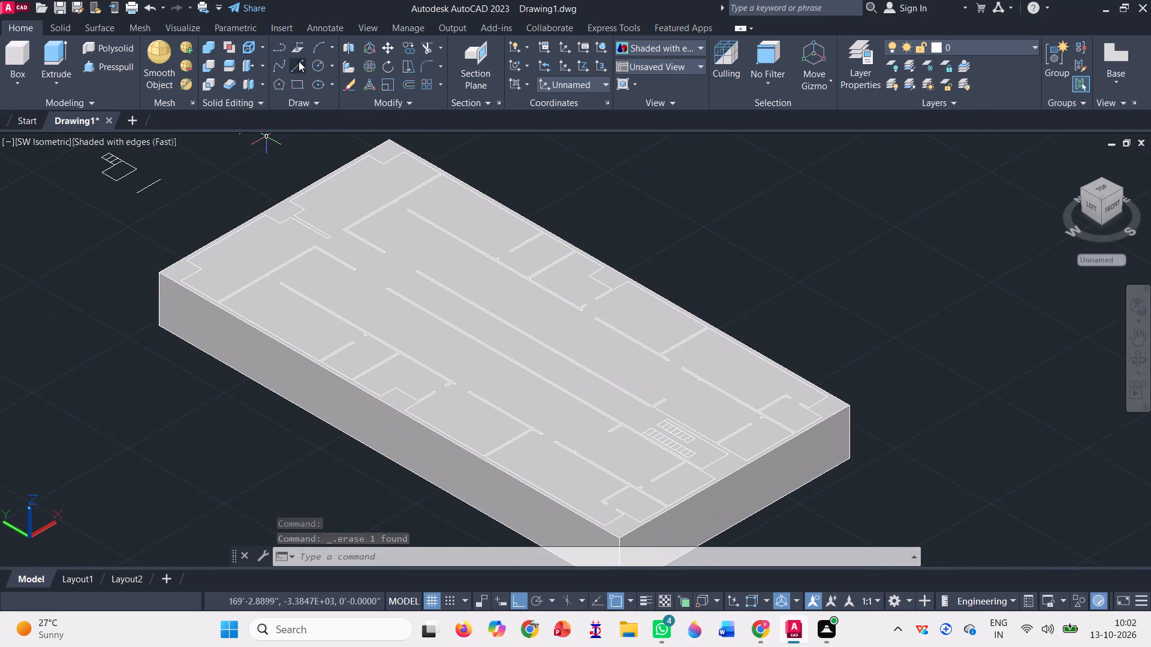
left_click(299, 60)
scroll(764, 479, "up", 3)
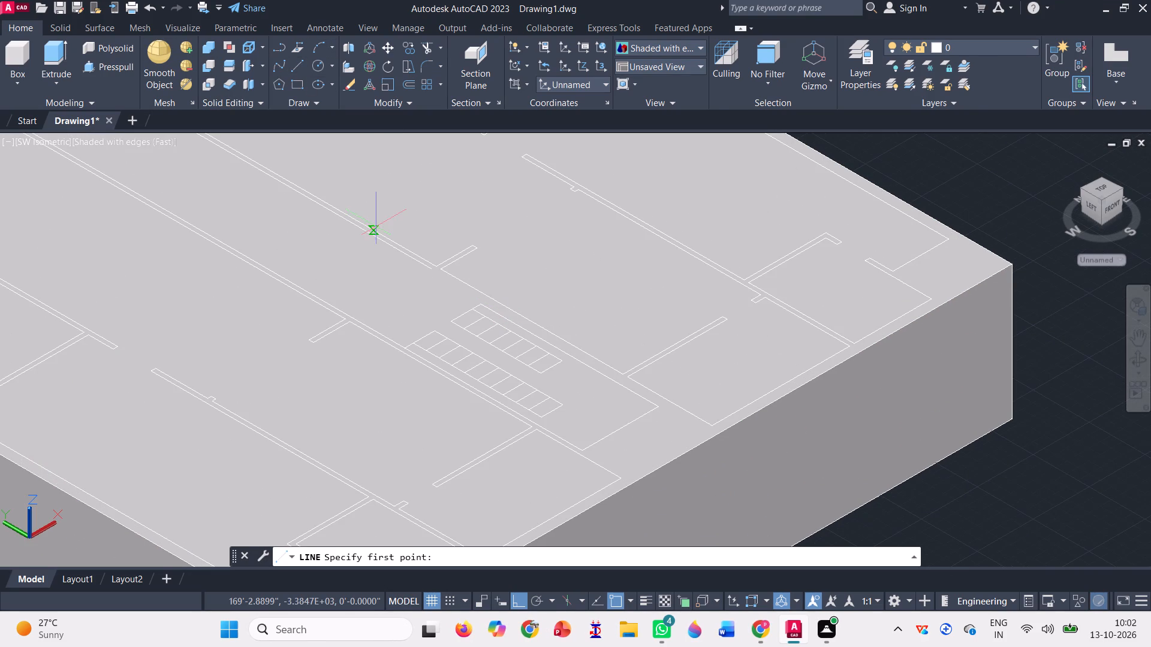
scroll(426, 264, "up", 1)
left_click(430, 266)
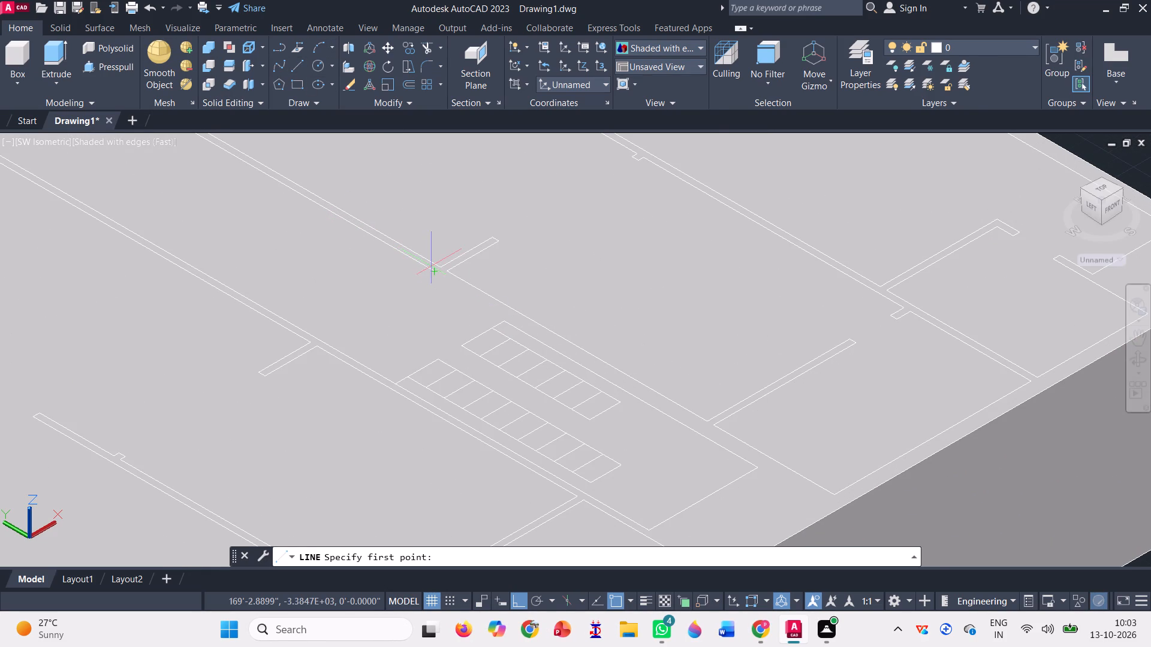
scroll(436, 249, "down", 1)
scroll(656, 418, "up", 3)
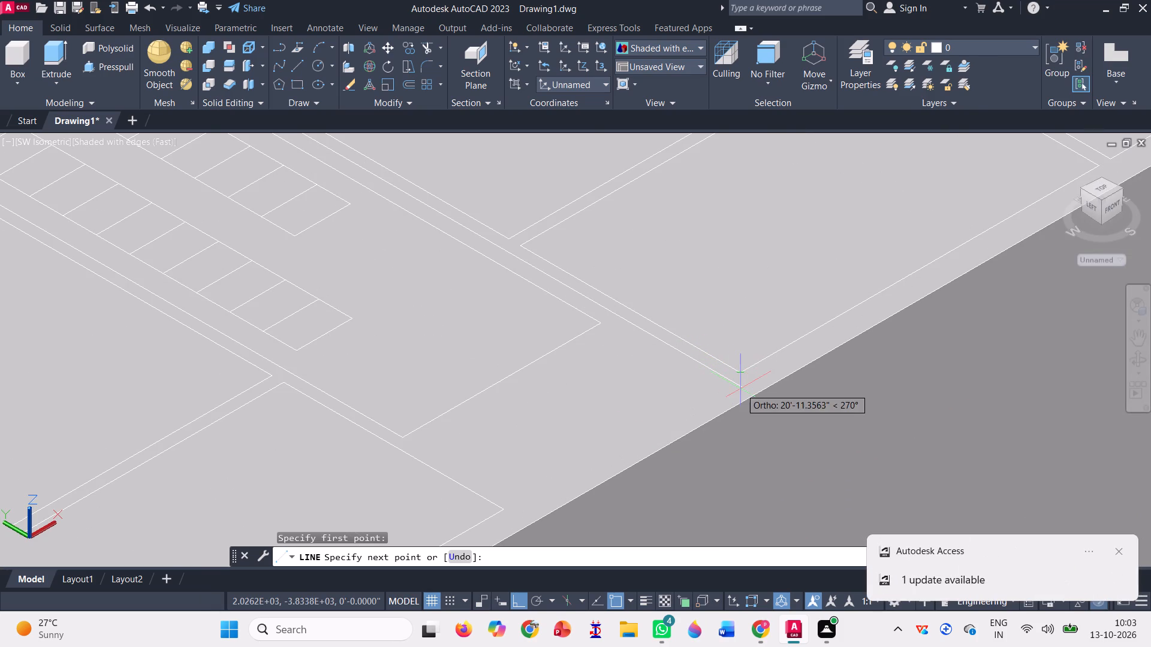
left_click(753, 400)
scroll(795, 360, "down", 3)
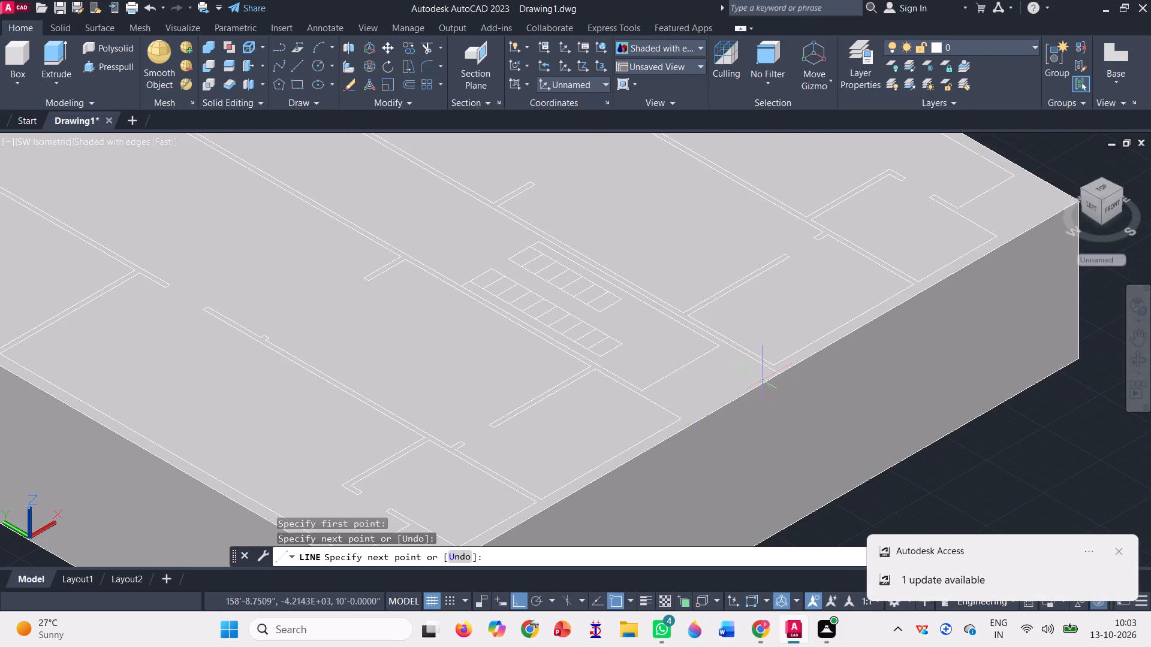
key("space")
Delete the leftover stray linework lying beside the box, including the small stair outline and loose line pieces.
scroll(635, 348, "down", 1)
scroll(694, 391, "down", 1)
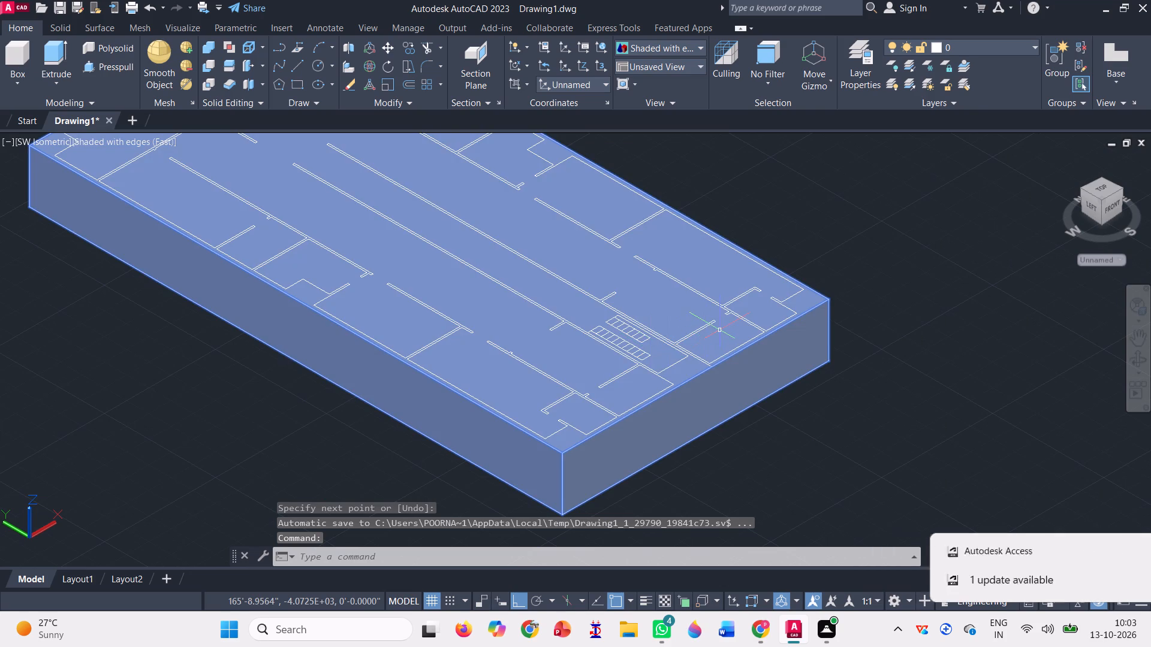
scroll(811, 406, "down", 1)
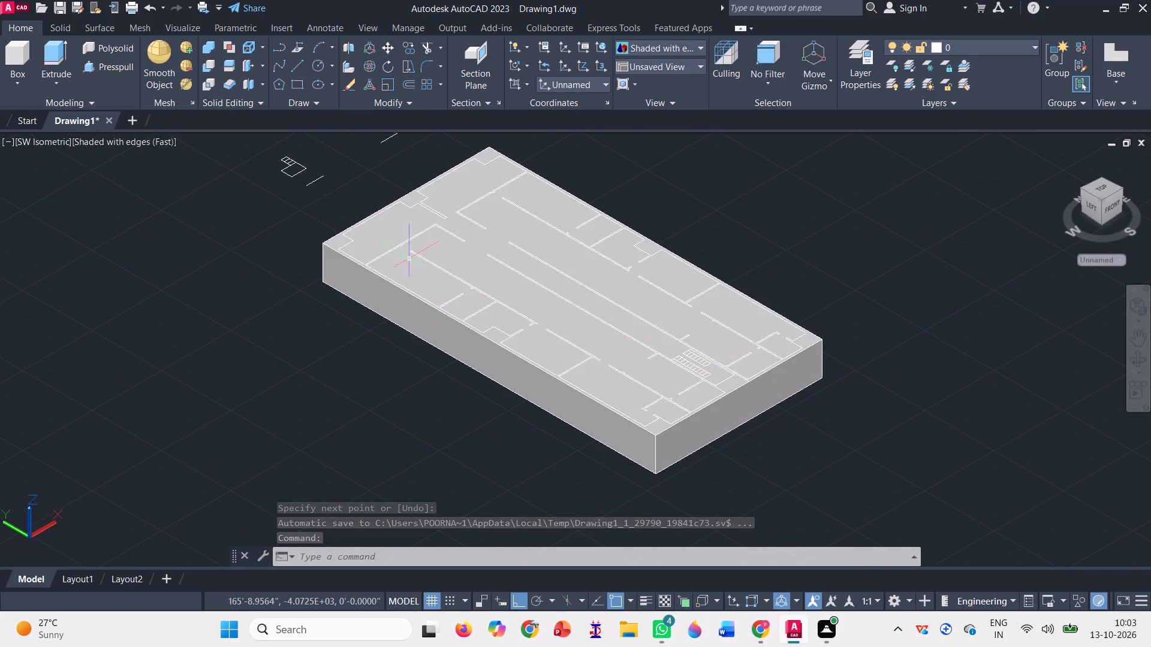
scroll(455, 312, "down", 2)
scroll(388, 224, "up", 3)
left_click(573, 291)
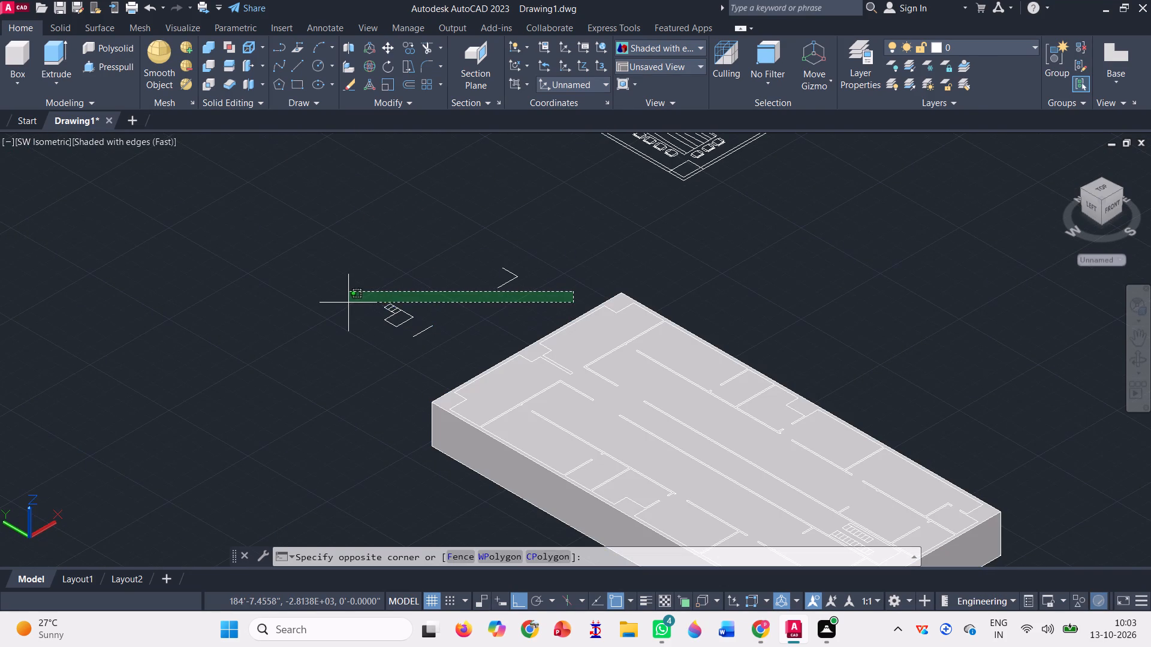
left_click(339, 282)
left_click(461, 332)
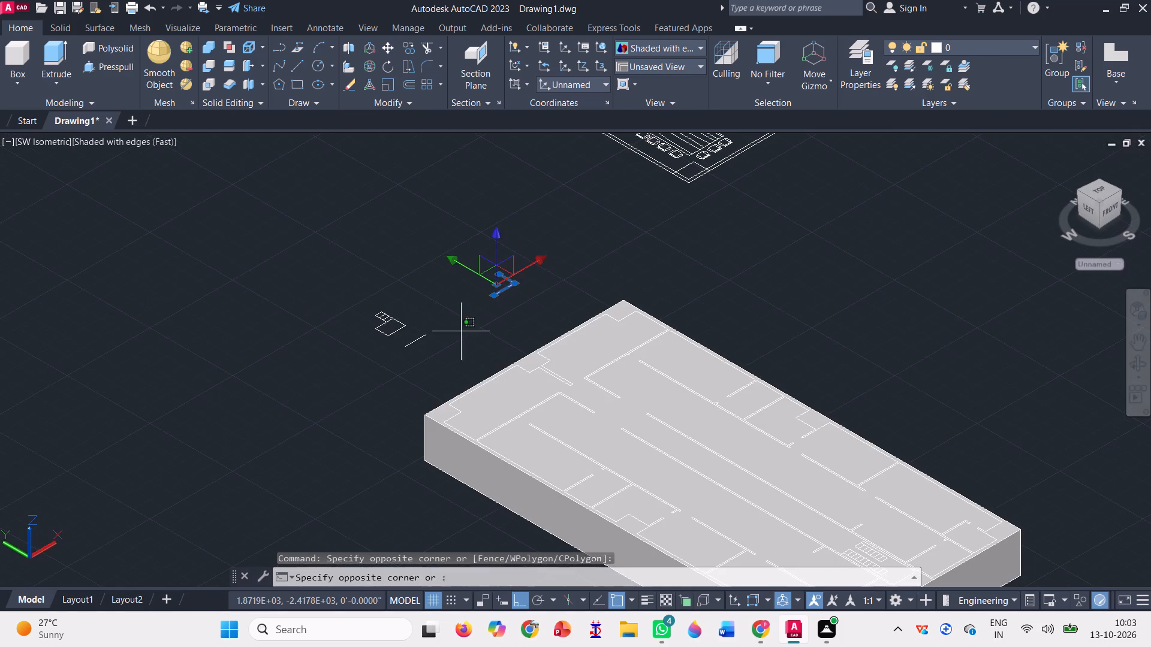
left_click(278, 283)
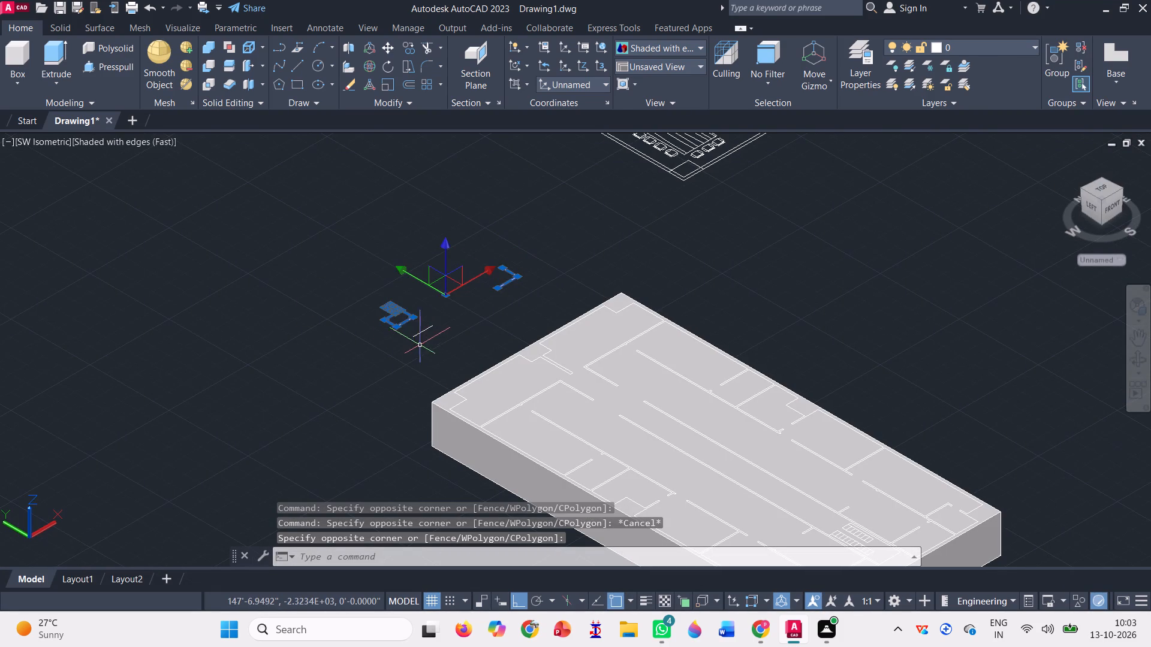
left_click(425, 346)
left_click(330, 289)
key("Delete")
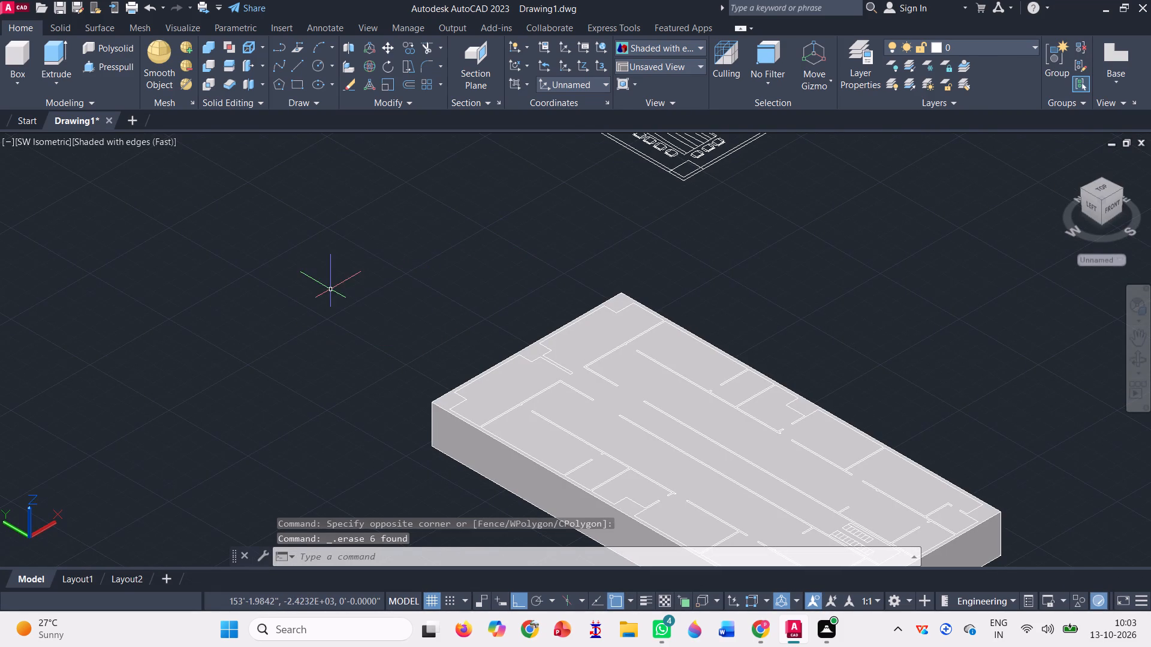
Join all linework on the box's top face, including the new line, into polylines.
scroll(405, 270, "down", 1)
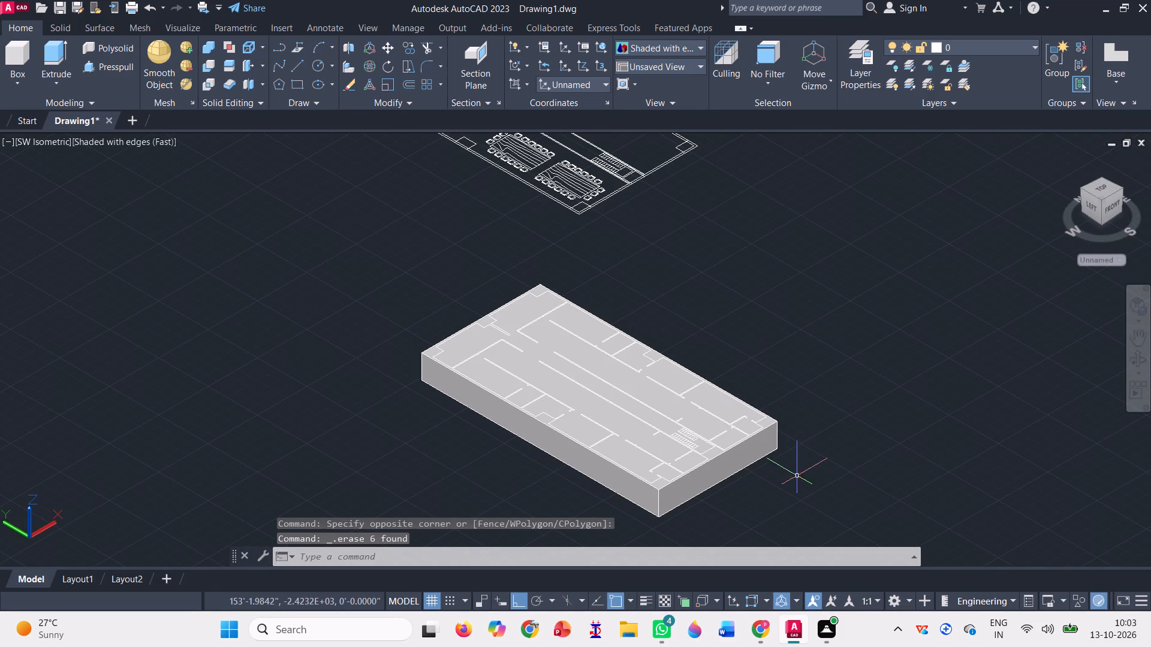
left_click(809, 493)
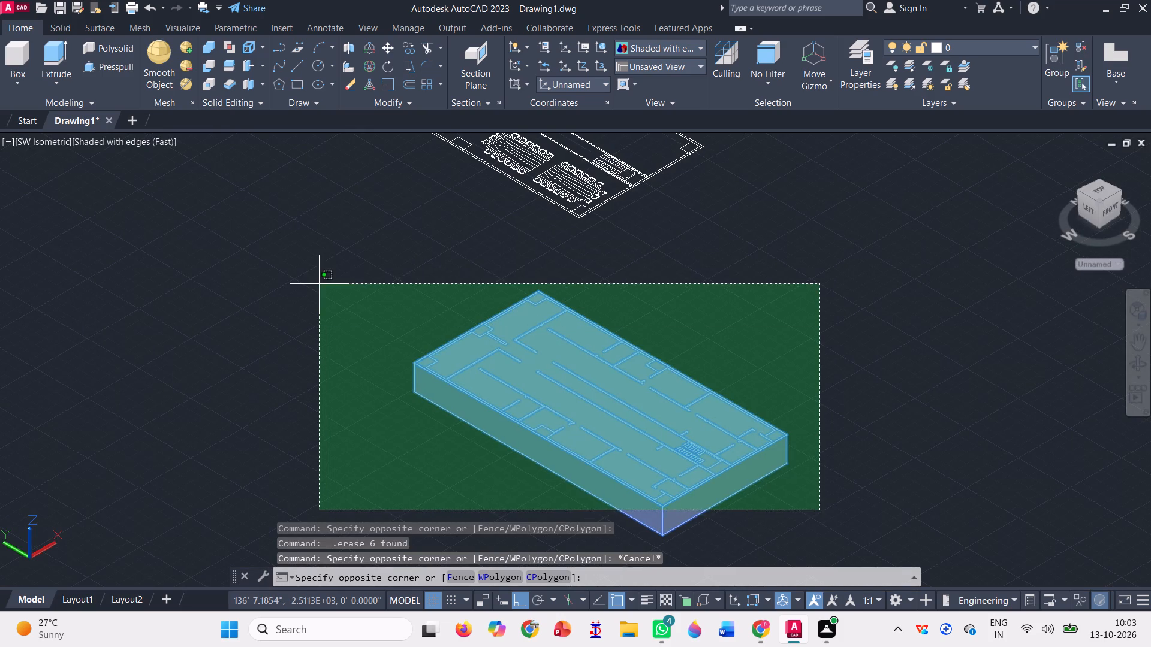
left_click(320, 267)
key("j")
key("Return")
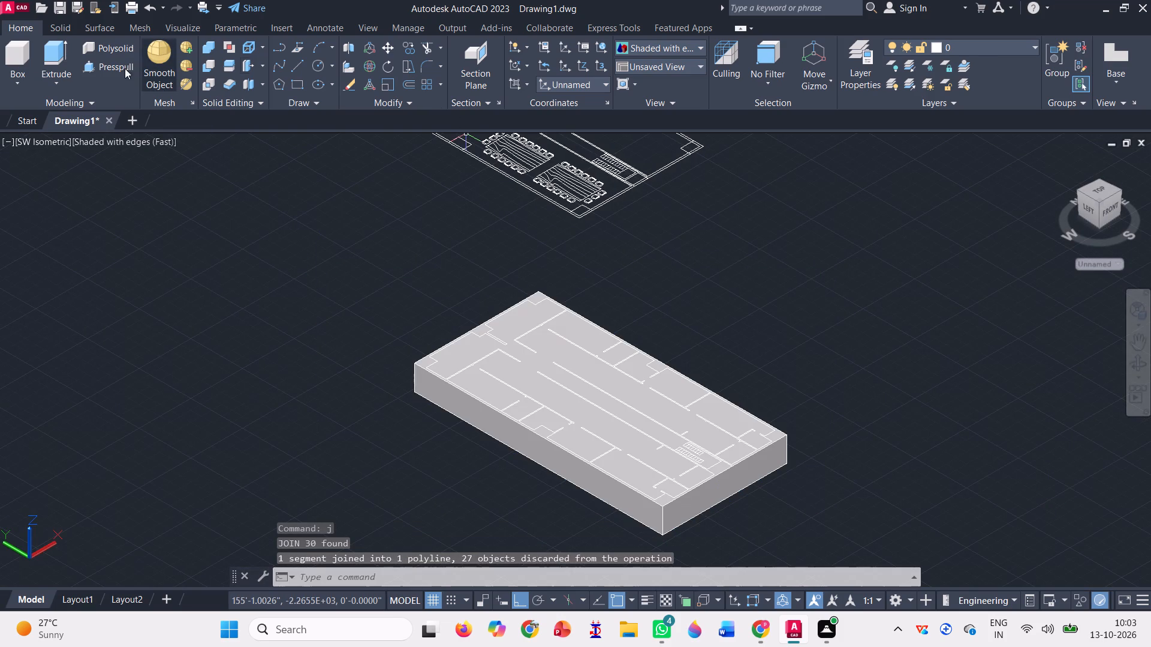
Start Press/Pull again for the wall area of the plan on the box's top face.
left_click(108, 60)
scroll(632, 394, "up", 2)
scroll(601, 358, "down", 2)
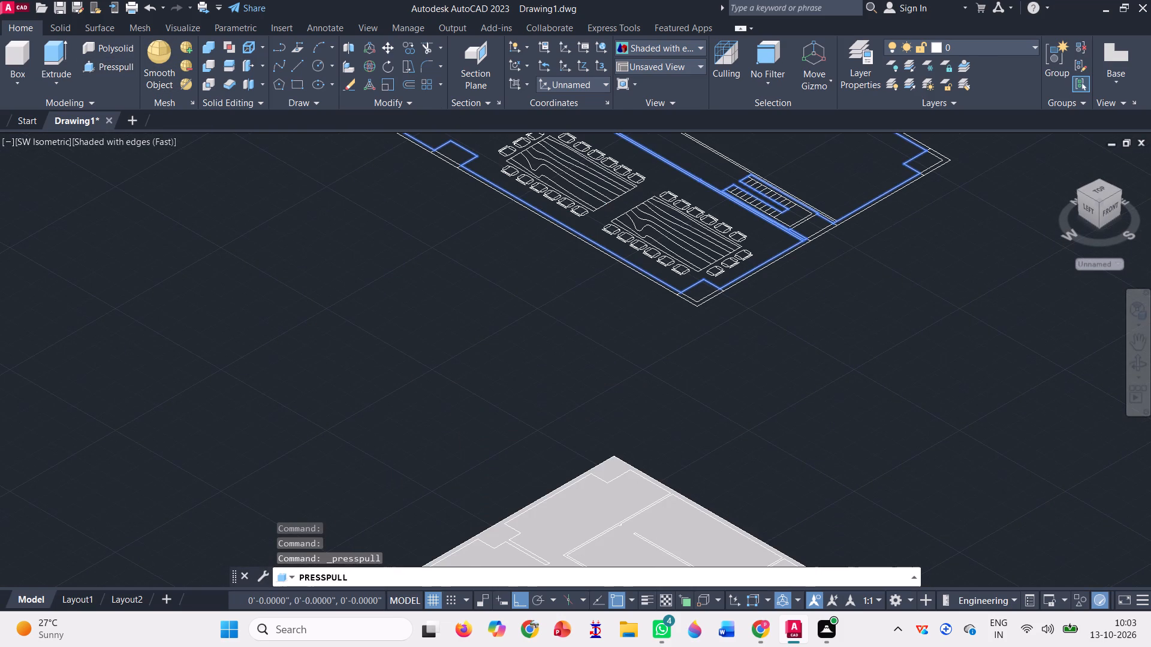
scroll(589, 291, "down", 2)
scroll(626, 394, "up", 2)
scroll(635, 410, "down", 2)
scroll(664, 483, "up", 3)
scroll(728, 505, "up", 3)
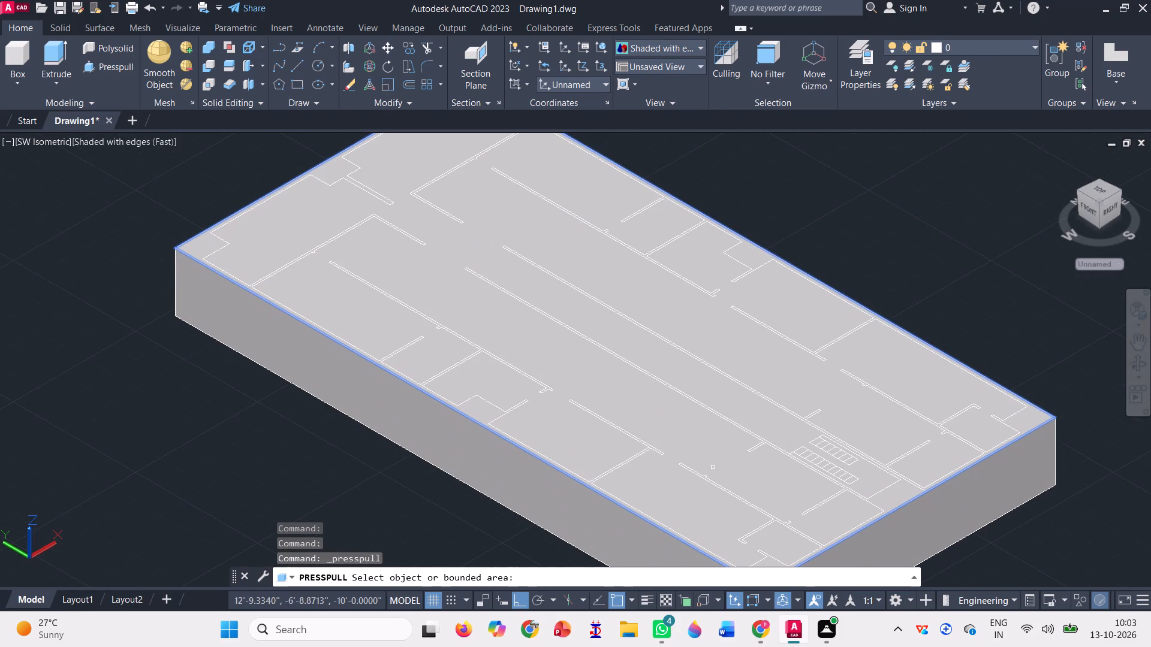
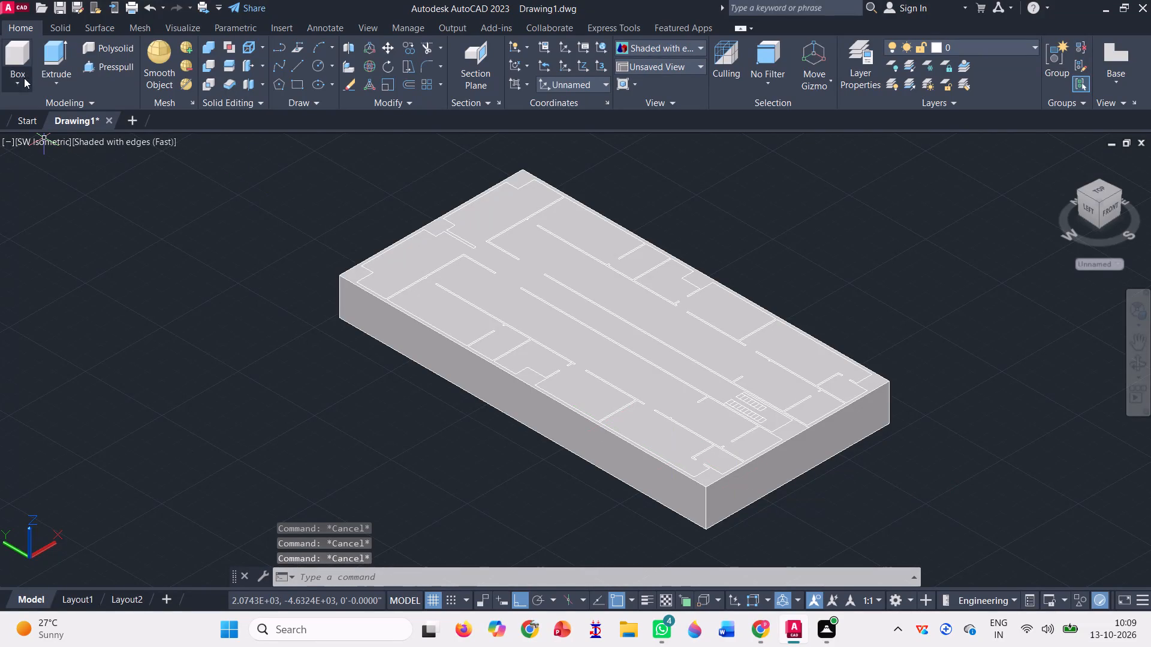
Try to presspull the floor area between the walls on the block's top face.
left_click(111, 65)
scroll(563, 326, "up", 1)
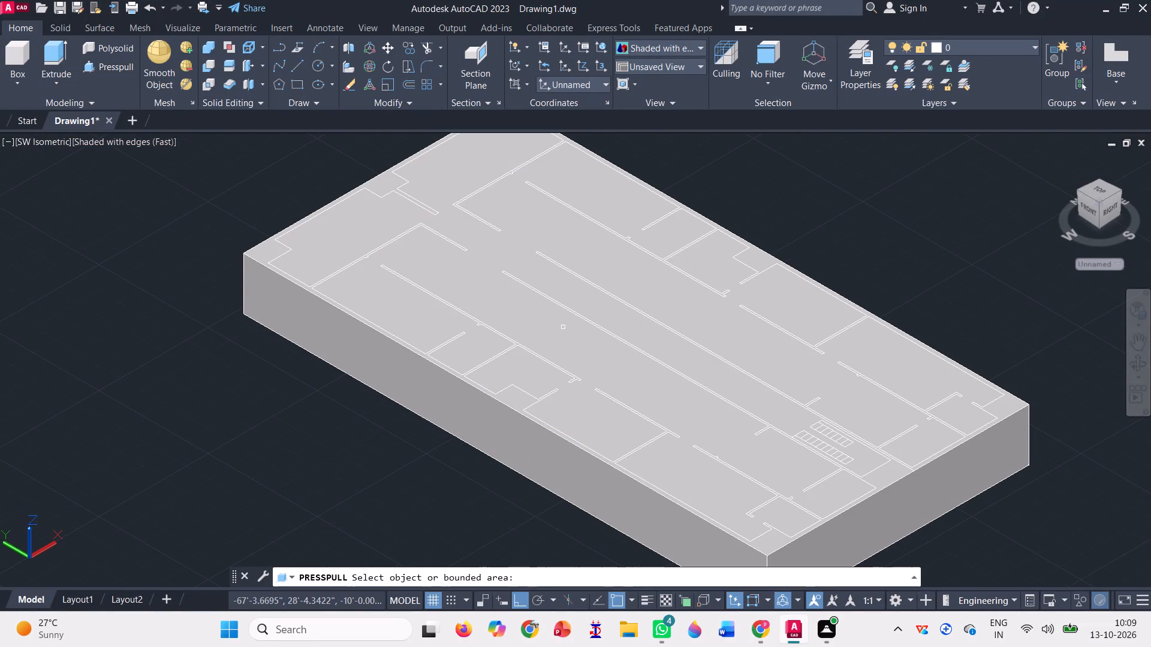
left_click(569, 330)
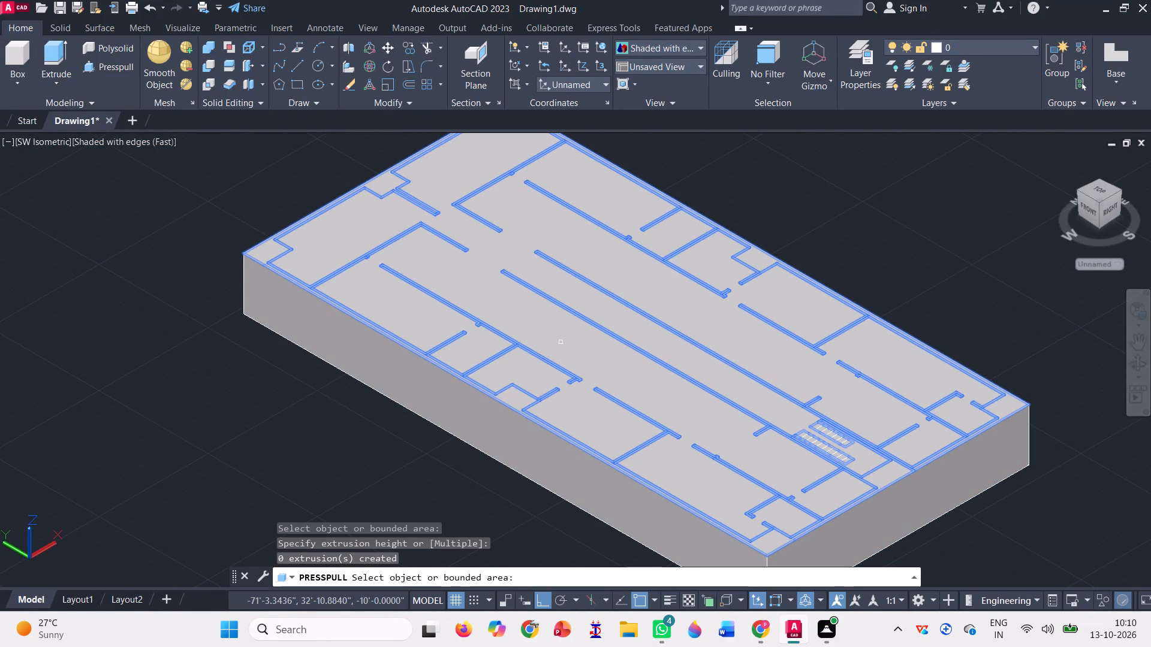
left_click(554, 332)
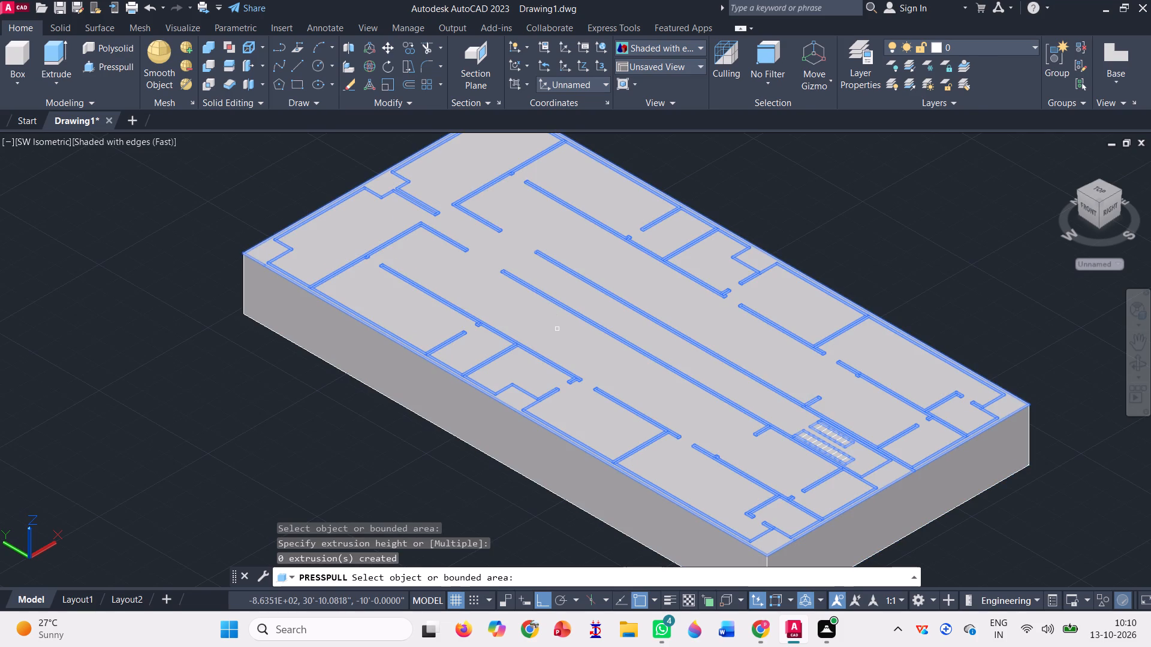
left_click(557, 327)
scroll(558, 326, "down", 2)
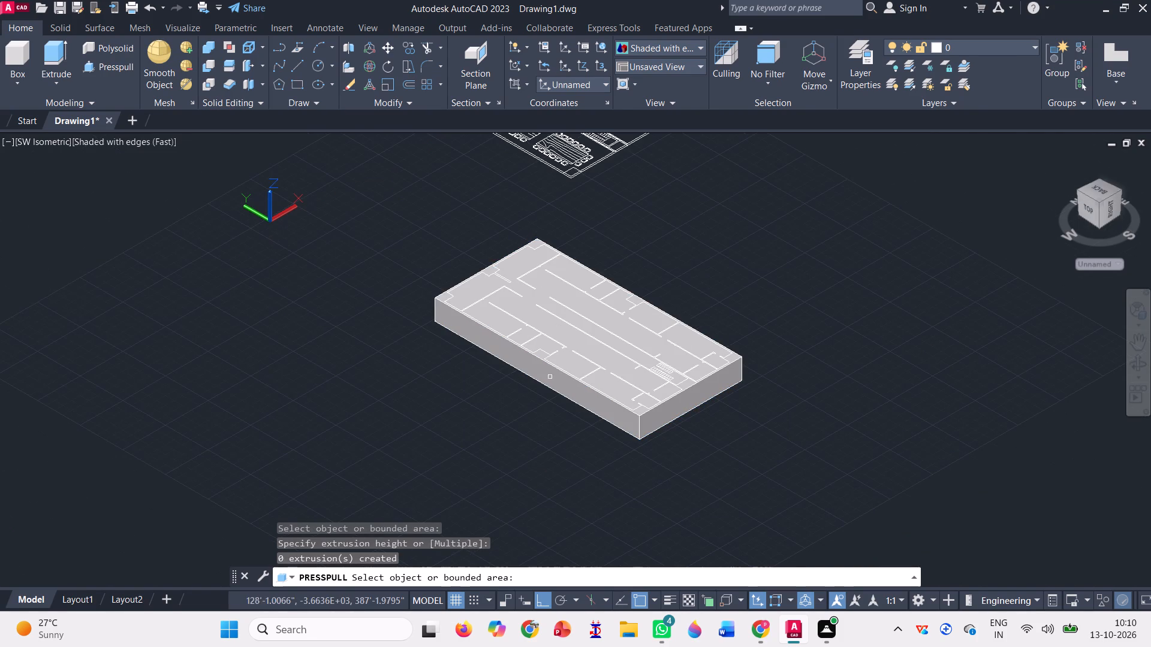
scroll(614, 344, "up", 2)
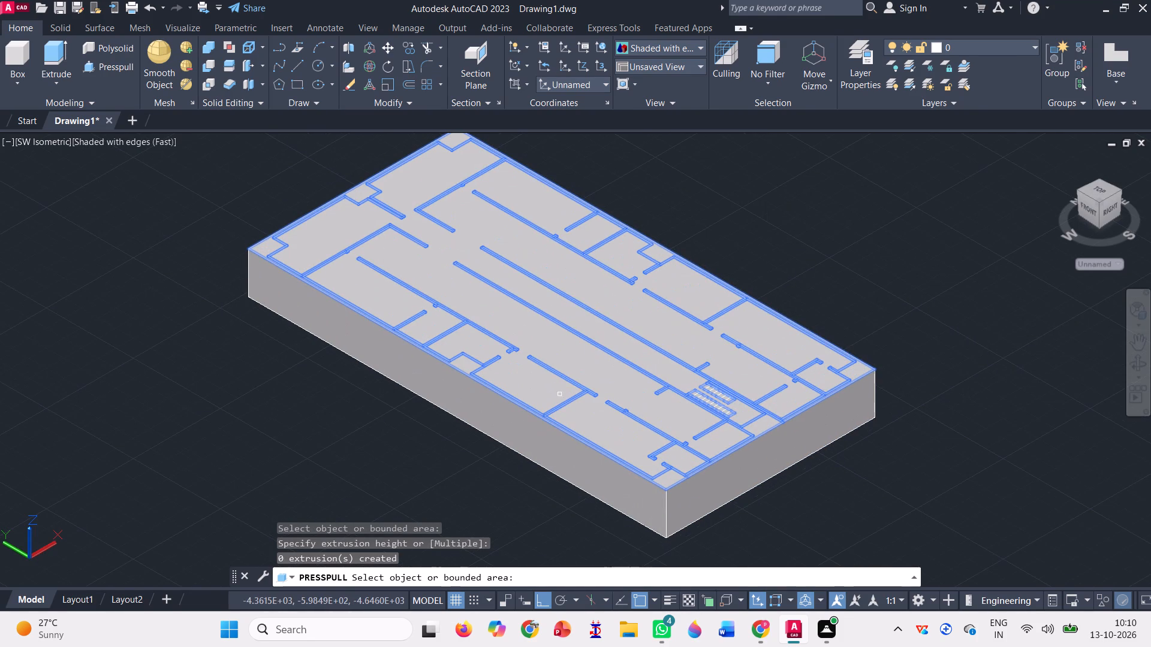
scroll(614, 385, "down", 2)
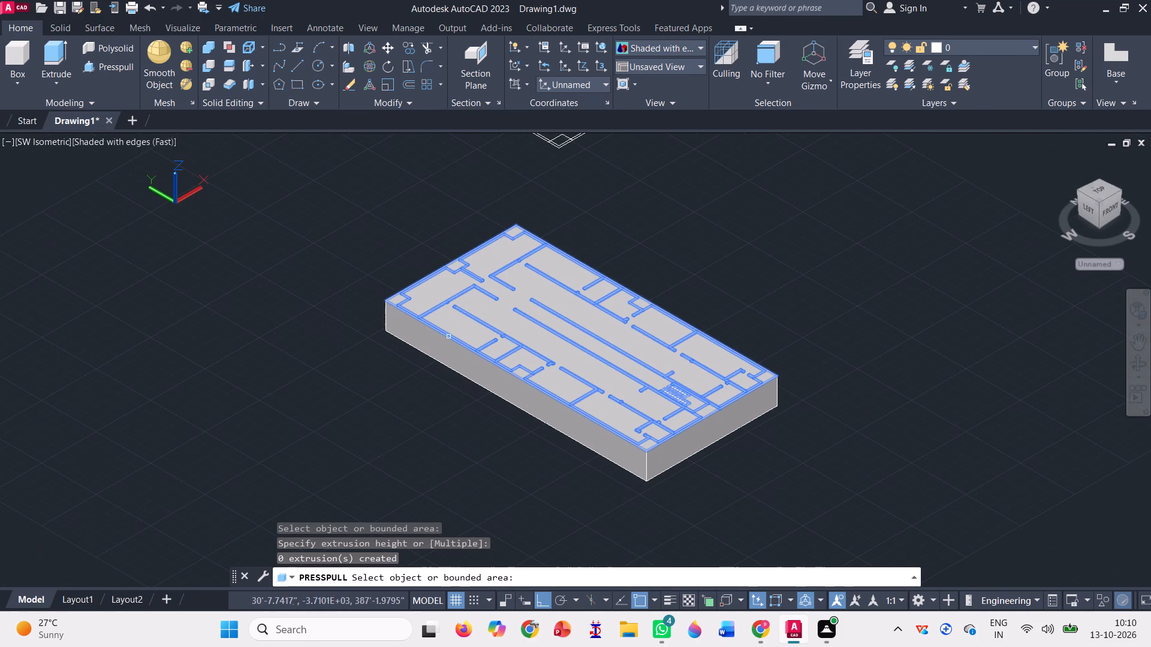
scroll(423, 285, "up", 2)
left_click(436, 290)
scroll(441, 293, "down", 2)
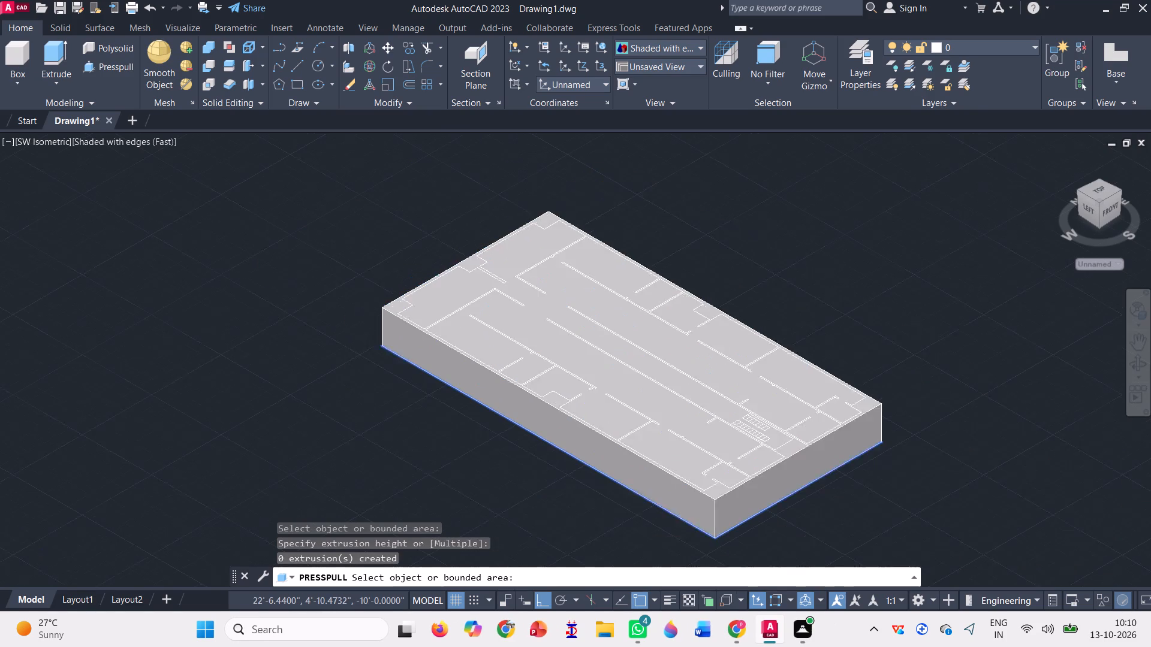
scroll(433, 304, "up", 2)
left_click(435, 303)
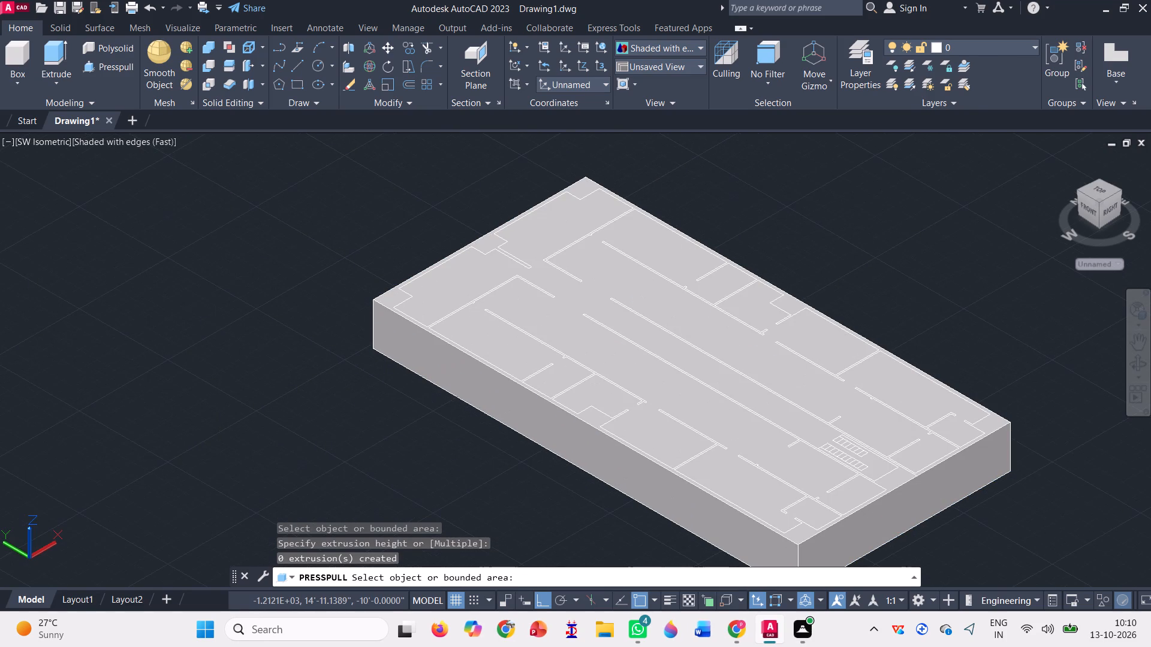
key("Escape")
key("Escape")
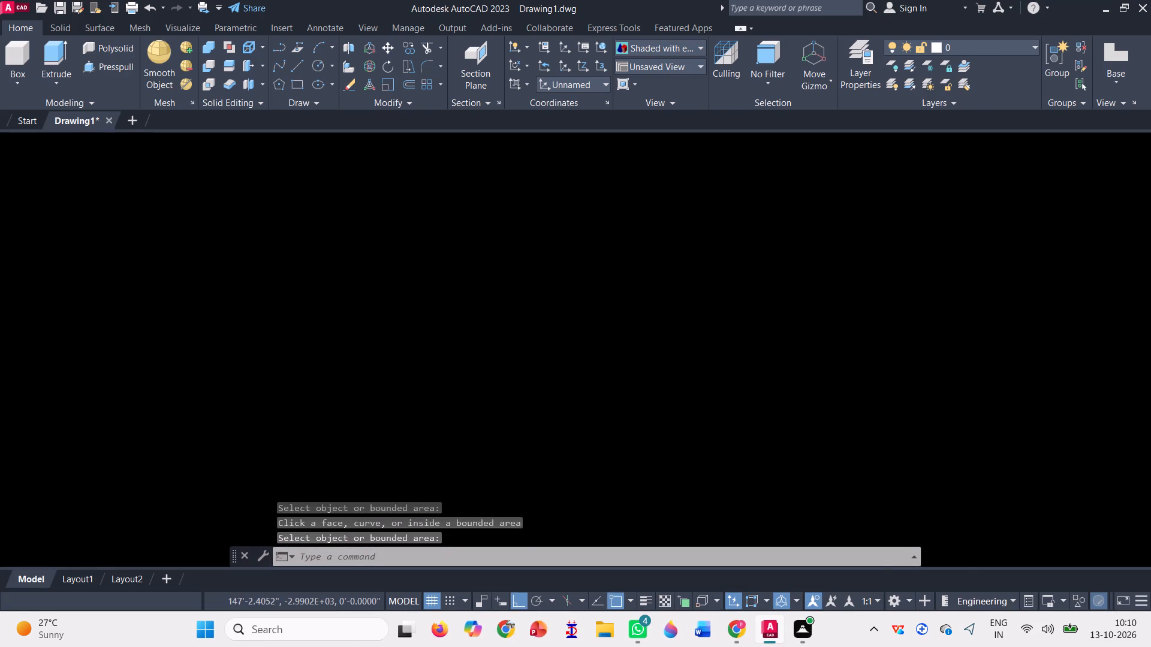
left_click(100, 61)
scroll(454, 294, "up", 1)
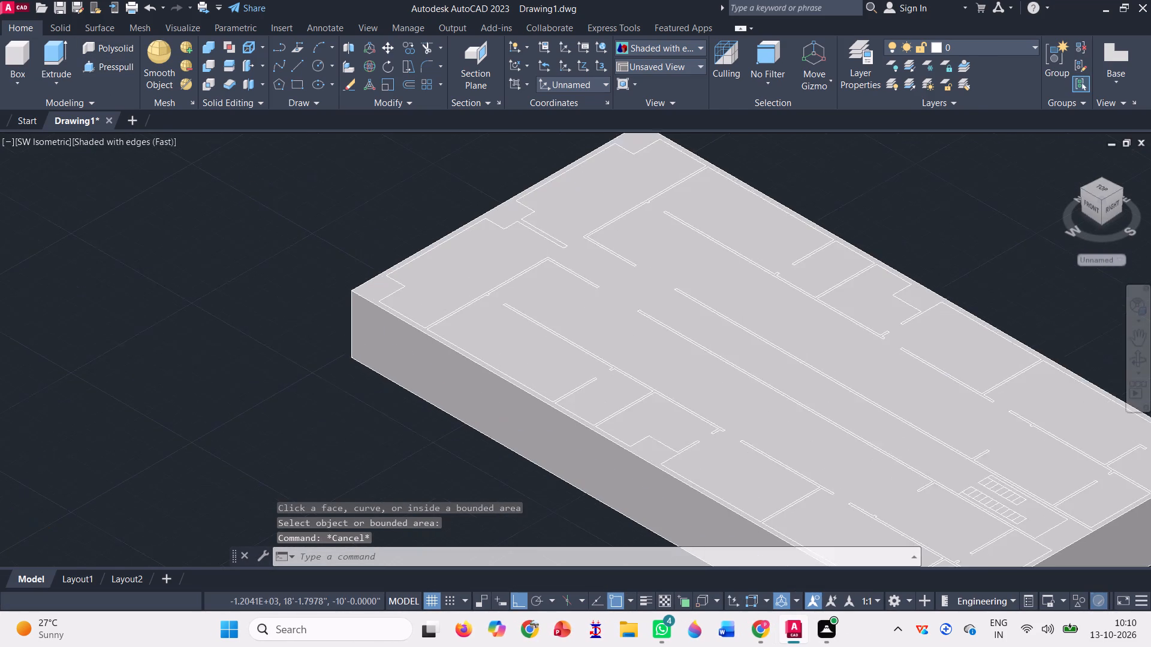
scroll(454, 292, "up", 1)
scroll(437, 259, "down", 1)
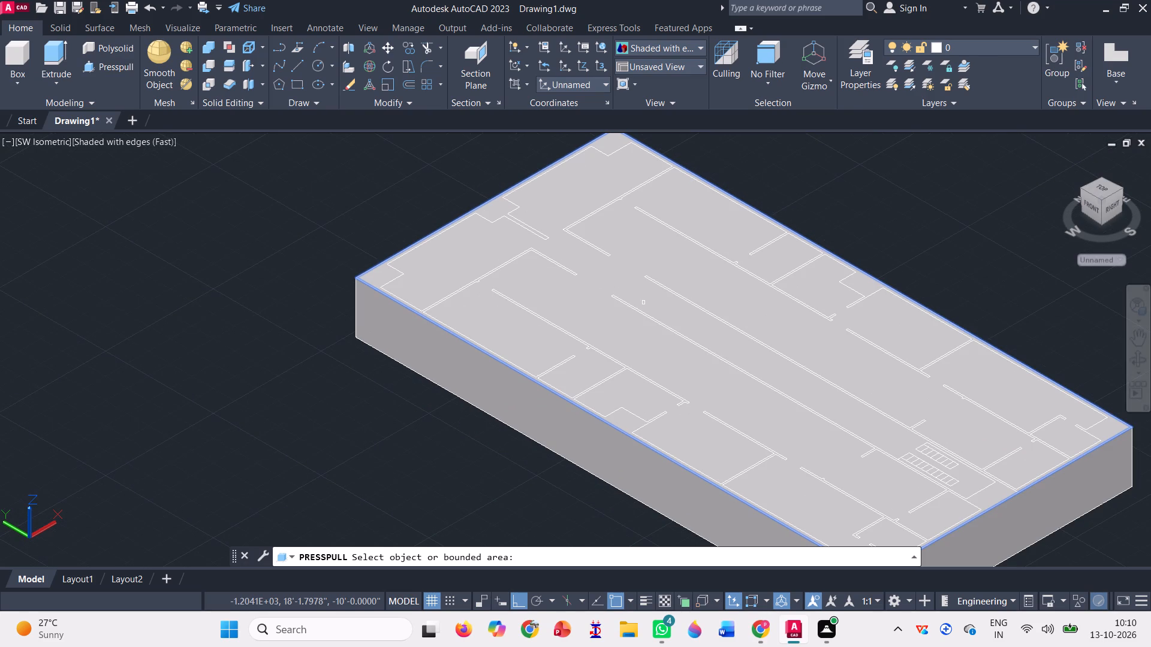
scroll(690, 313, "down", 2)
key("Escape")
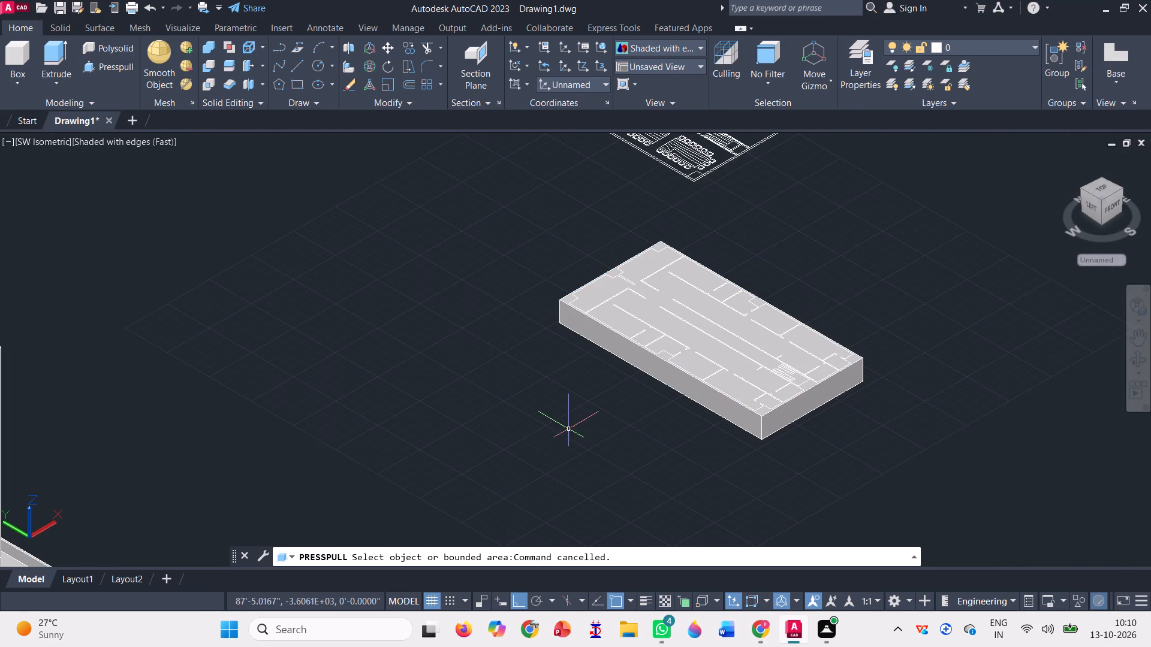
Move the solid block off the floor plan into the empty space beside it.
left_click(394, 49)
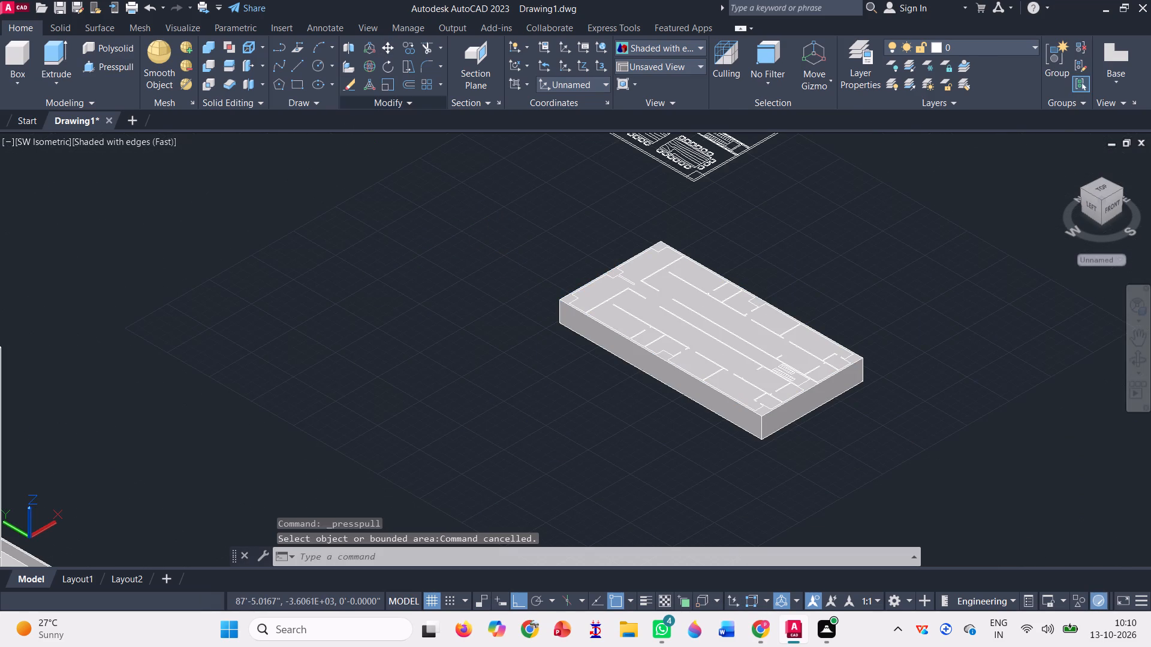
scroll(734, 398, "up", 3)
left_click(734, 424)
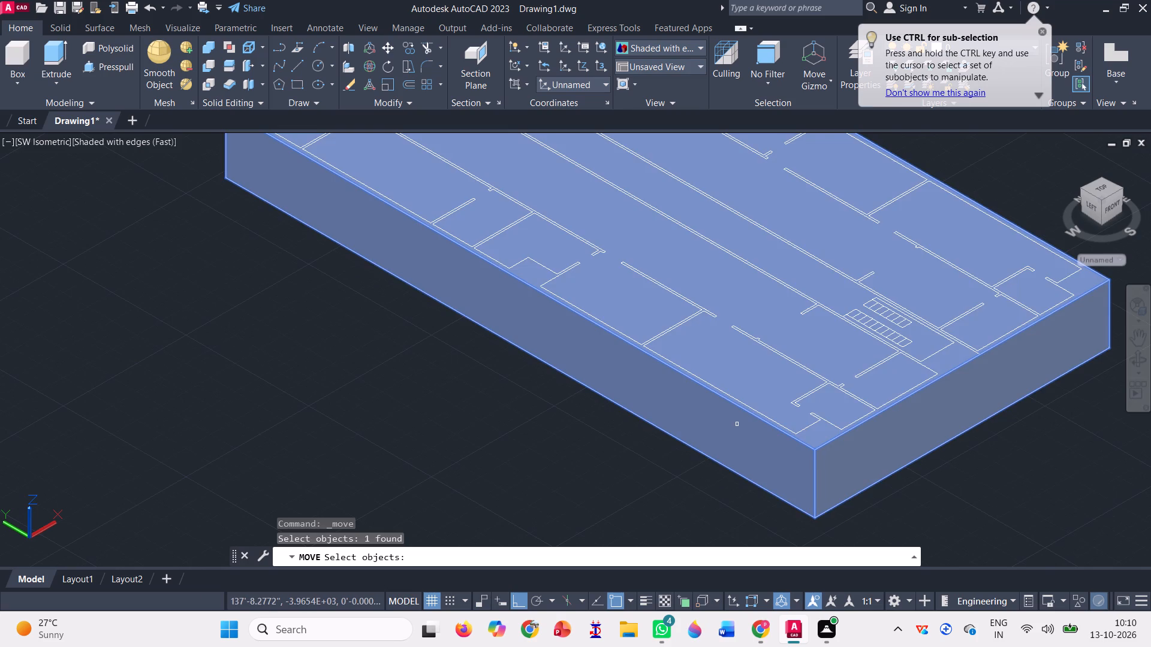
key("space")
left_click(739, 424)
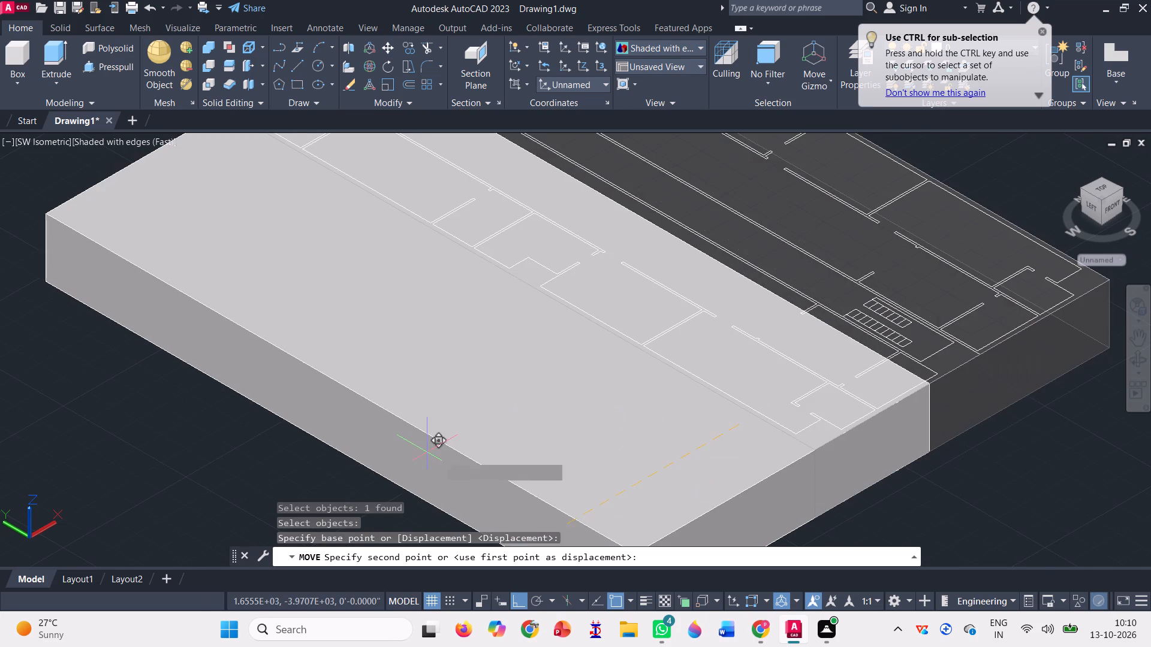
scroll(534, 346, "down", 2)
left_click(352, 413)
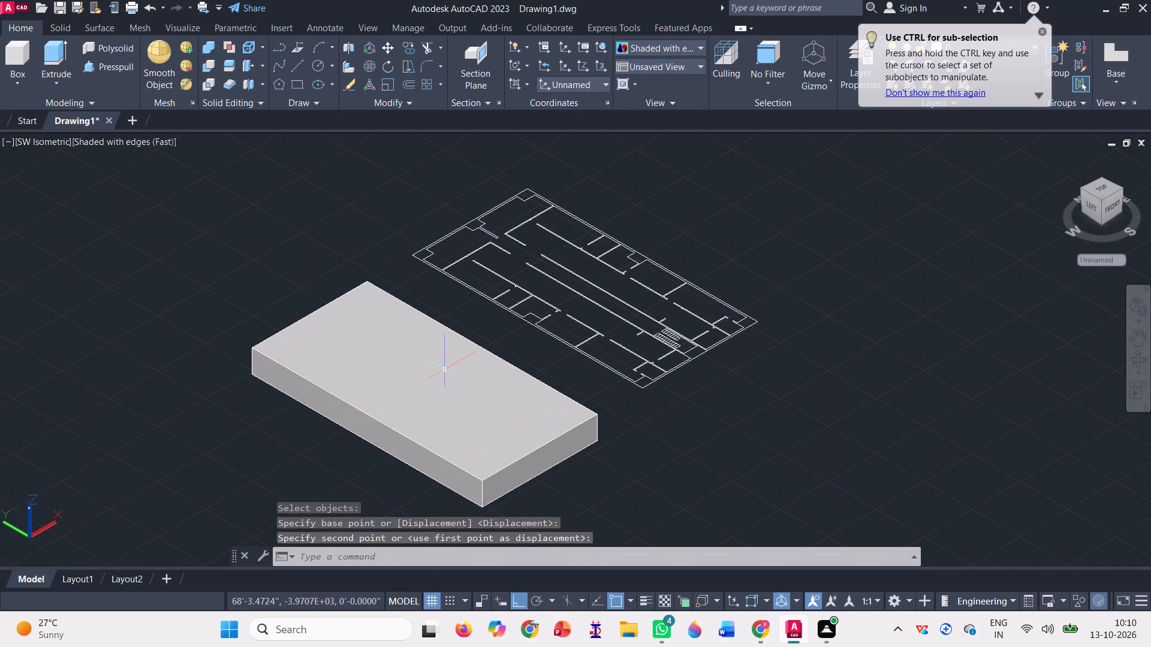
Move the wall layout onto the block's top face, from the plan's outer boundary corner to the matching top corner of the block.
scroll(484, 302, "up", 2)
scroll(484, 299, "down", 2)
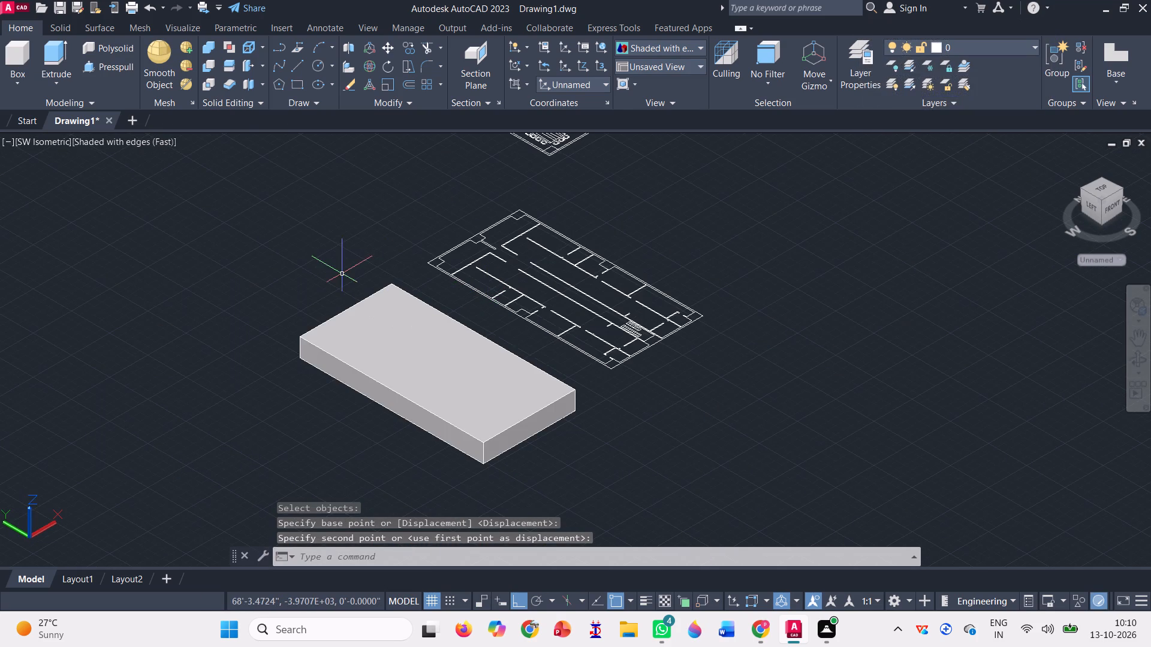
left_click(387, 43)
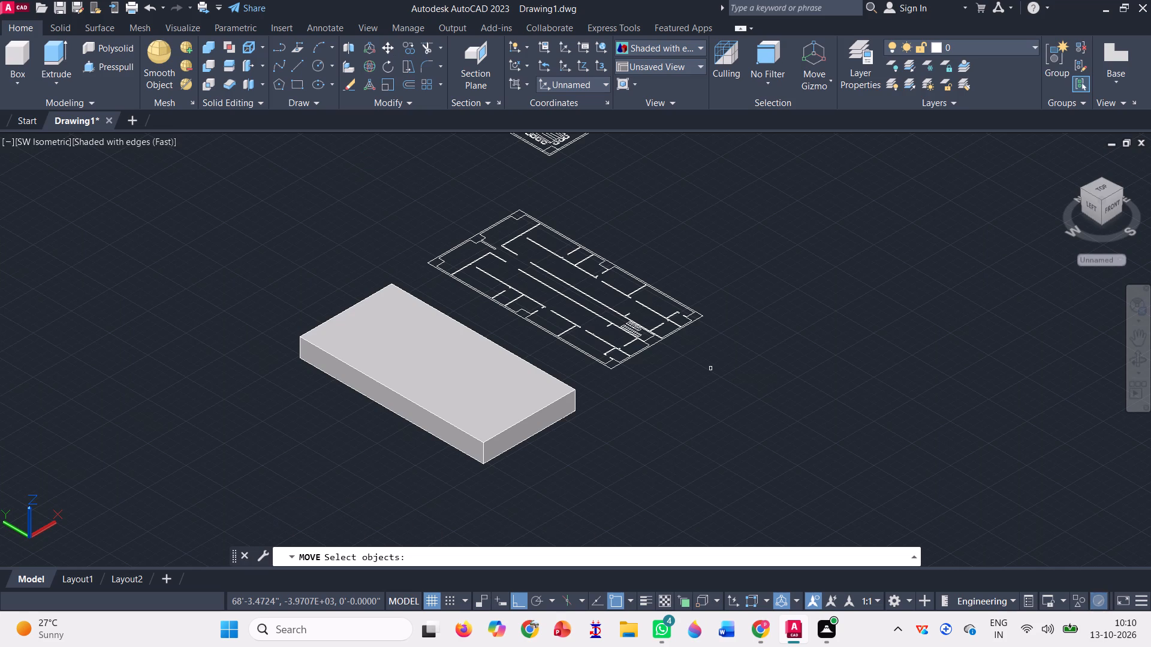
scroll(616, 312, "up", 3)
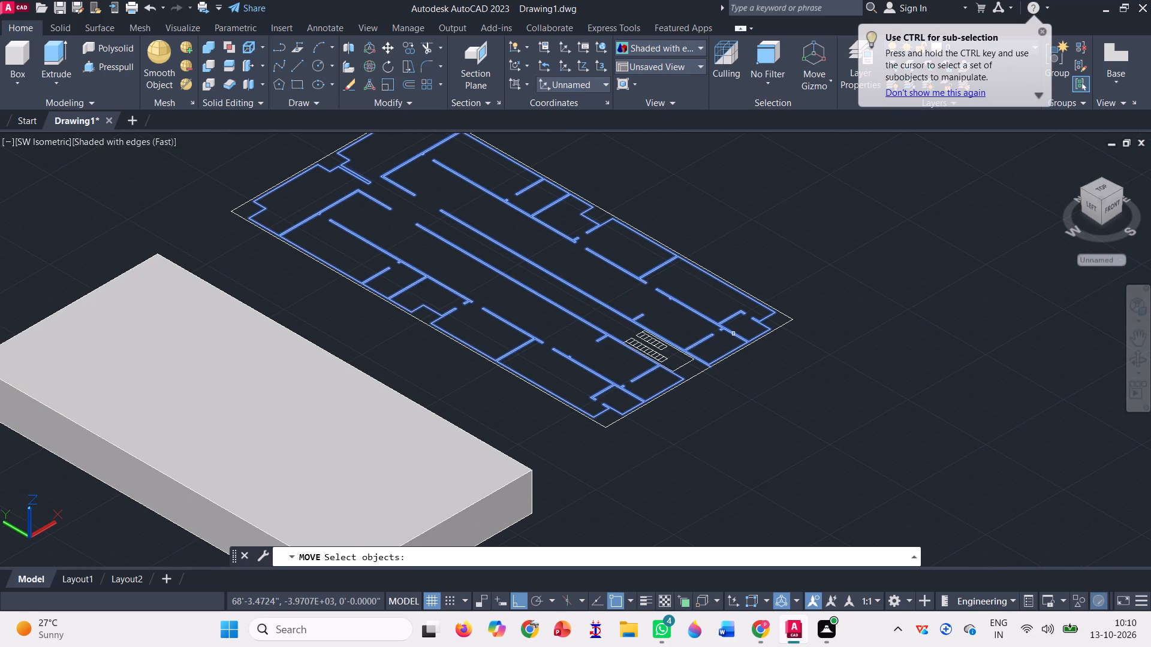
left_click(731, 331)
key("space")
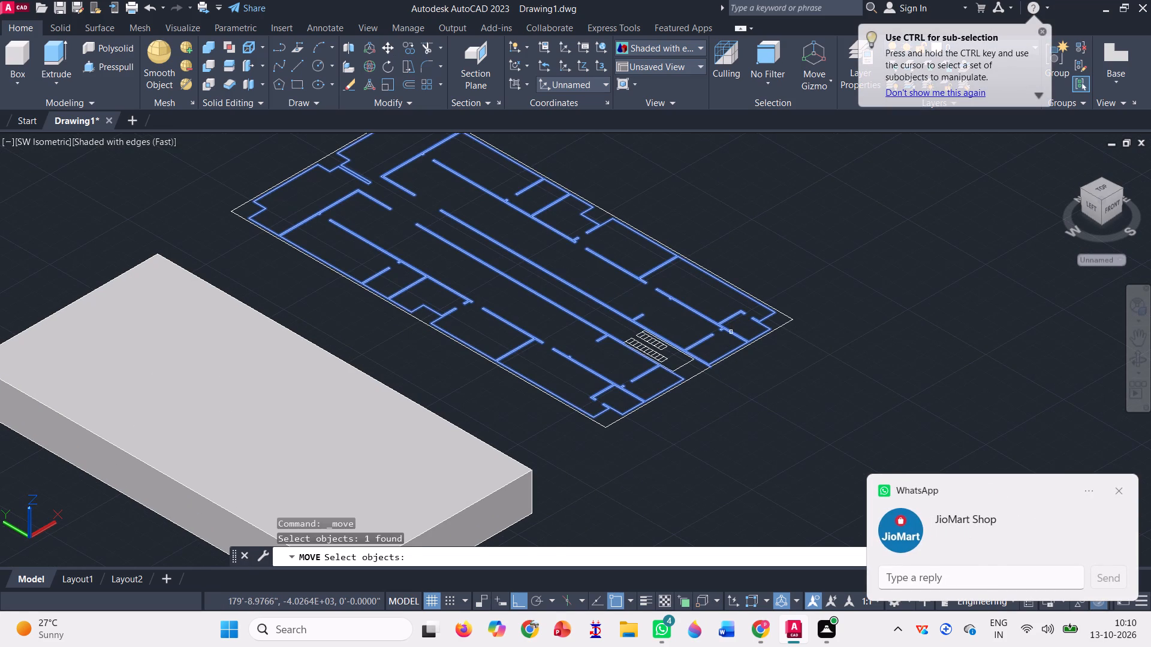
scroll(267, 195, "up", 3)
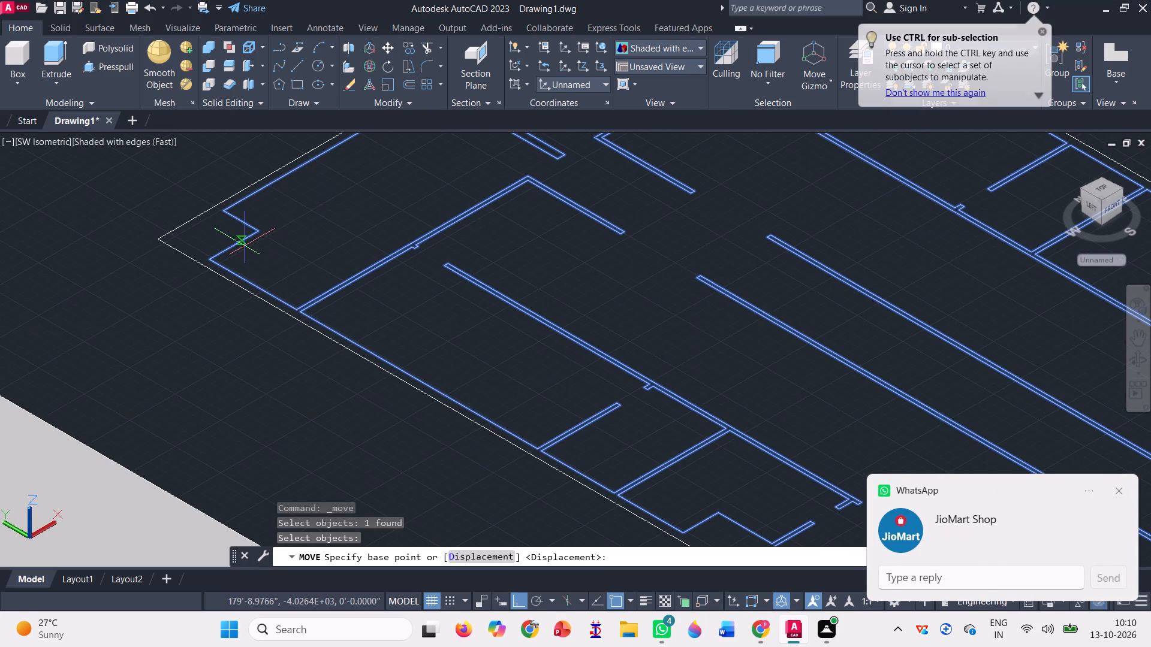
left_click(161, 236)
scroll(712, 216, "down", 2)
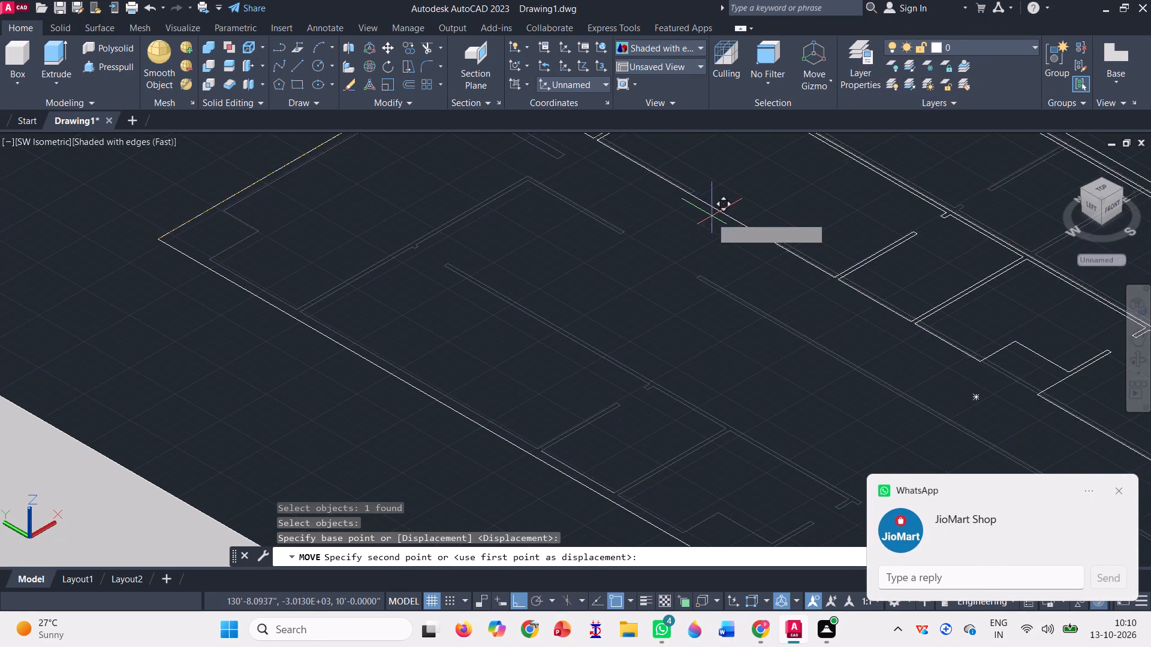
scroll(776, 213, "down", 2)
scroll(455, 302, "up", 3)
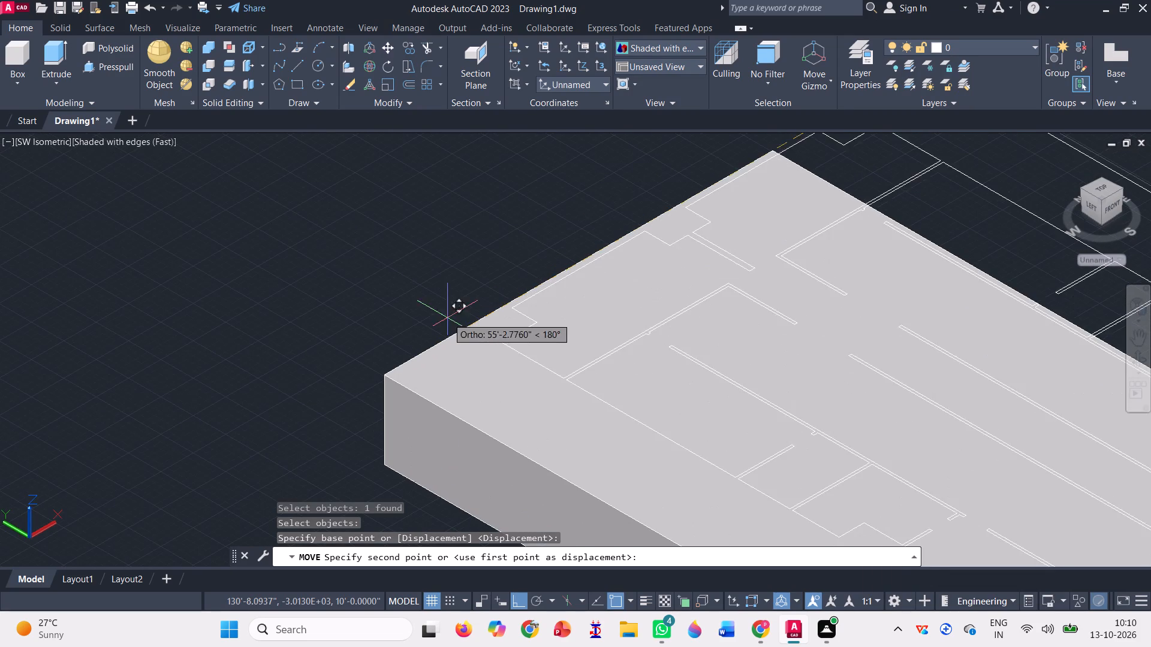
left_click(387, 375)
scroll(391, 316, "down", 2)
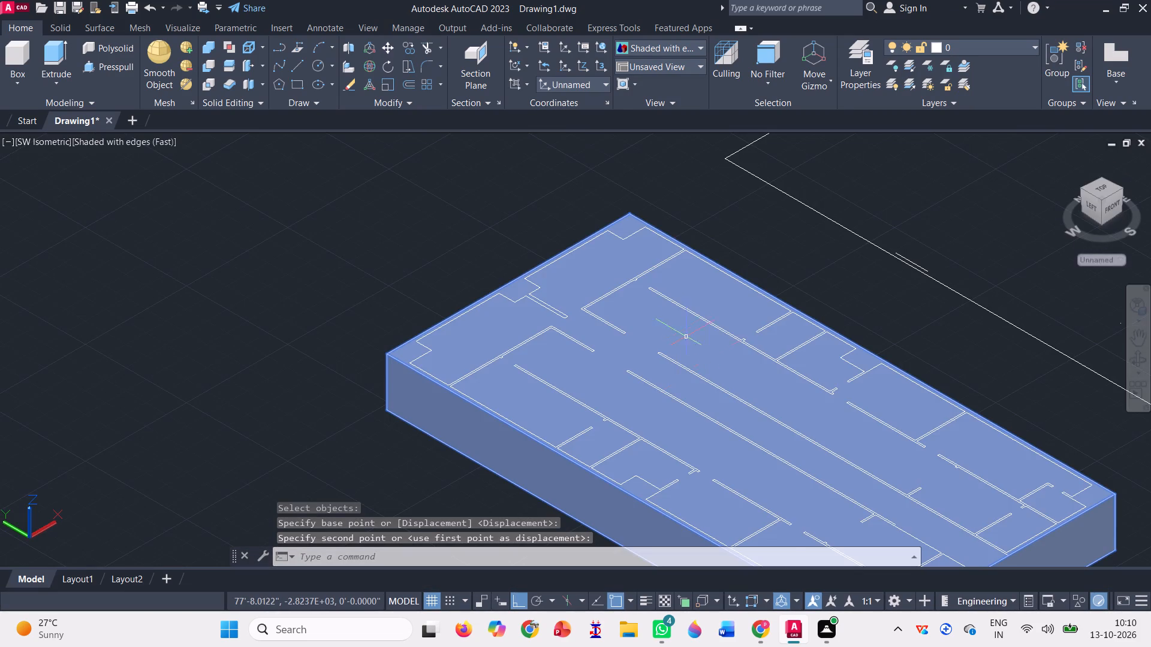
scroll(681, 329, "down", 1)
scroll(899, 497, "up", 1)
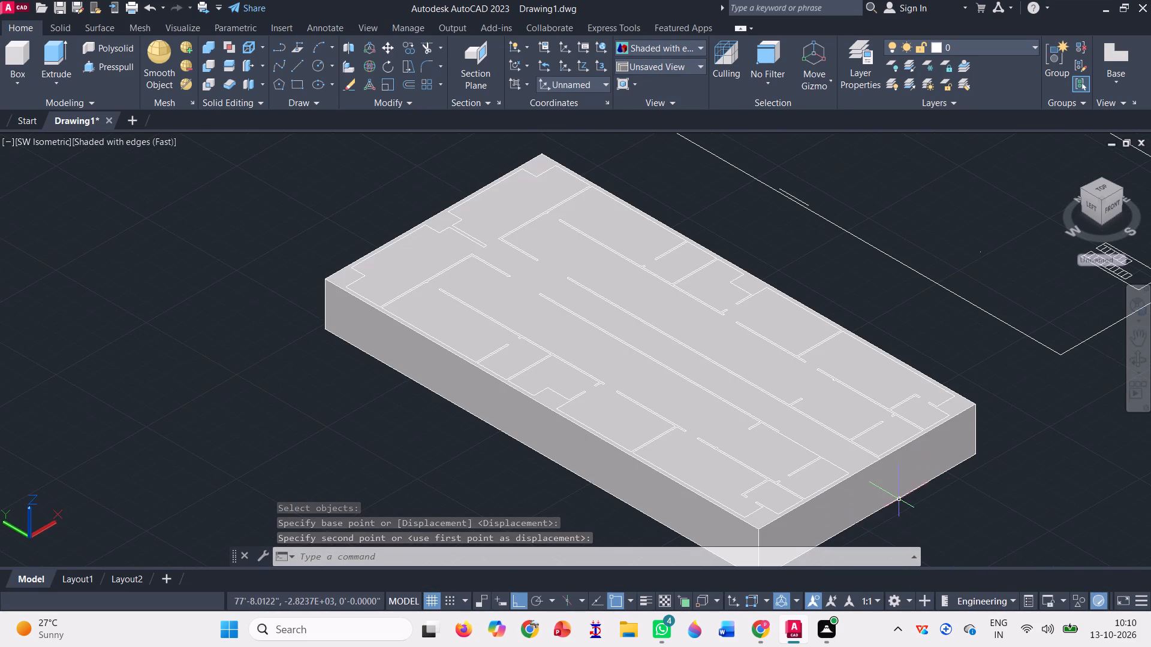
key("Escape")
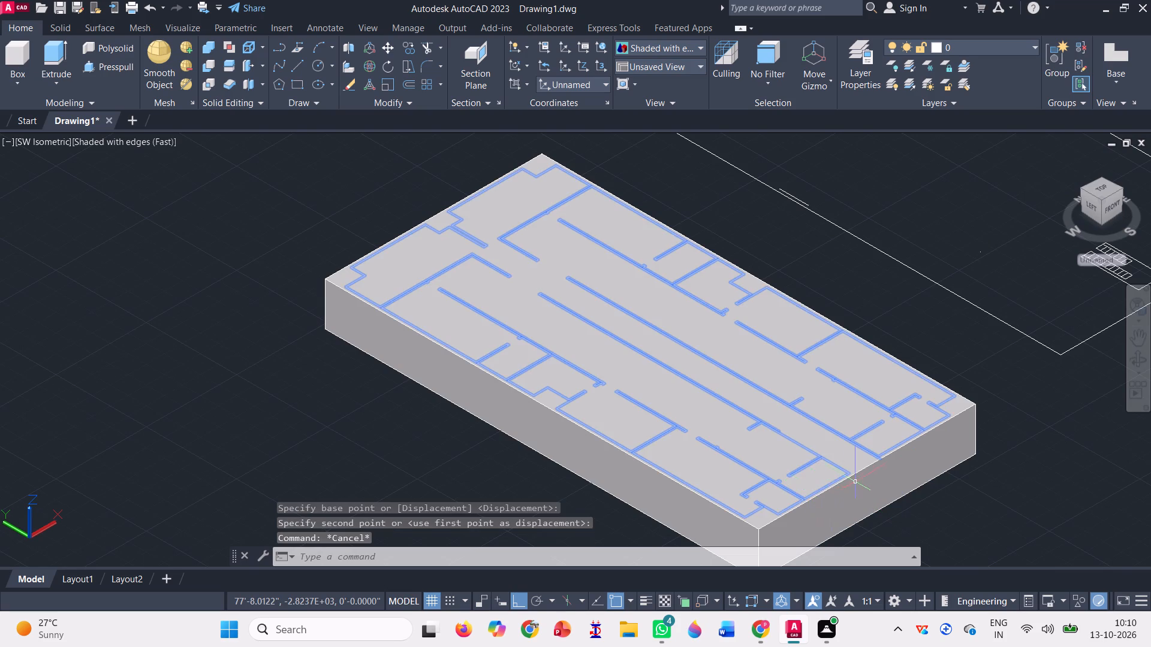
Draw a line continuing the open face of the central corridor wall to the block's short top edge.
scroll(870, 468, "up", 2)
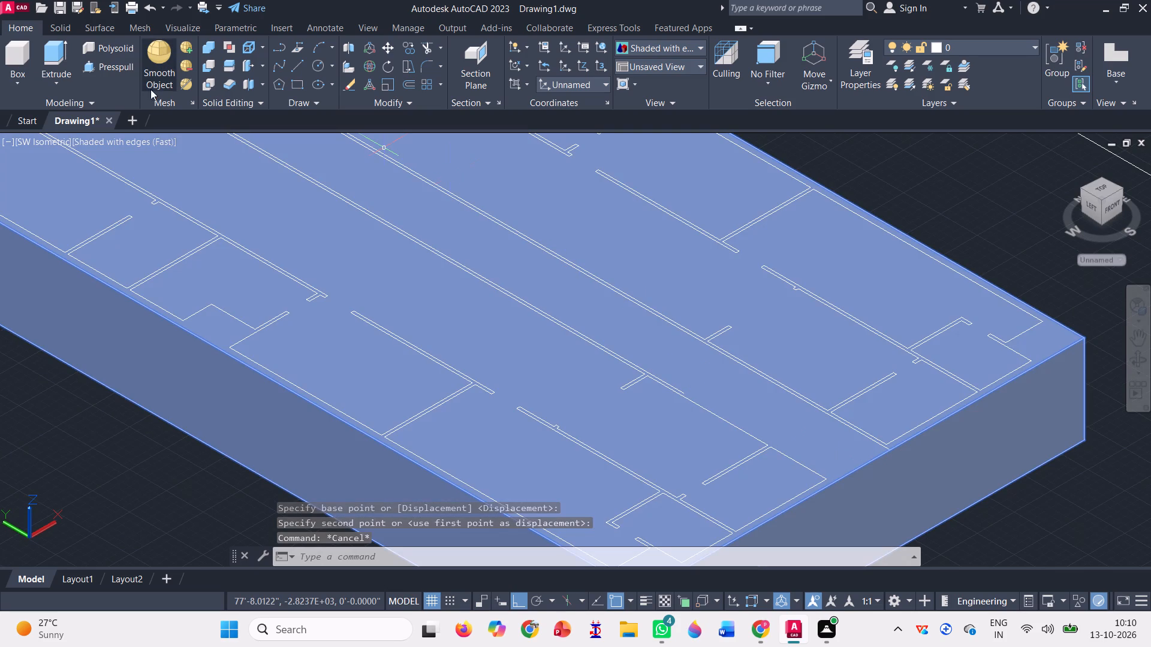
left_click(294, 68)
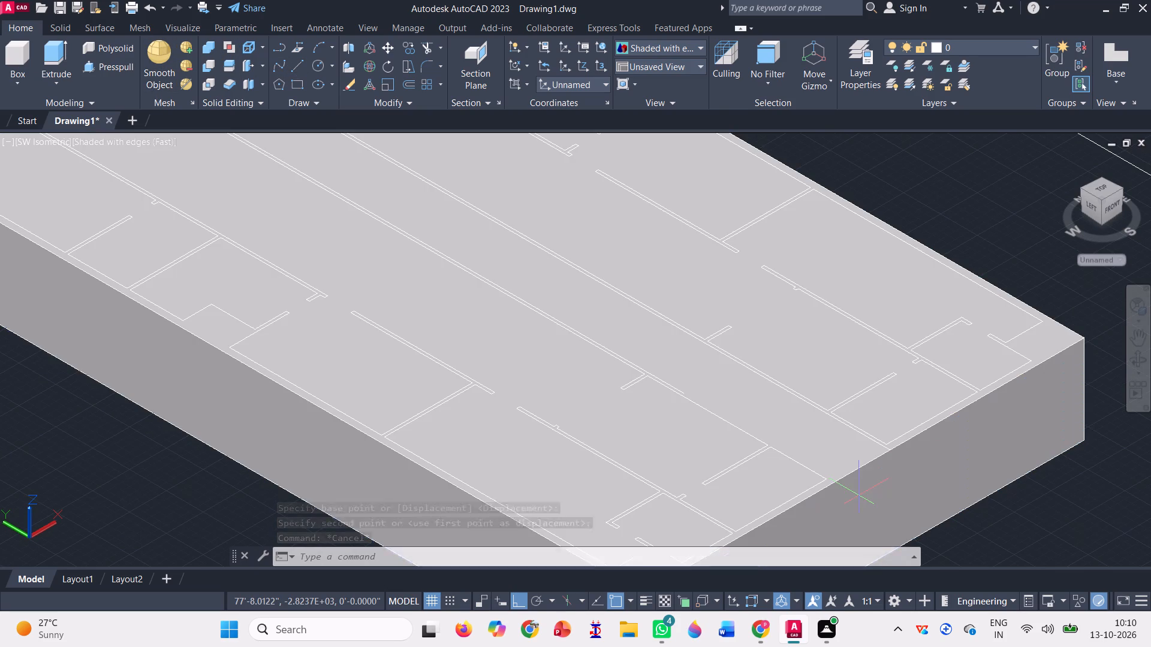
scroll(663, 390, "up", 3)
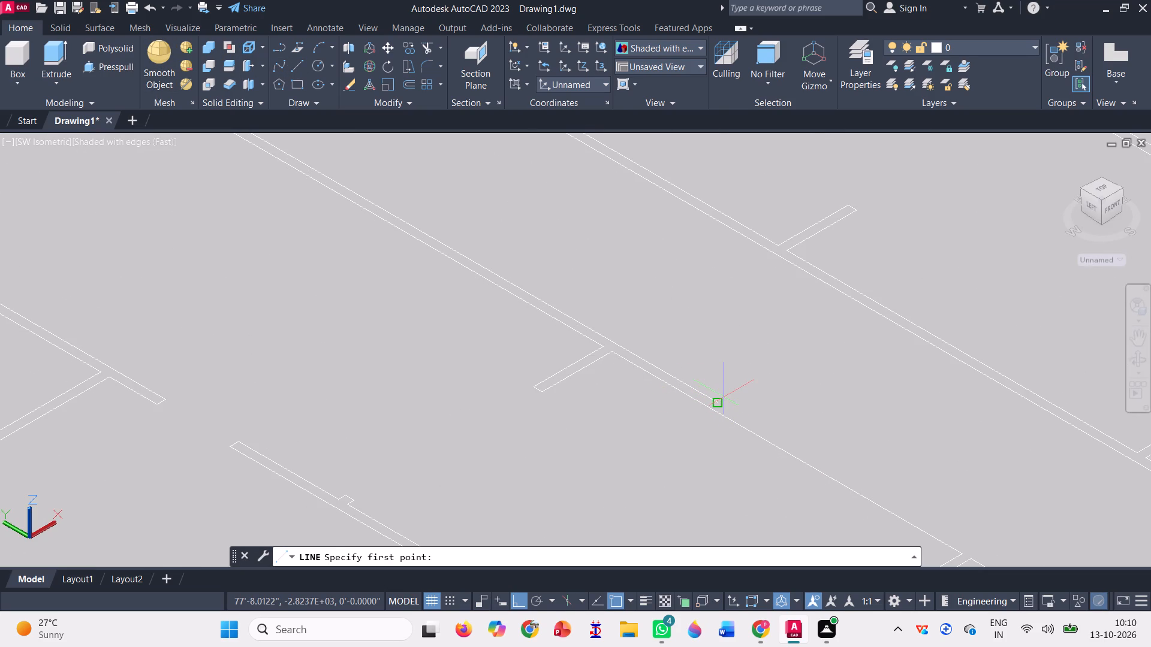
left_click(716, 403)
scroll(569, 249, "down", 3)
scroll(742, 352, "up", 4)
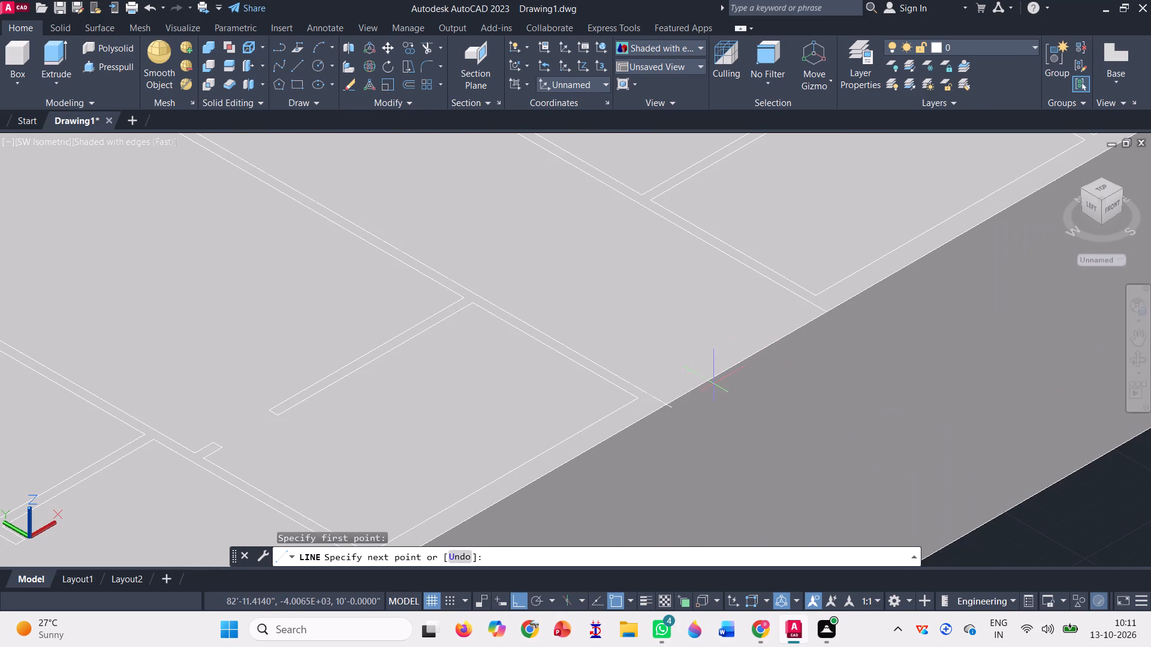
scroll(671, 406, "up", 3)
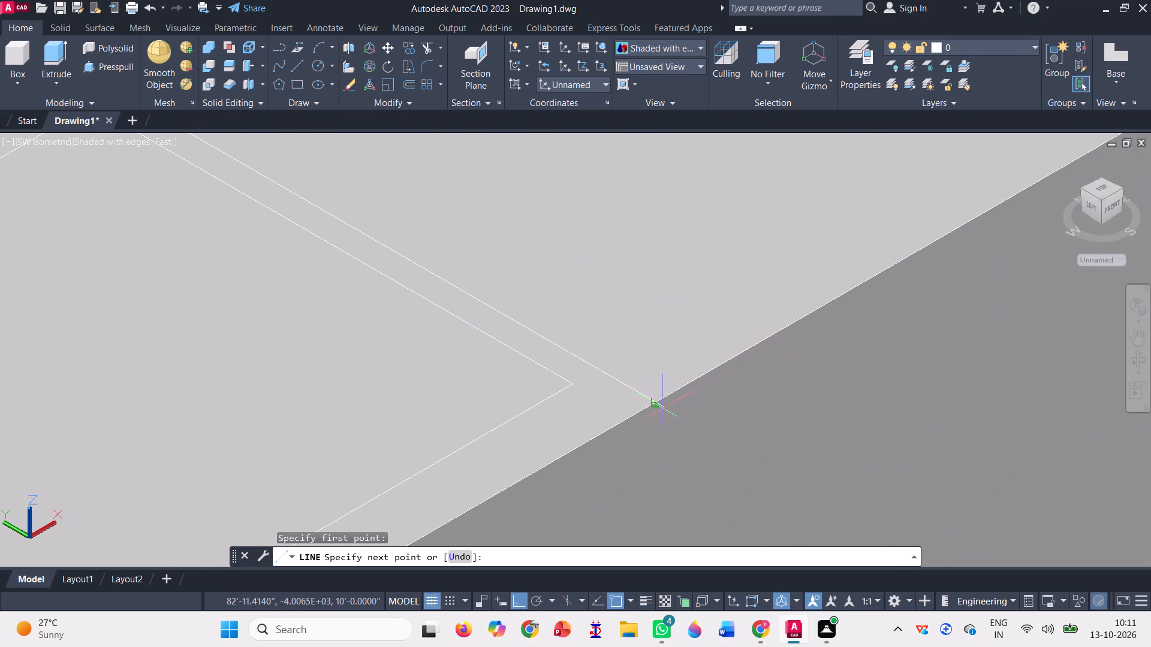
left_click(657, 404)
key("space")
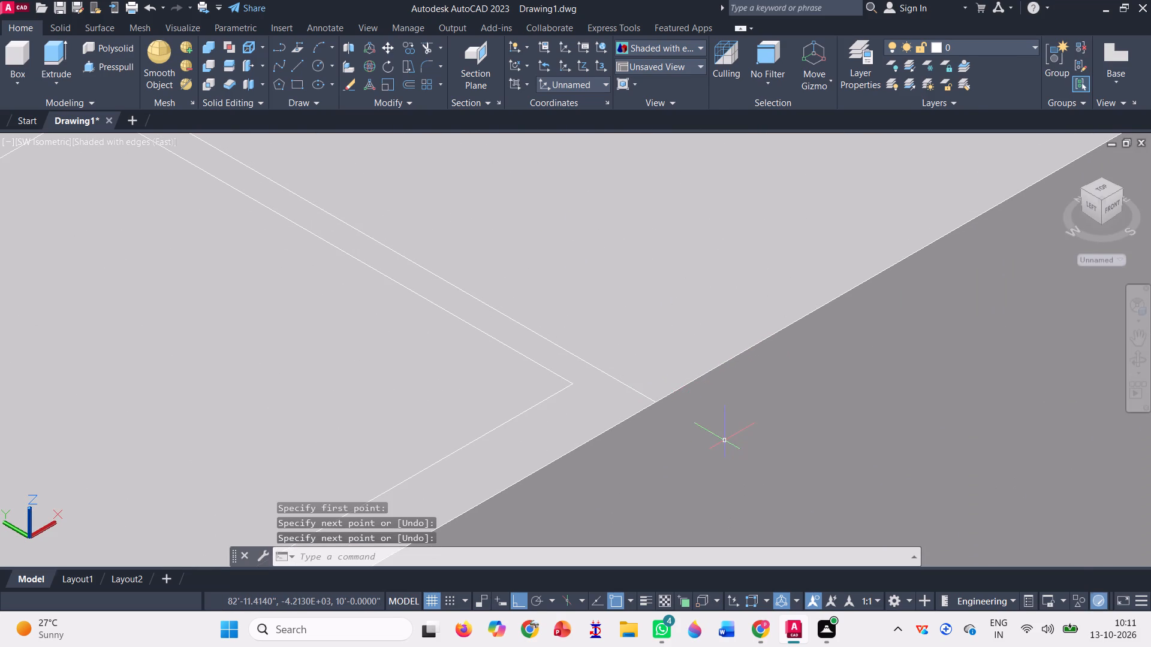
Draw a line bridging the gap between the two facing wall corners near the block's far short end.
scroll(720, 422, "down", 9)
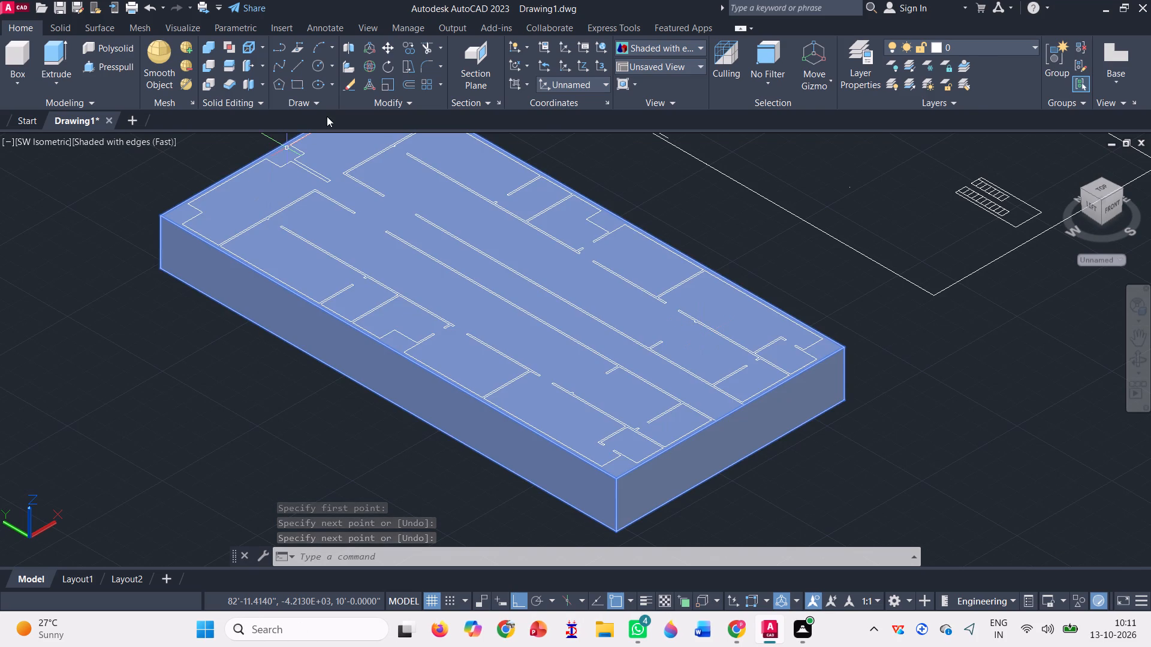
left_click(297, 62)
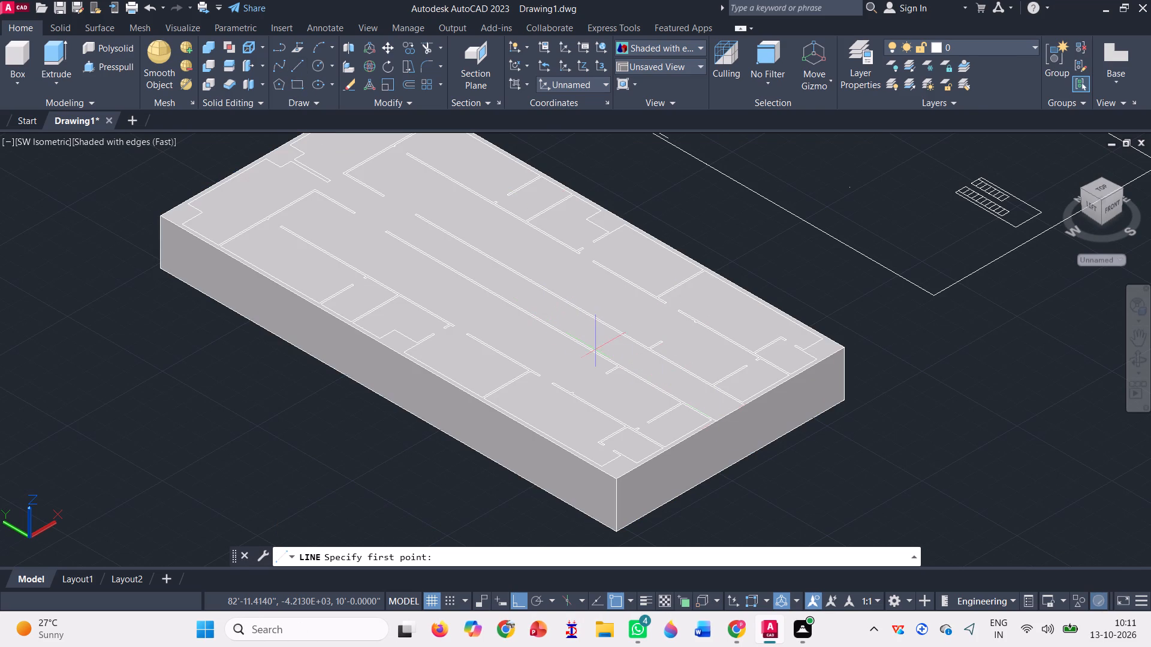
scroll(326, 158, "up", 3)
scroll(375, 213, "up", 2)
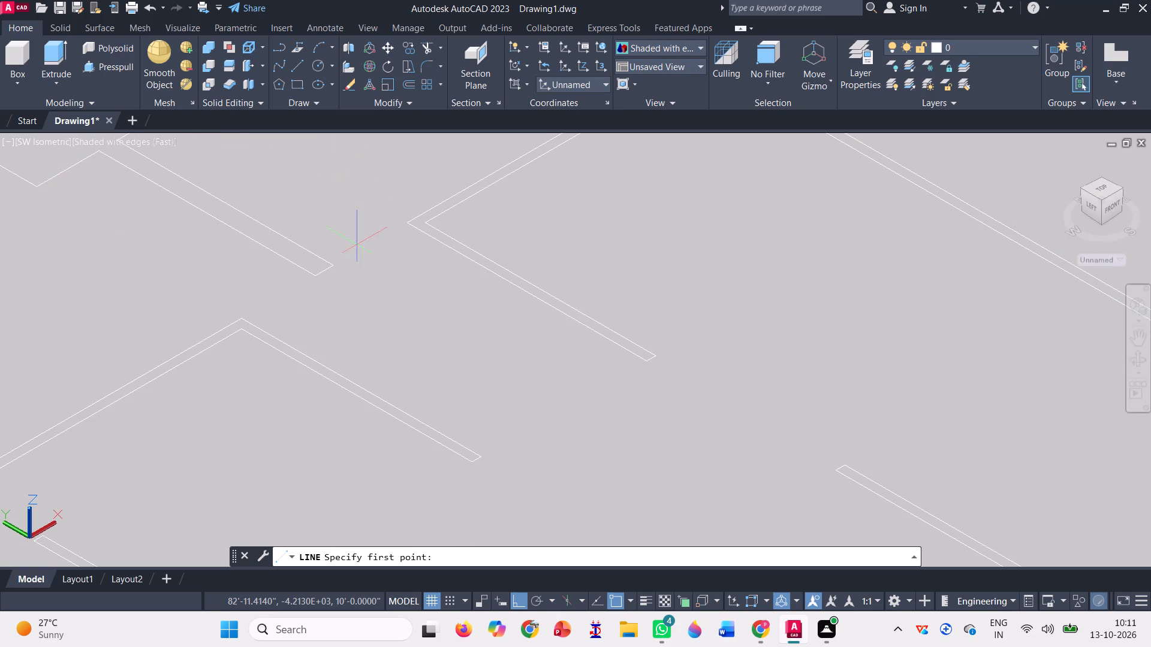
left_click(240, 314)
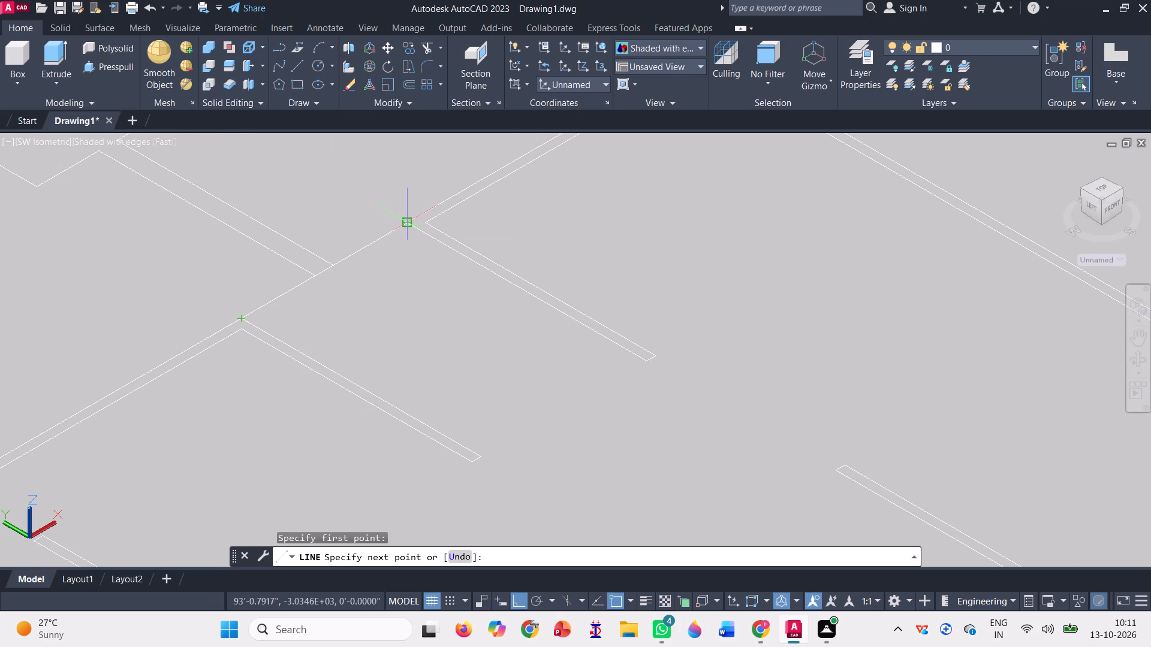
left_click(410, 220)
key("space")
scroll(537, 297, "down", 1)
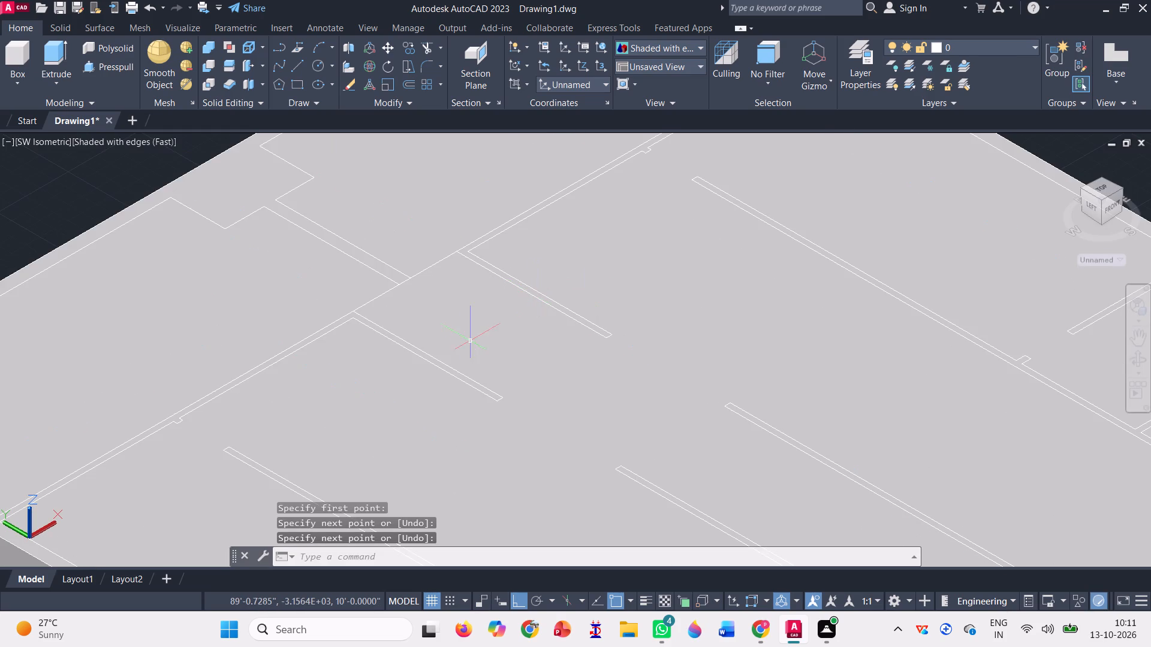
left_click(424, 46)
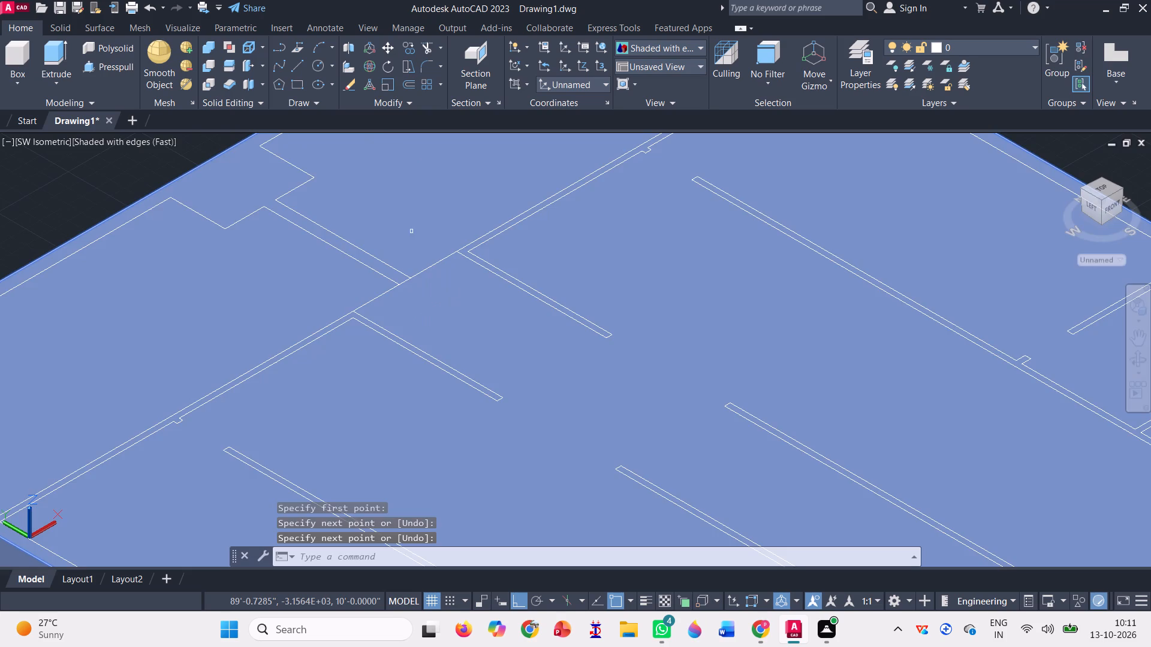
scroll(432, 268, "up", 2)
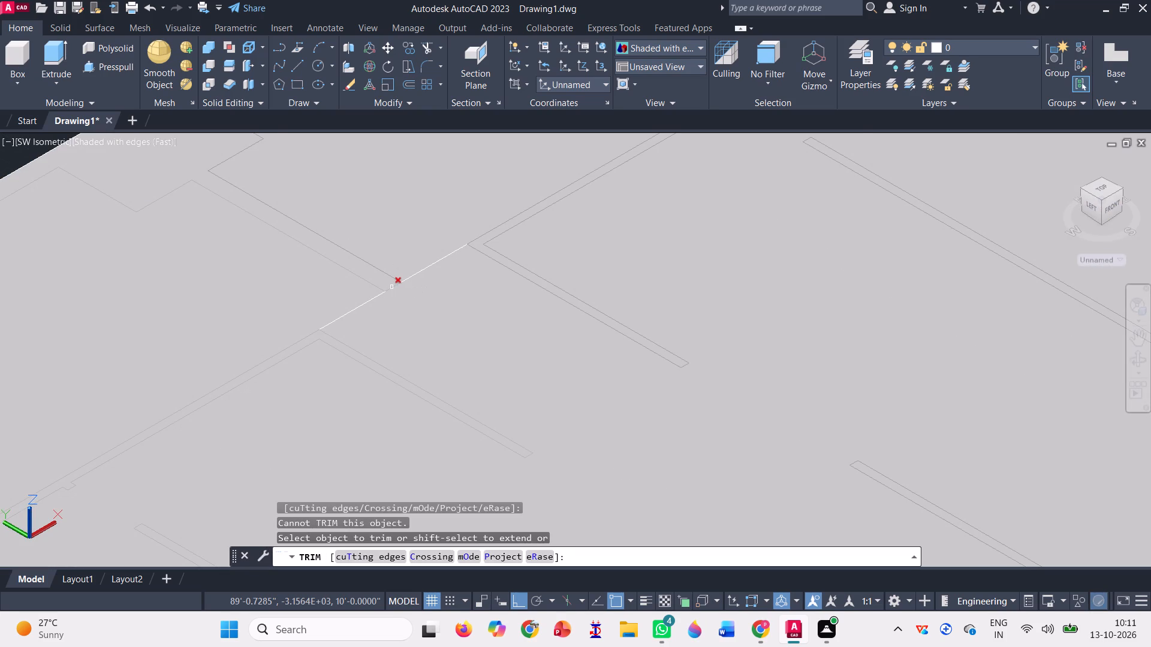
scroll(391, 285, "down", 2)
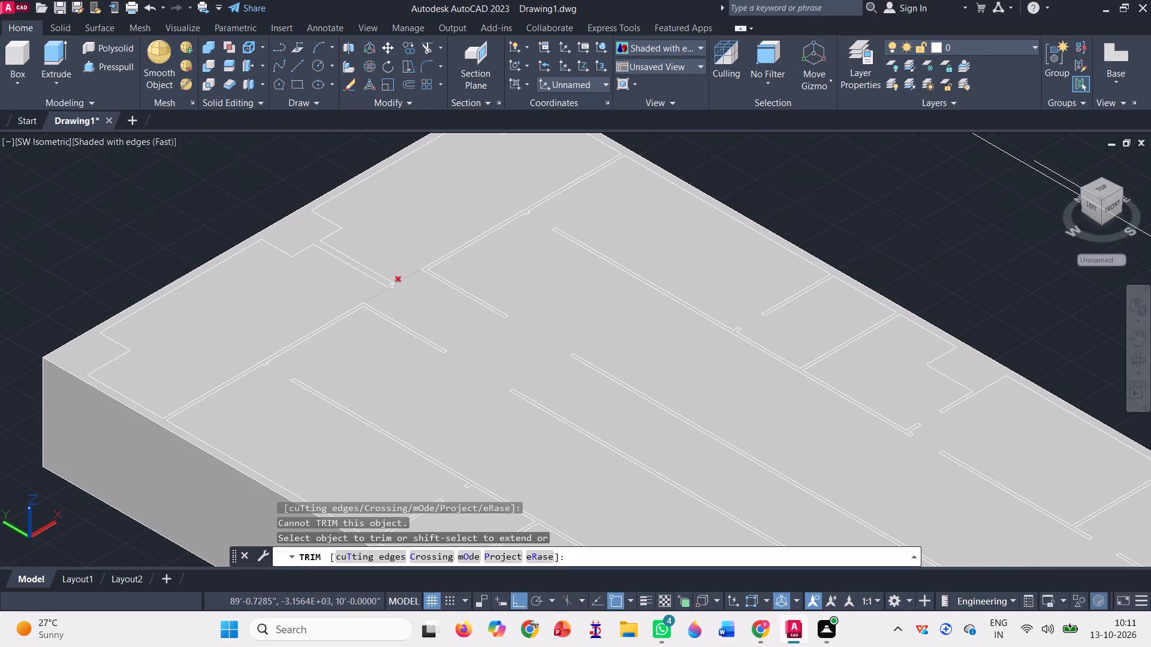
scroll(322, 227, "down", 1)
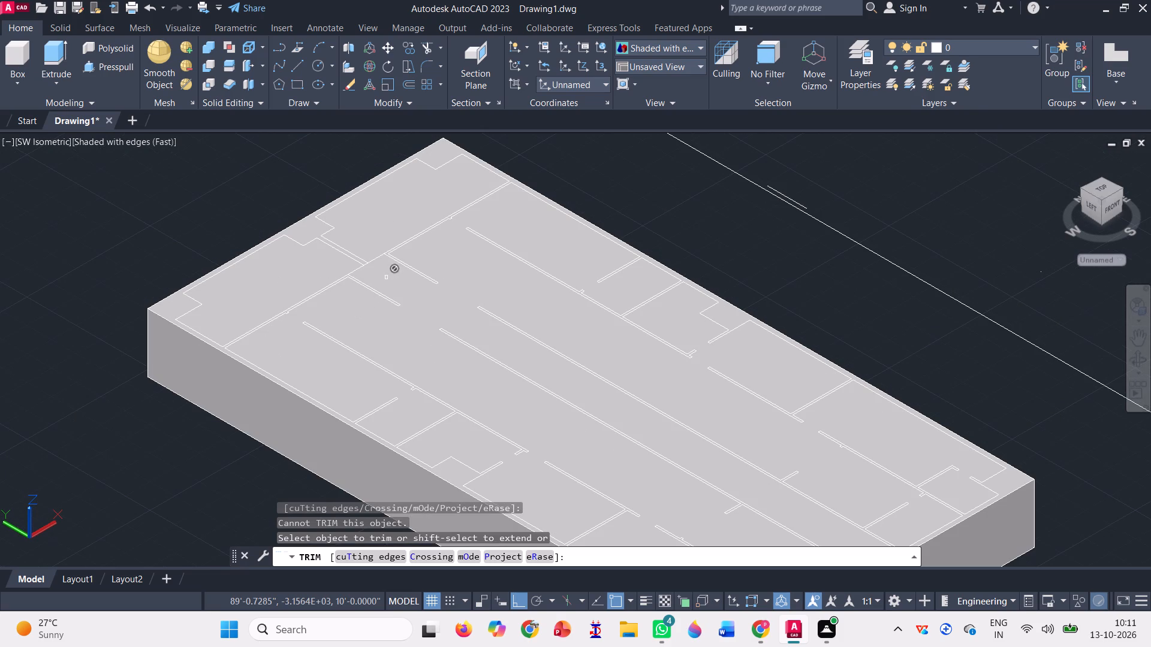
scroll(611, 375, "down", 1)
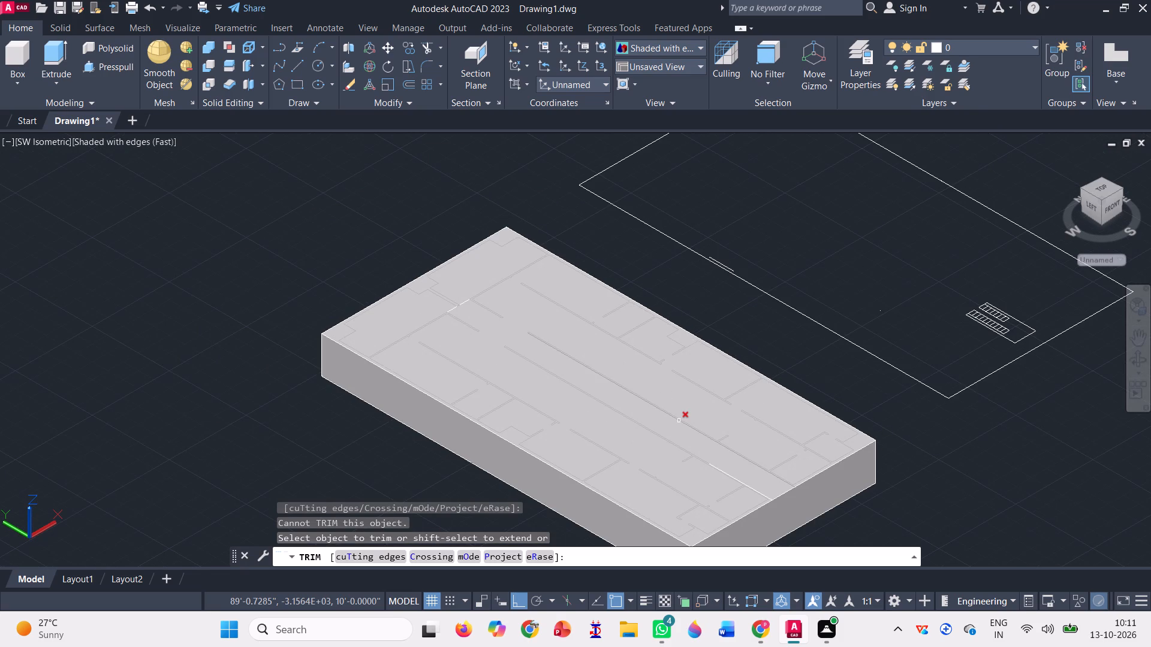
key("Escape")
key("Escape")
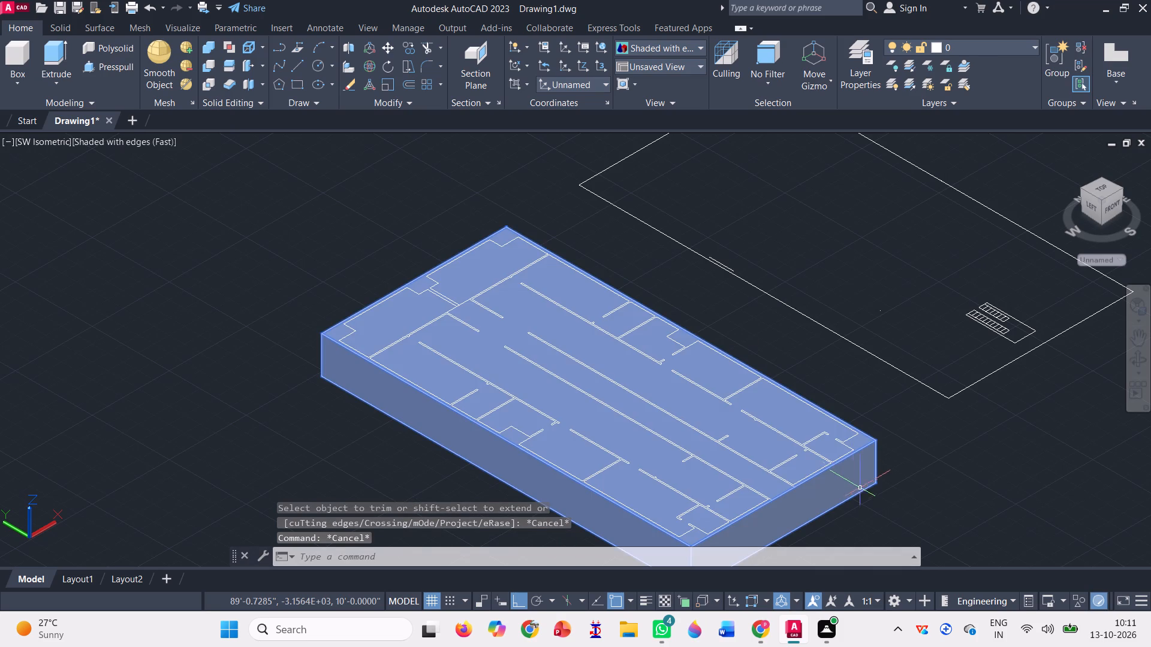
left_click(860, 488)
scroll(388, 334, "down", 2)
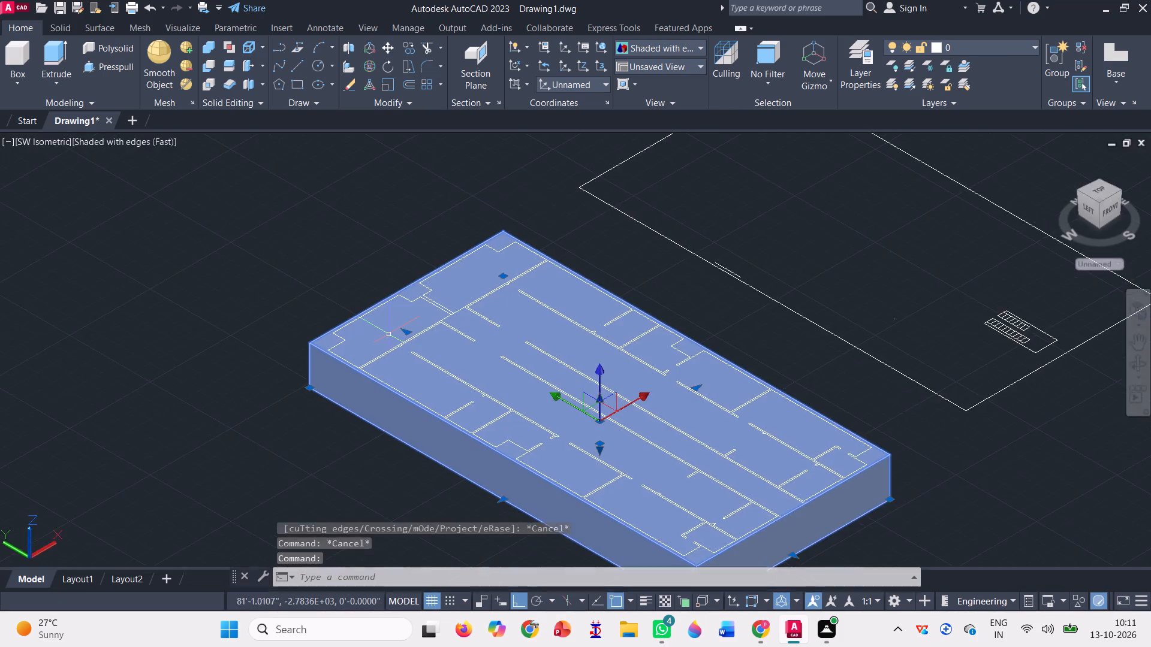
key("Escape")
Join the wall layout on the block's top face with the newly drawn closing lines.
left_click(754, 495)
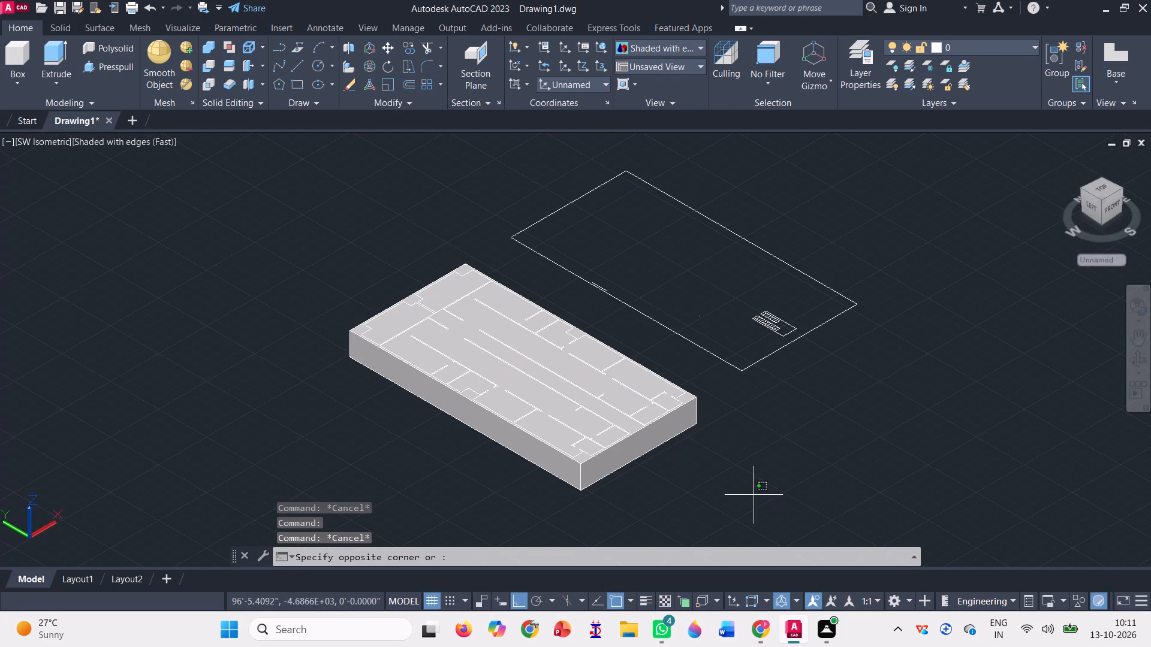
left_click(252, 211)
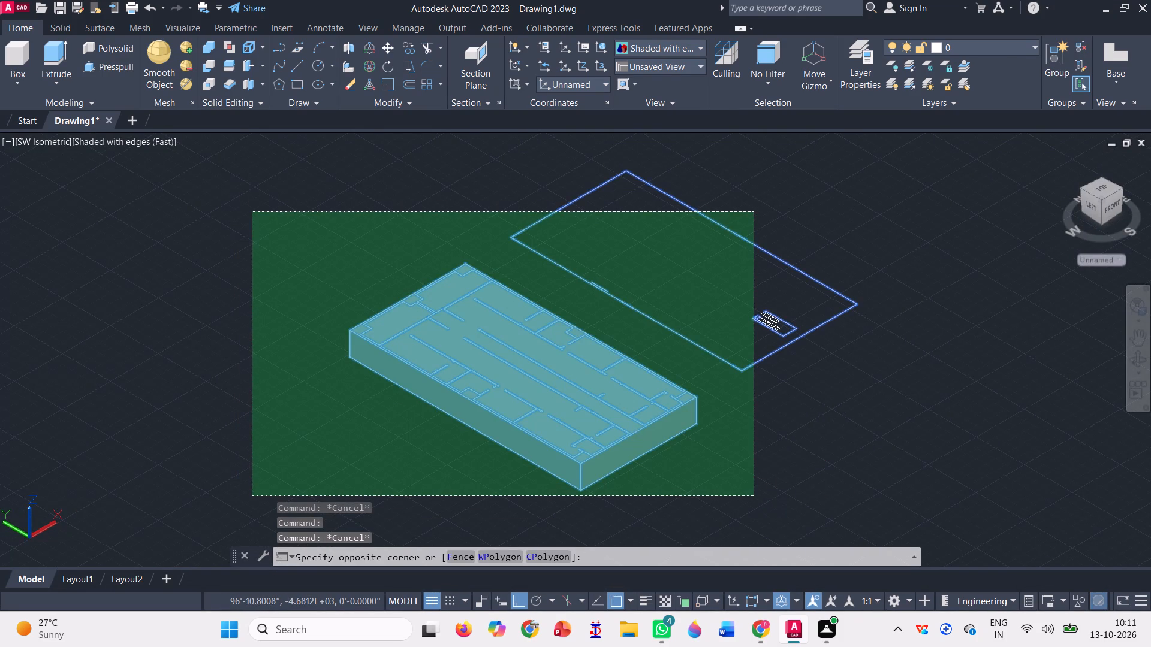
key("j")
key("Return")
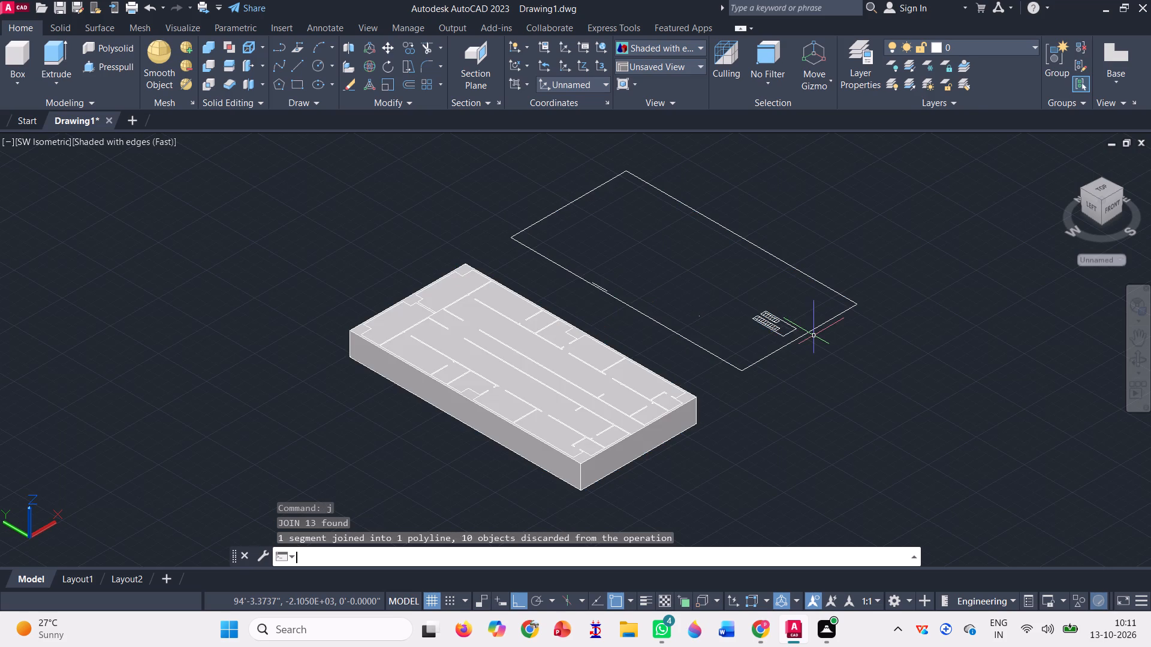
Delete the leftover plan boundary rectangle and the staircase linework beside the block.
scroll(887, 305, "up", 2)
left_click(917, 378)
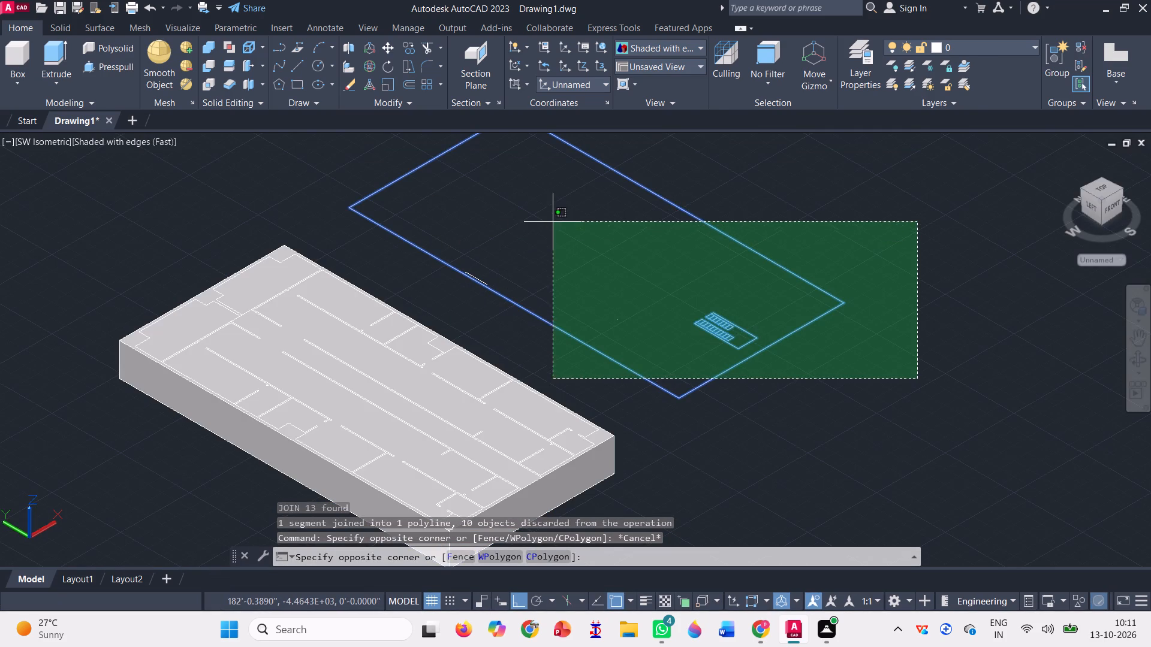
left_click(608, 208)
key("Delete")
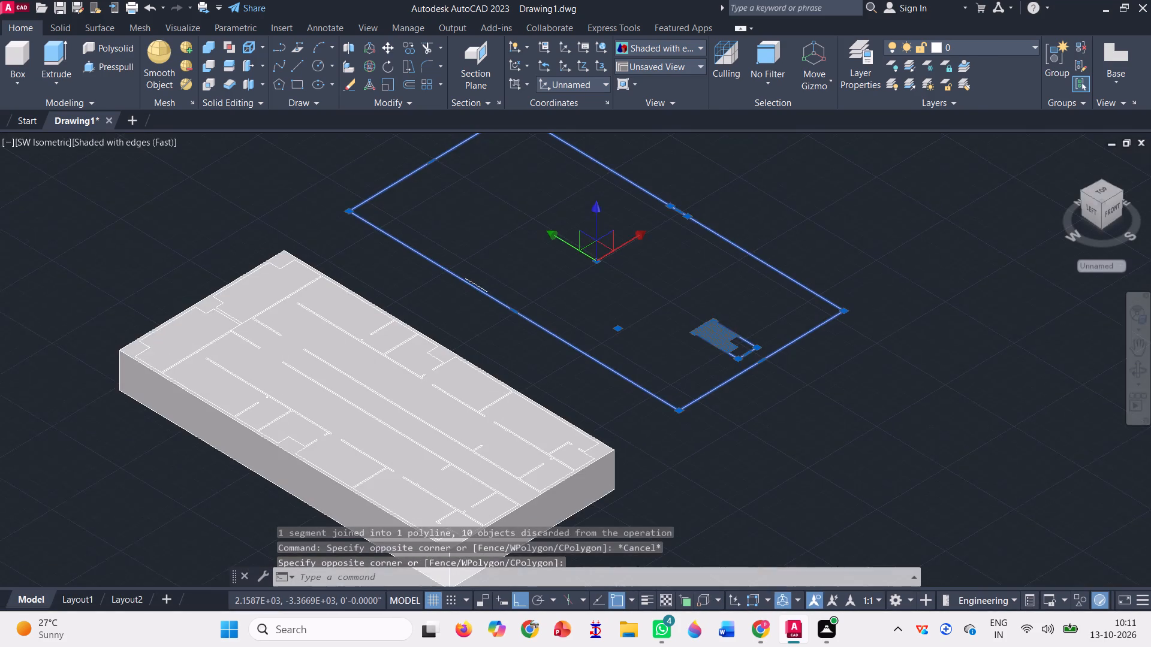
Delete the remaining corner pieces and short line fragments of the old plan outline beside the block.
left_click(743, 442)
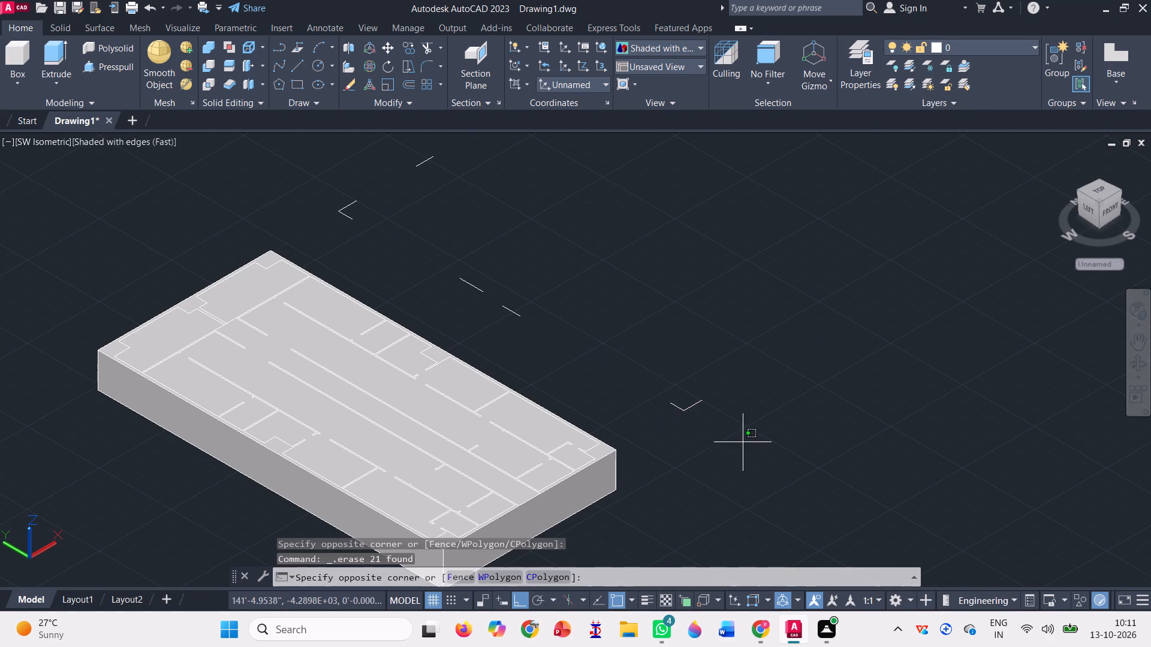
left_click(637, 344)
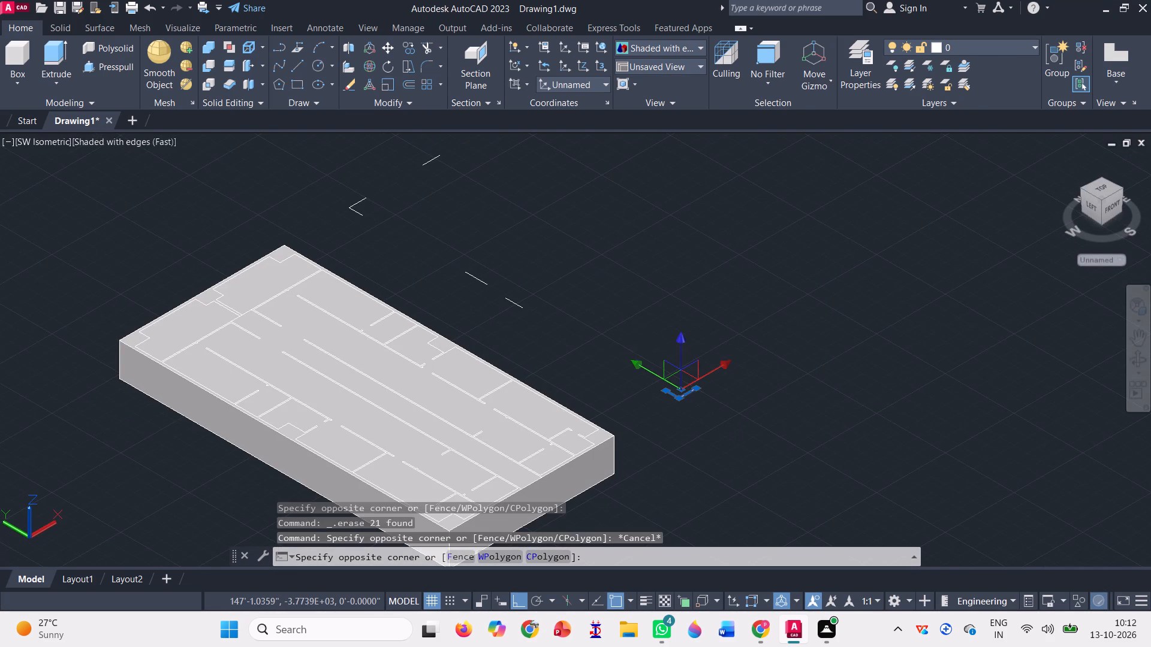
left_click(541, 319)
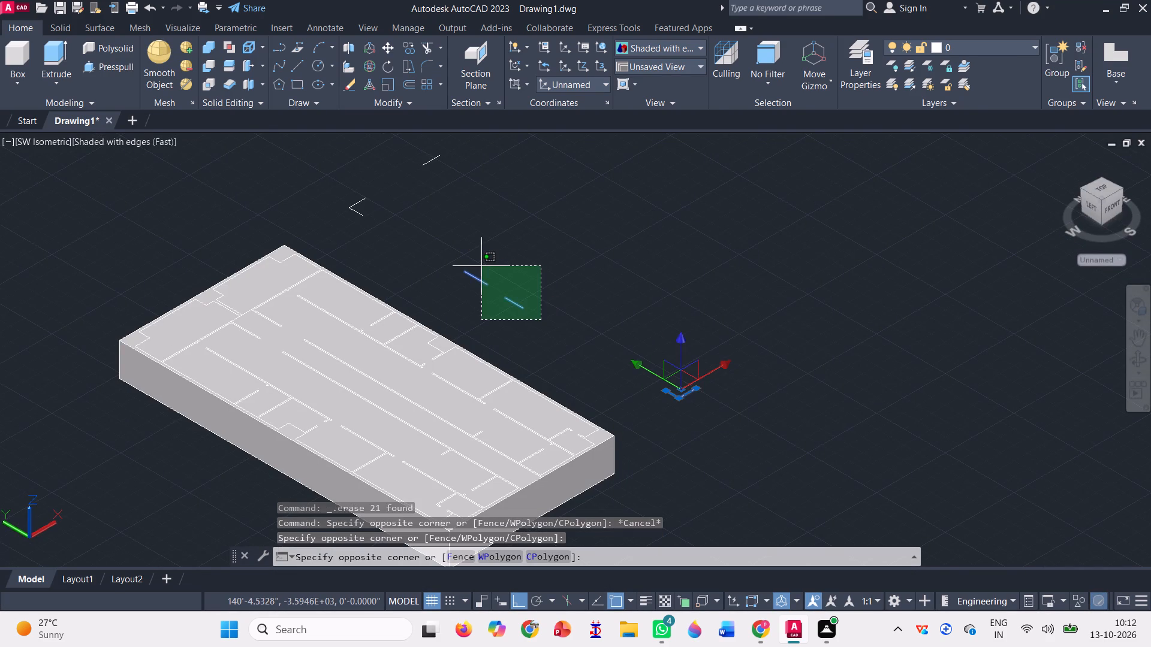
left_click(477, 256)
key("Delete")
left_click(469, 227)
left_click(406, 144)
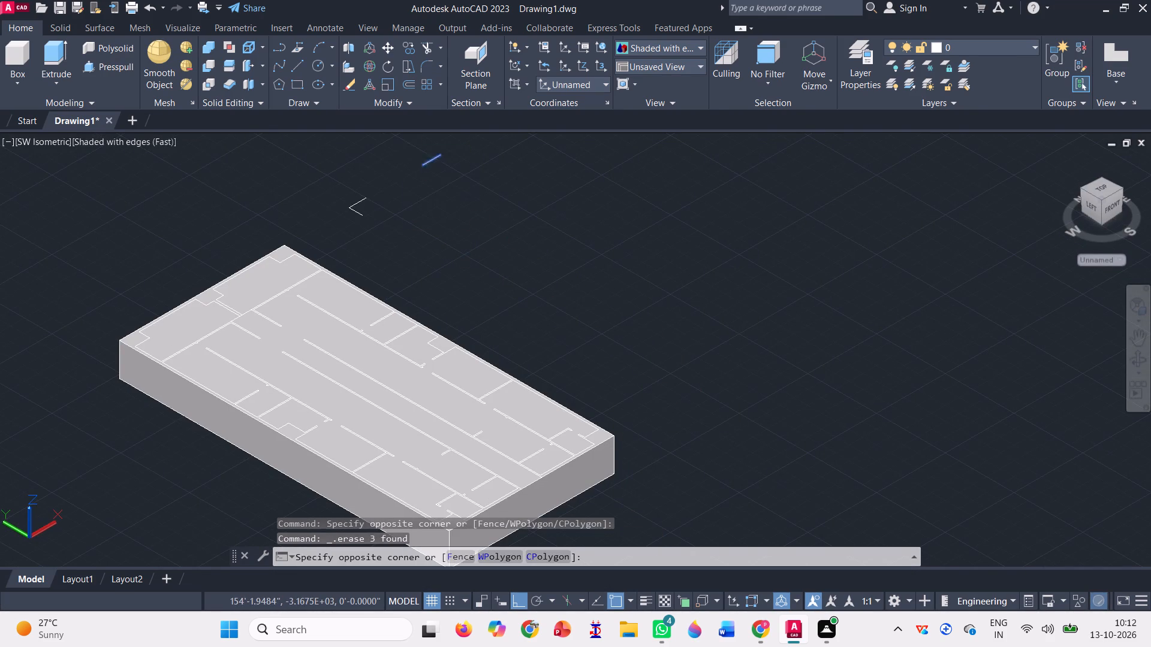
left_click(403, 232)
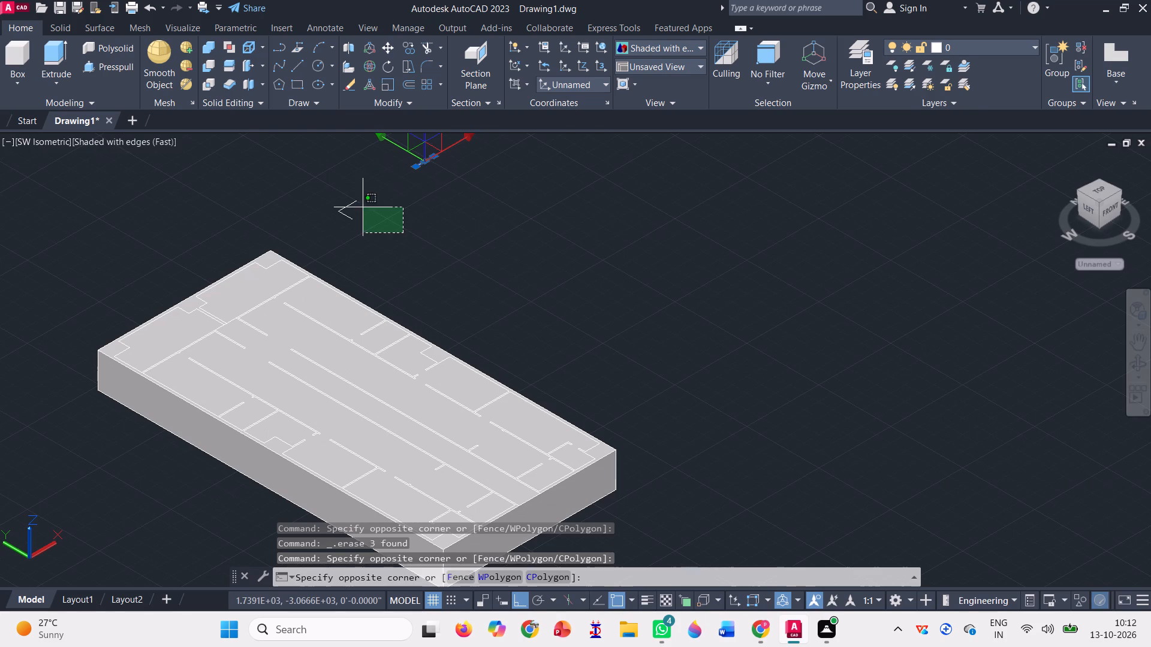
left_click(336, 183)
key("Delete")
scroll(565, 244, "down", 3)
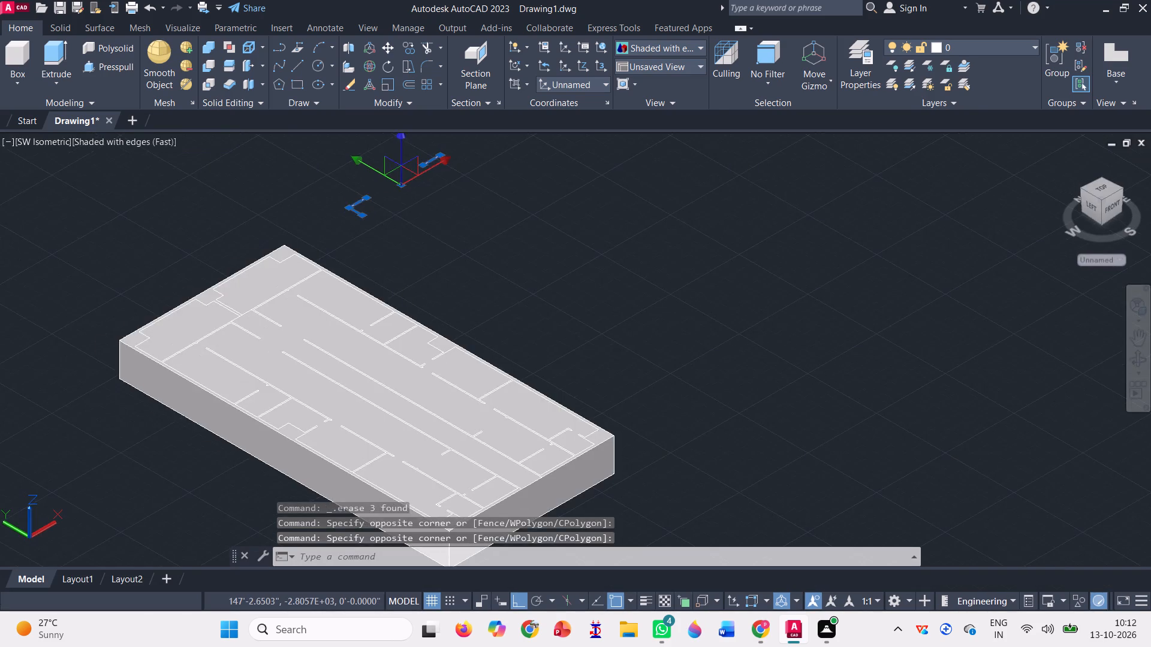
scroll(553, 200, "up", 2)
left_click(577, 216)
left_click(505, 171)
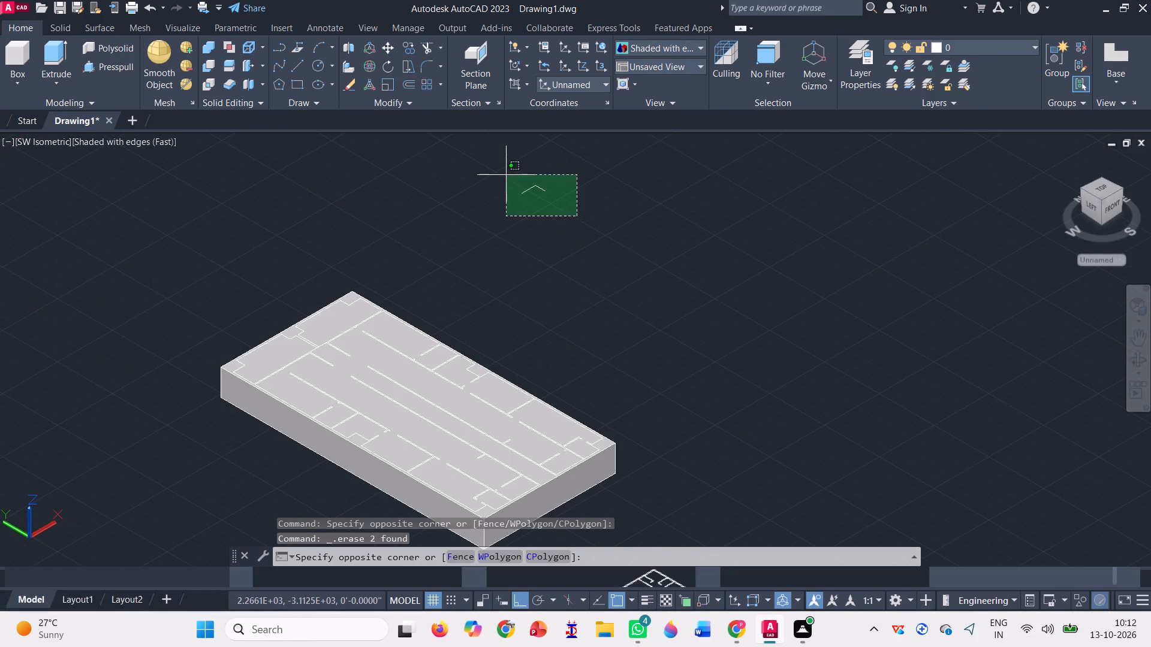
key("Delete")
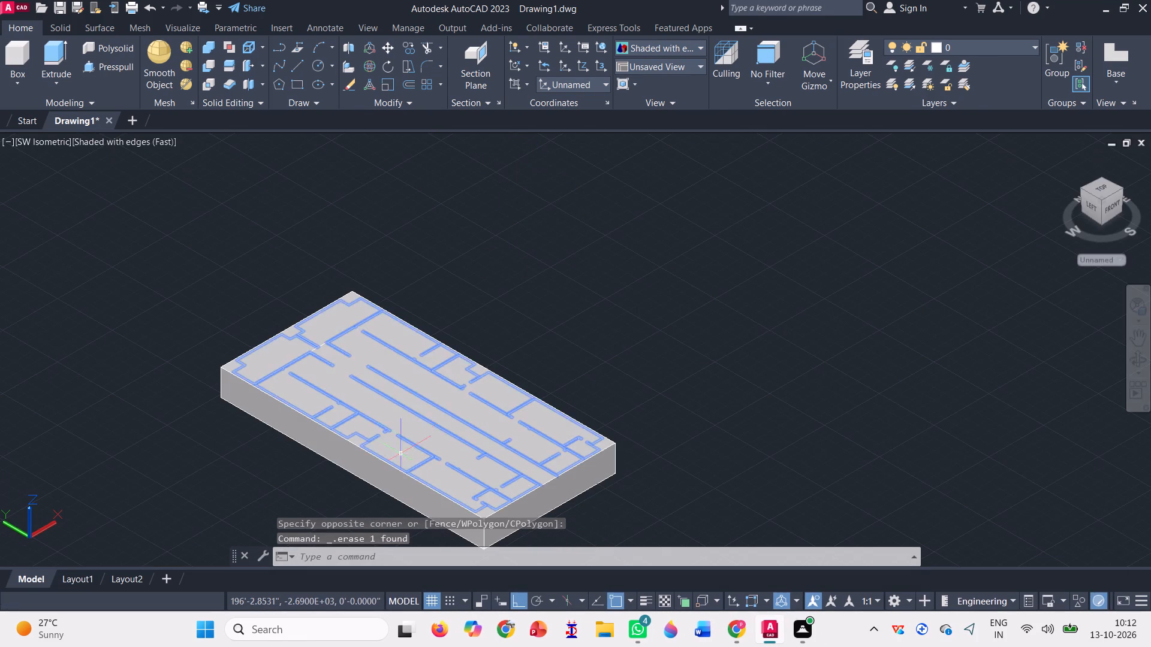
Presspull the notched end room at the block's left-face corner by -10' to cut it out of the solid.
scroll(558, 268, "down", 1)
scroll(447, 379, "up", 3)
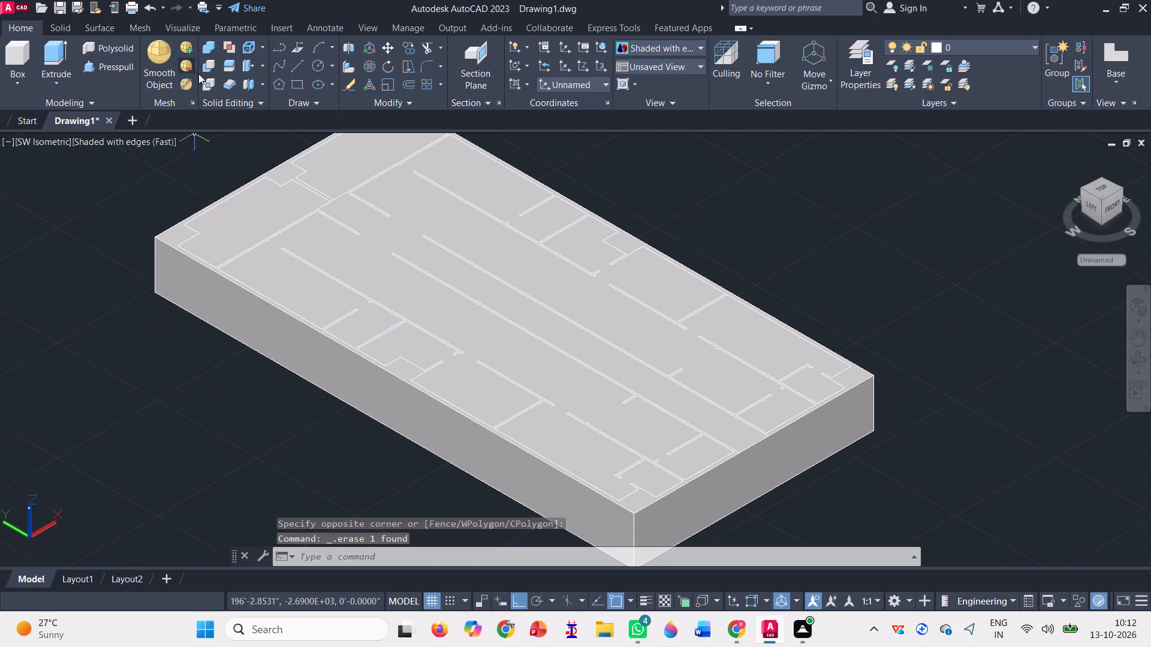
left_click(126, 69)
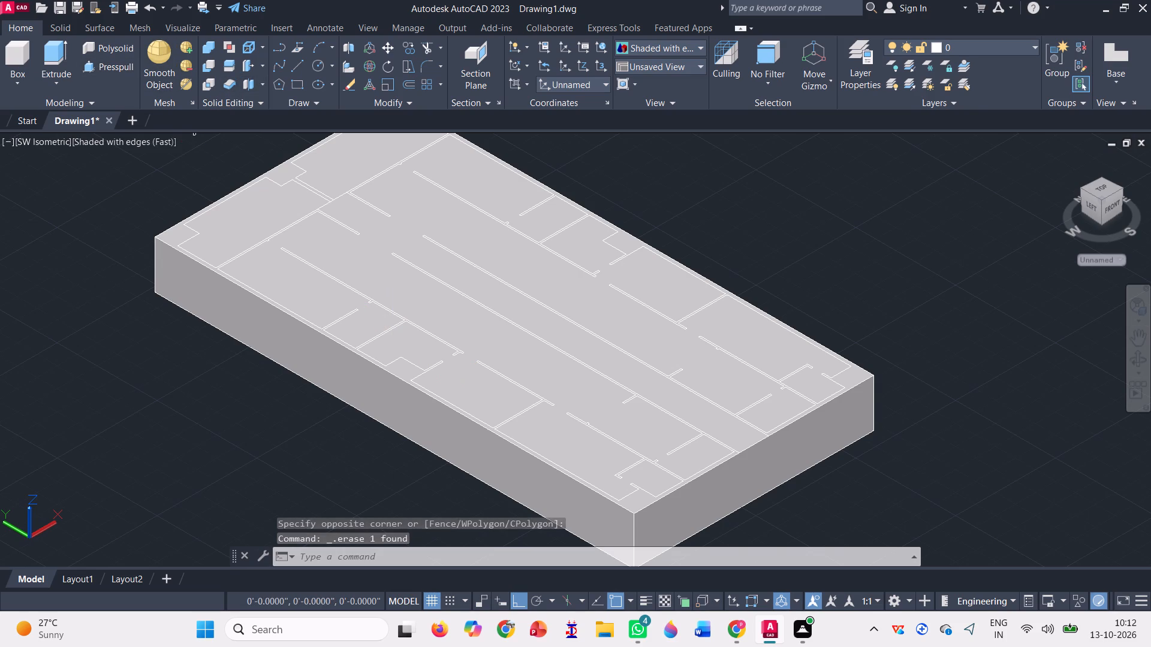
left_click(263, 211)
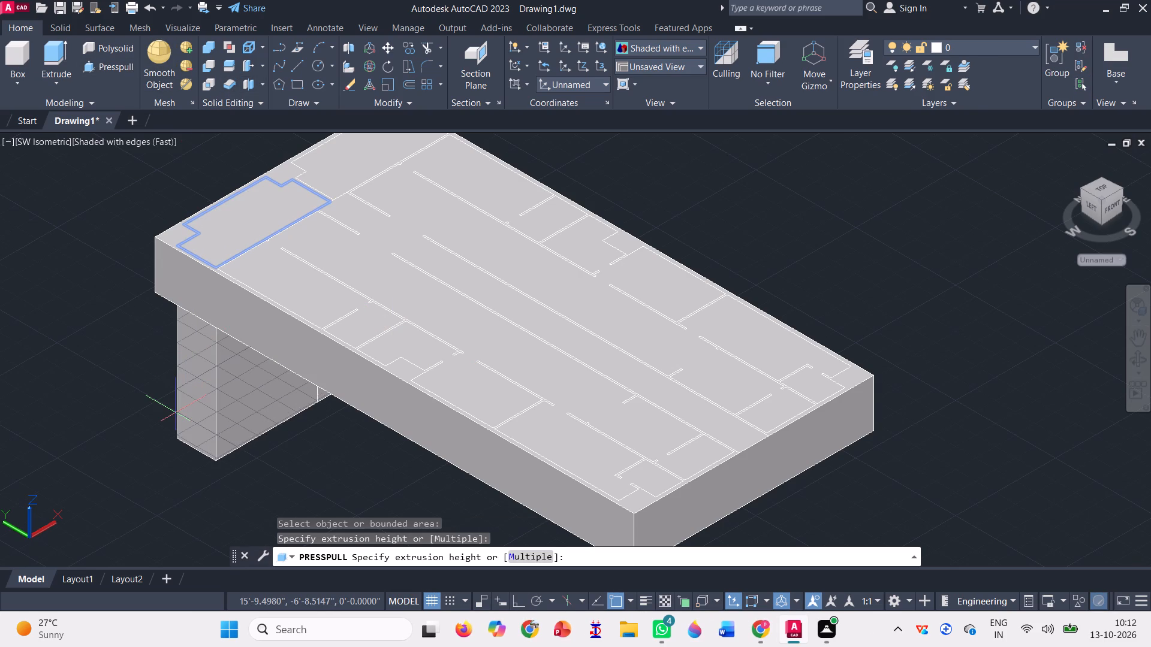
type("-10'")
key("Return")
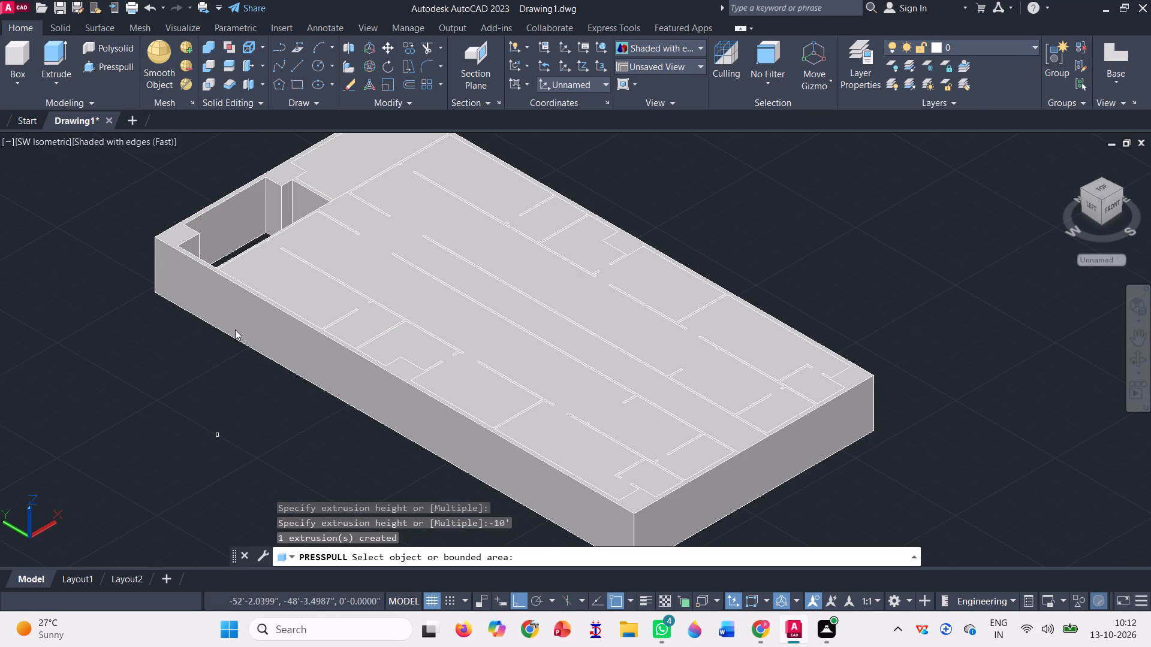
Presspull the adjoining notched end room at the block's rear corner by -10' to cut it out.
scroll(335, 352, "down", 1)
scroll(399, 265, "up", 3)
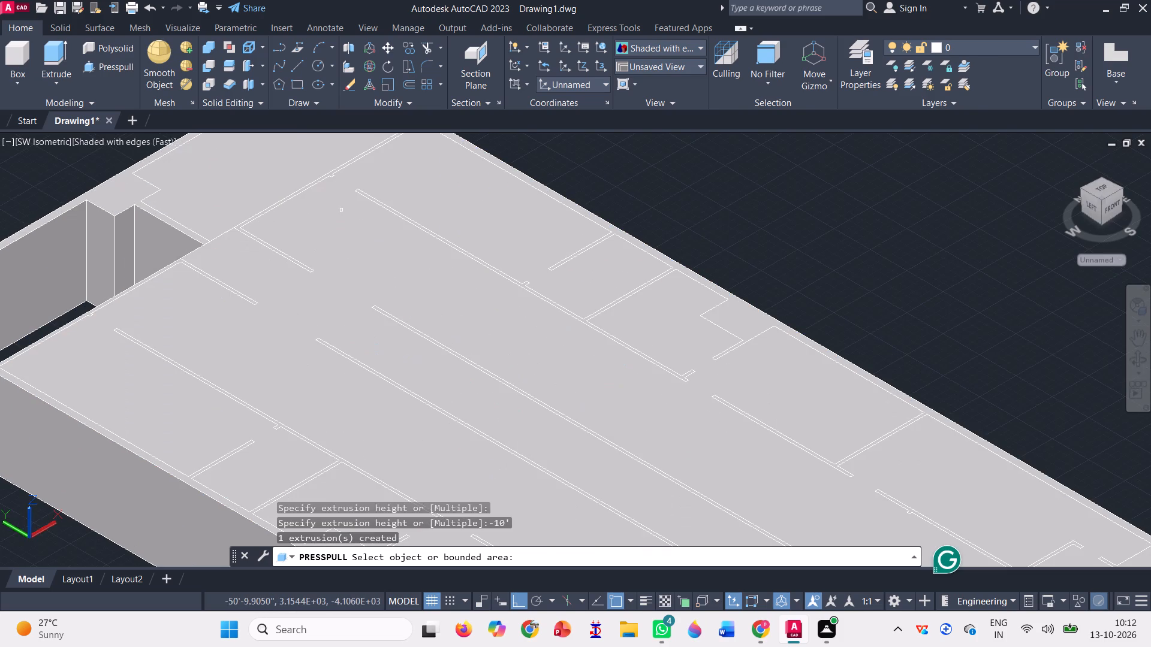
scroll(277, 250, "down", 1)
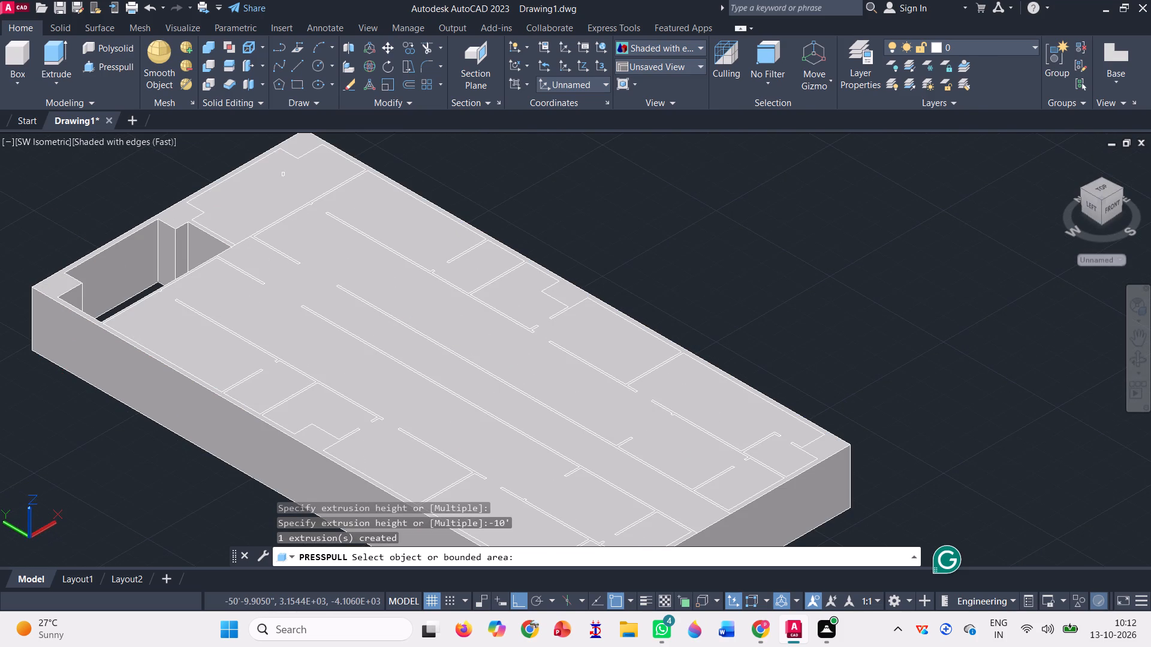
left_click(222, 194)
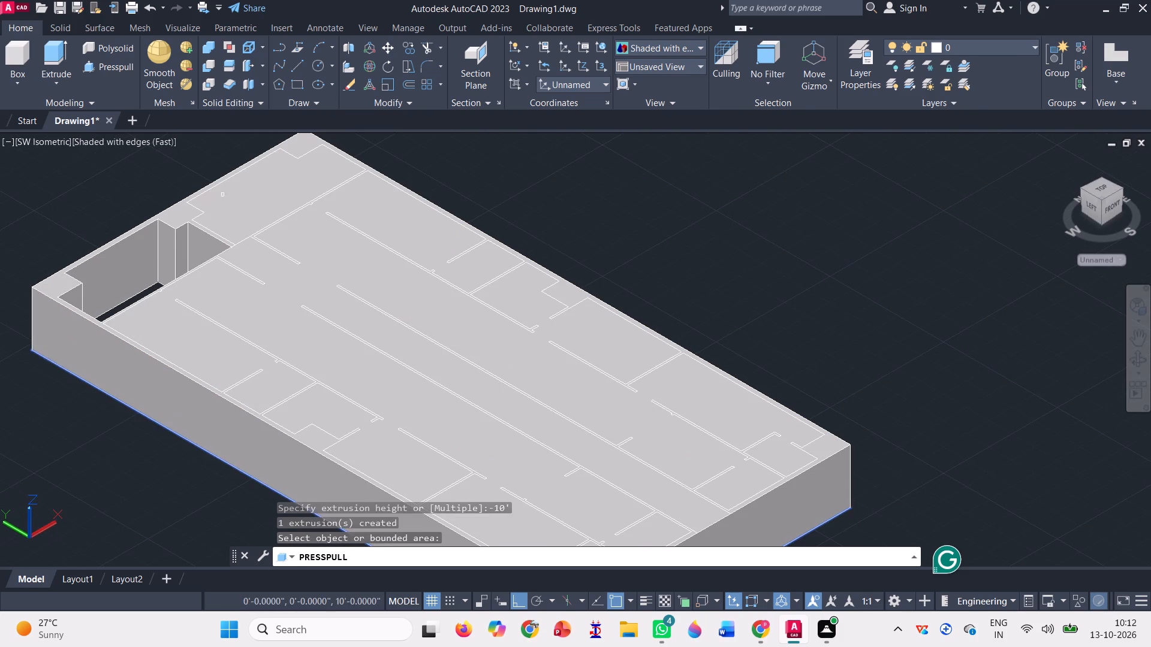
scroll(287, 208, "down", 1)
left_click(276, 198)
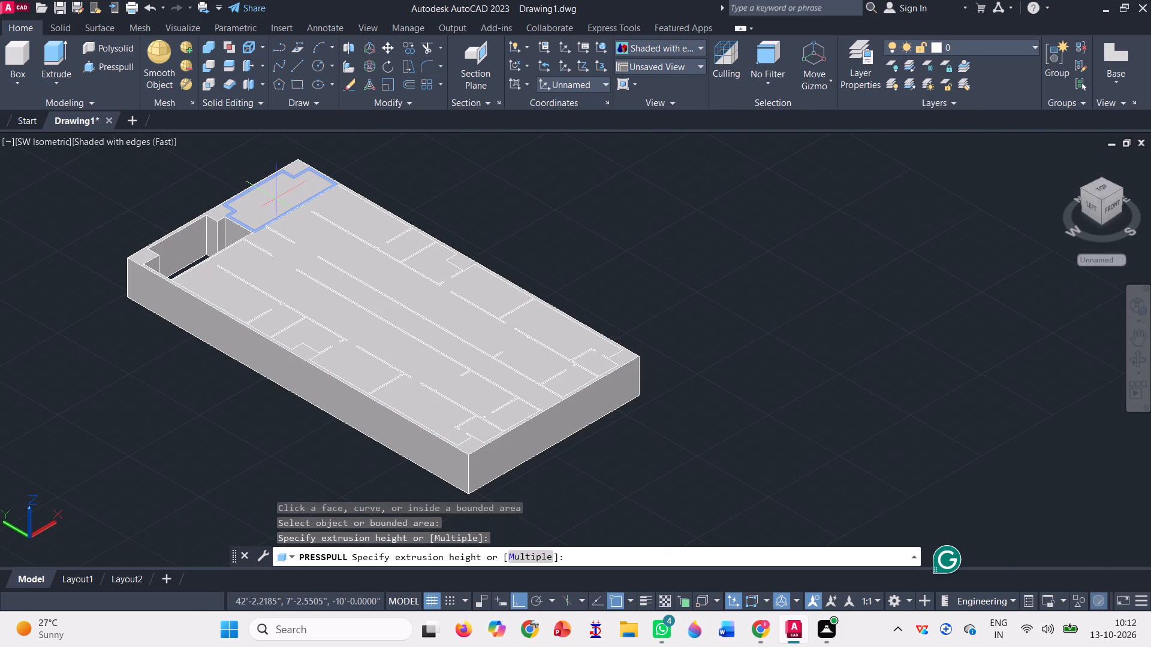
type("-10'")
key("Return")
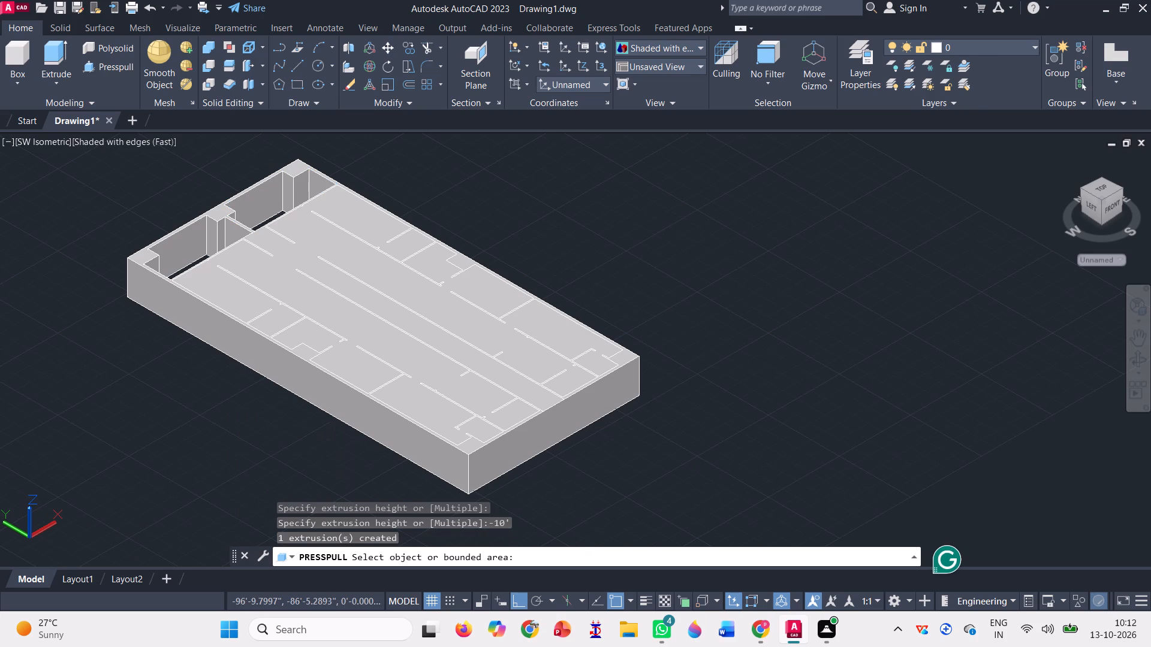
scroll(234, 454, "up", 2)
scroll(250, 449, "down", 2)
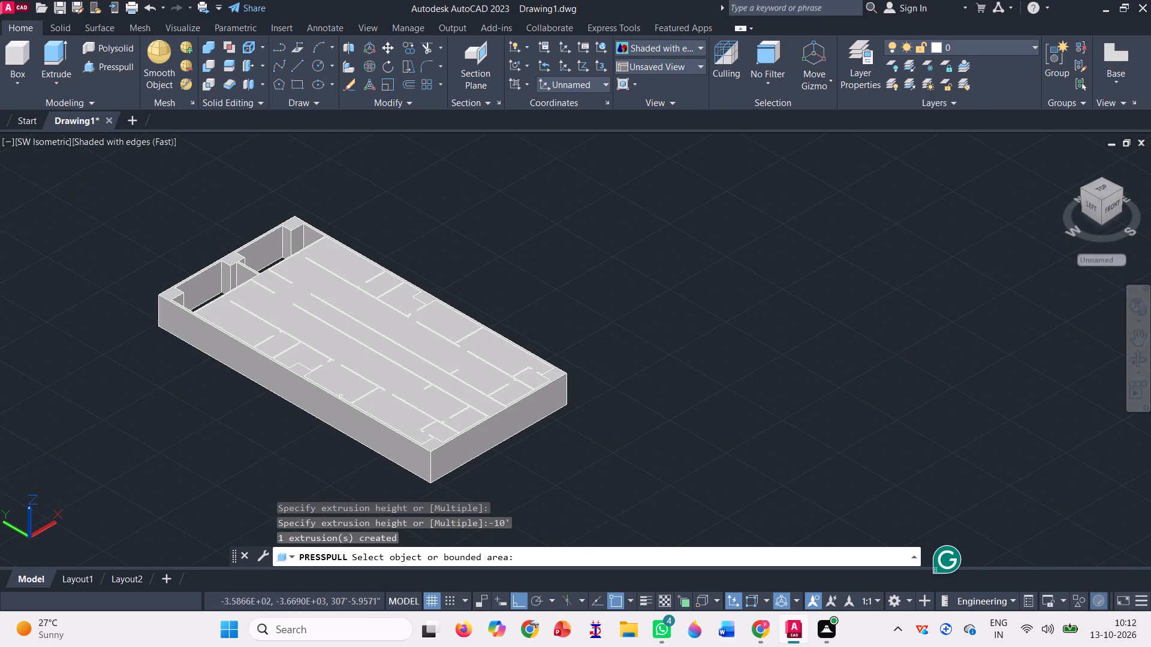
Presspull the large remaining floor area between the wall outlines by -10' to leave the partition walls standing.
left_click(341, 374)
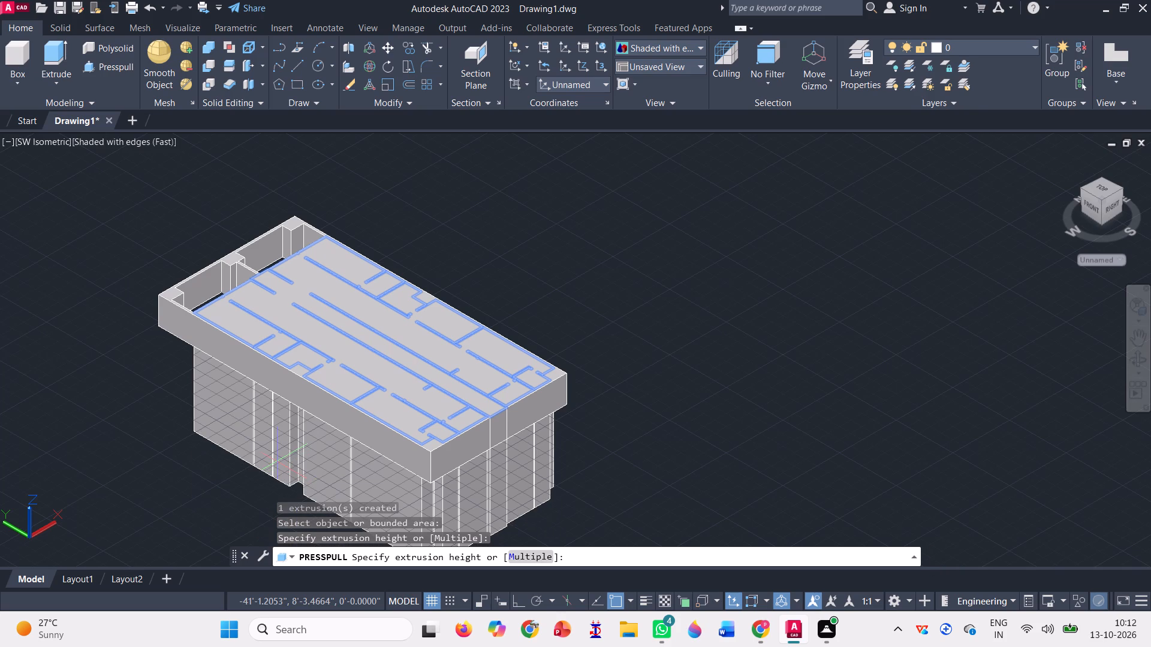
key("1")
key("BackSpace")
type("-10'")
key("Return")
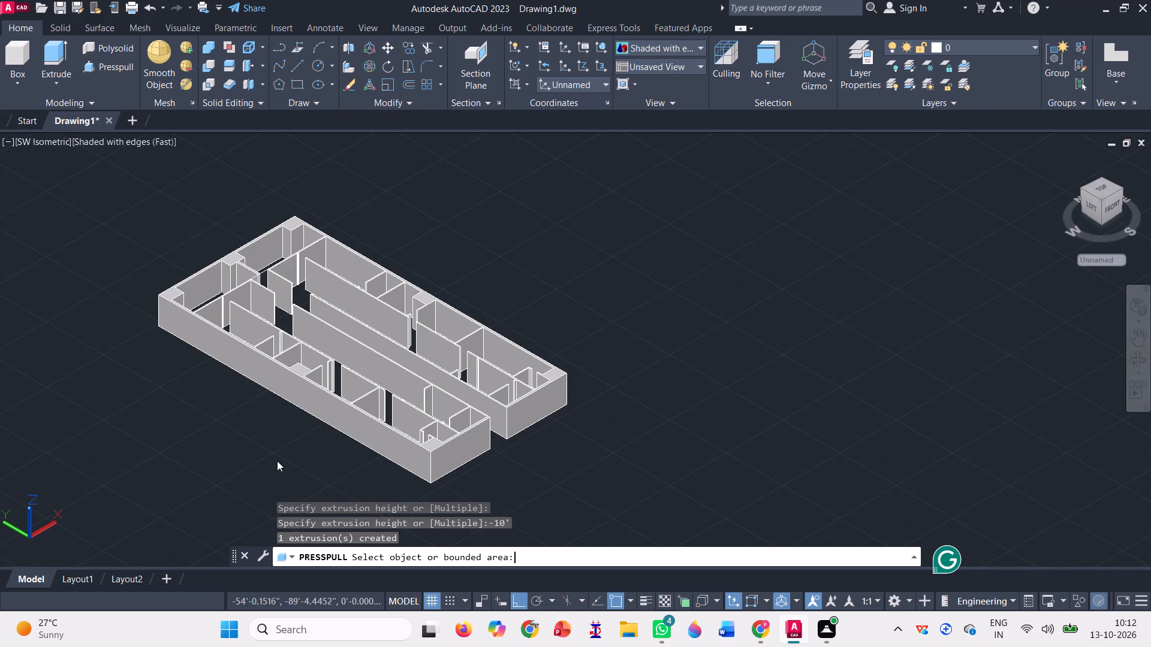
scroll(379, 354, "up", 2)
scroll(386, 349, "down", 2)
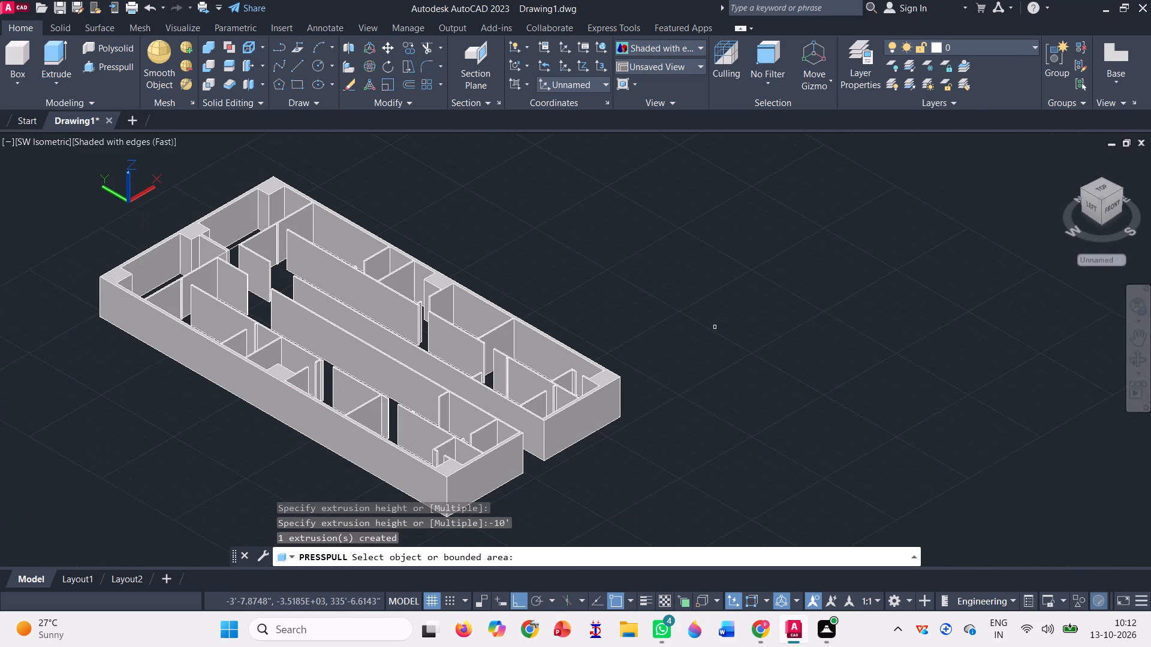
key("Escape")
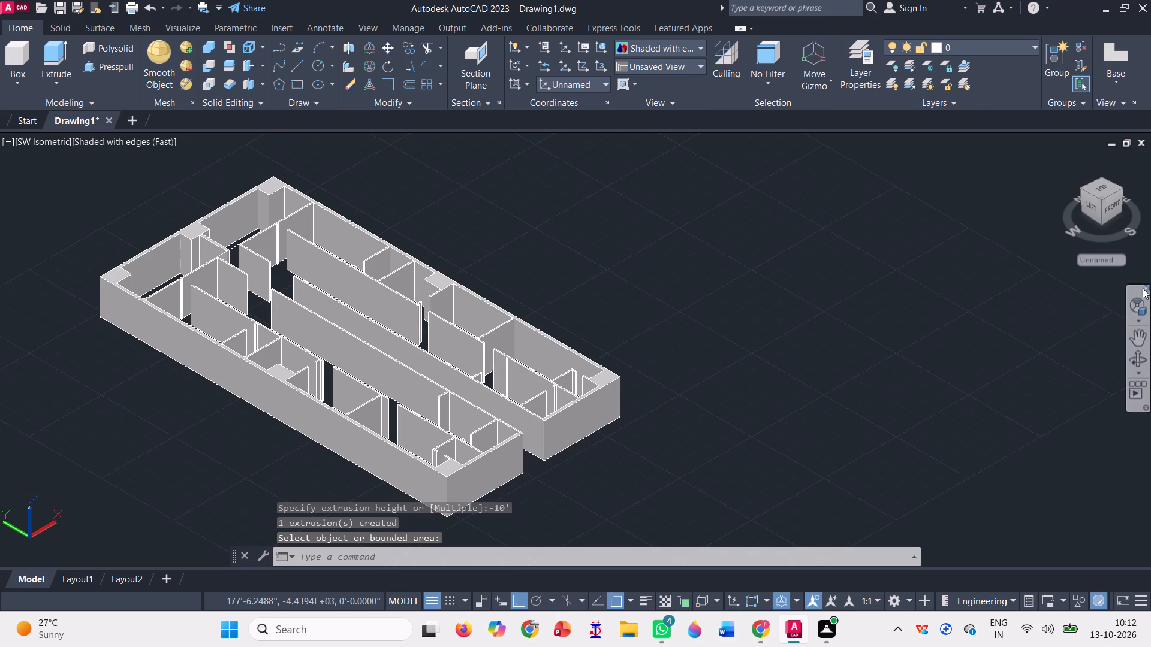
Delete the stray line spanning the opening between the partition walls near the end rooms.
left_click(1146, 351)
left_click_drag(593, 241, 567, 294)
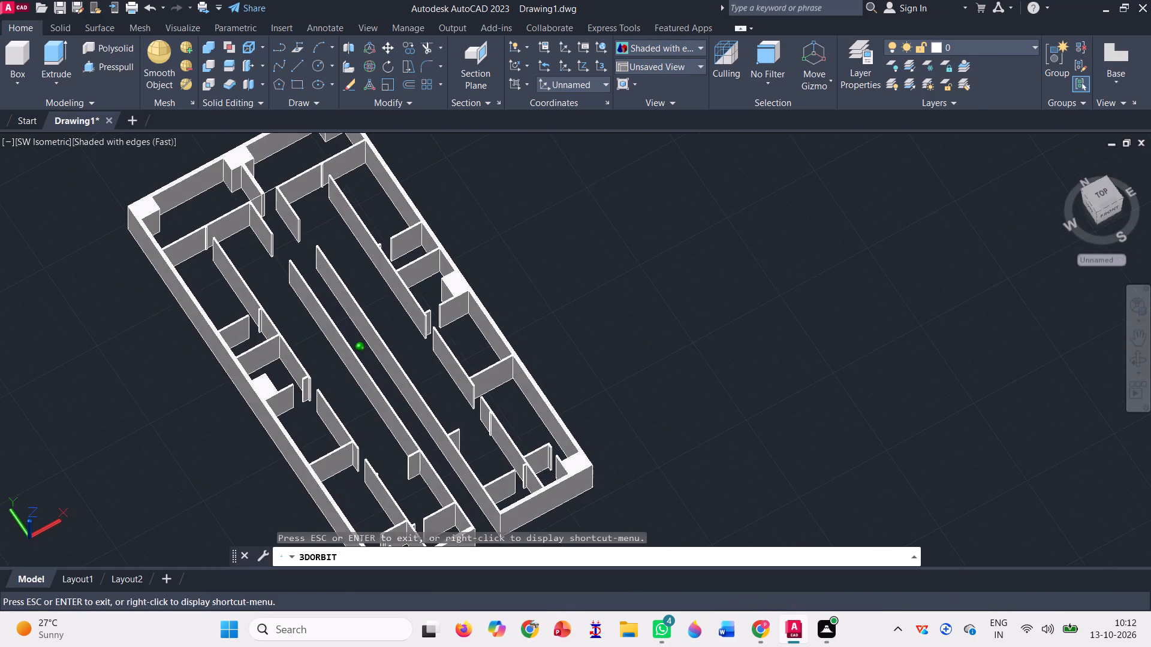
left_click_drag(567, 294, 502, 305)
left_click_drag(342, 348, 251, 331)
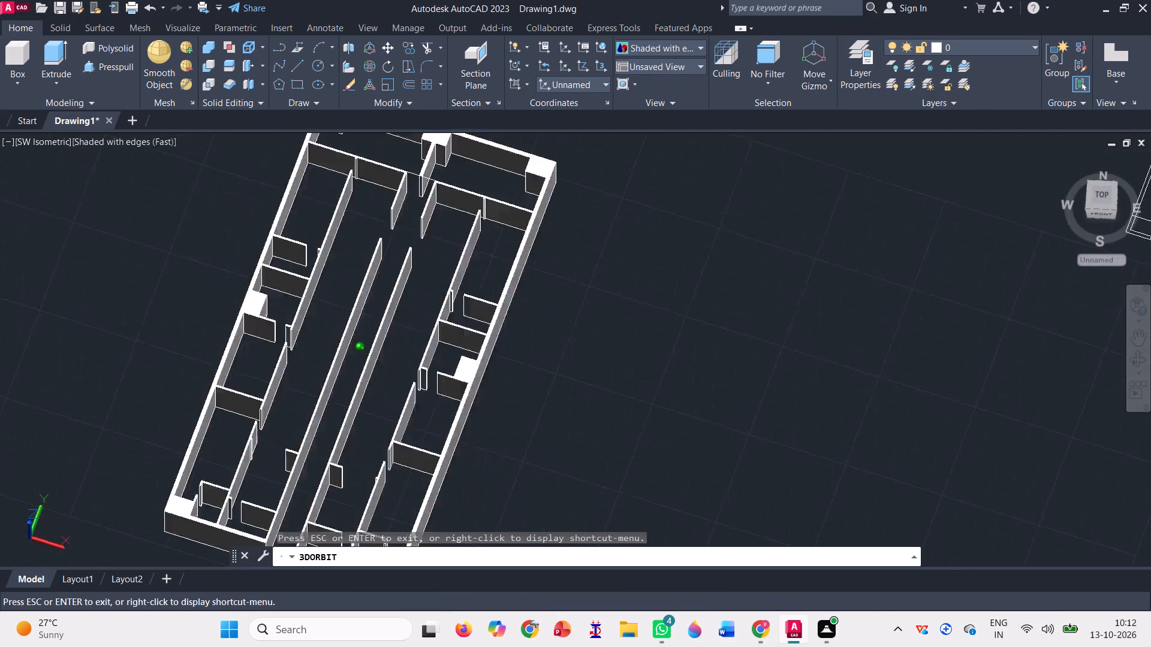
left_click_drag(251, 331, 414, 353)
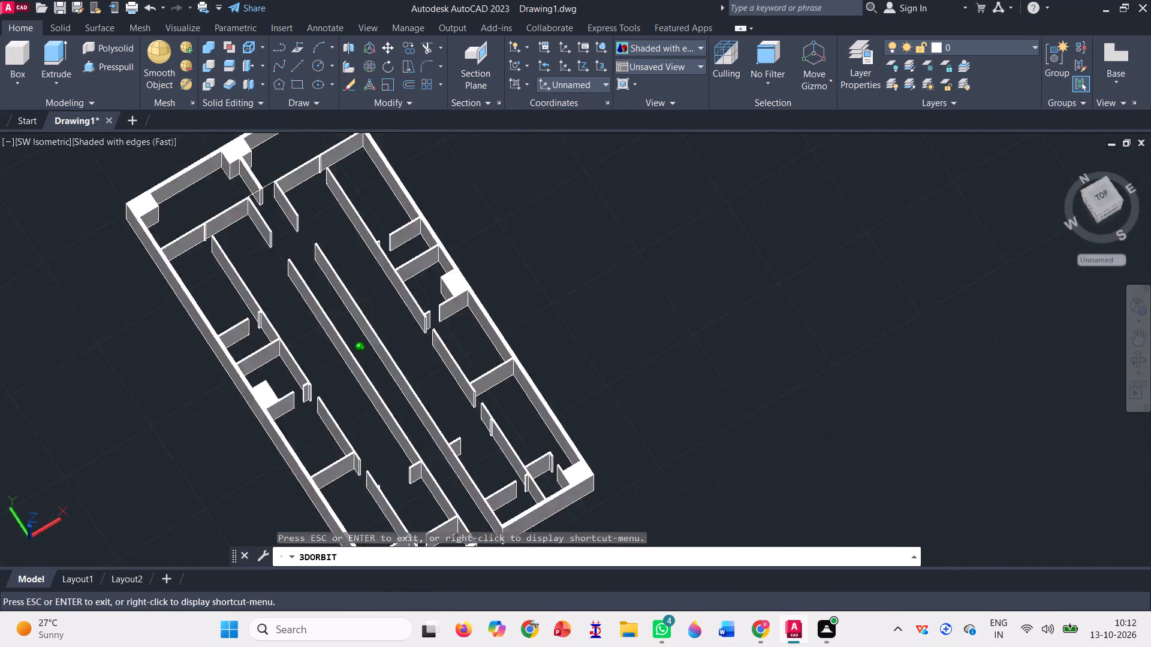
left_click_drag(414, 353, 490, 325)
key("Escape")
scroll(170, 285, "up", 4)
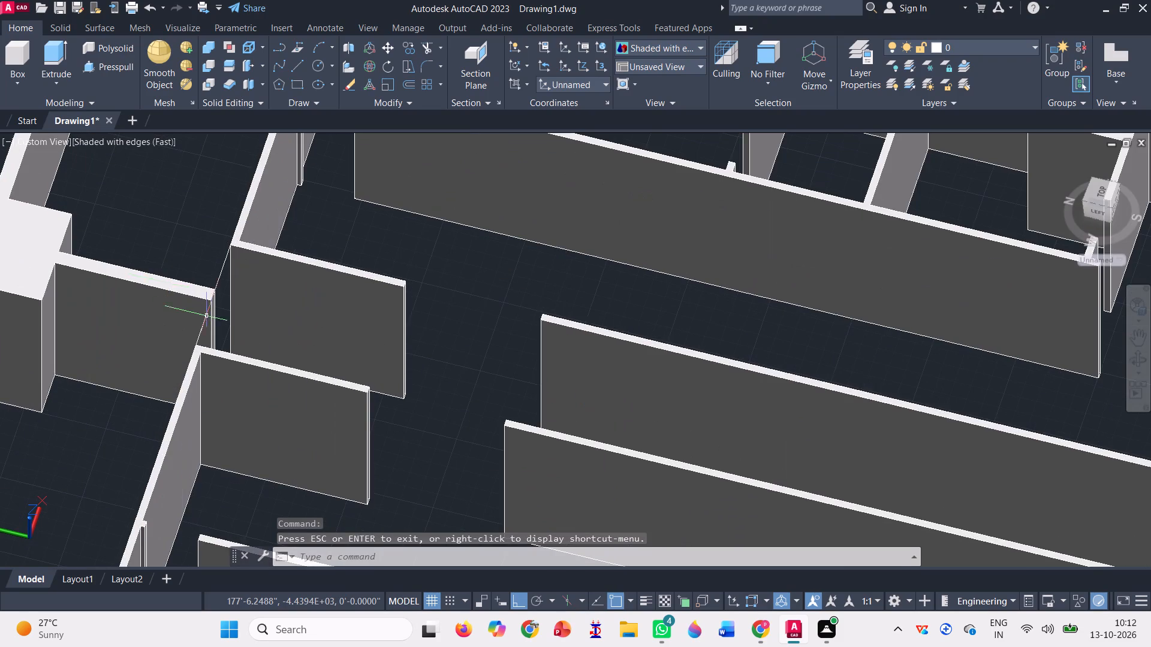
left_click(219, 274)
key("Delete")
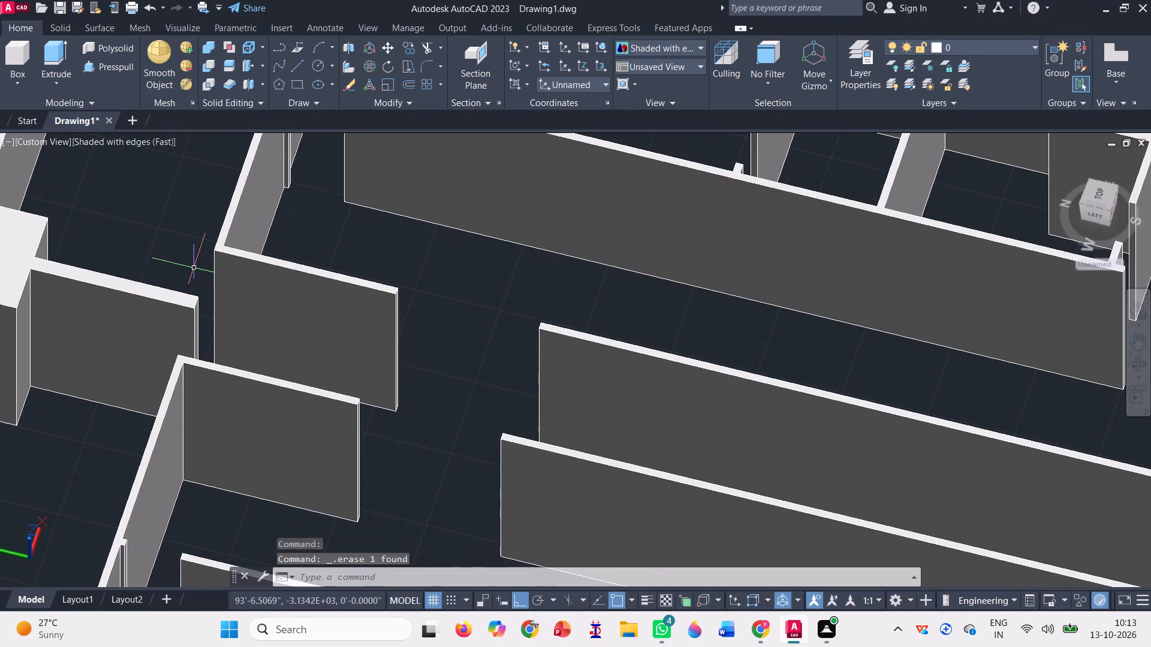
scroll(194, 264, "down", 4)
scroll(612, 362, "up", 3)
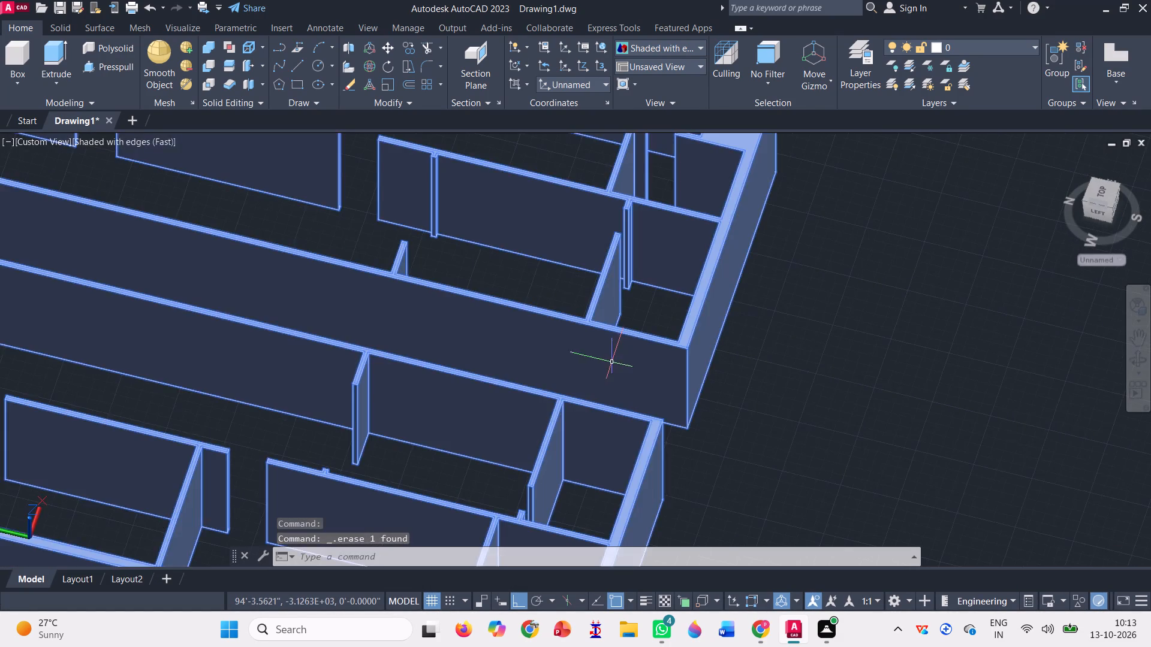
scroll(612, 355, "down", 3)
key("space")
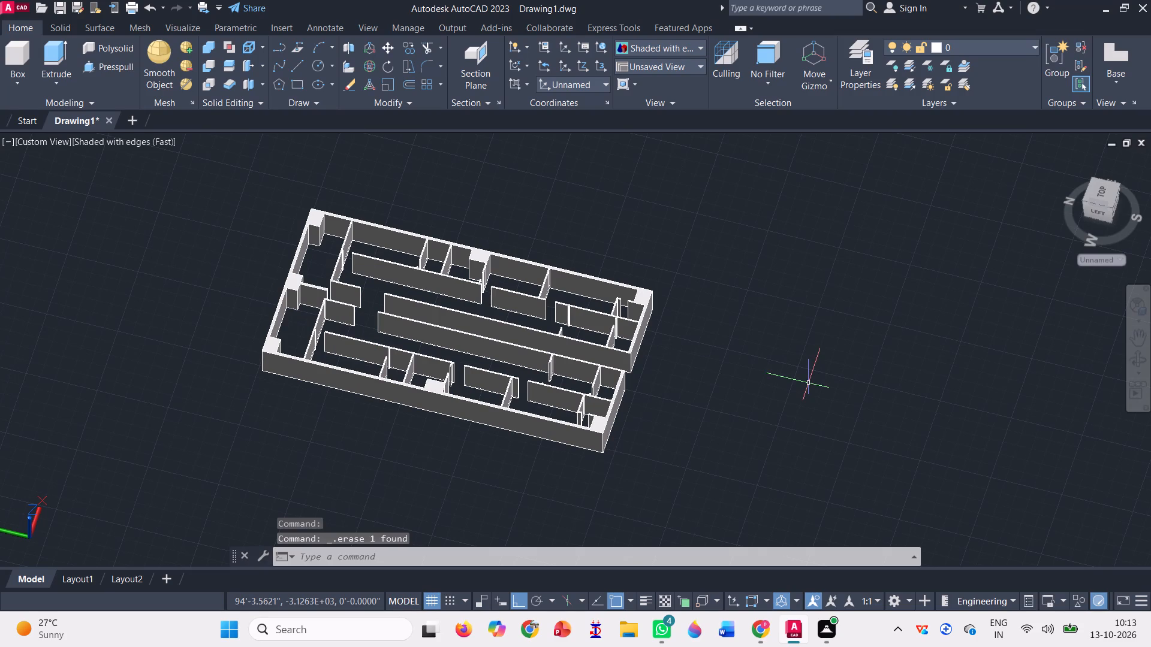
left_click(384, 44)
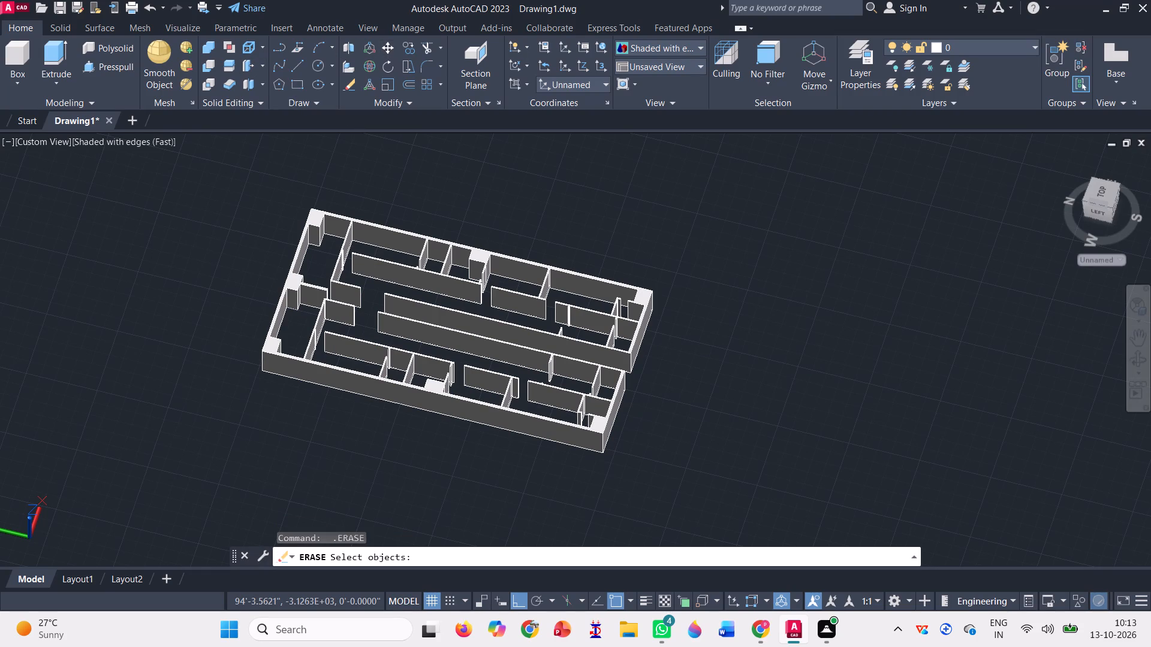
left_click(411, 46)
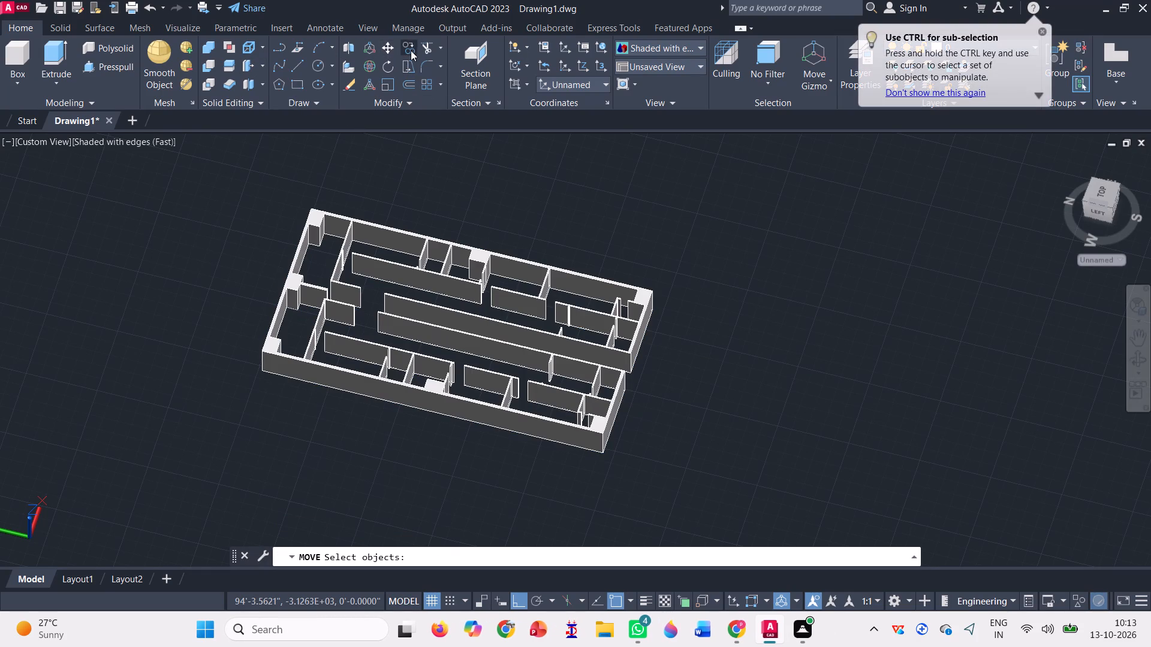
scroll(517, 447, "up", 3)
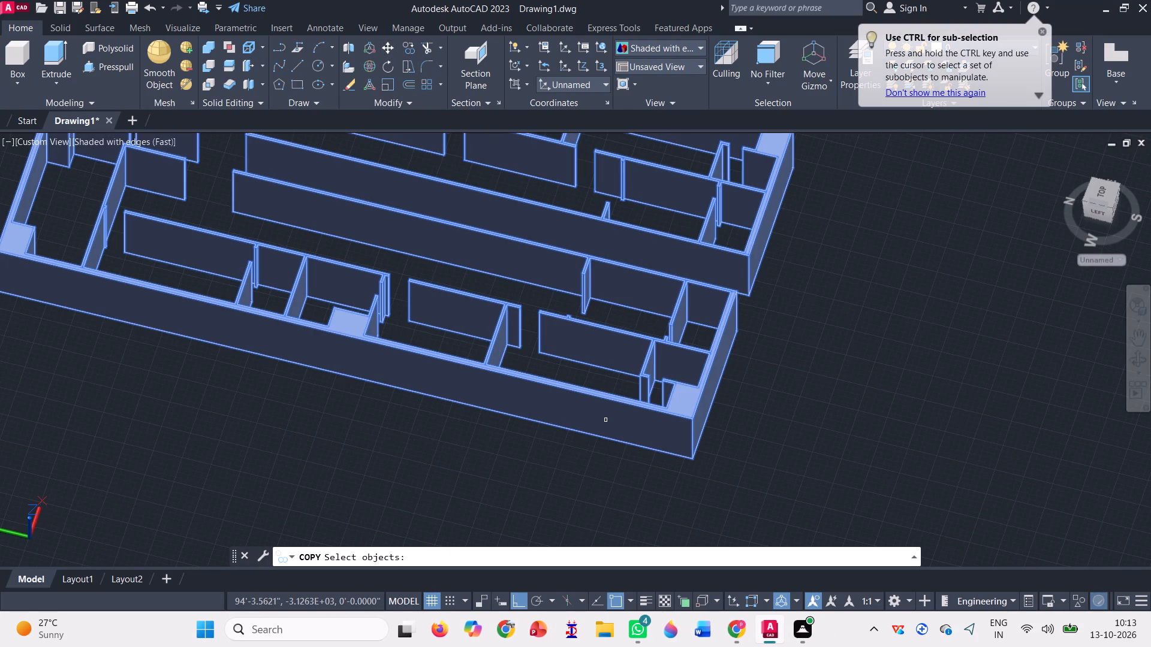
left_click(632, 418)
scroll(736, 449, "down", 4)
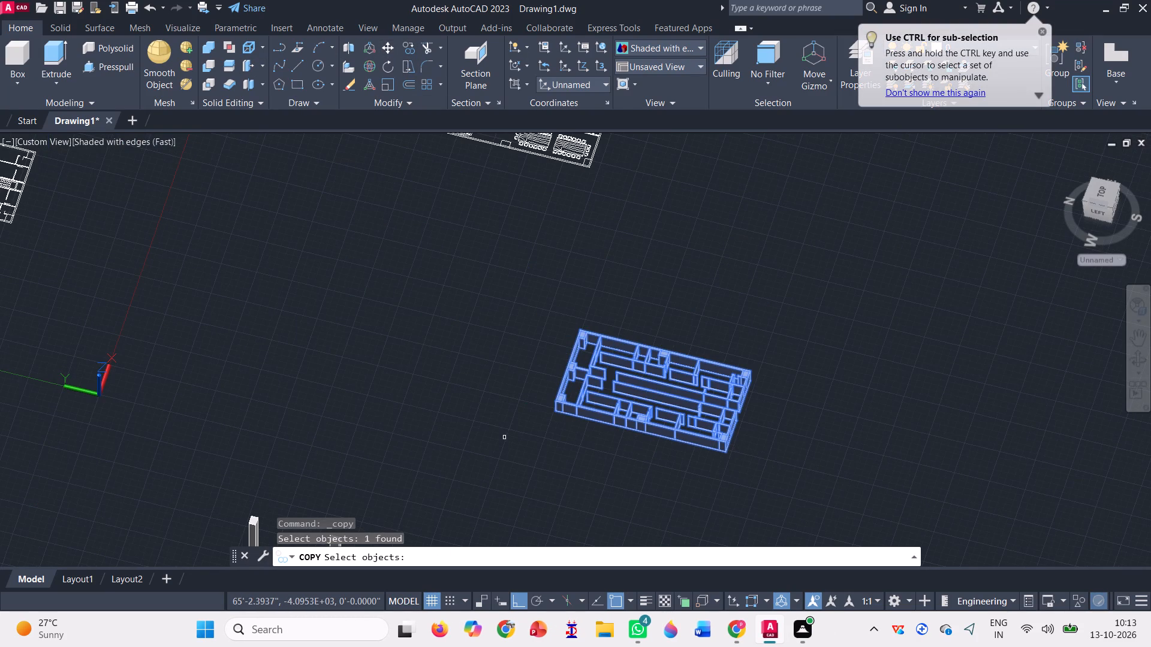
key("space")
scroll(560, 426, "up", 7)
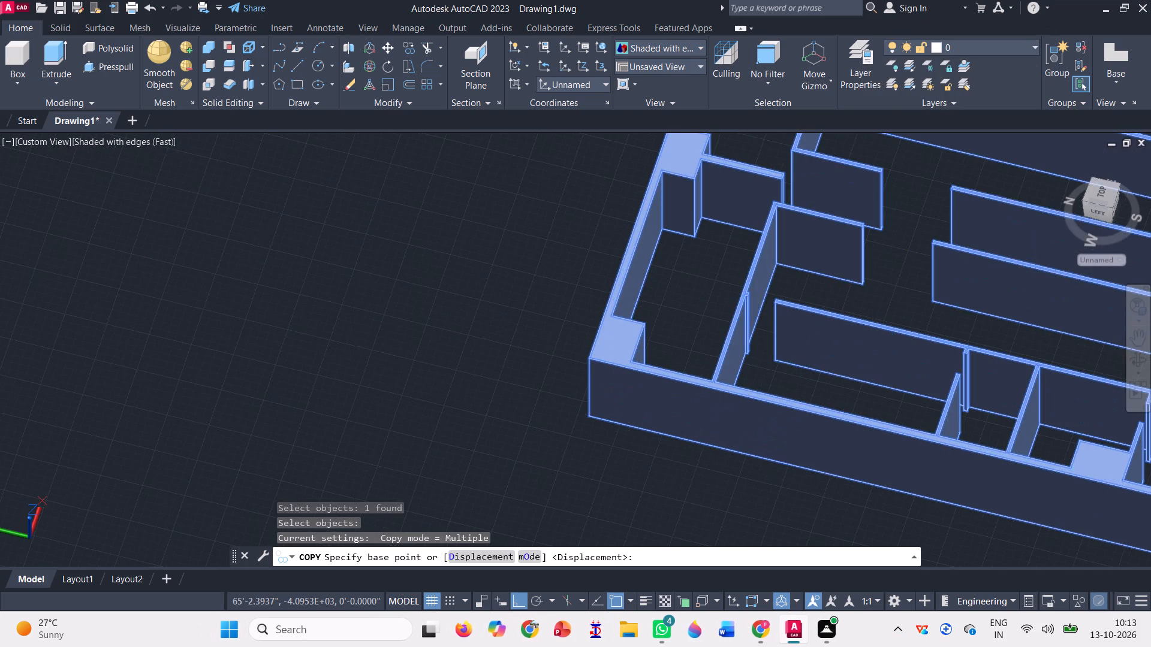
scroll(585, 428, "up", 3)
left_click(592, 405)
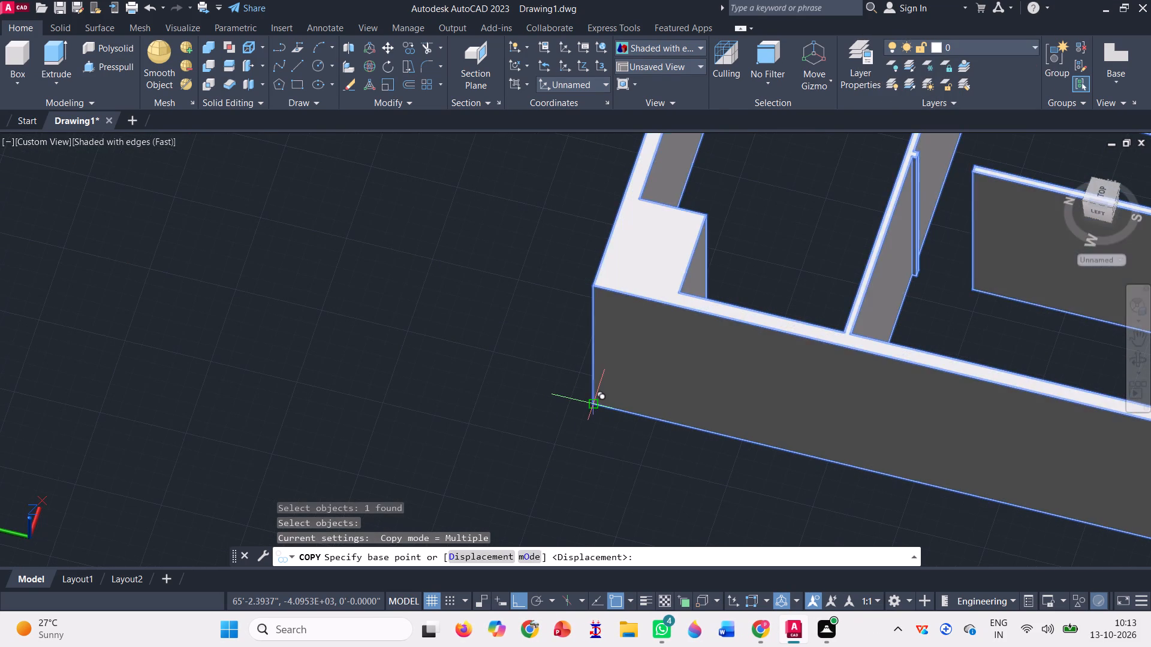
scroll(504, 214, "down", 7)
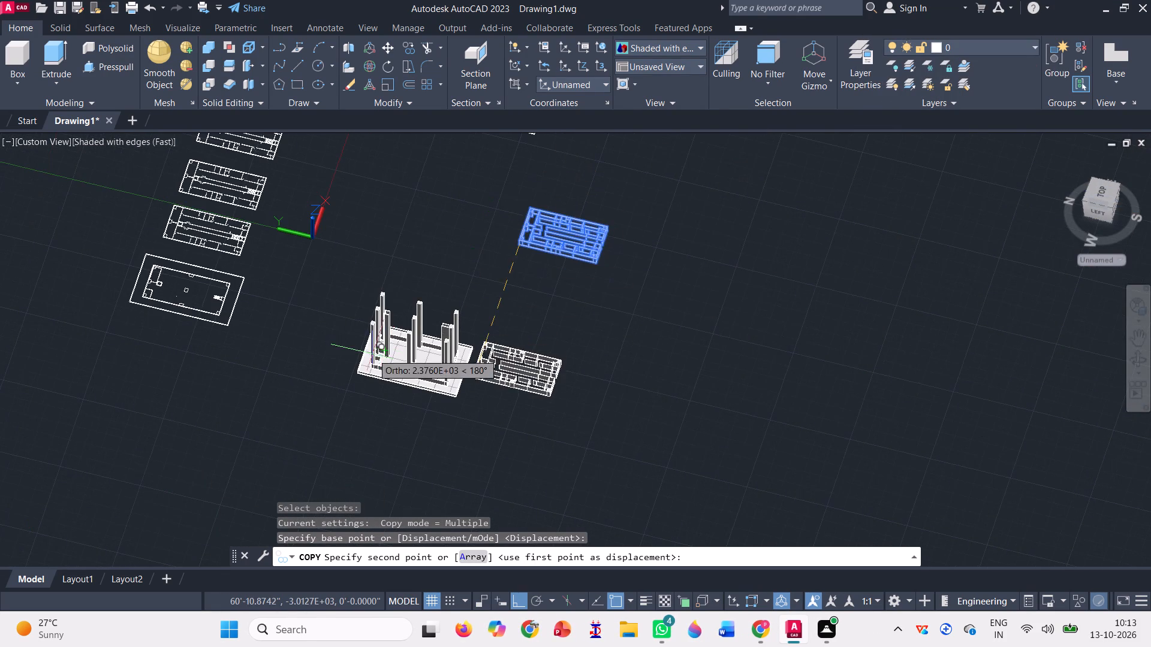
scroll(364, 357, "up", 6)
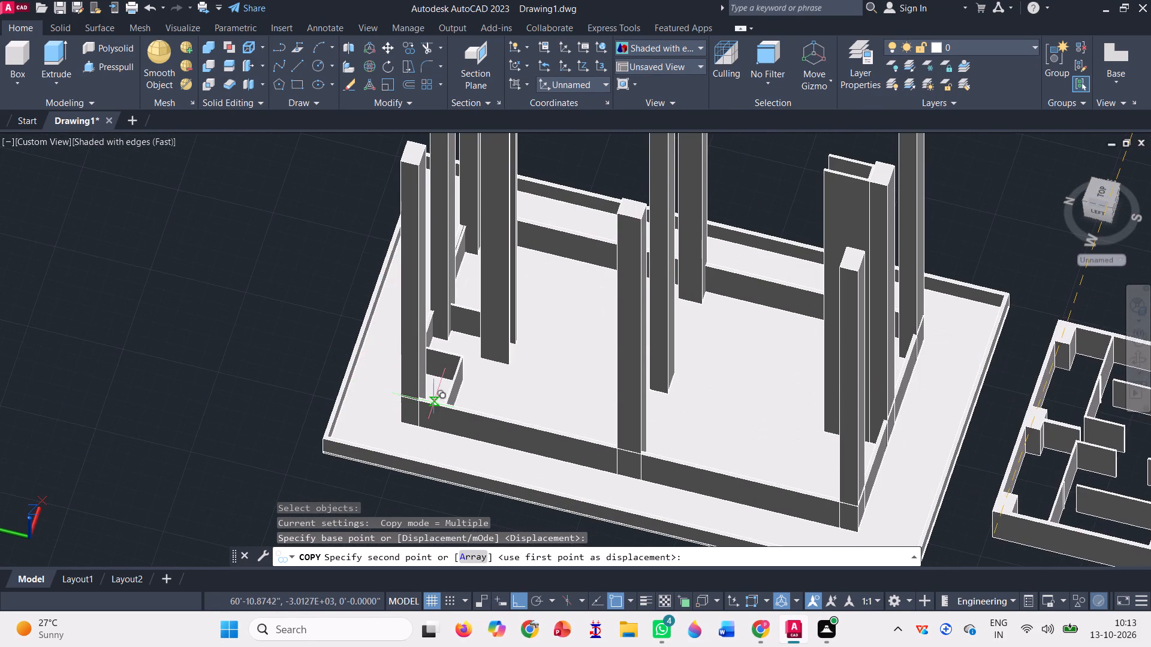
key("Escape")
Draw a 0'6" high box slab on top of the column structure's low perimeter walls, between diagonally opposite outer corners.
scroll(327, 443, "down", 2)
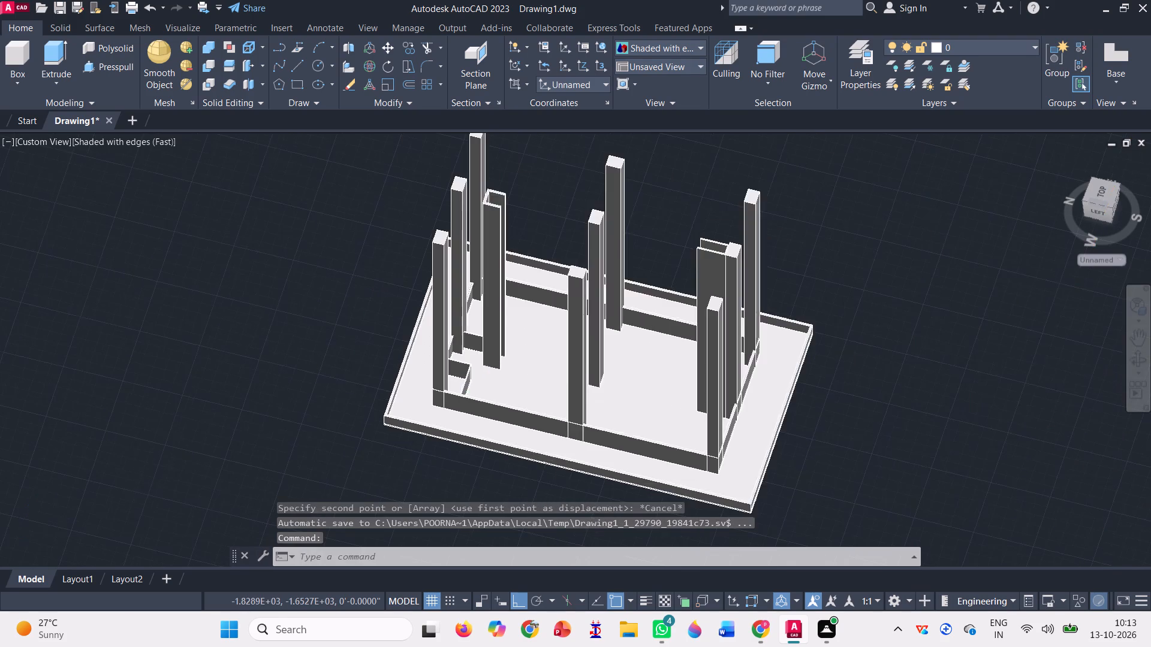
scroll(318, 436, "down", 1)
left_click(18, 55)
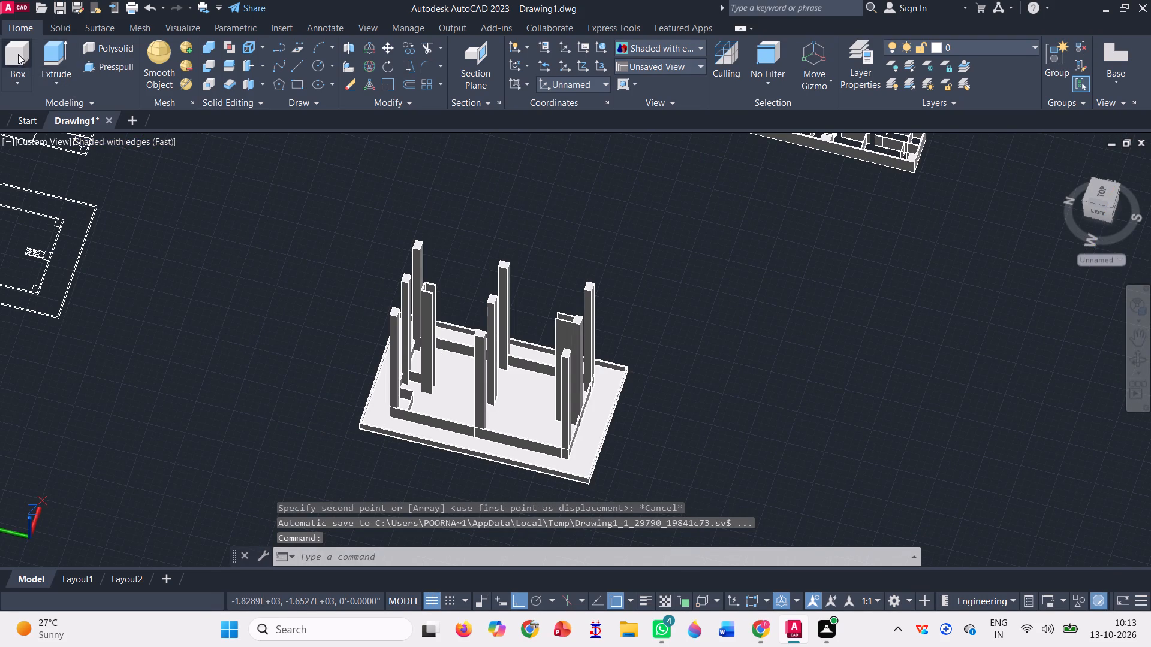
scroll(343, 373, "up", 3)
scroll(225, 221, "down", 6)
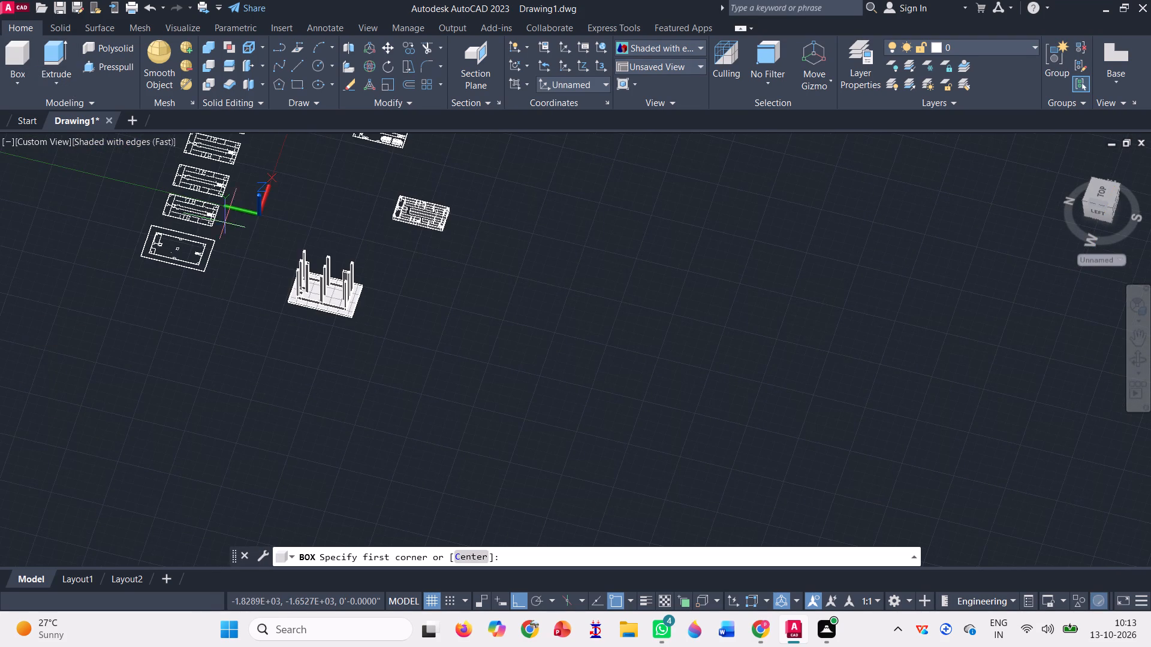
scroll(271, 236, "up", 4)
scroll(349, 394, "up", 3)
scroll(352, 445, "up", 3)
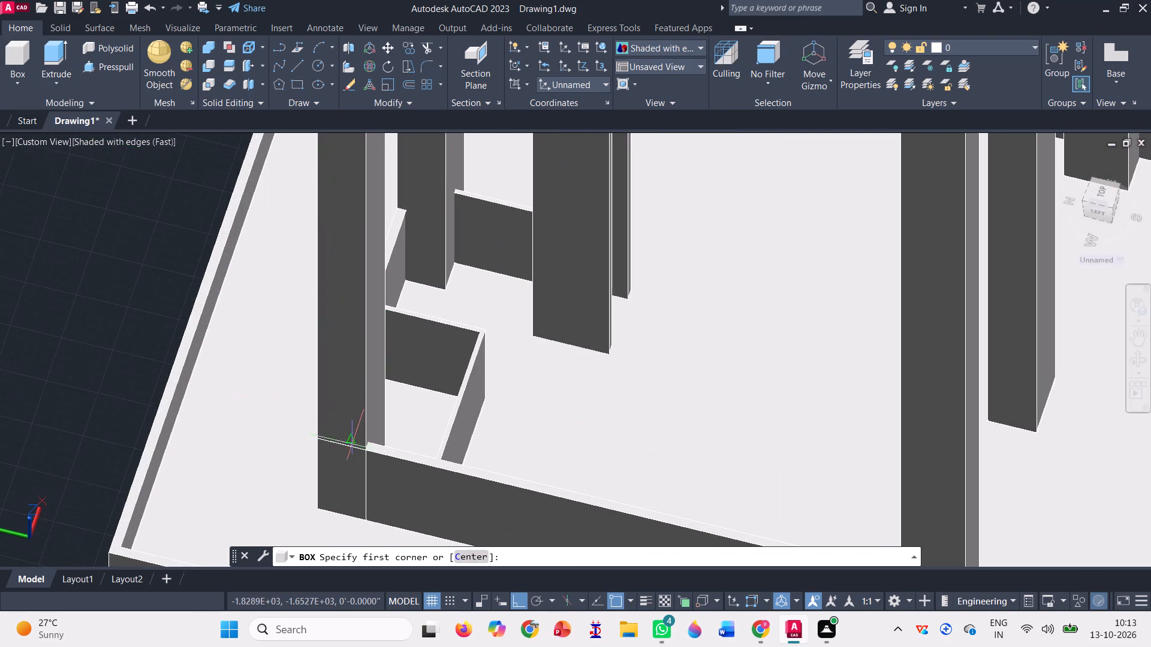
scroll(330, 457, "up", 4)
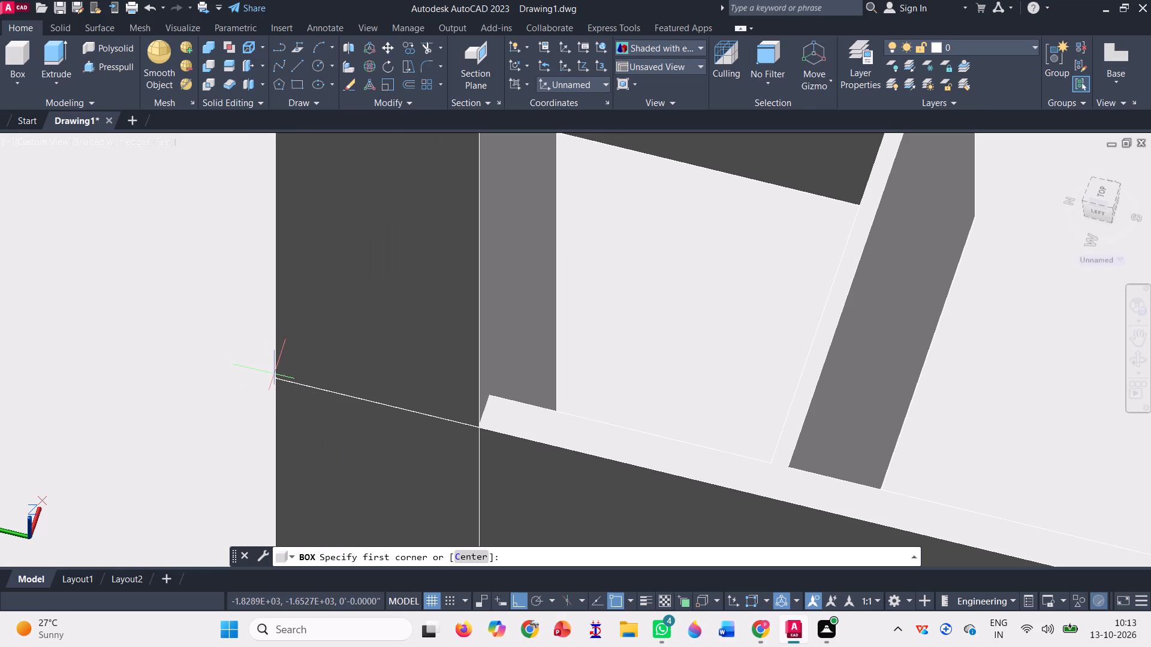
left_click(276, 379)
scroll(149, 371, "down", 3)
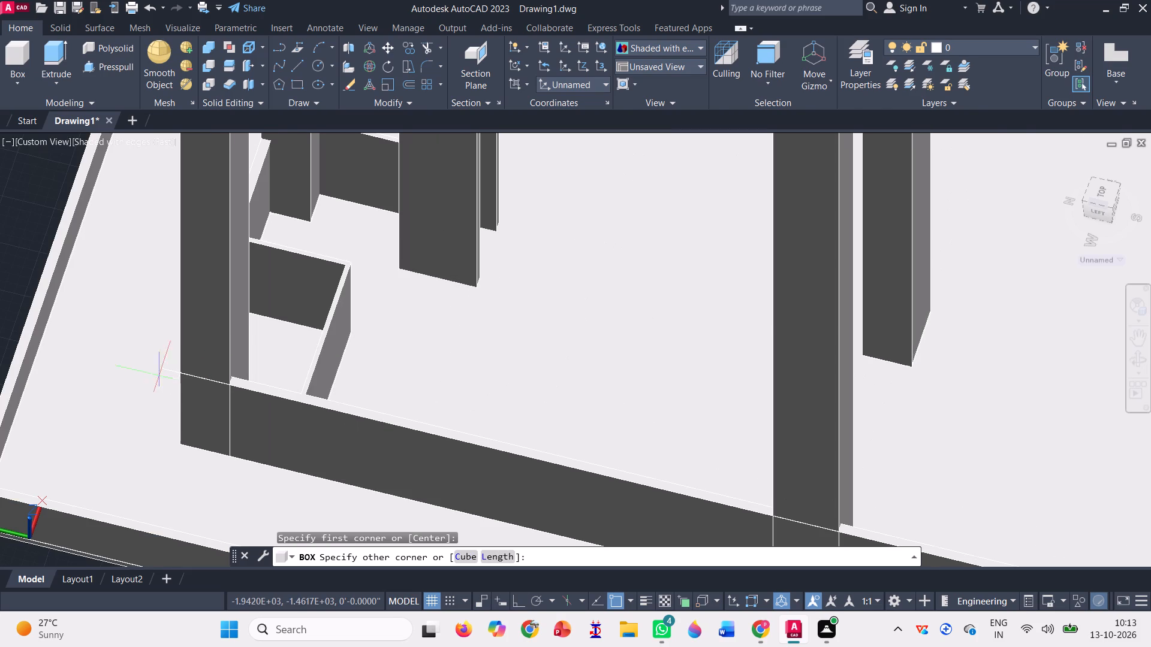
scroll(450, 317, "down", 2)
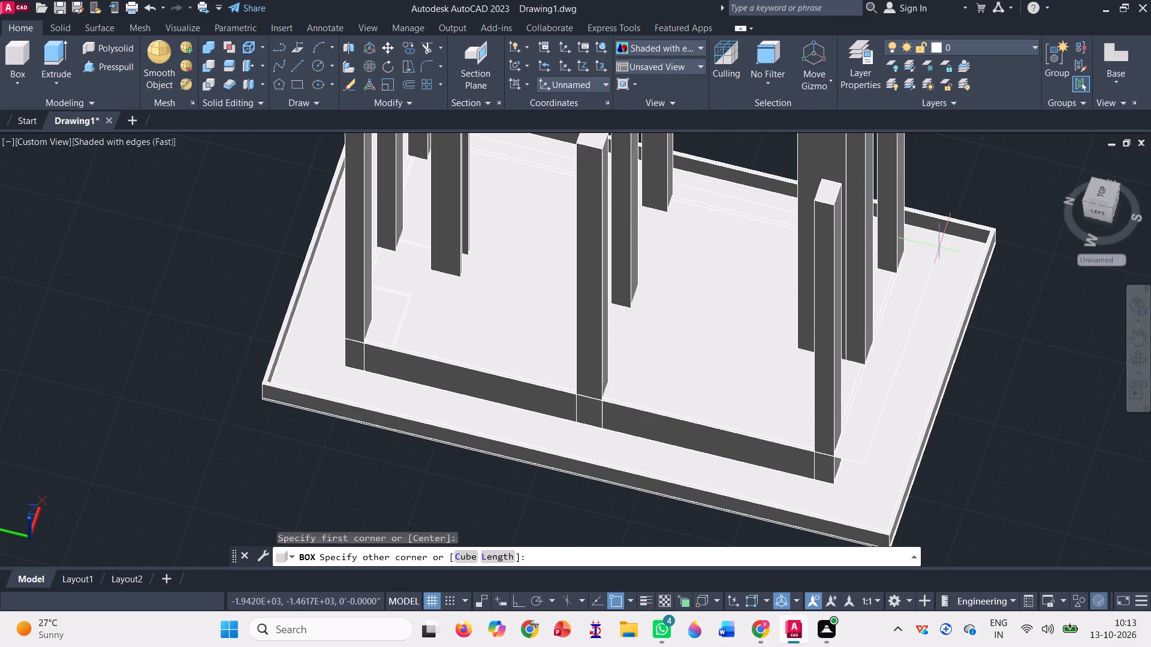
scroll(923, 237, "up", 2)
scroll(853, 270, "up", 2)
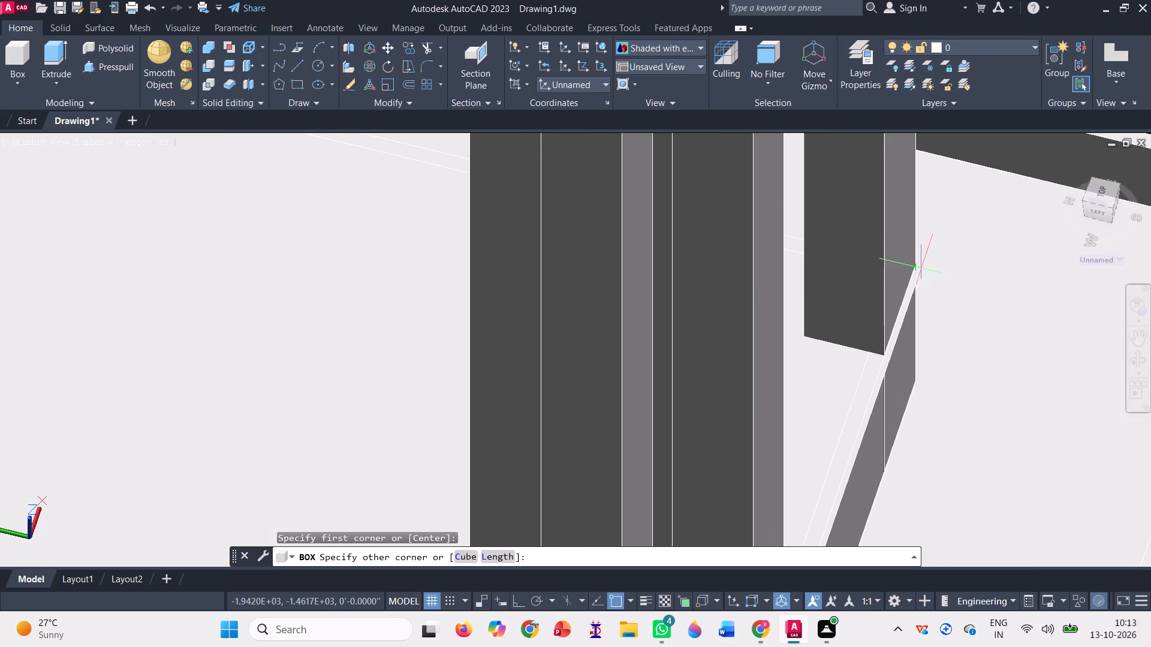
left_click(918, 266)
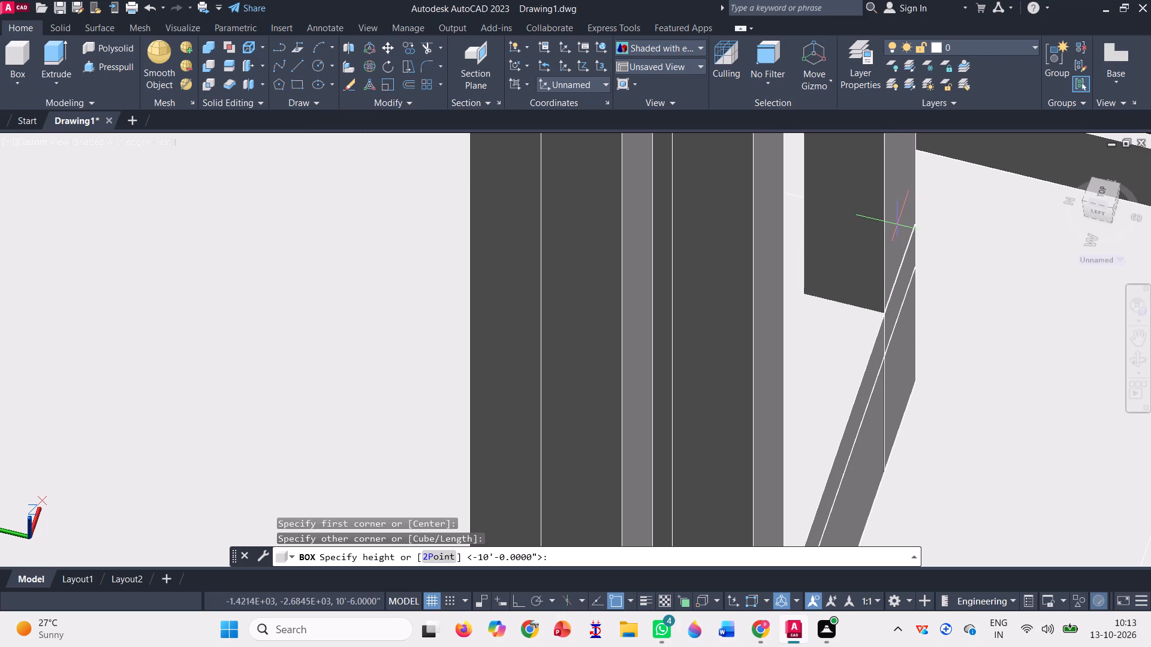
type("0'6\"")
key("Return")
Copy the presspulled floor walls by their lower outer corner onto the matching top corner of the column structure's 0'6" slab.
scroll(896, 227, "down", 3)
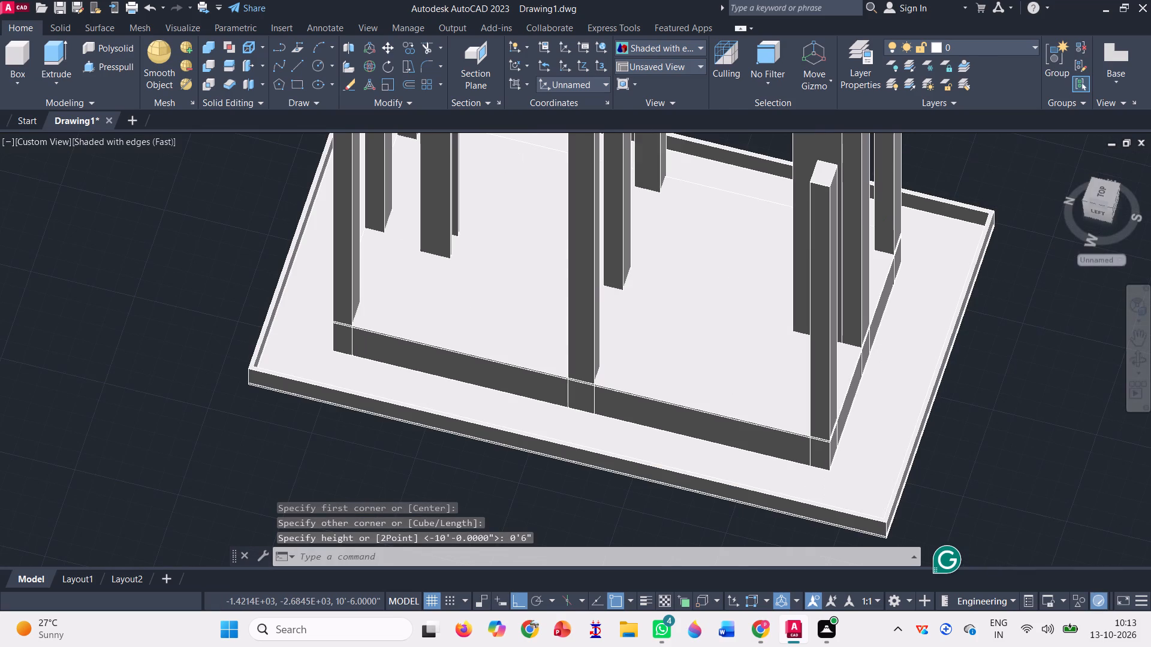
scroll(561, 400, "down", 1)
scroll(454, 404, "down", 2)
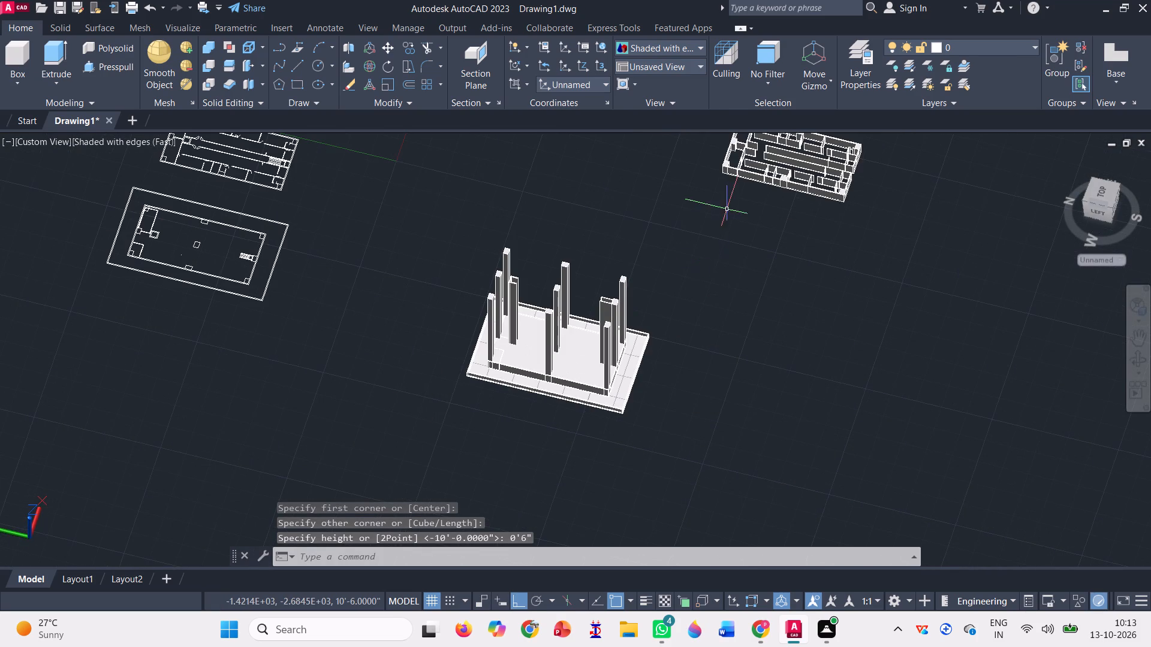
left_click(409, 43)
scroll(814, 170, "up", 6)
left_click(843, 247)
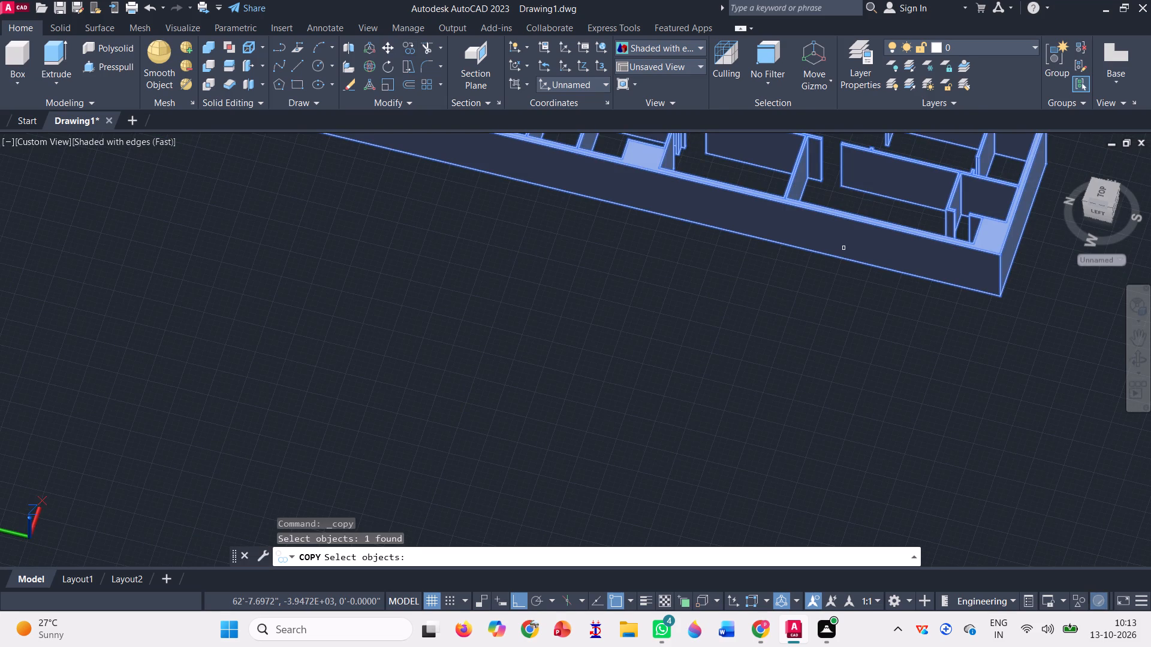
key("space")
scroll(538, 293, "down", 2)
scroll(419, 216, "up", 3)
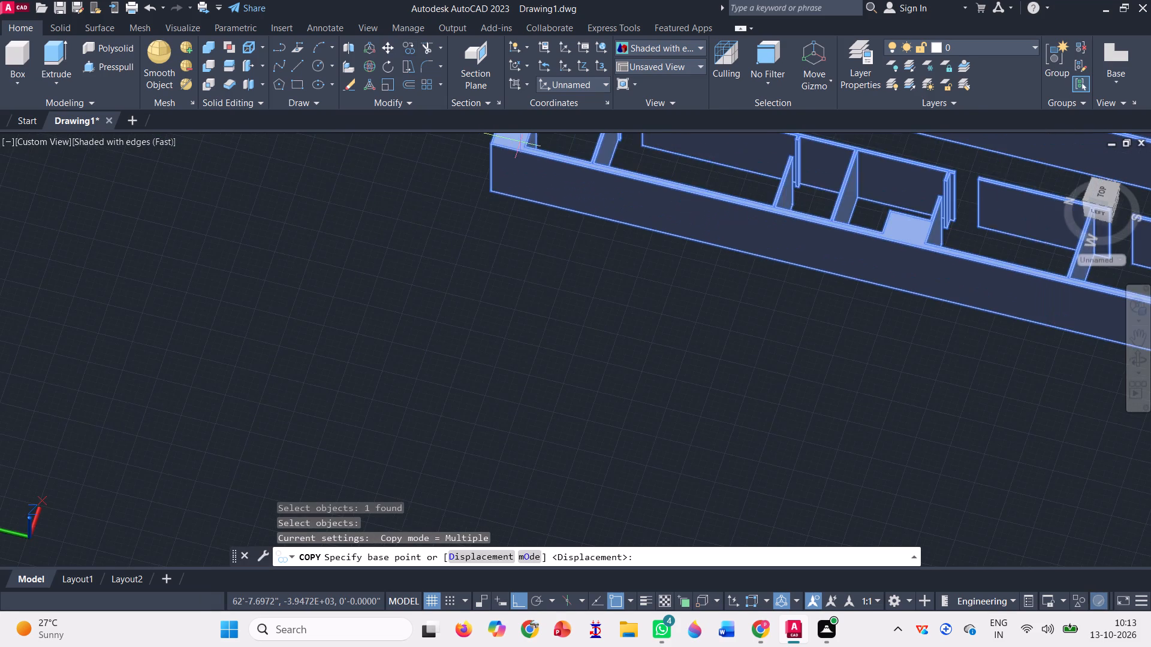
scroll(531, 135, "up", 3)
left_click(461, 241)
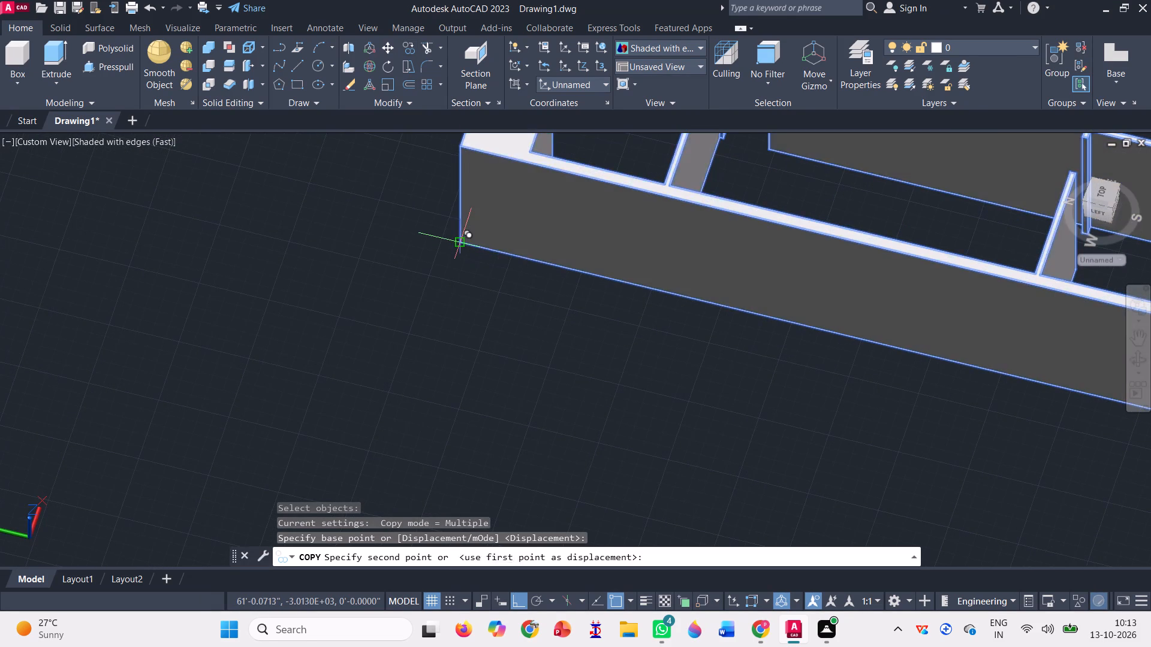
scroll(792, 149, "down", 5)
scroll(635, 199, "down", 1)
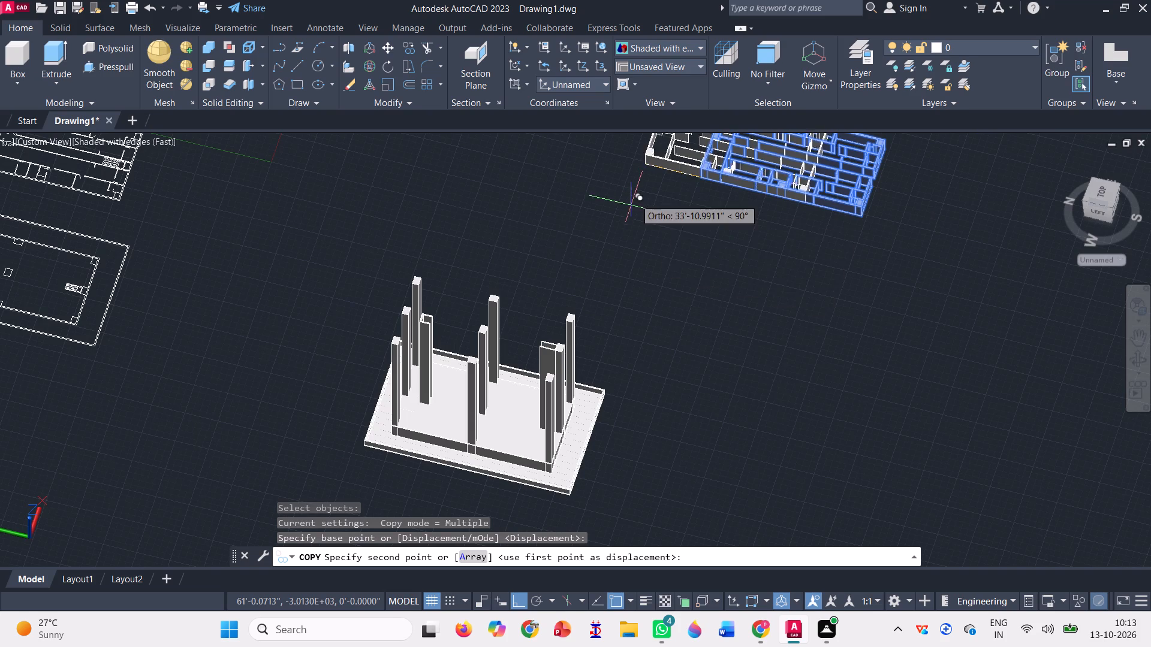
scroll(341, 421, "up", 3)
scroll(498, 457, "up", 3)
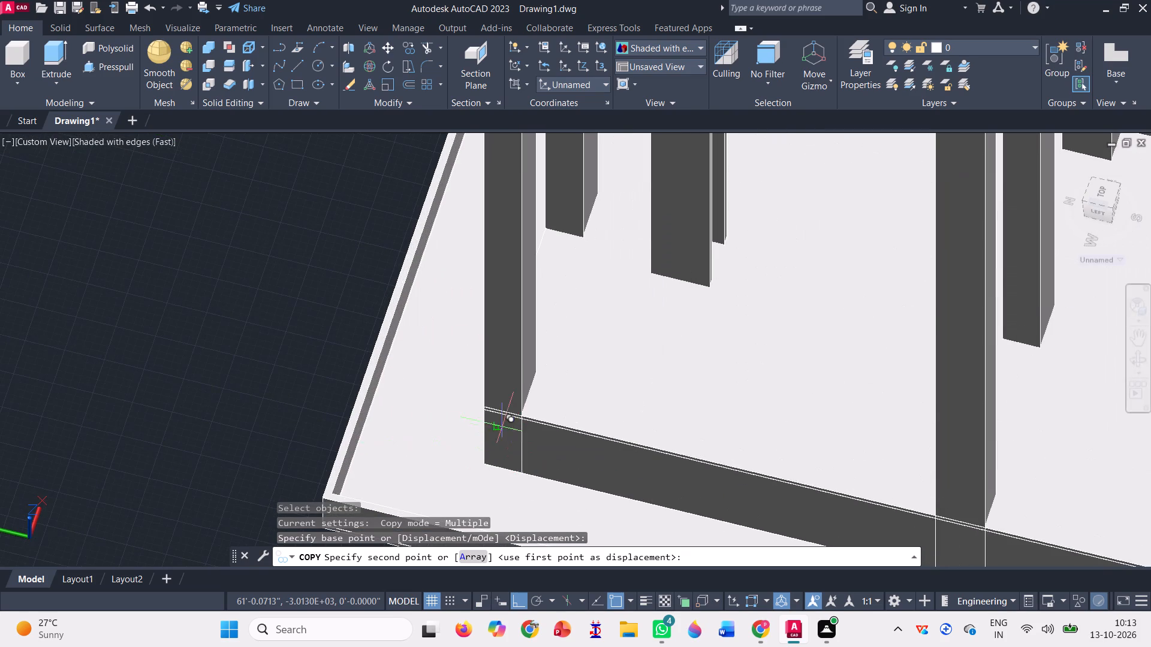
scroll(503, 424, "up", 4)
scroll(428, 340, "up", 4)
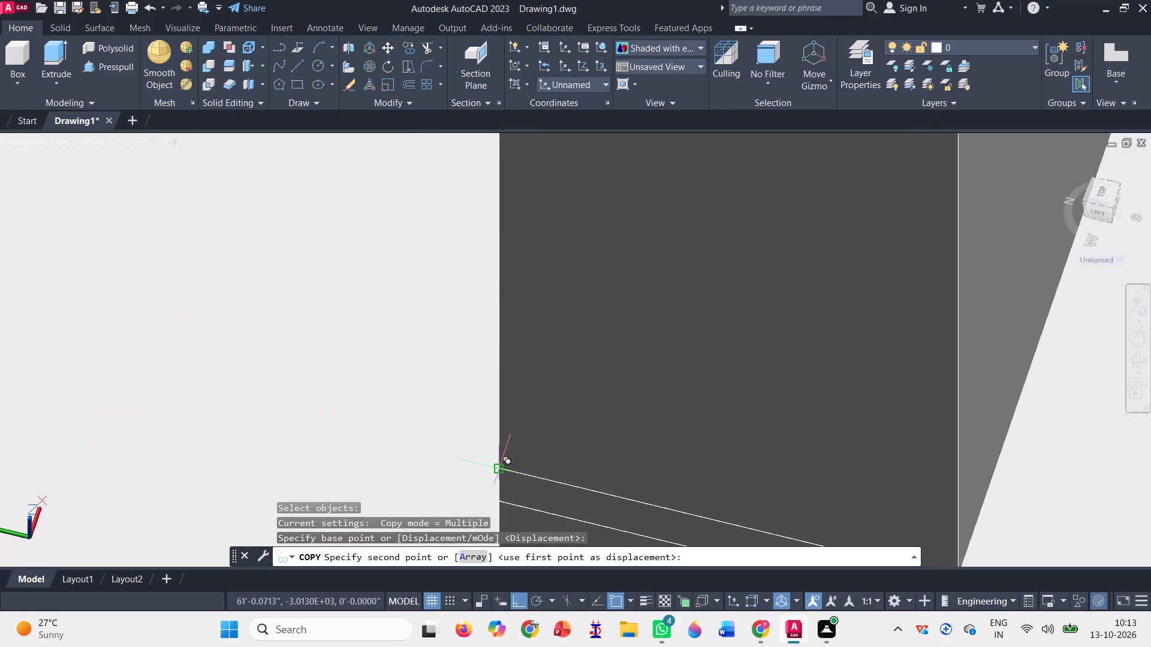
left_click(496, 466)
Place a second copy of the floor walls in the empty space beside the column structure and end the copying.
scroll(234, 389, "down", 4)
scroll(324, 413, "down", 2)
scroll(507, 454, "down", 2)
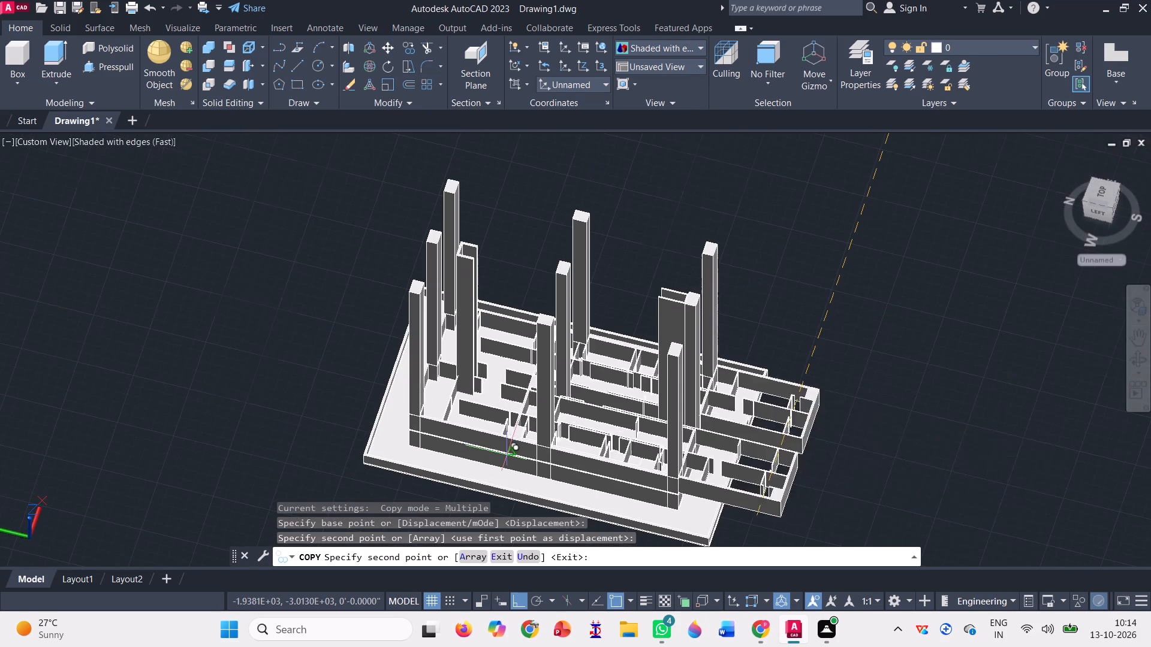
scroll(519, 343, "down", 2)
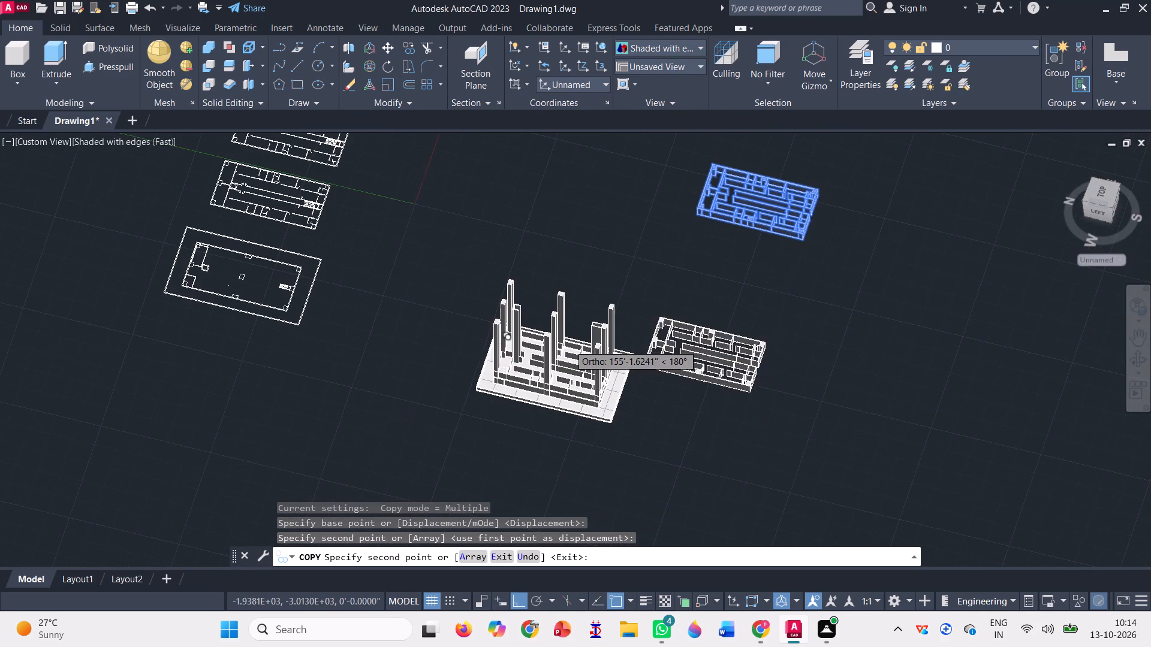
left_click(674, 346)
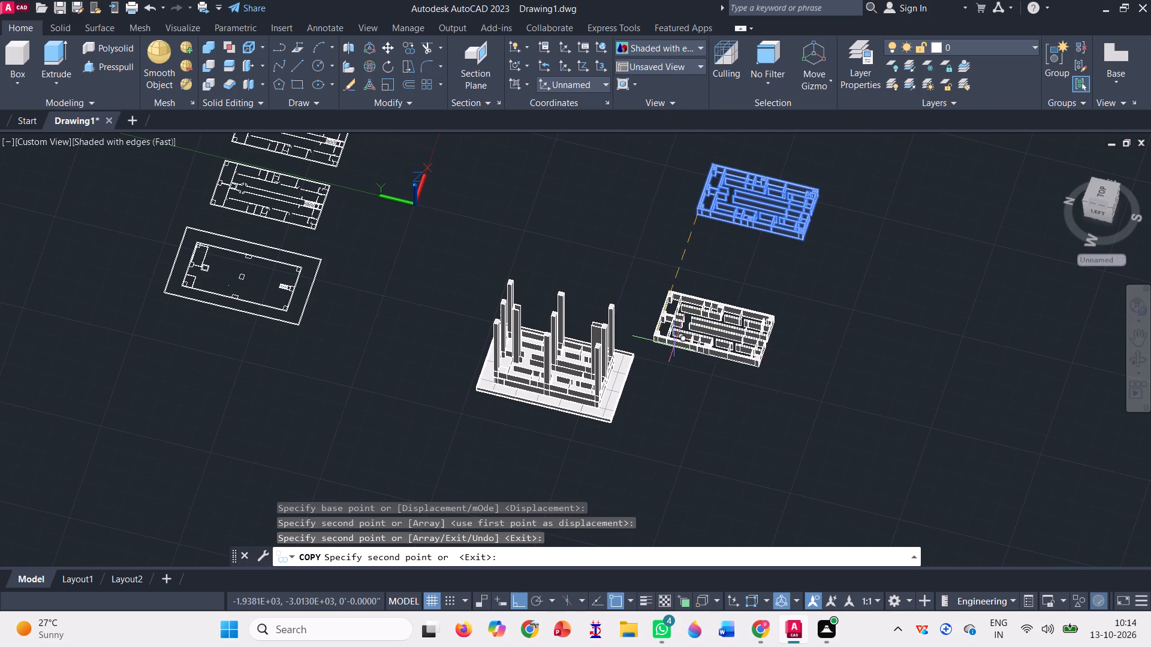
key("Escape")
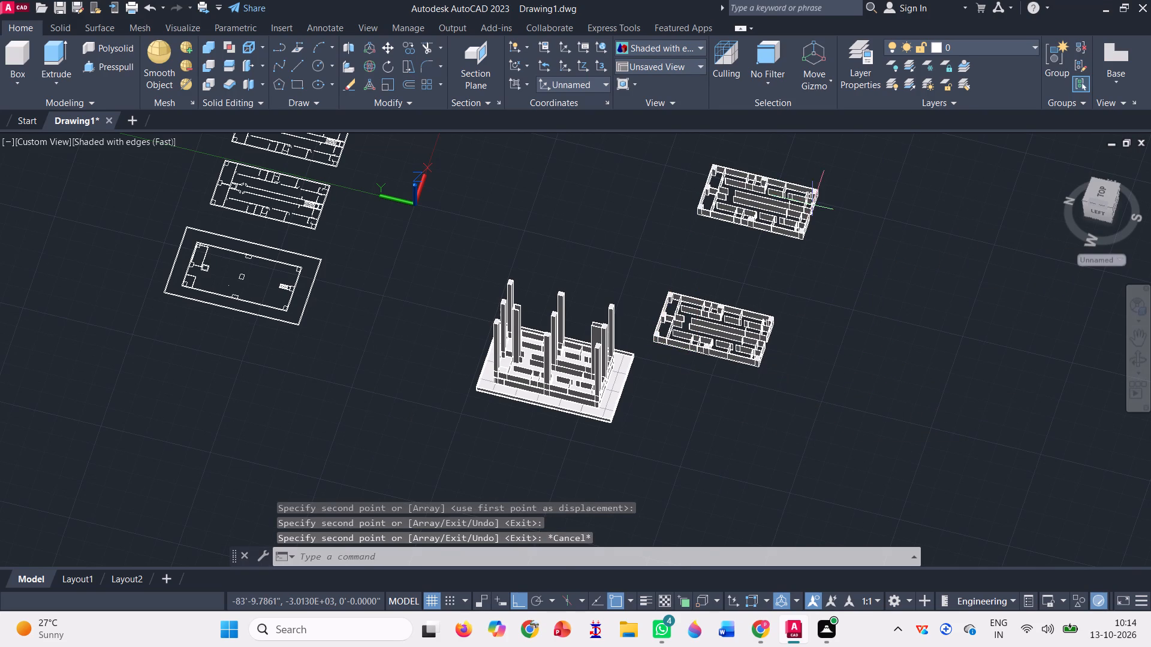
Draw a 6" high box slab on top of the spare wall copy beside the column structure, between diagonally opposite outer corners.
scroll(810, 201, "up", 3)
scroll(810, 199, "down", 3)
scroll(834, 279, "up", 2)
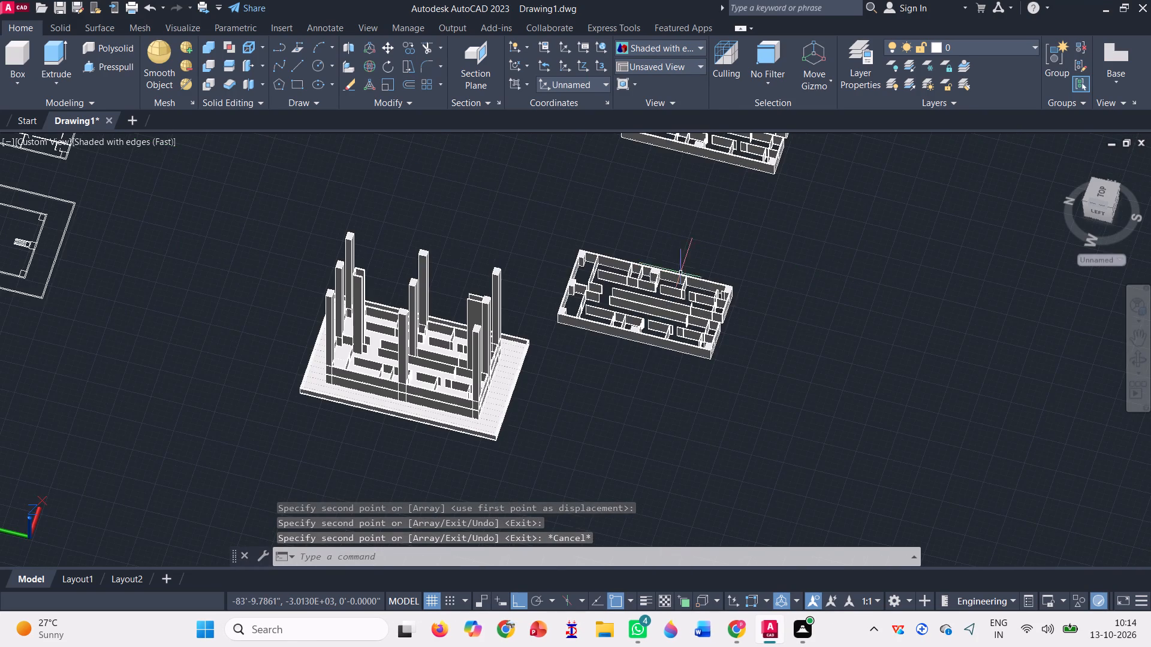
scroll(469, 261, "down", 1)
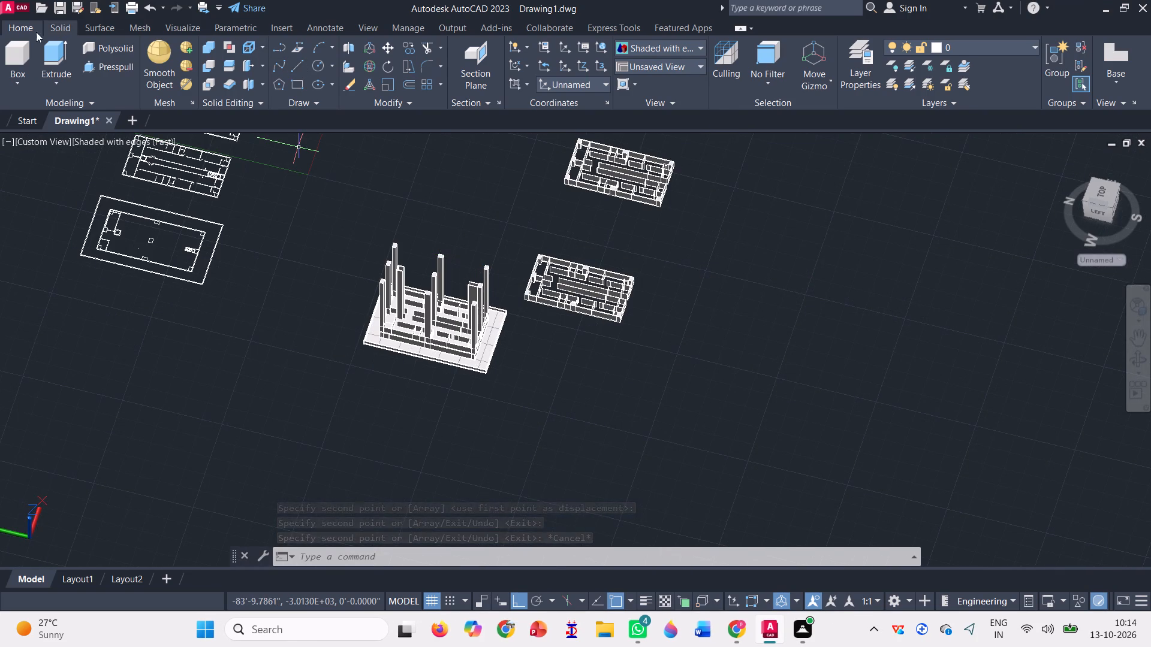
left_click(17, 53)
scroll(591, 239, "up", 3)
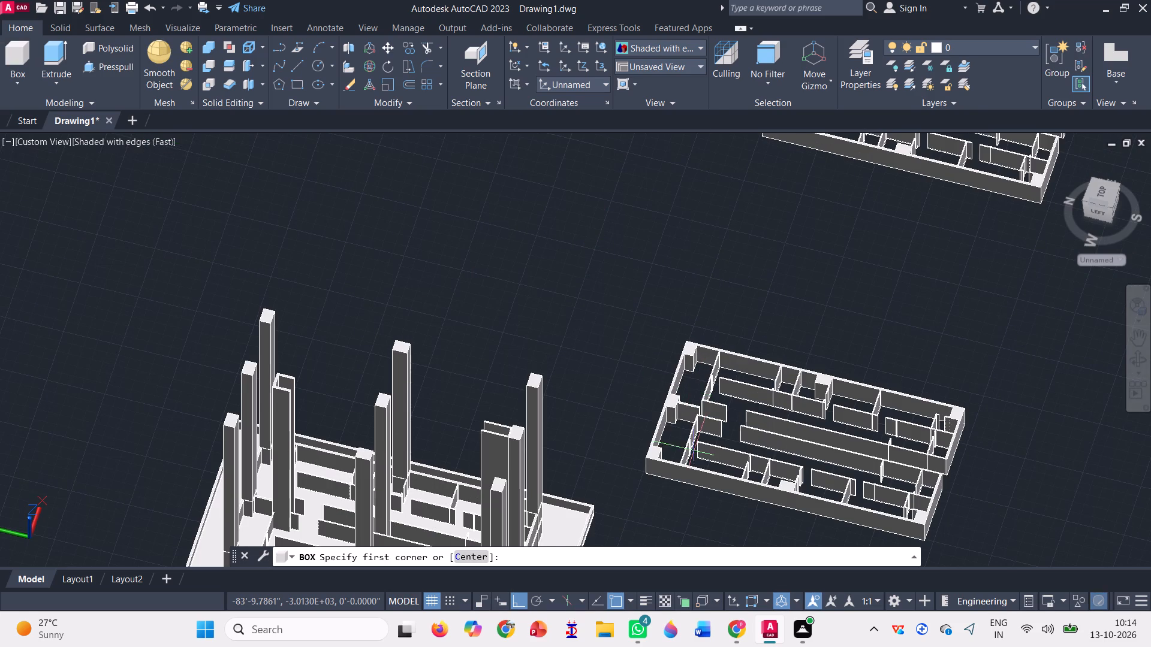
scroll(677, 474, "up", 4)
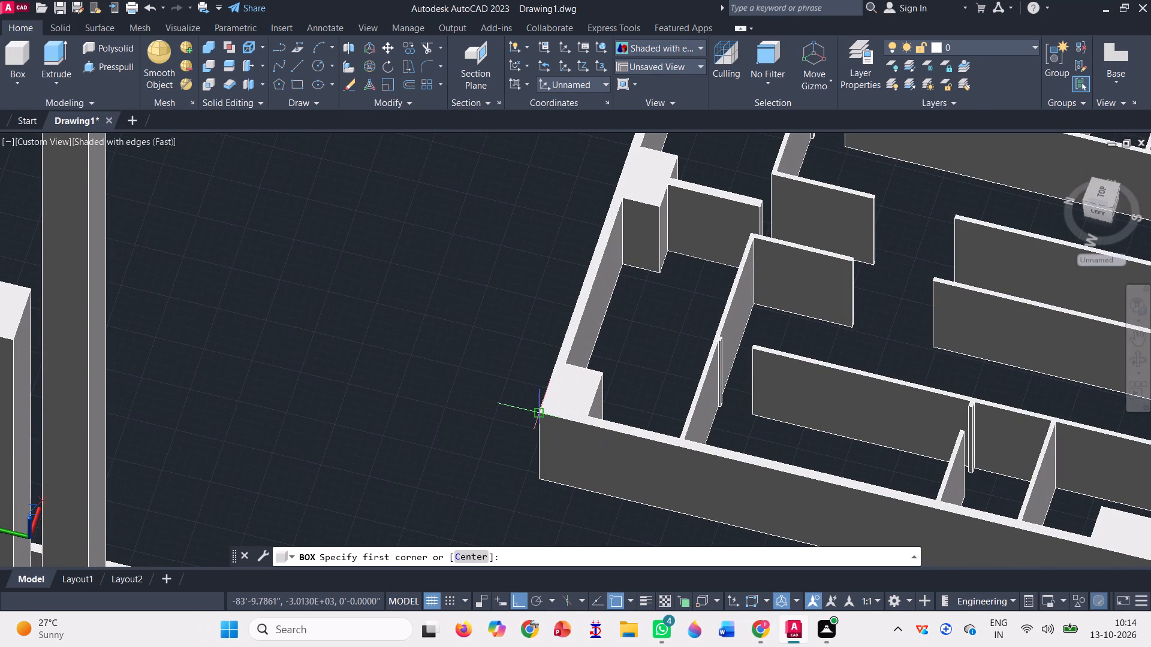
left_click(541, 410)
scroll(321, 444, "down", 2)
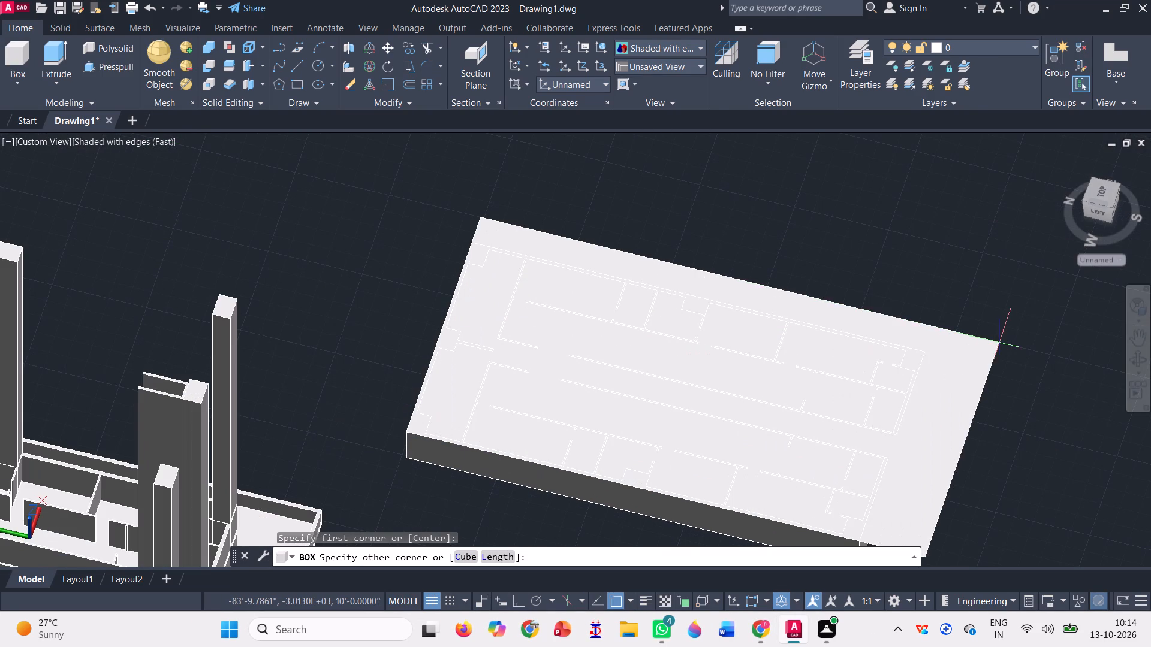
scroll(970, 355, "up", 3)
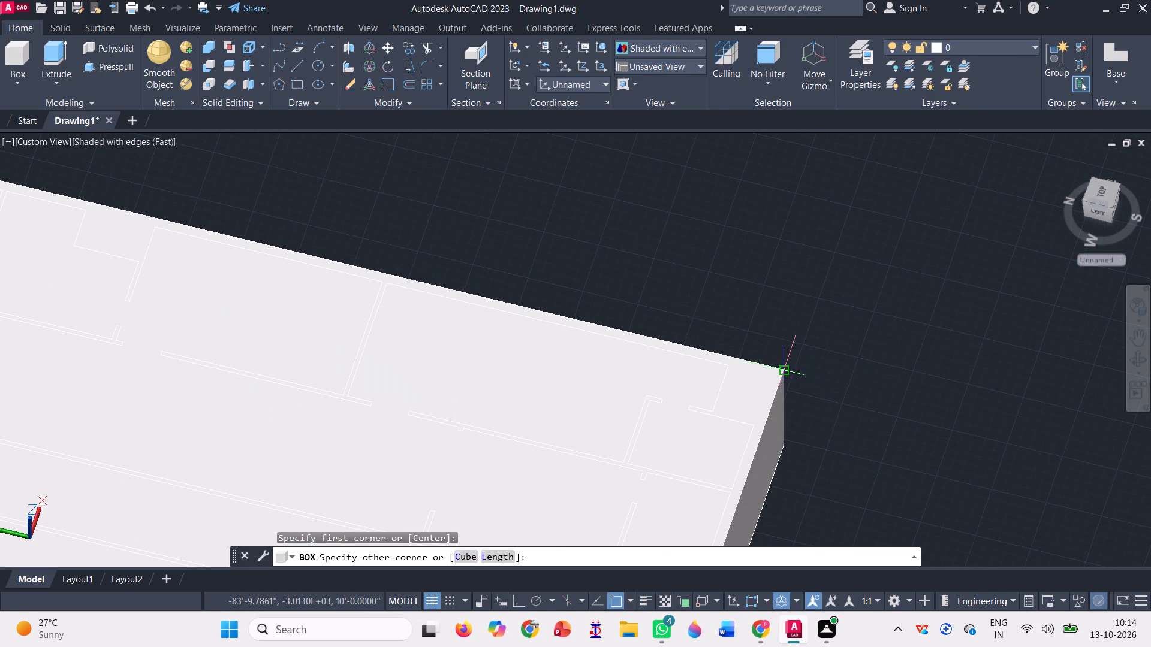
left_click(785, 365)
scroll(876, 288, "down", 3)
key("6")
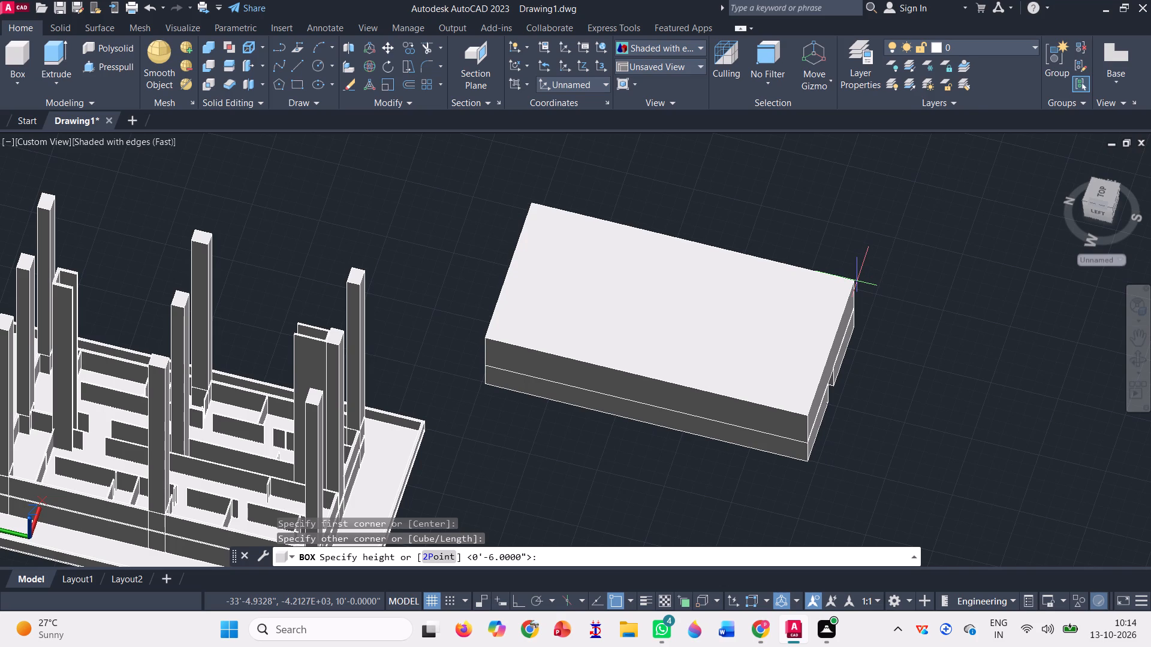
key("shift+quotedbl")
key("Return")
scroll(855, 278, "down", 2)
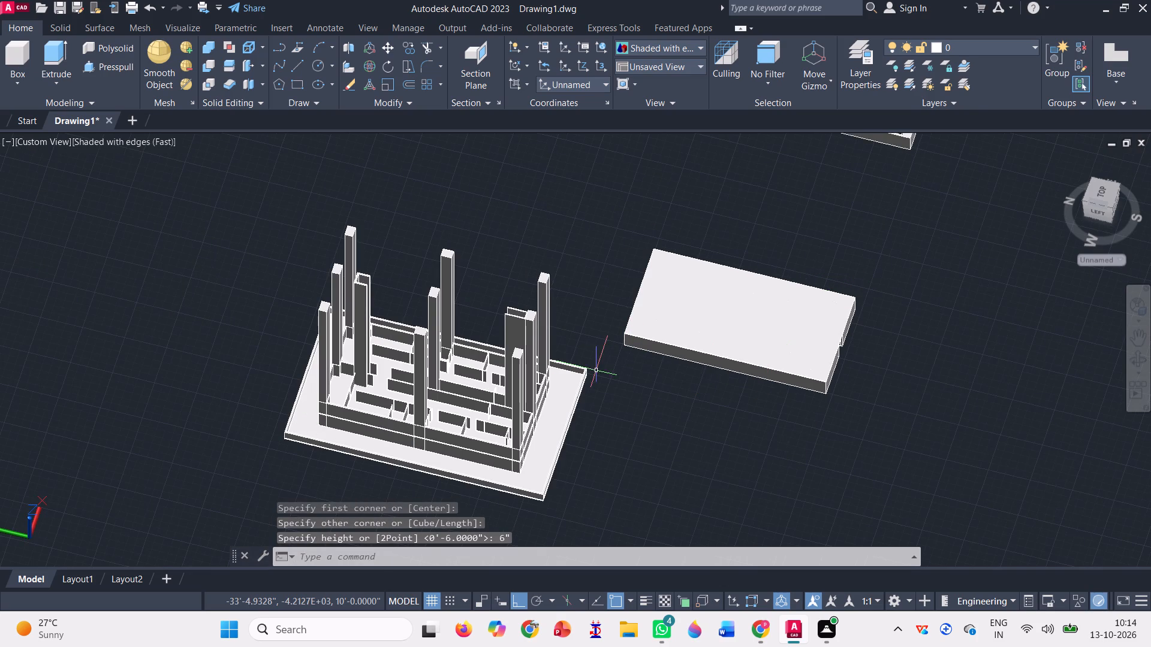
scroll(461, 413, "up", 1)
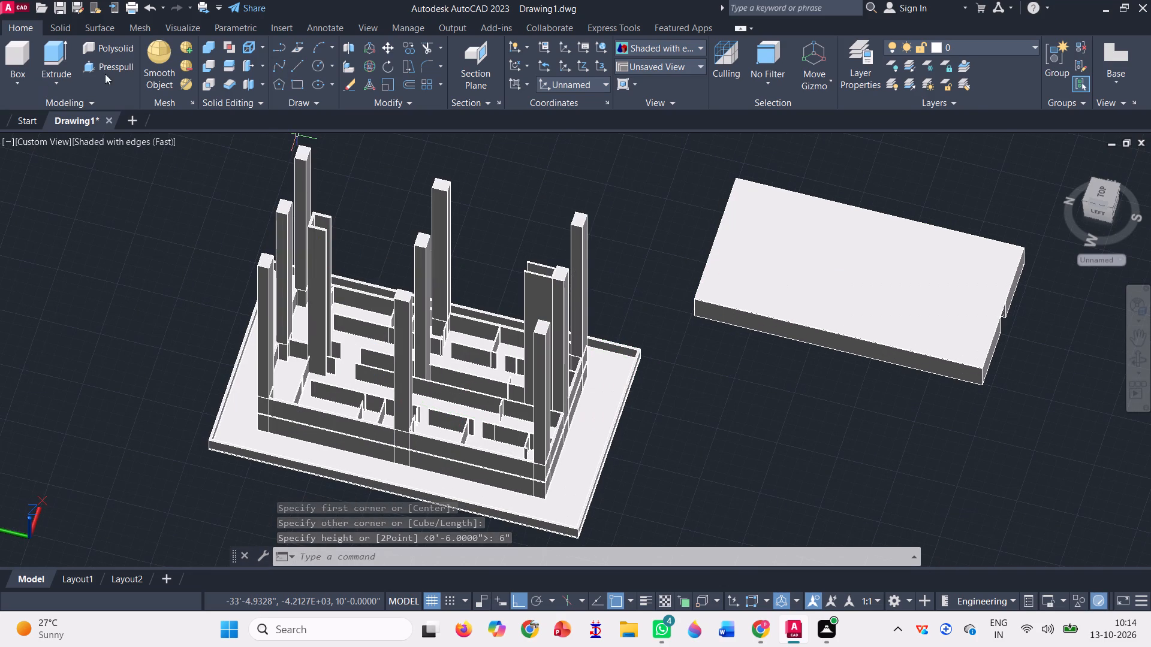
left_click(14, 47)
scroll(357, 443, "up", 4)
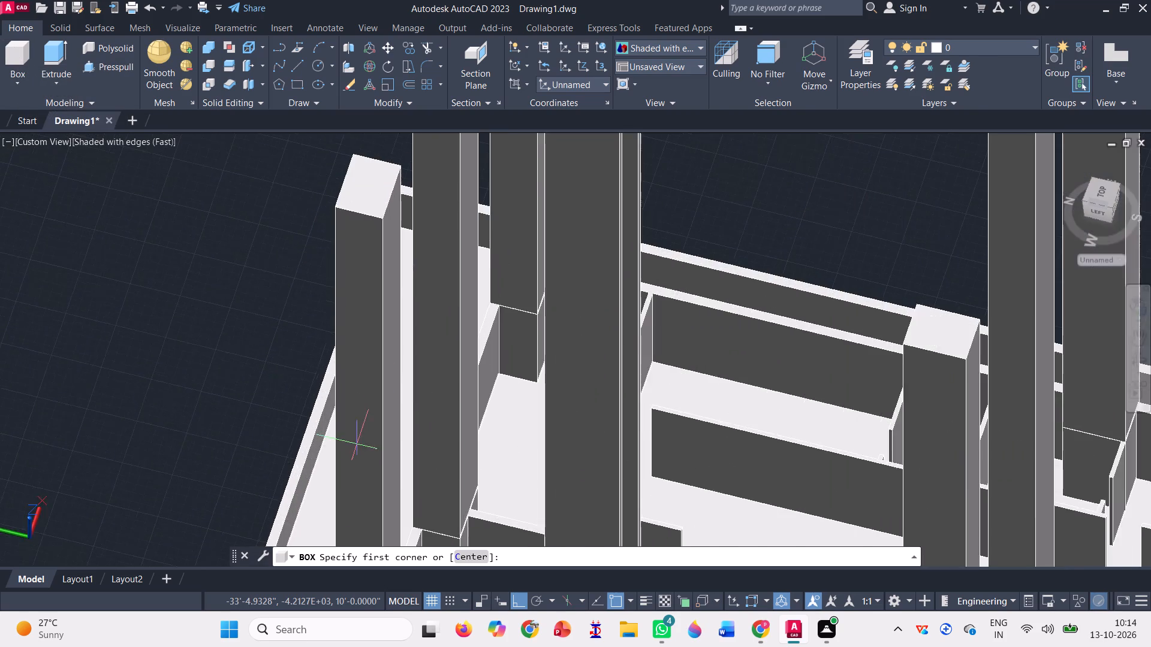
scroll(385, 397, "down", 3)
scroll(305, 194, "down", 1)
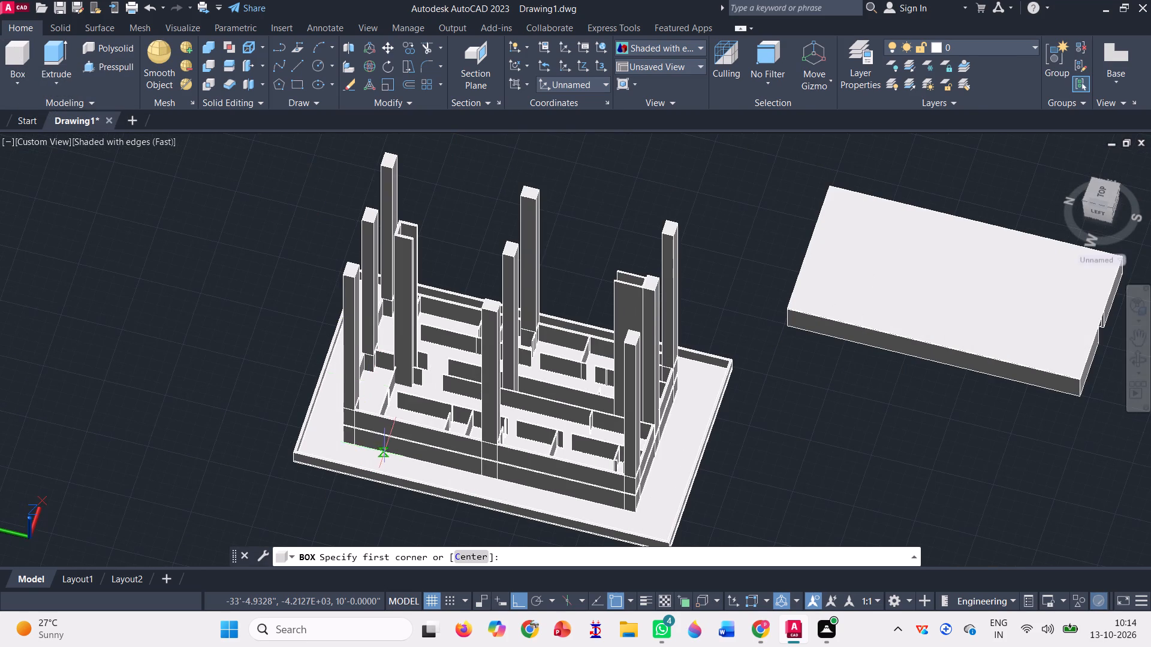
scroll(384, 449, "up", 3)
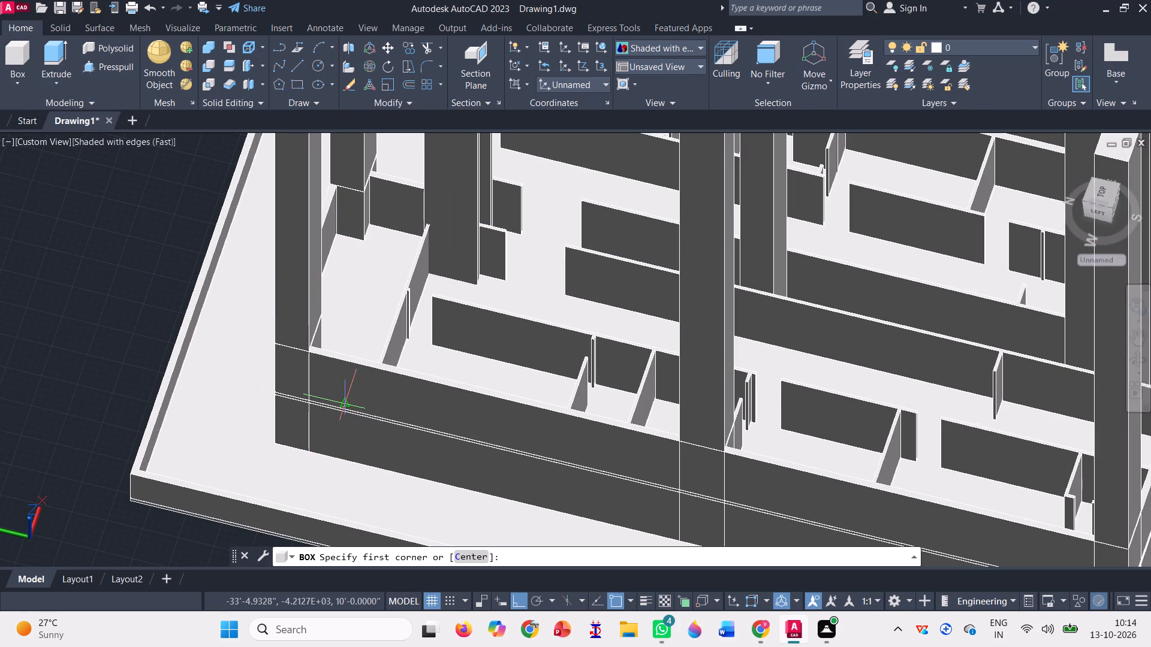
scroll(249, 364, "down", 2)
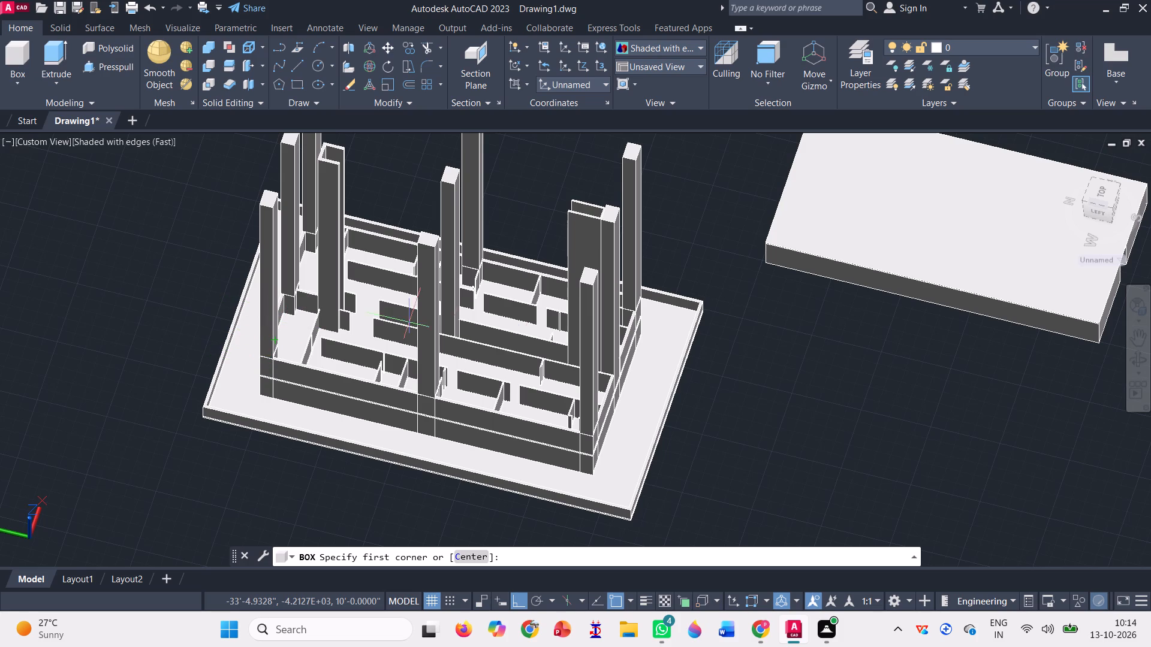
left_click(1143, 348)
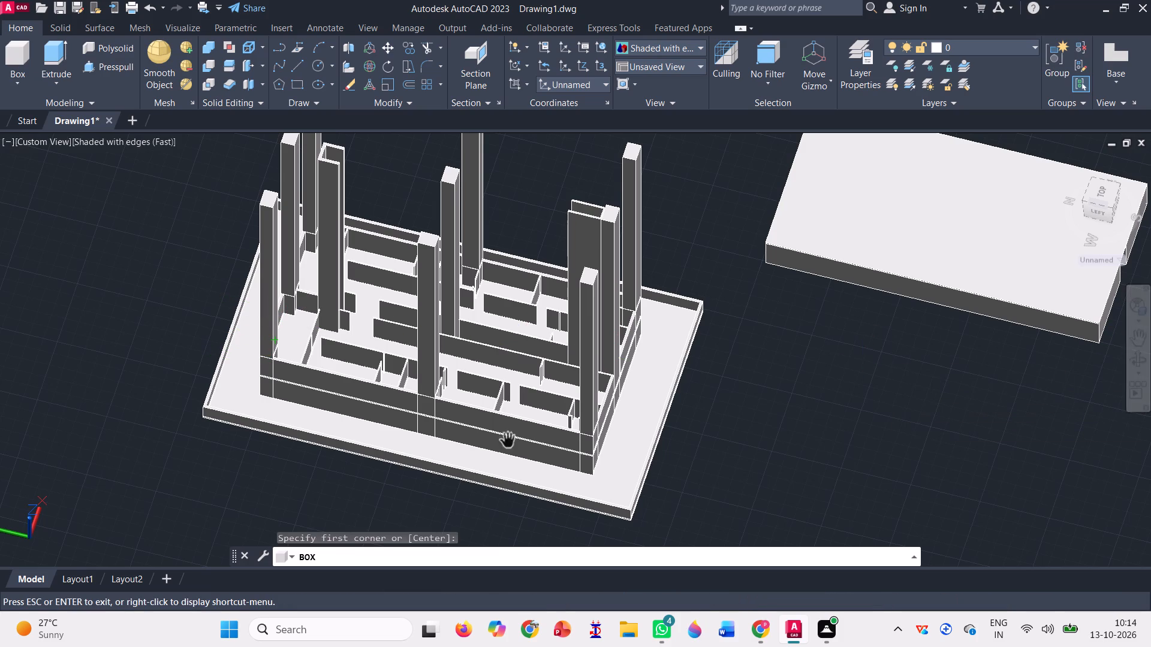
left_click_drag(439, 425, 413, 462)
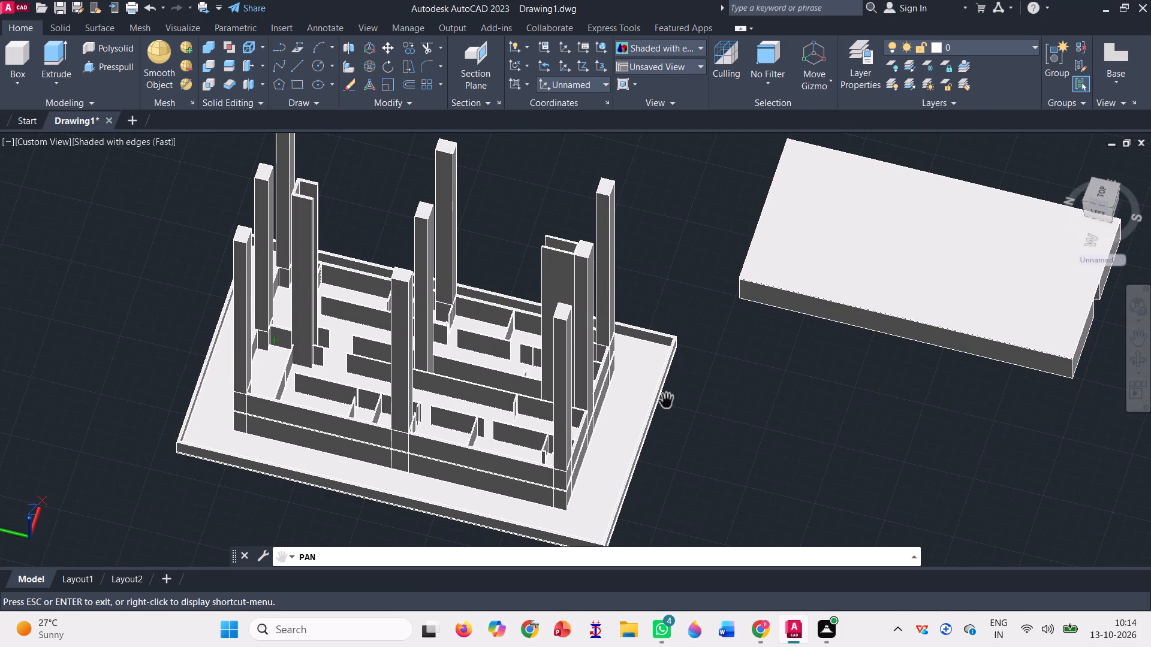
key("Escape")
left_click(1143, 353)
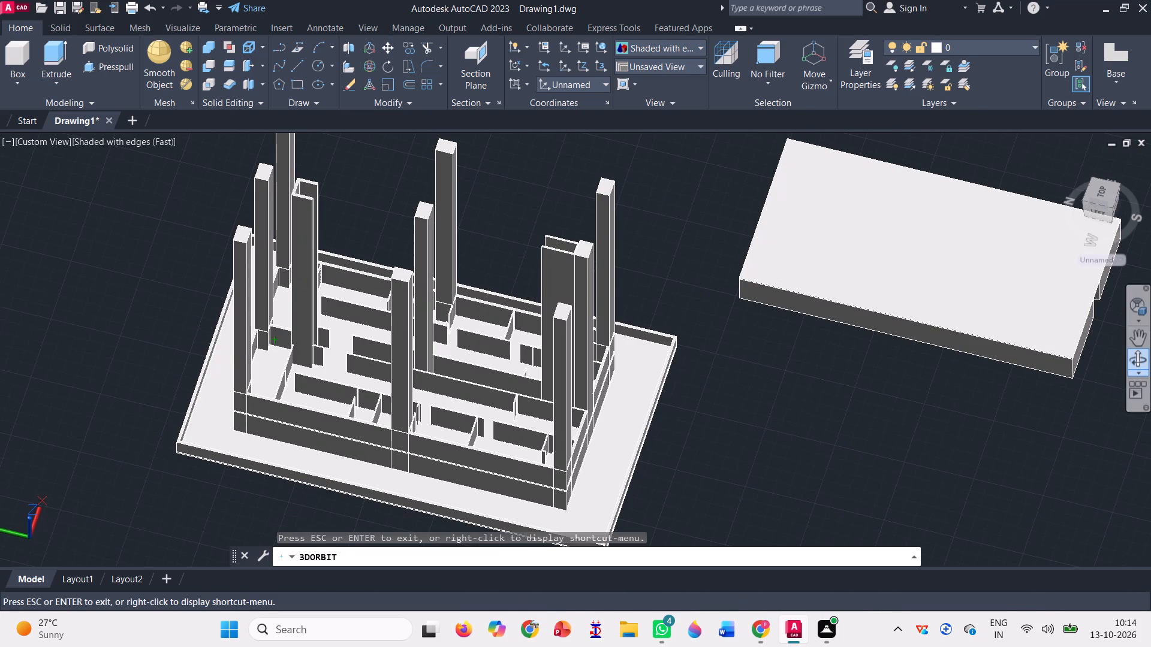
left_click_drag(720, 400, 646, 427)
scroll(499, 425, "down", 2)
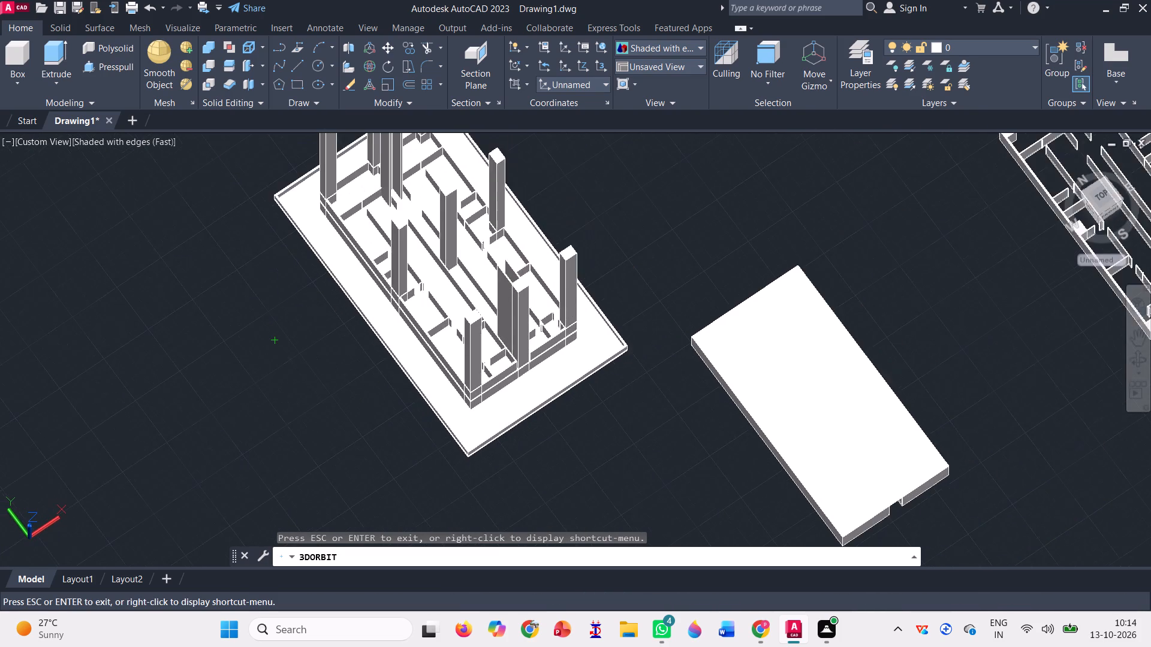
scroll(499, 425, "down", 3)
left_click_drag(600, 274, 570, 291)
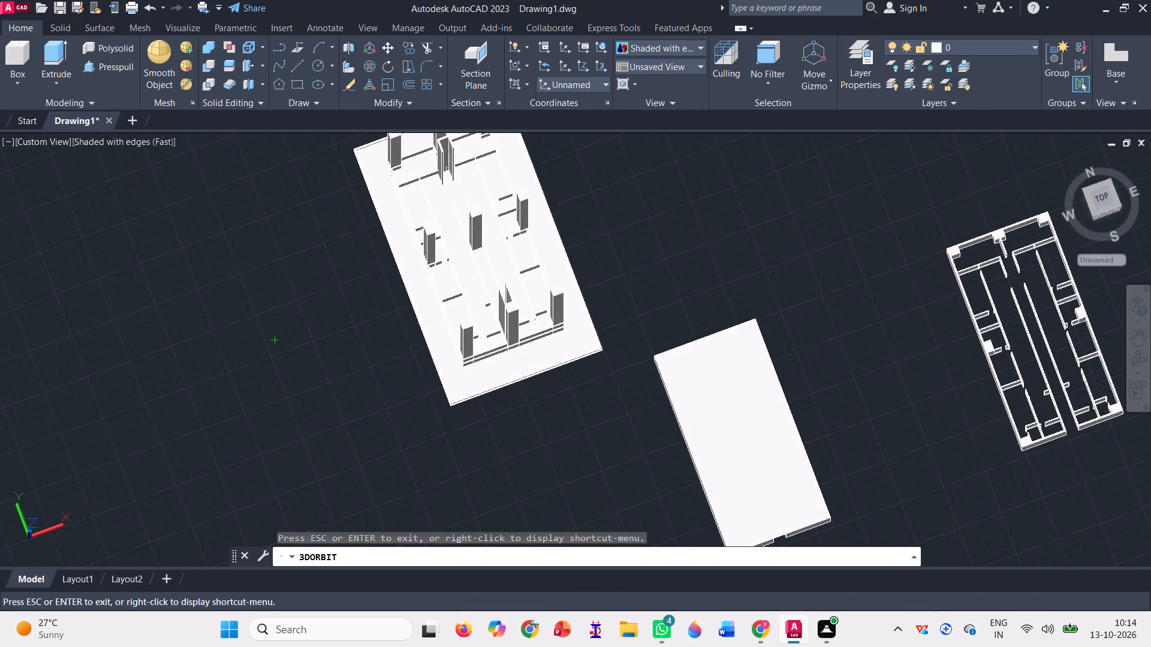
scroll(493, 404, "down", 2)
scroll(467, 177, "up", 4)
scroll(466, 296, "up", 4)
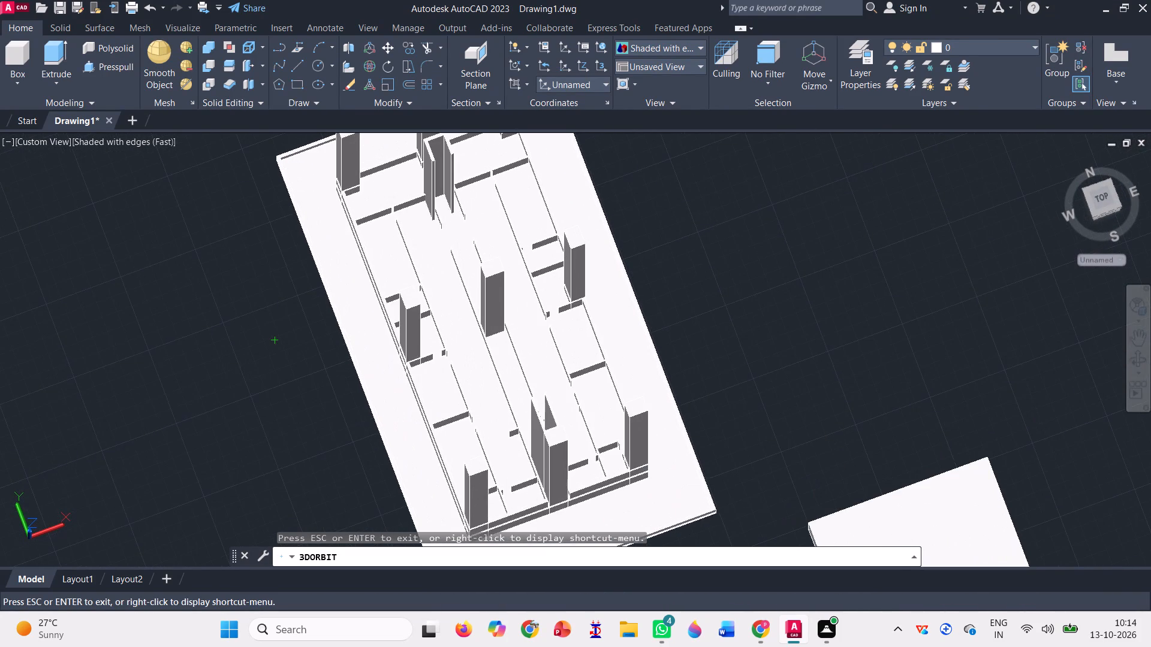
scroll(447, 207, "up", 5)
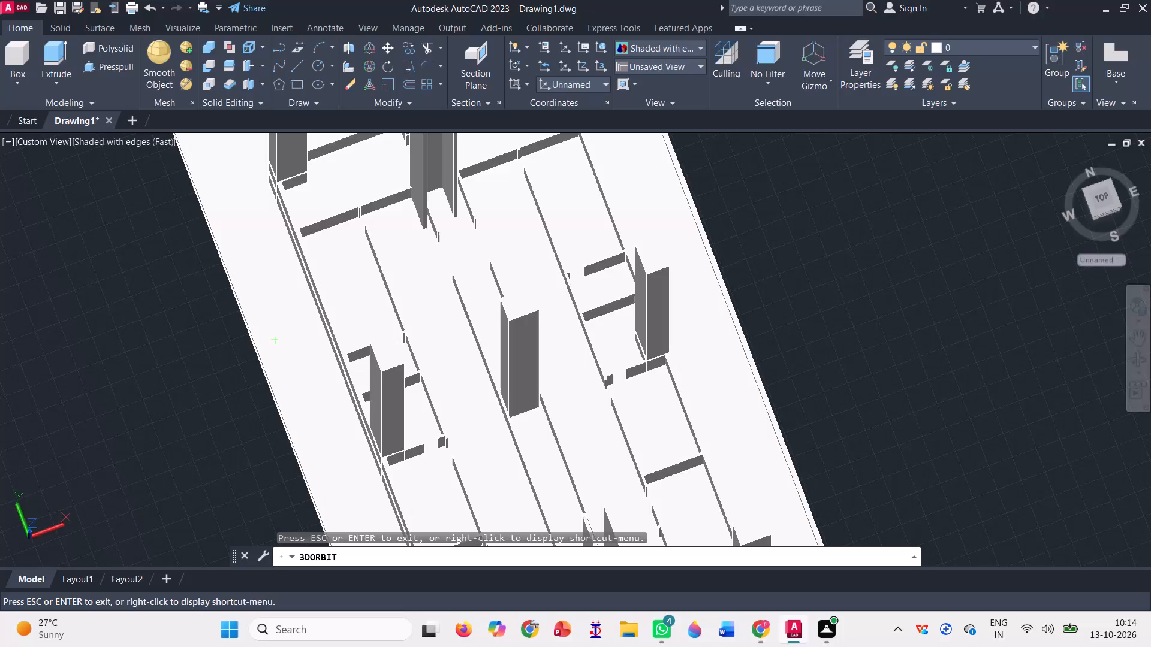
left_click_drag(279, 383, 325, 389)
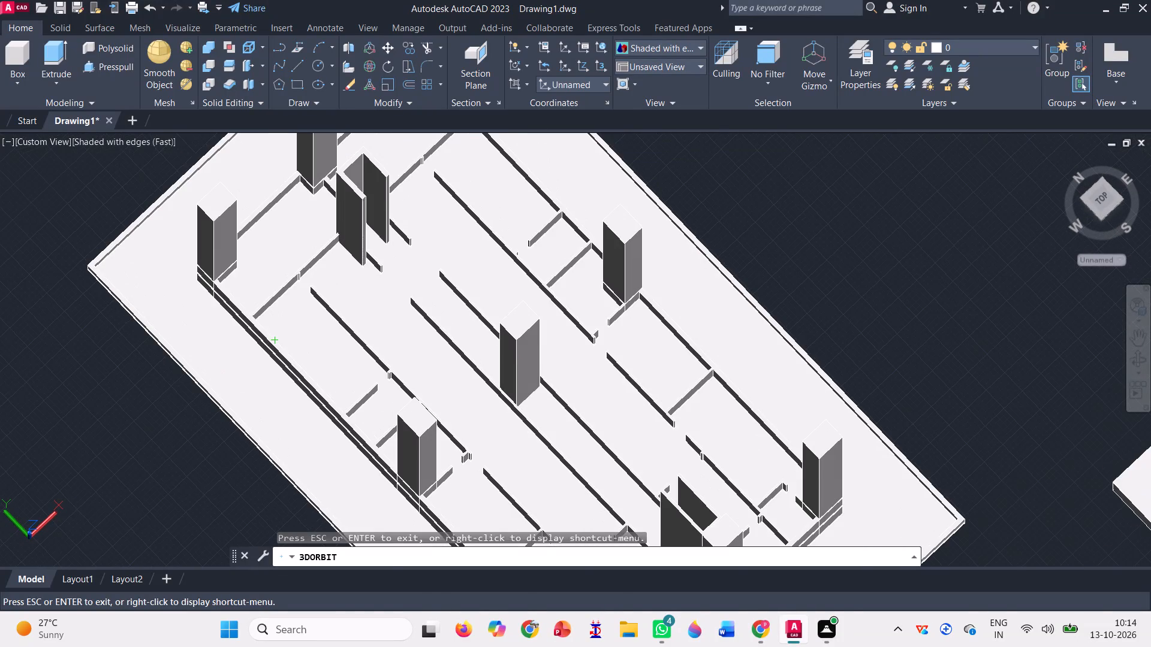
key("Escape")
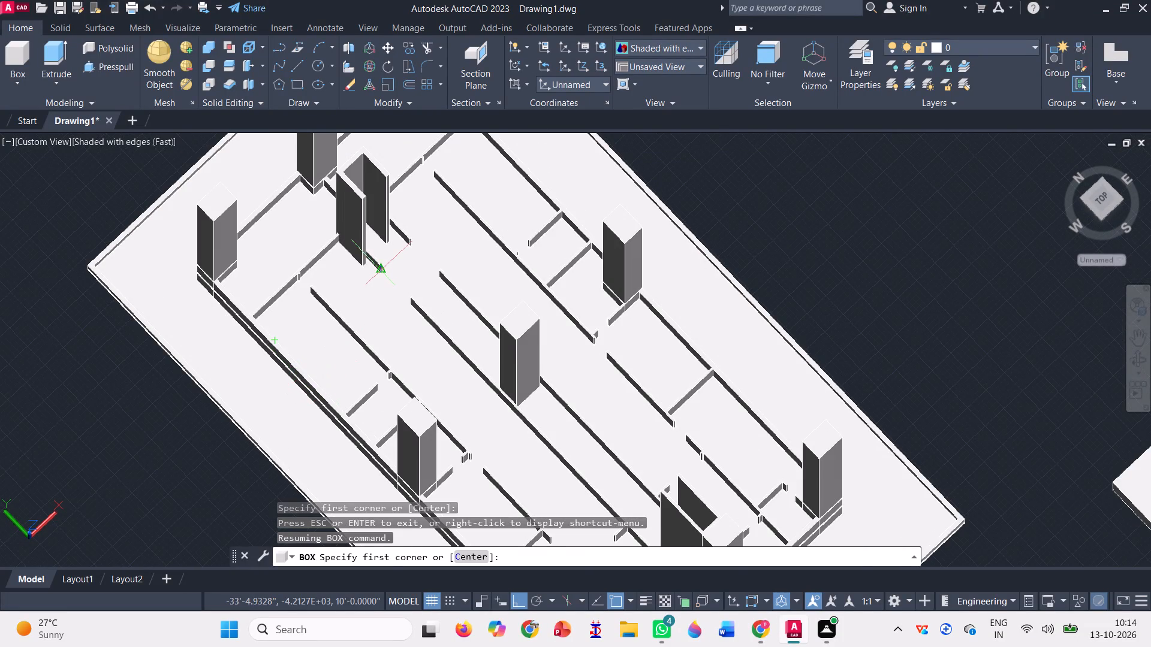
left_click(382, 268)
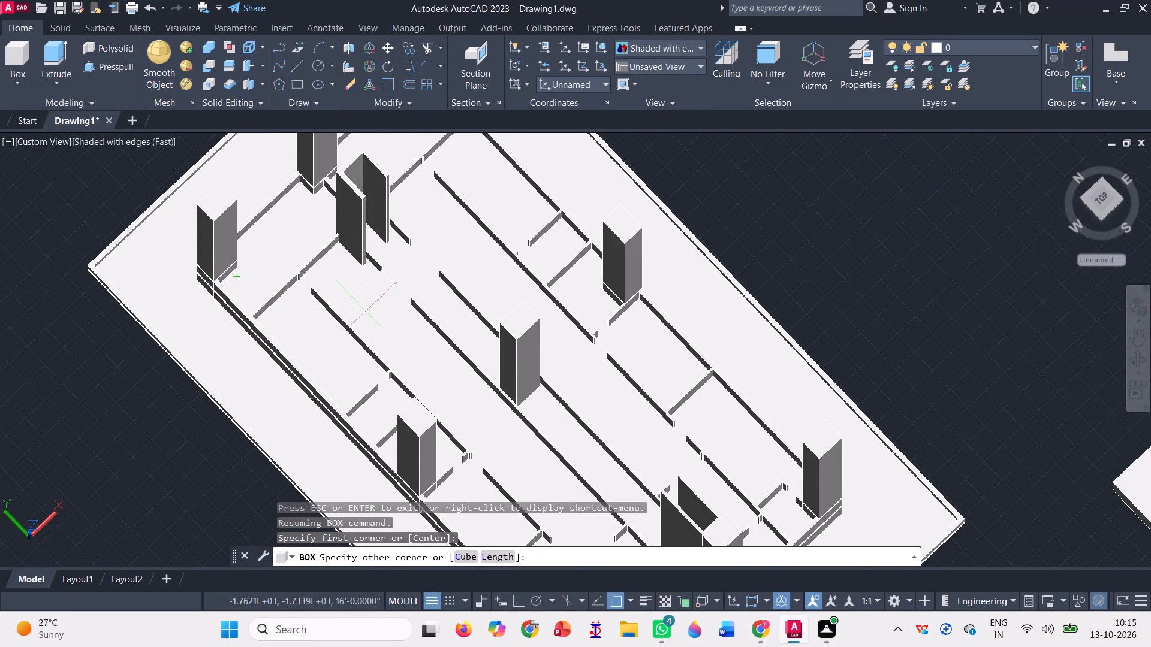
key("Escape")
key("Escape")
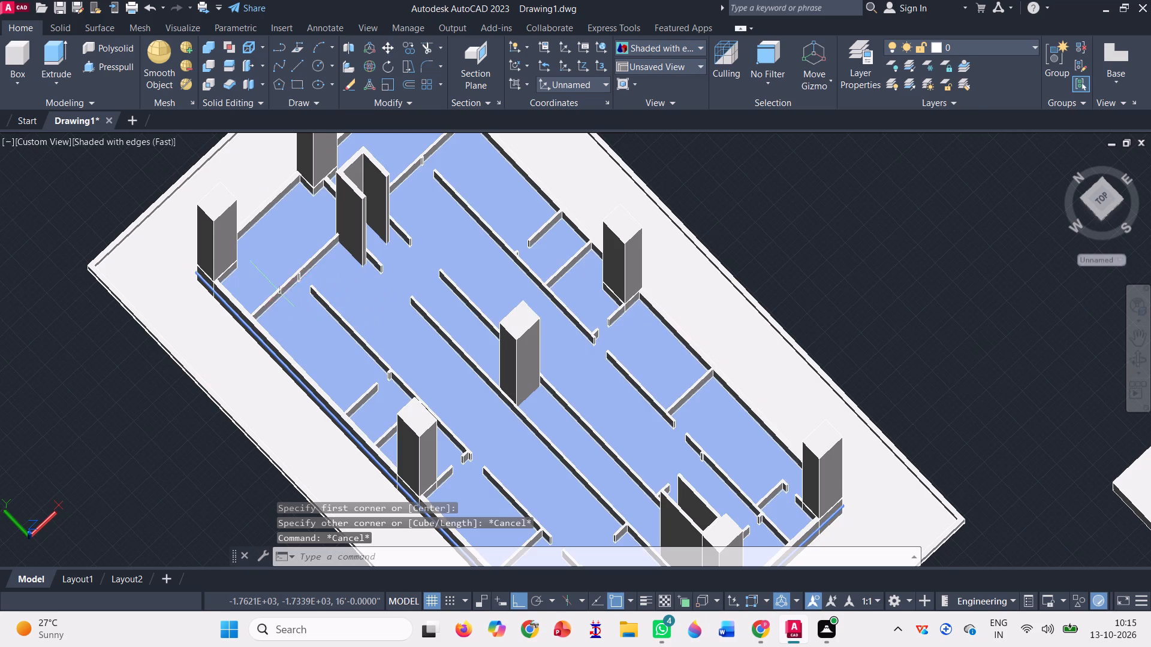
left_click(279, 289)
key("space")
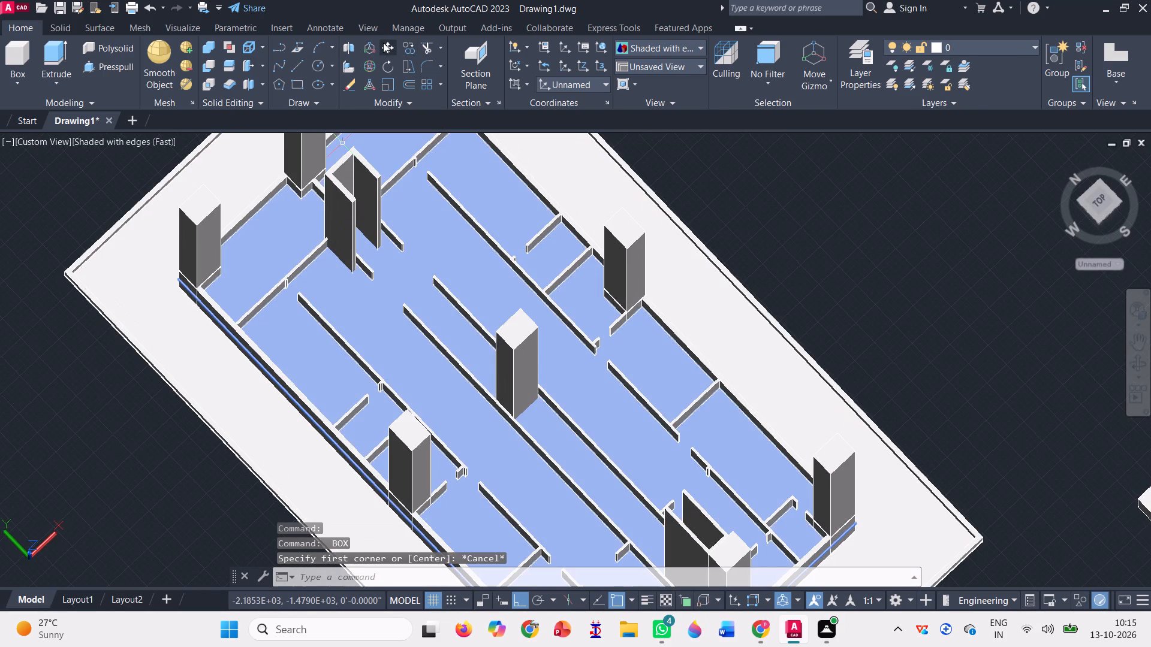
Move the floor walls from the column structure's slab by their outer corner into empty space on the side opposite the slab-topped spare copy.
left_click(383, 43)
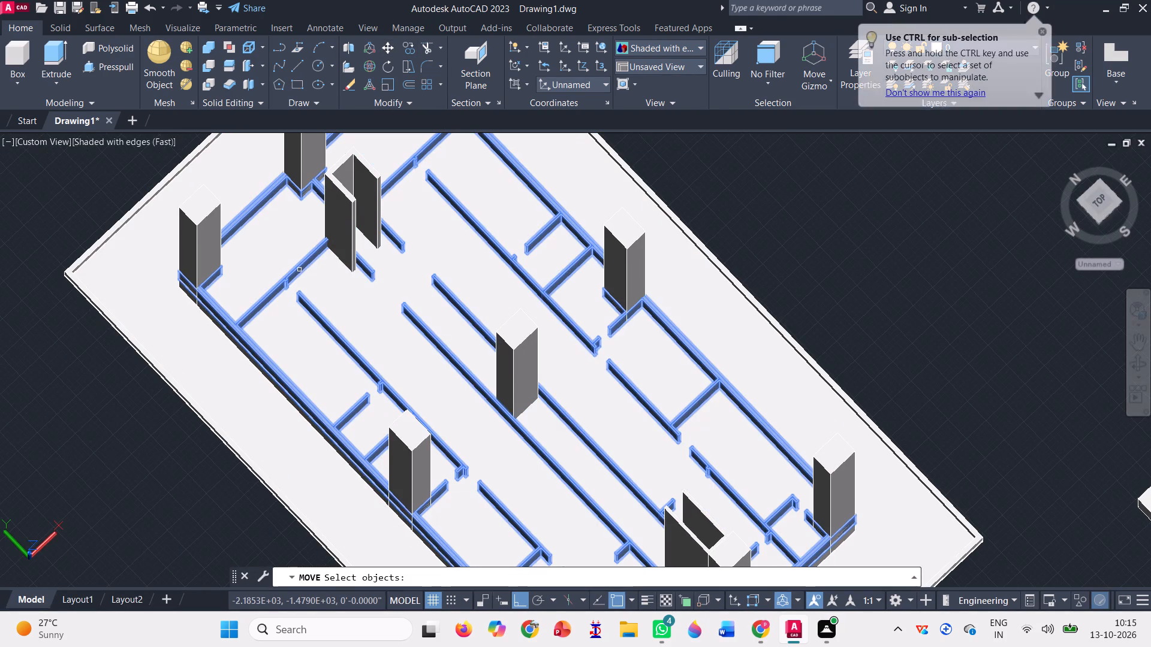
left_click(299, 267)
key("space")
scroll(385, 265, "up", 7)
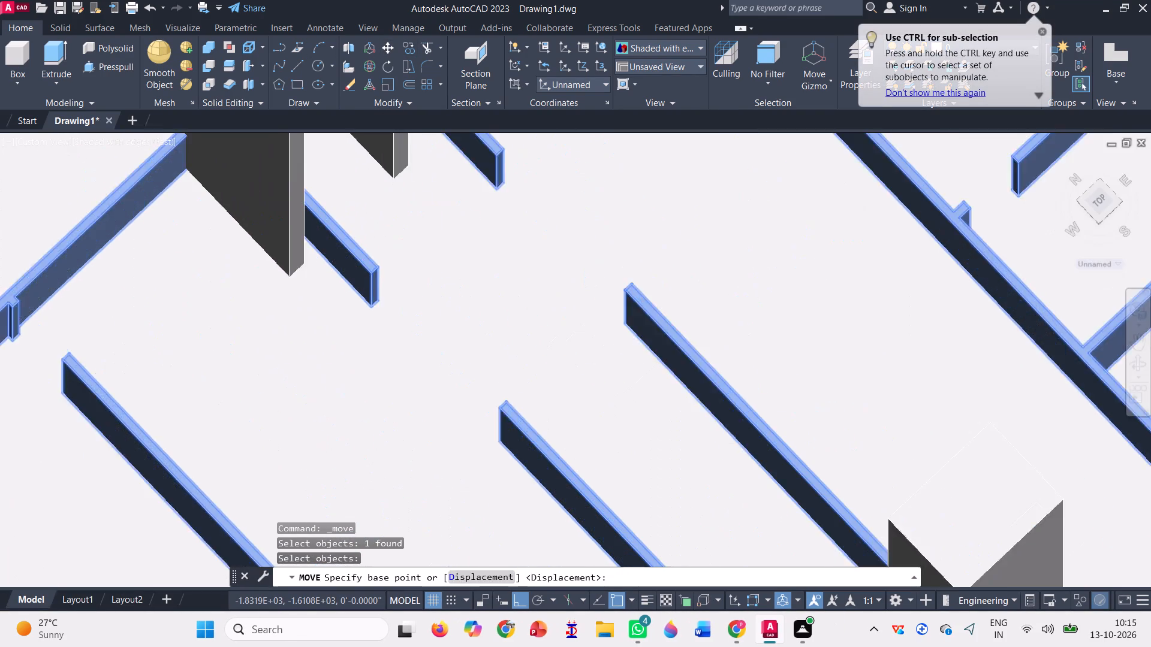
scroll(277, 241, "up", 2)
scroll(290, 212, "down", 3)
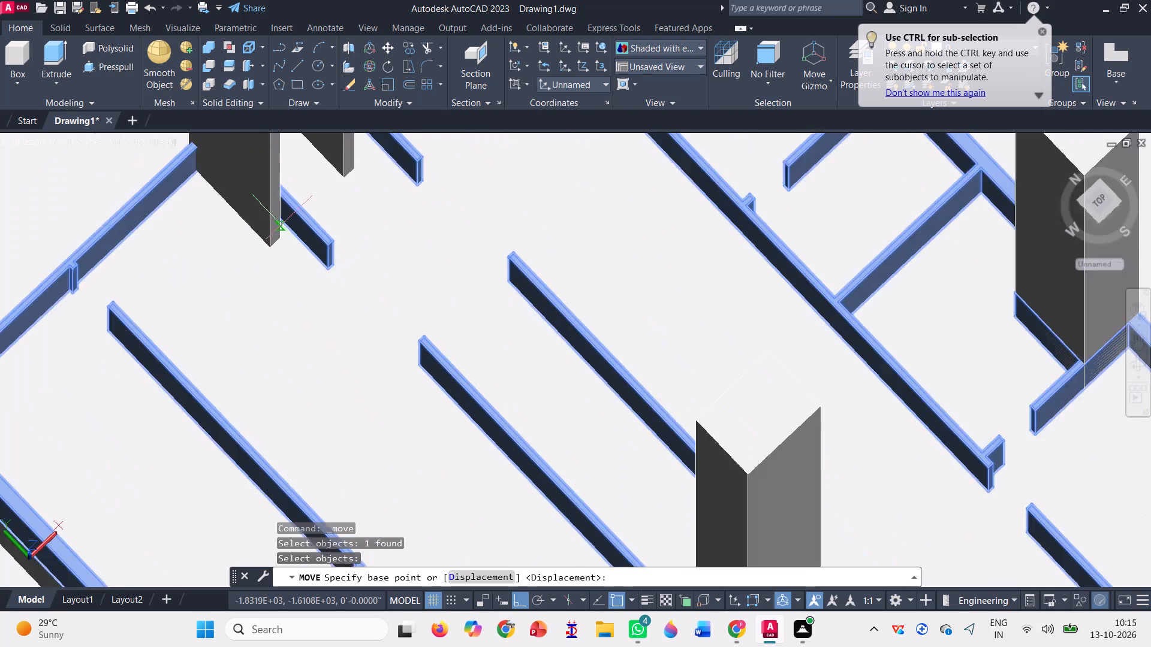
scroll(290, 212, "down", 4)
scroll(372, 180, "down", 2)
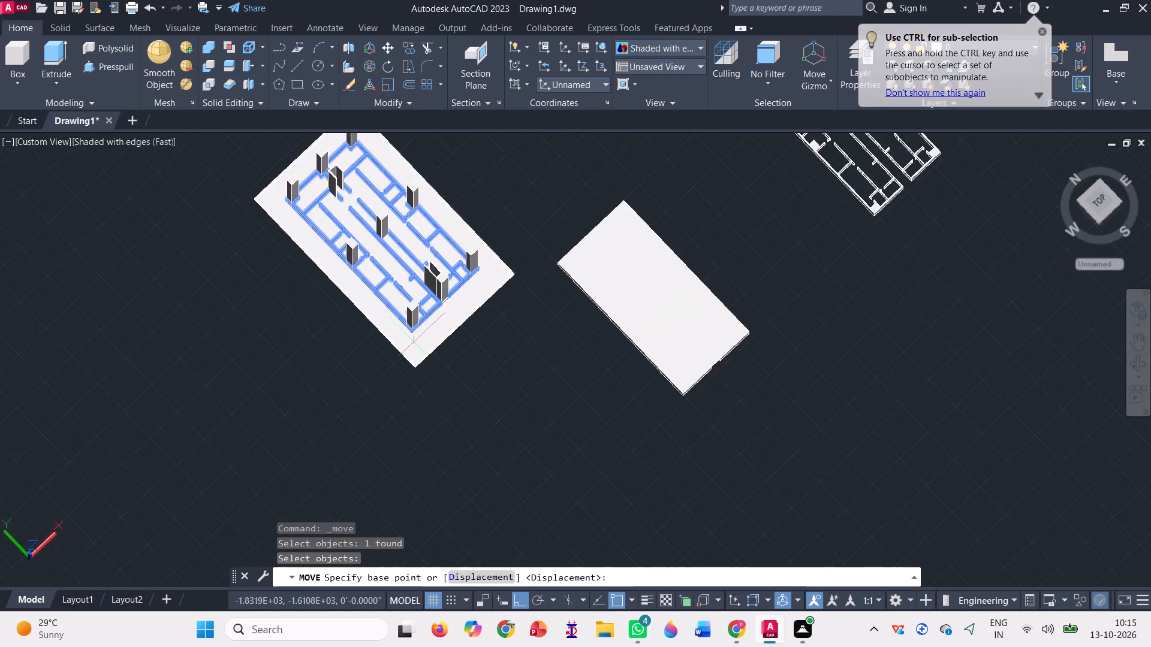
scroll(407, 334, "up", 13)
scroll(438, 238, "up", 3)
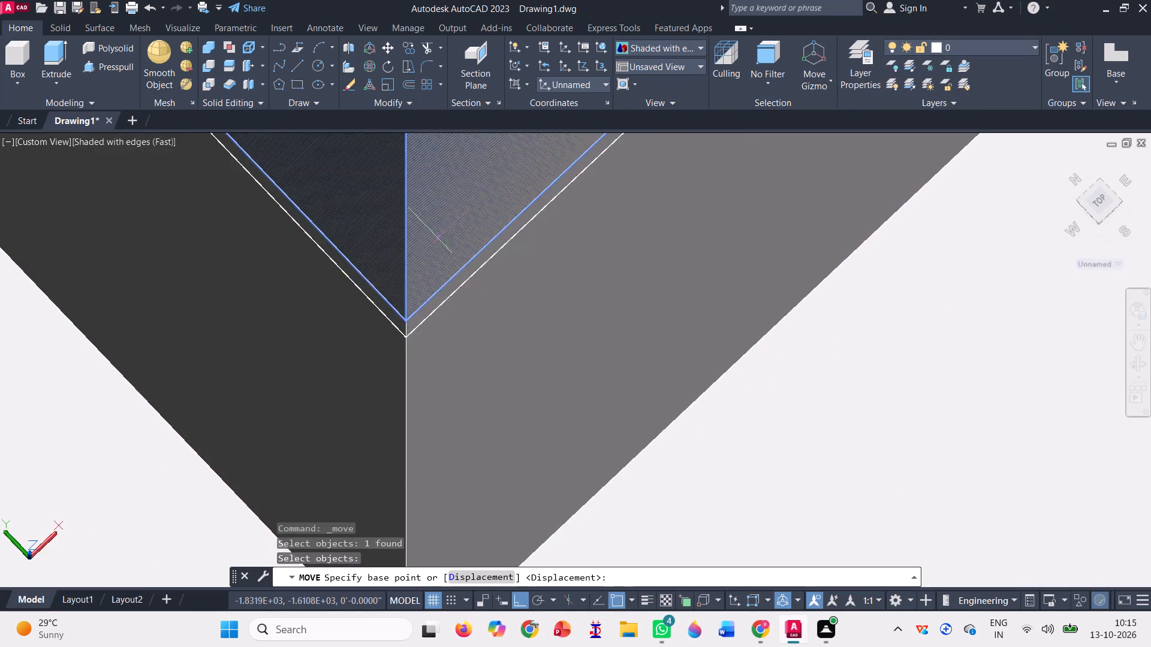
scroll(408, 313, "up", 5)
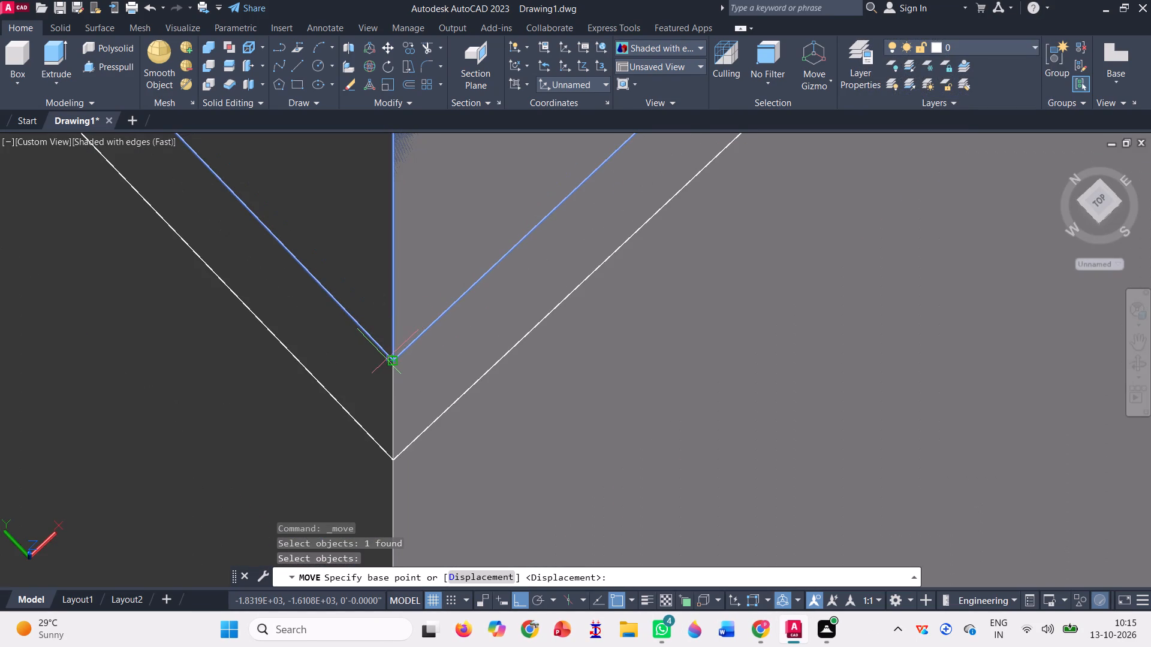
left_click(391, 358)
scroll(445, 192, "down", 2)
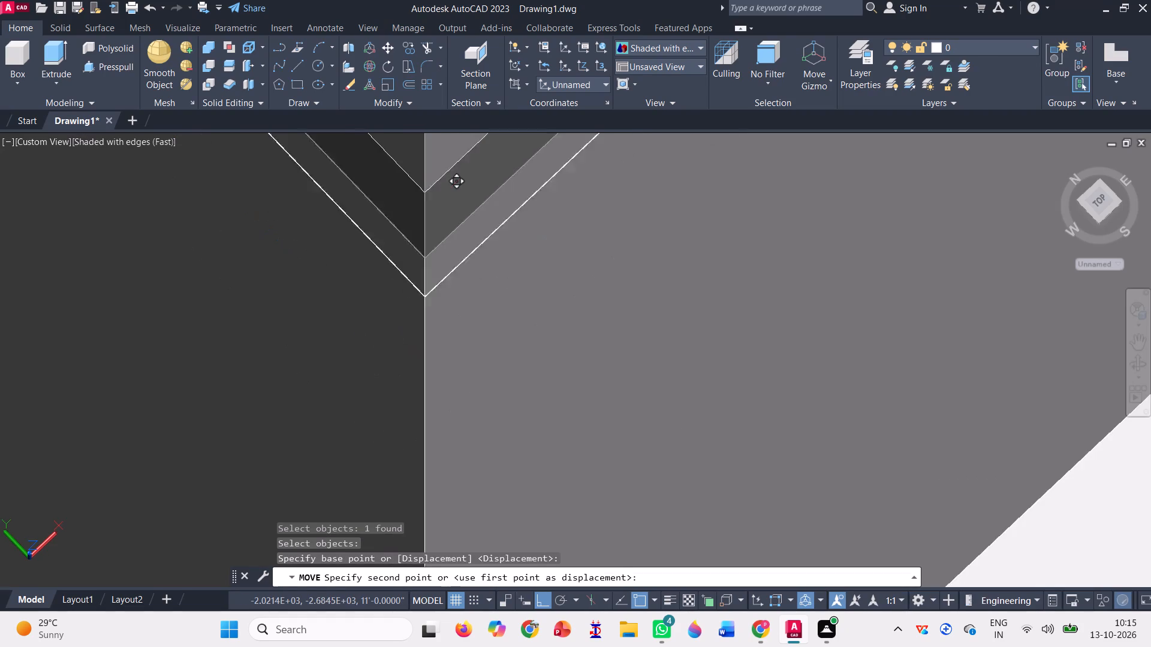
scroll(445, 192, "down", 1)
scroll(426, 248, "up", 4)
scroll(428, 316, "down", 4)
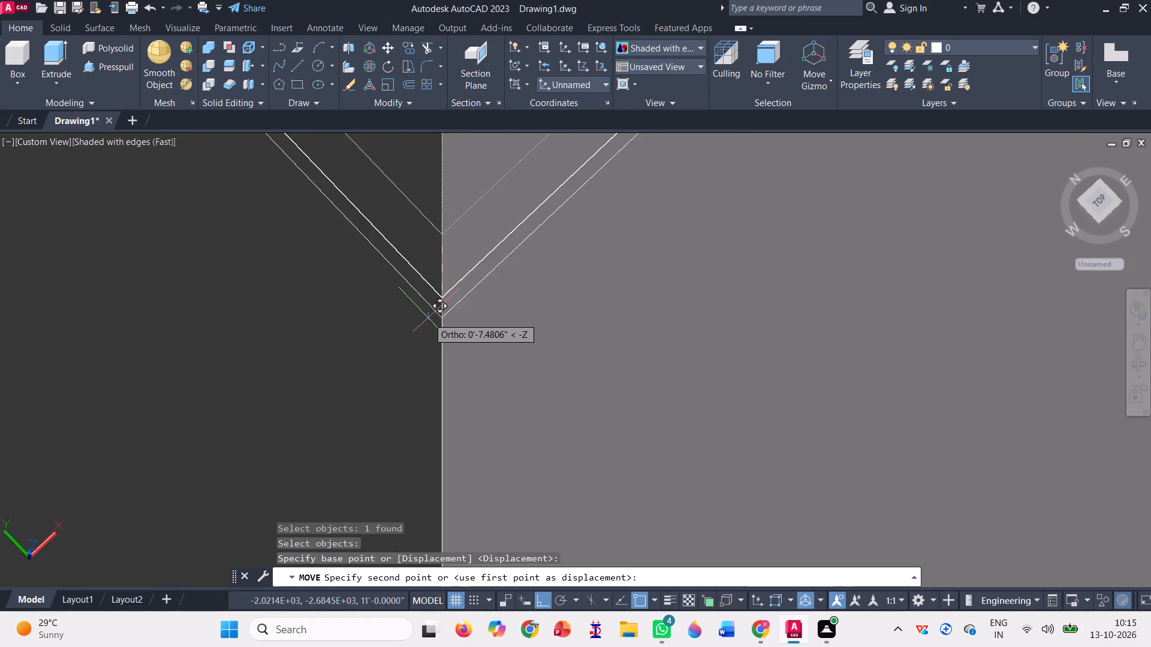
scroll(428, 318, "down", 2)
scroll(475, 377, "down", 8)
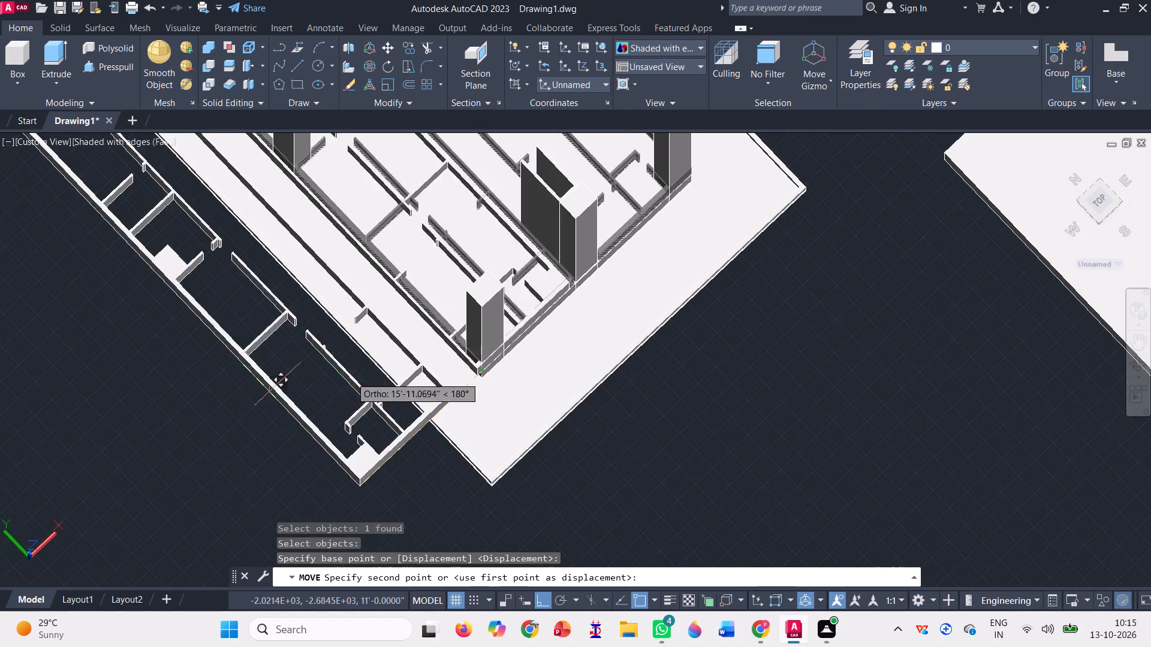
scroll(327, 305, "down", 2)
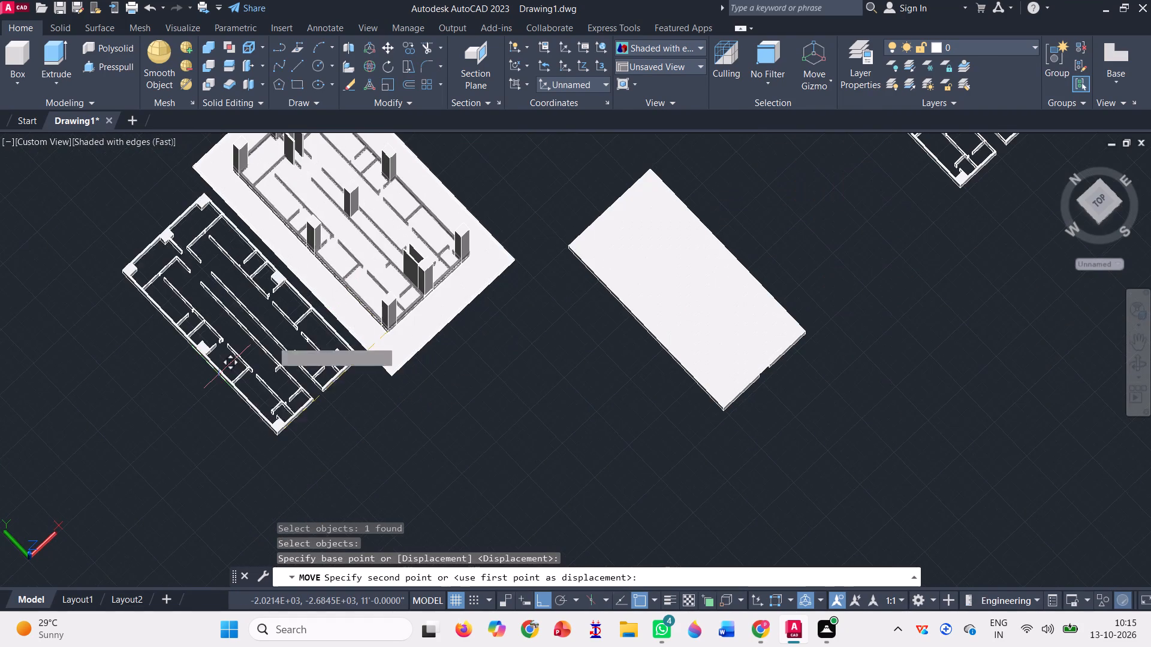
left_click(140, 428)
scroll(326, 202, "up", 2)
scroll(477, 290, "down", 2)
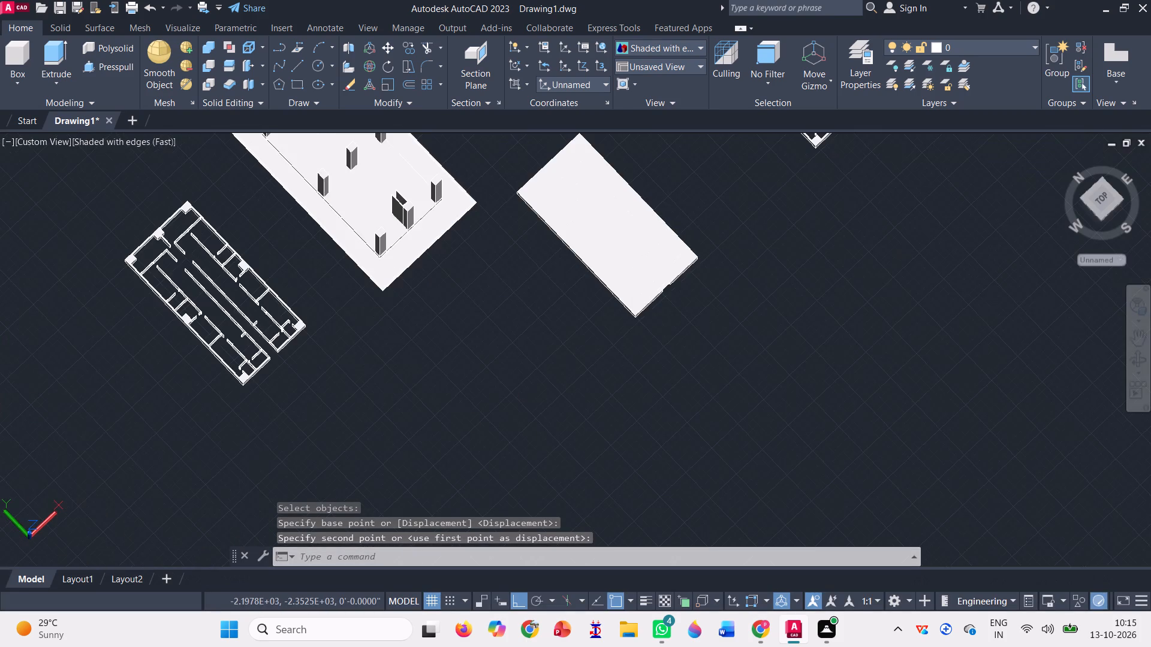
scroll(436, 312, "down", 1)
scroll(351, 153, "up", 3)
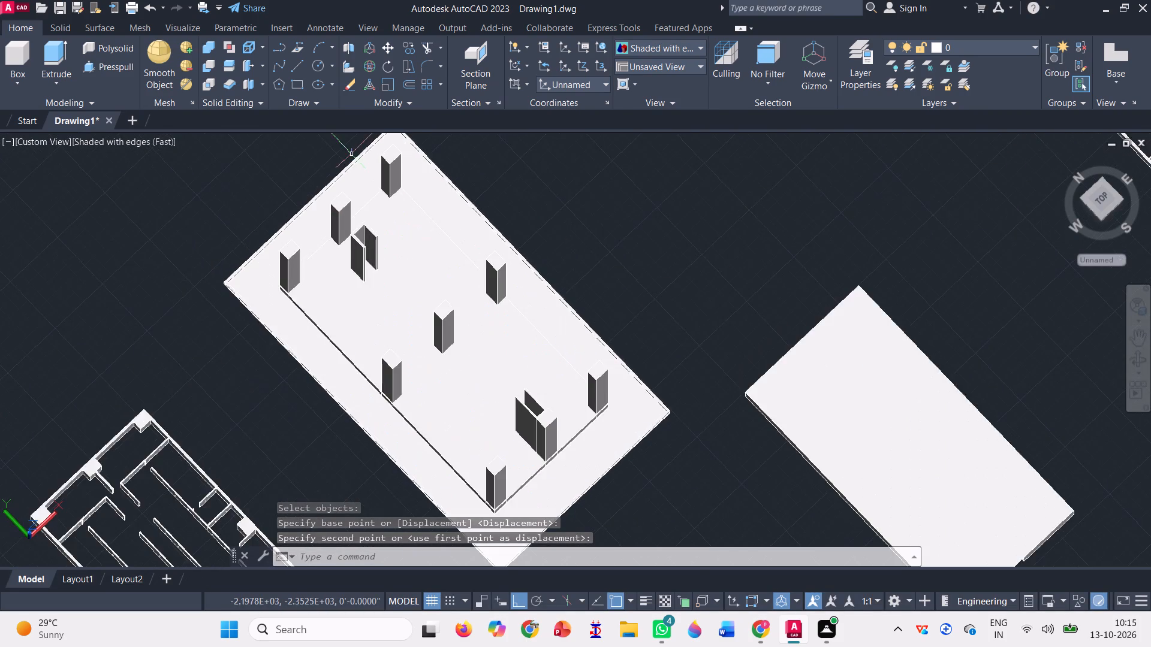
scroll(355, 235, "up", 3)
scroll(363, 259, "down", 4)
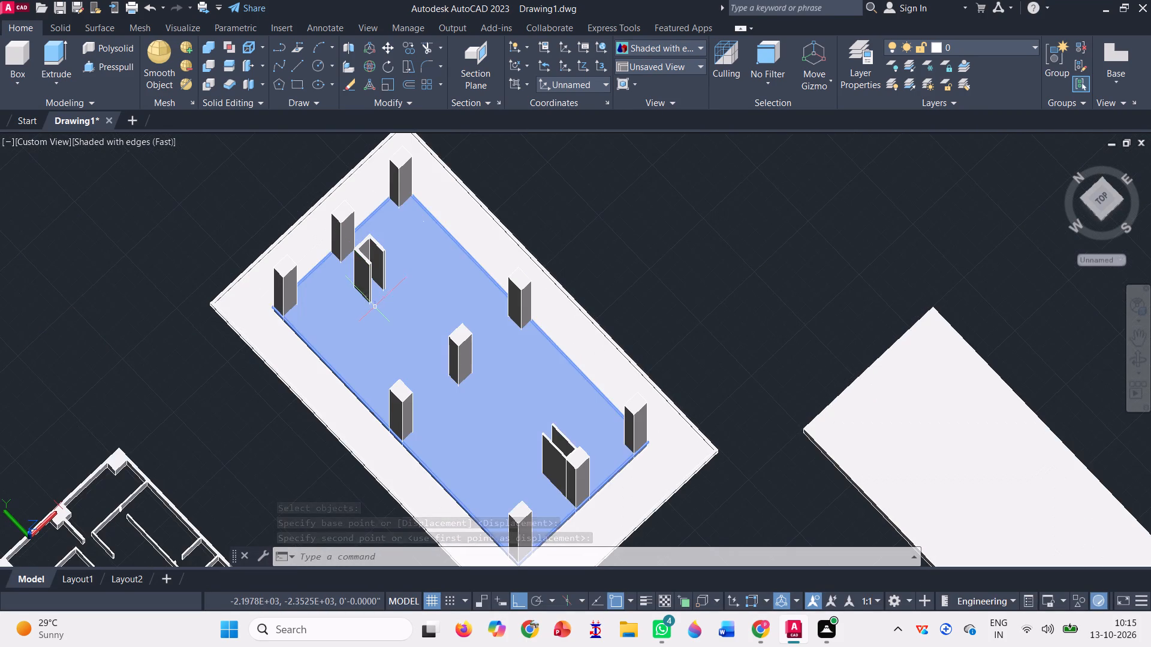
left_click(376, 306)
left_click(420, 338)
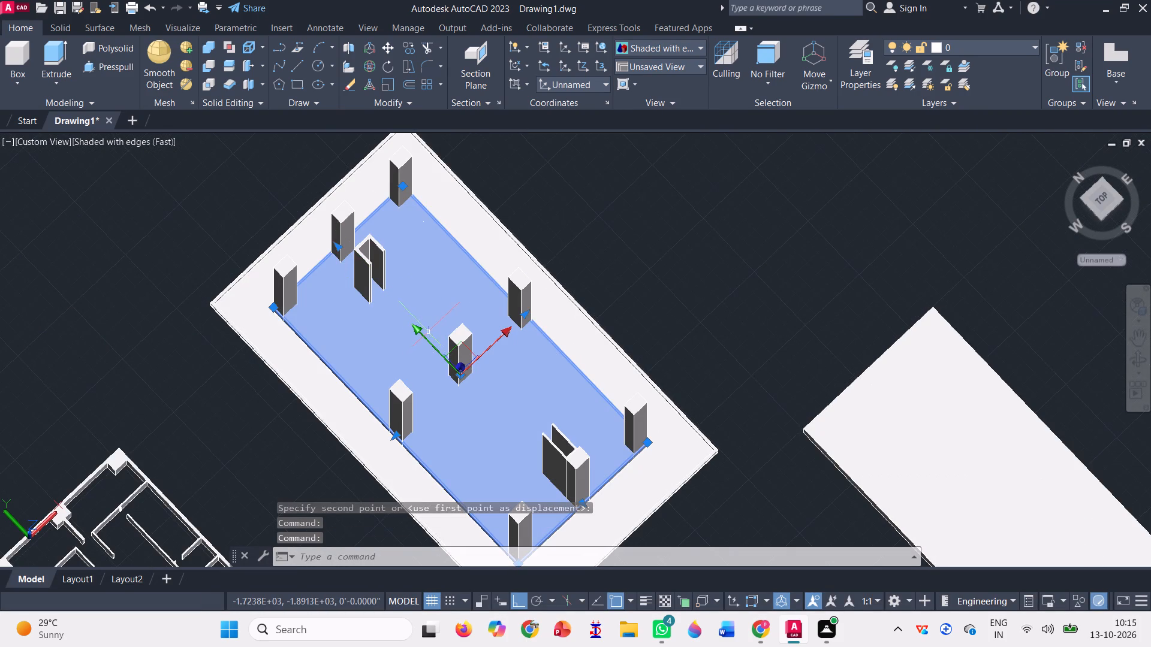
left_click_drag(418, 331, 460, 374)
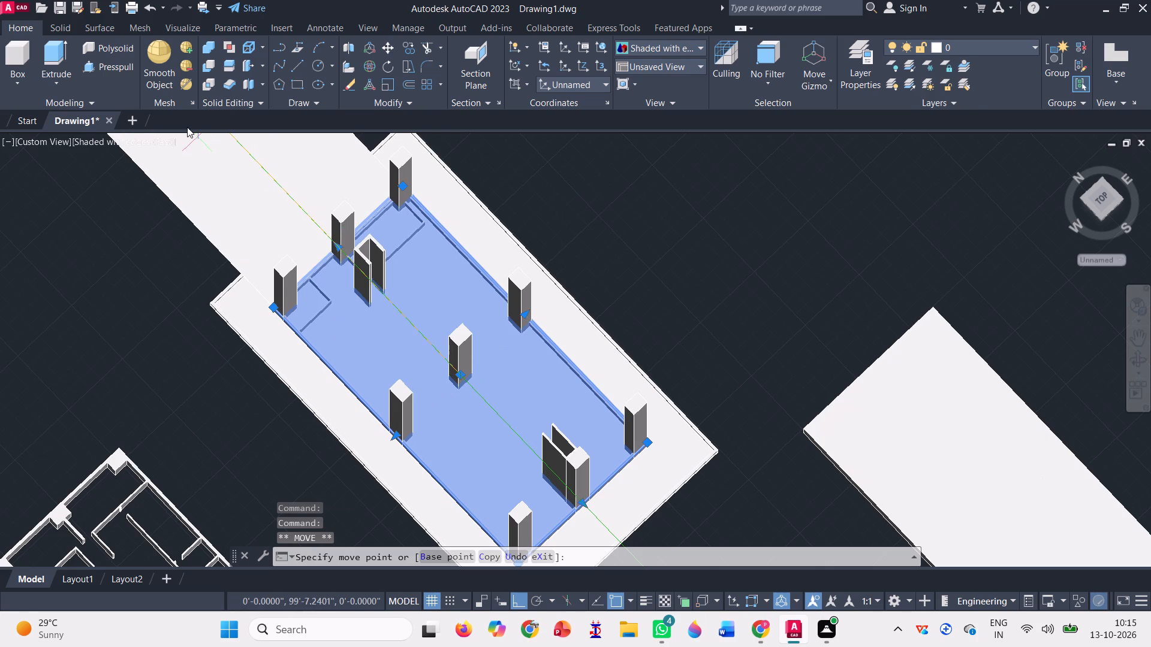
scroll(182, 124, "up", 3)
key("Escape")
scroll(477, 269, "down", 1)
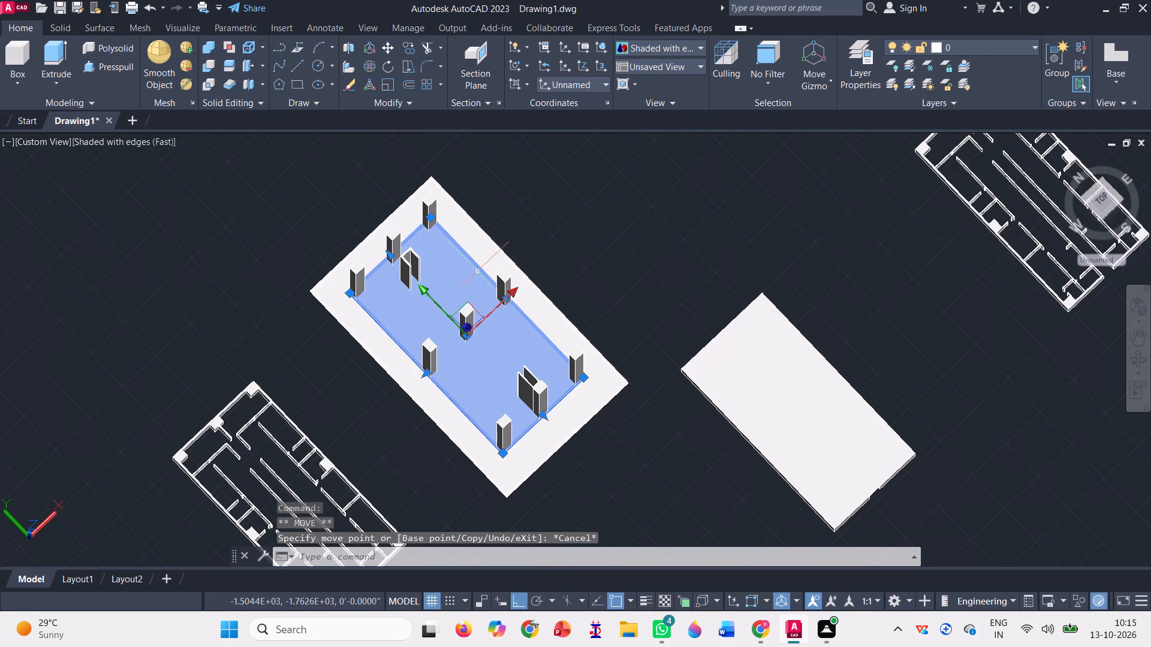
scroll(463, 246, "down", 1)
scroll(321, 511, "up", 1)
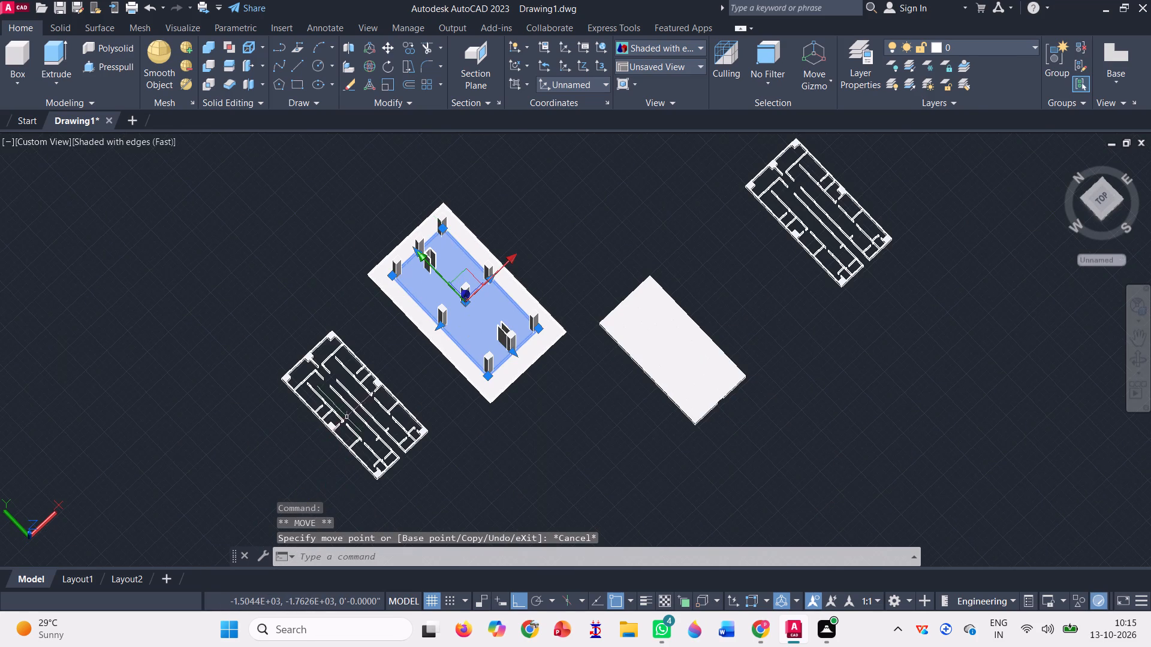
Draw a 100' vertical line upward from the bottom outer corner of the column structure's inner slab, below the corner column.
scroll(346, 416, "up", 2)
key("Escape")
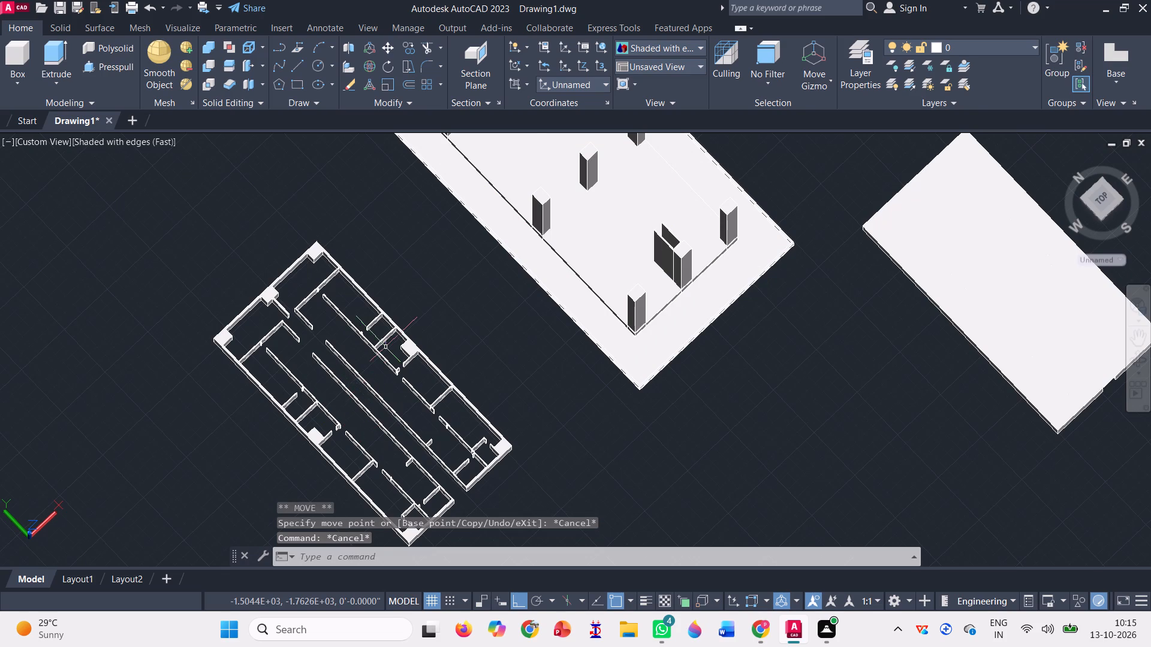
scroll(583, 355, "up", 3)
scroll(807, 364, "up", 3)
scroll(634, 288, "down", 3)
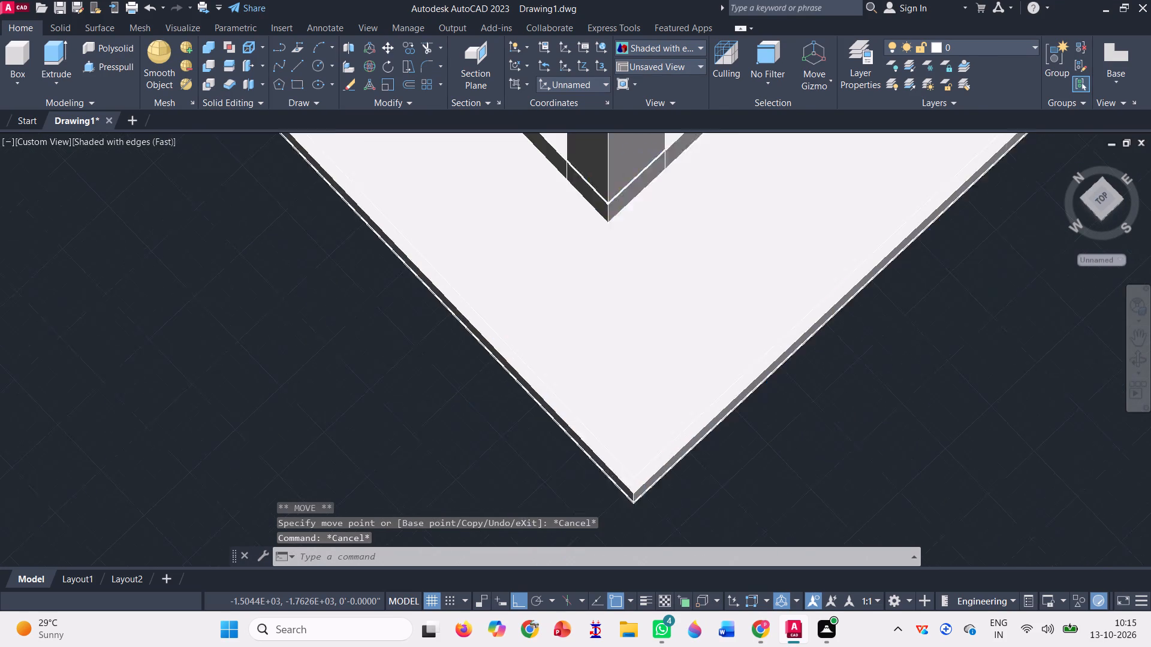
scroll(639, 300, "down", 1)
scroll(637, 228, "up", 4)
scroll(604, 292, "up", 4)
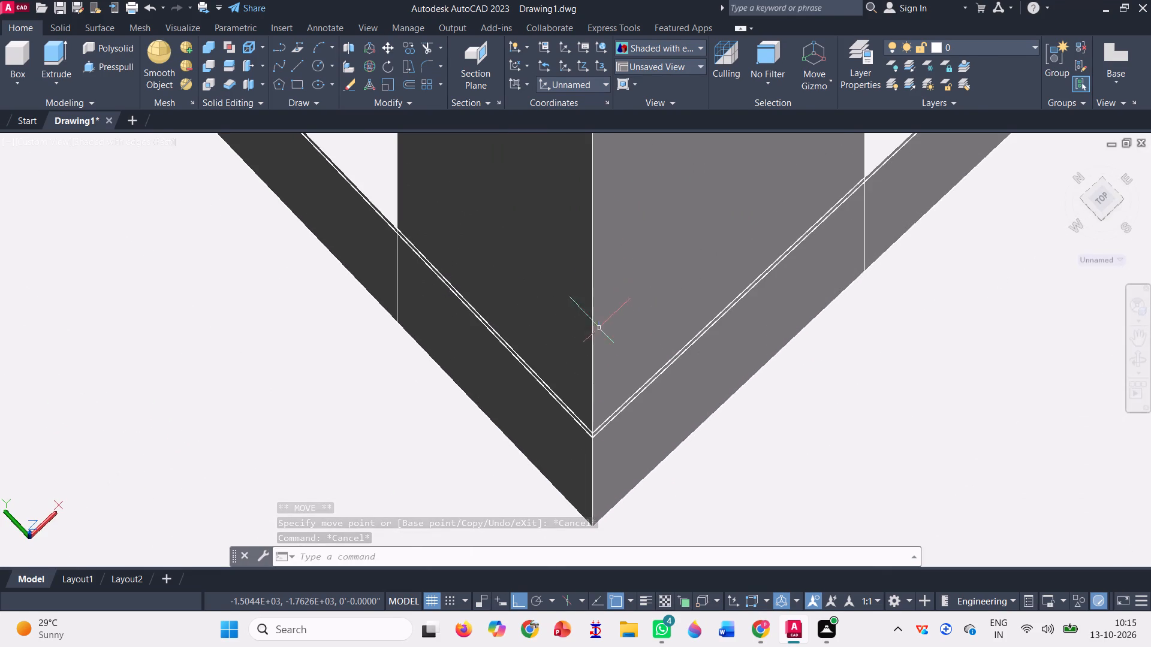
scroll(583, 420, "up", 3)
scroll(583, 419, "down", 4)
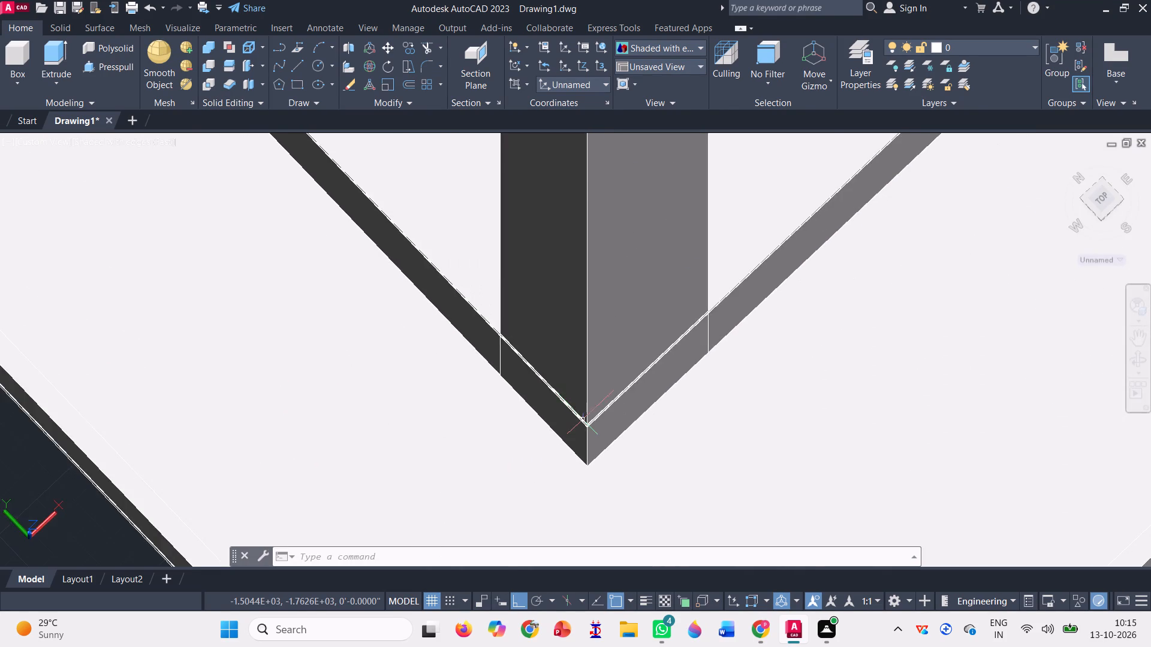
scroll(583, 419, "down", 4)
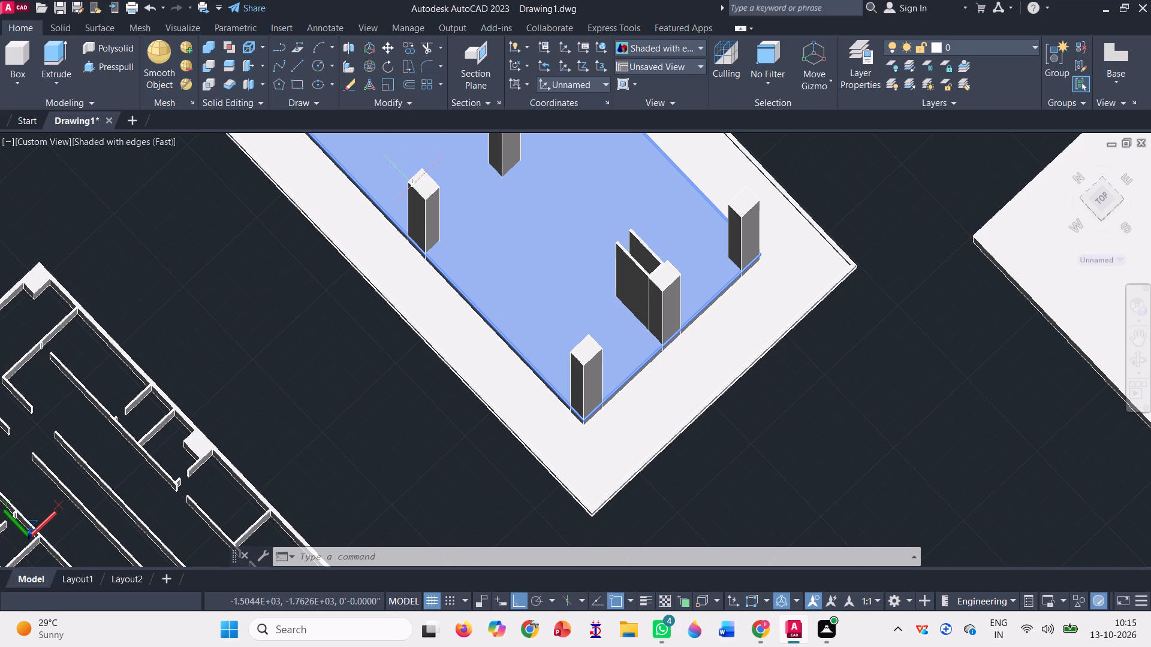
left_click(302, 62)
scroll(635, 445, "up", 4)
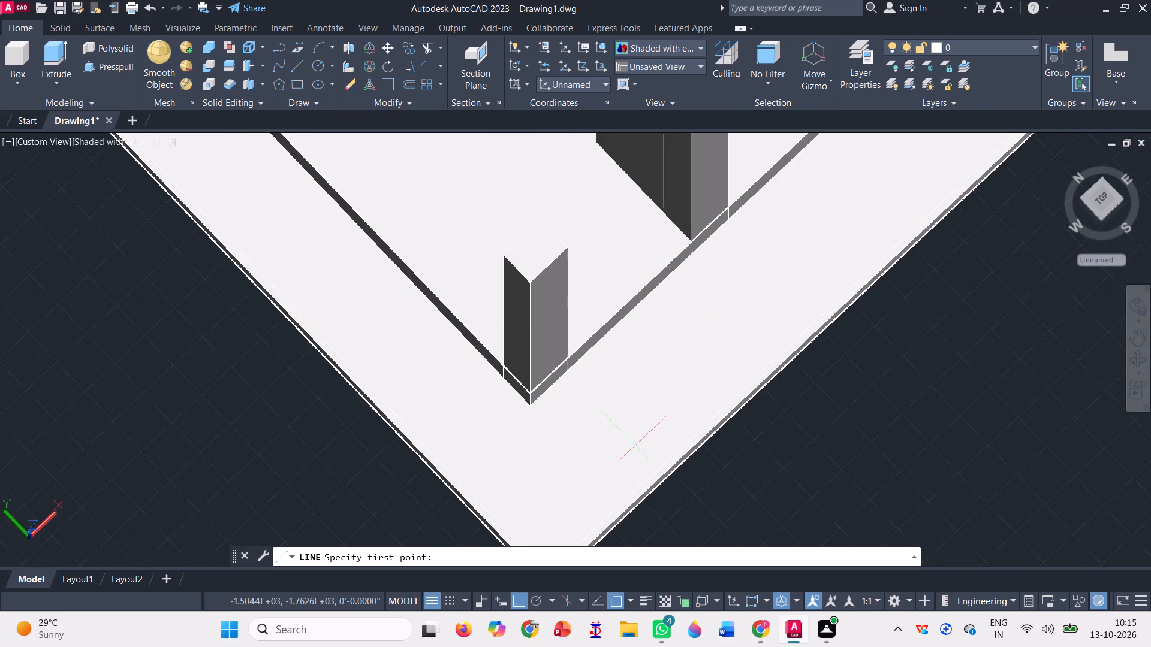
scroll(607, 413, "up", 4)
scroll(361, 365, "up", 4)
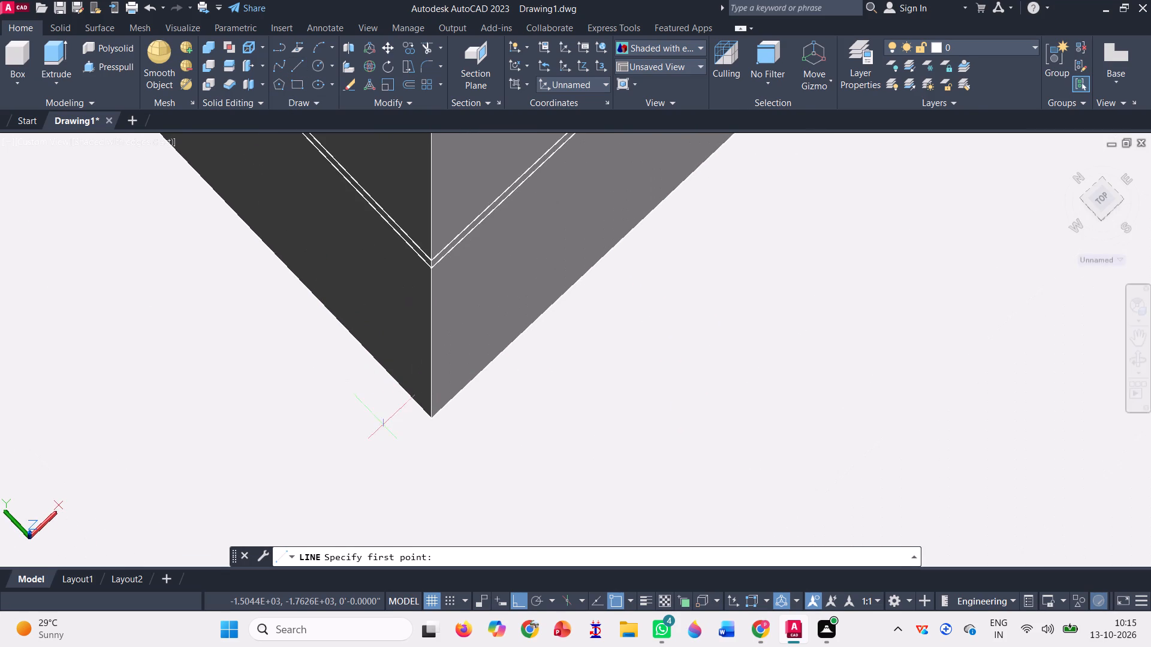
left_click(427, 415)
scroll(409, 480, "down", 10)
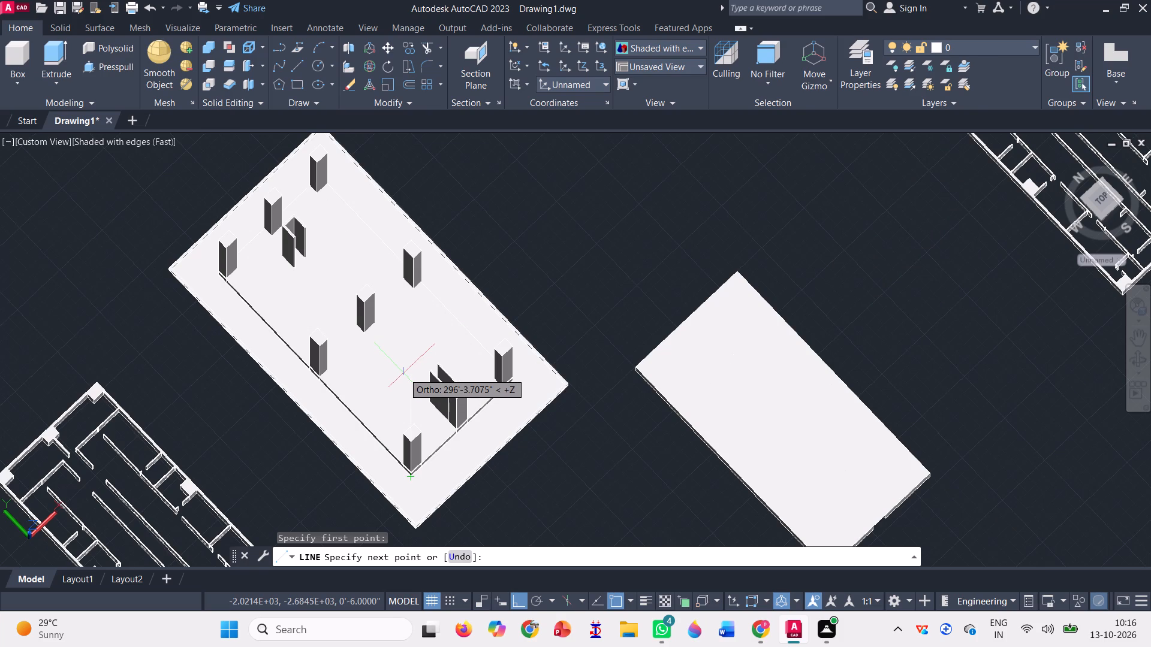
type("100'")
key("Return")
key("space")
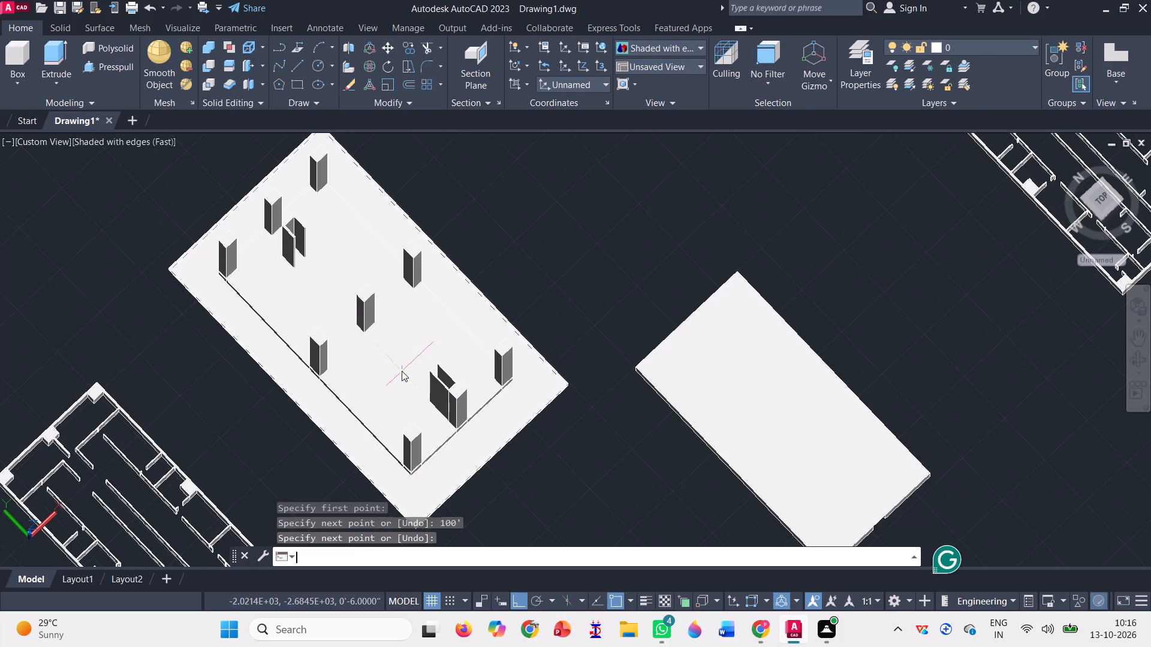
Move the isolated floor walls by their lower outer corner onto the matching top corner of the slab on the spare wall copy.
scroll(671, 312, "down", 2)
scroll(592, 362, "up", 4)
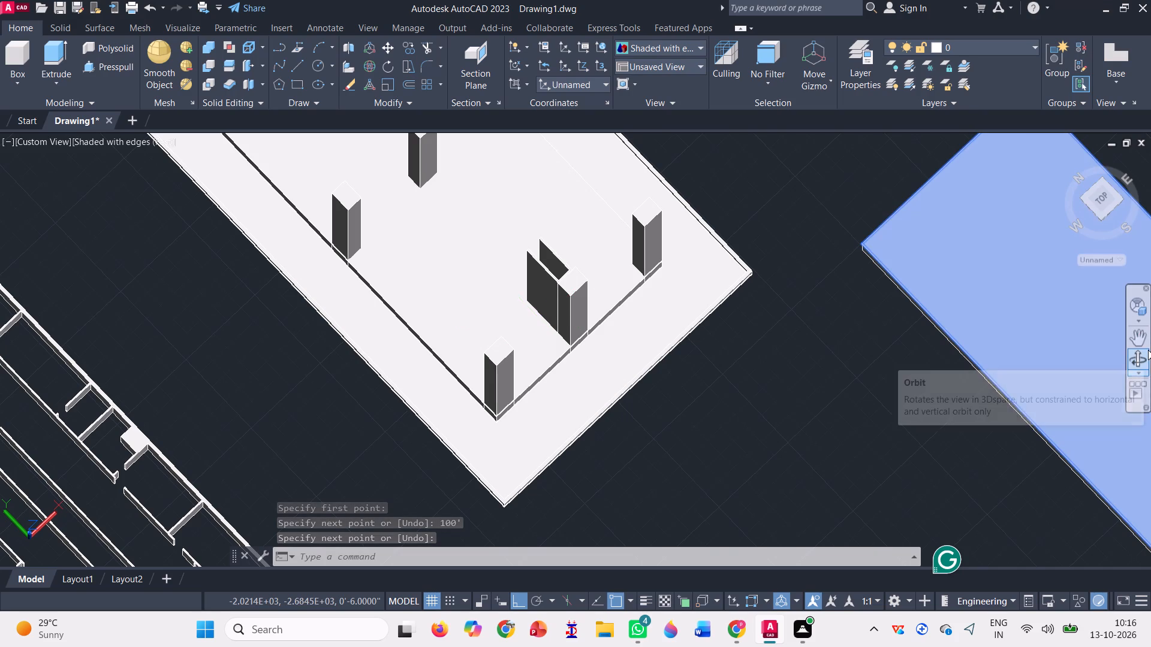
left_click(1146, 348)
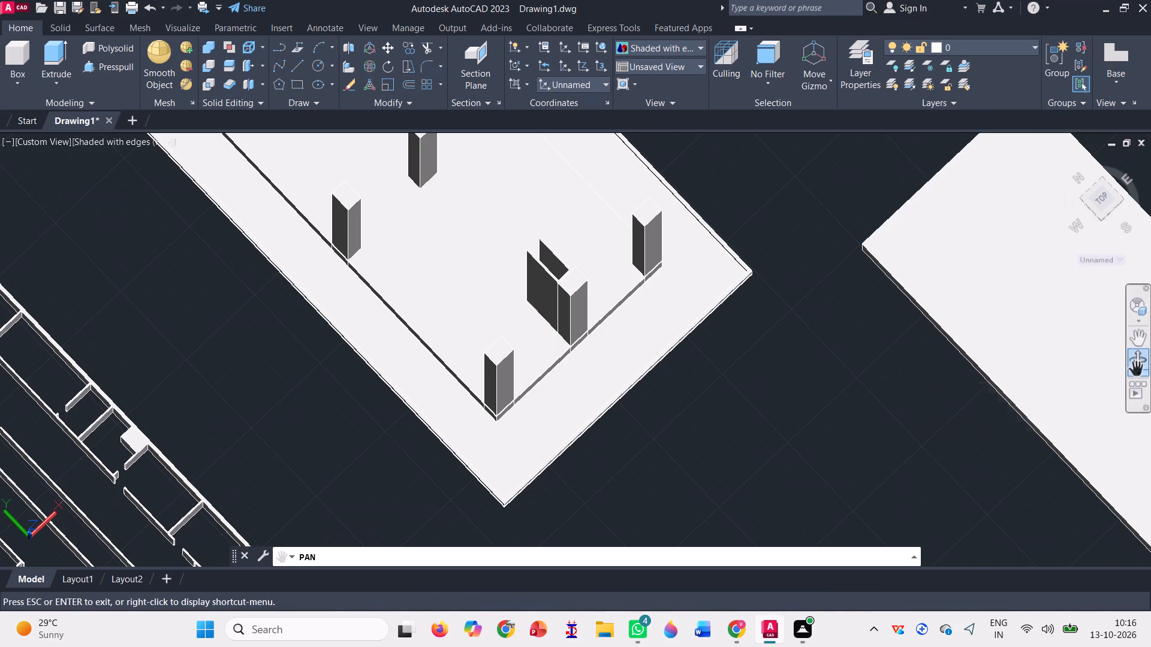
key("Escape")
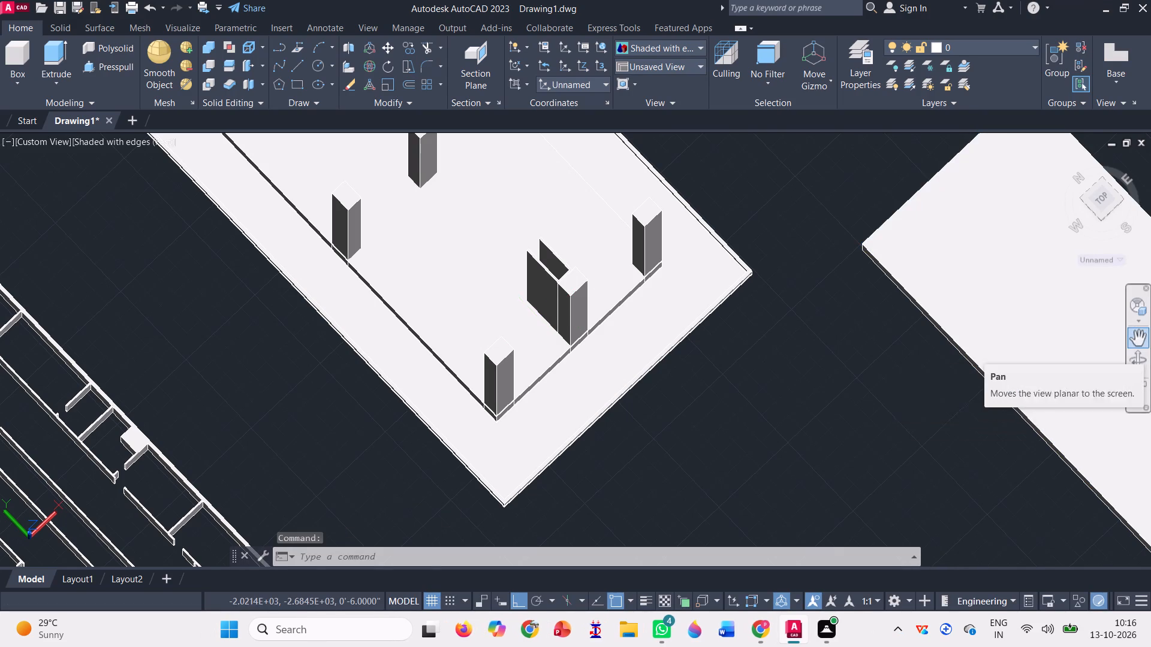
left_click(1140, 356)
left_click_drag(895, 307, 676, 369)
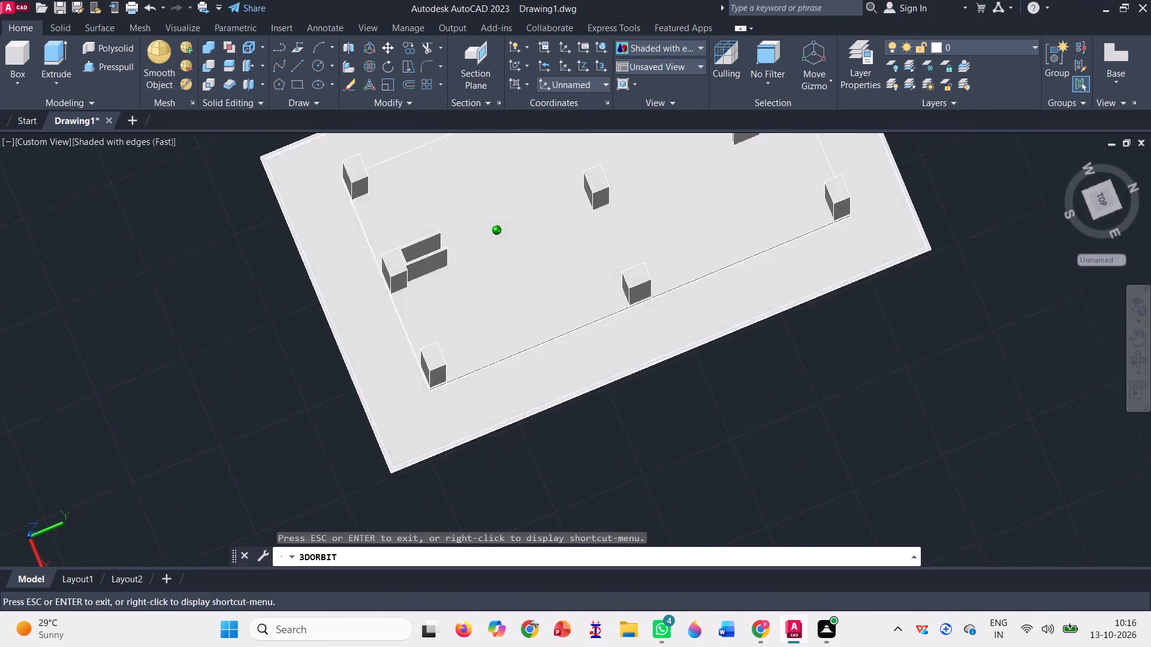
left_click_drag(676, 369, 771, 316)
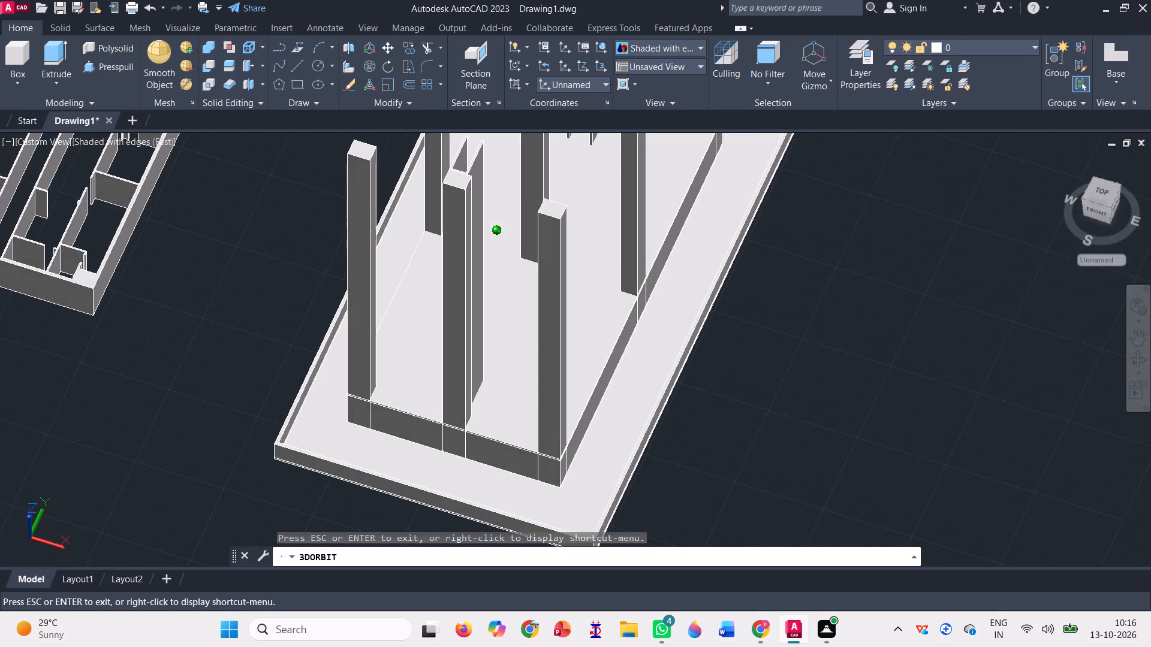
left_click_drag(771, 316, 839, 313)
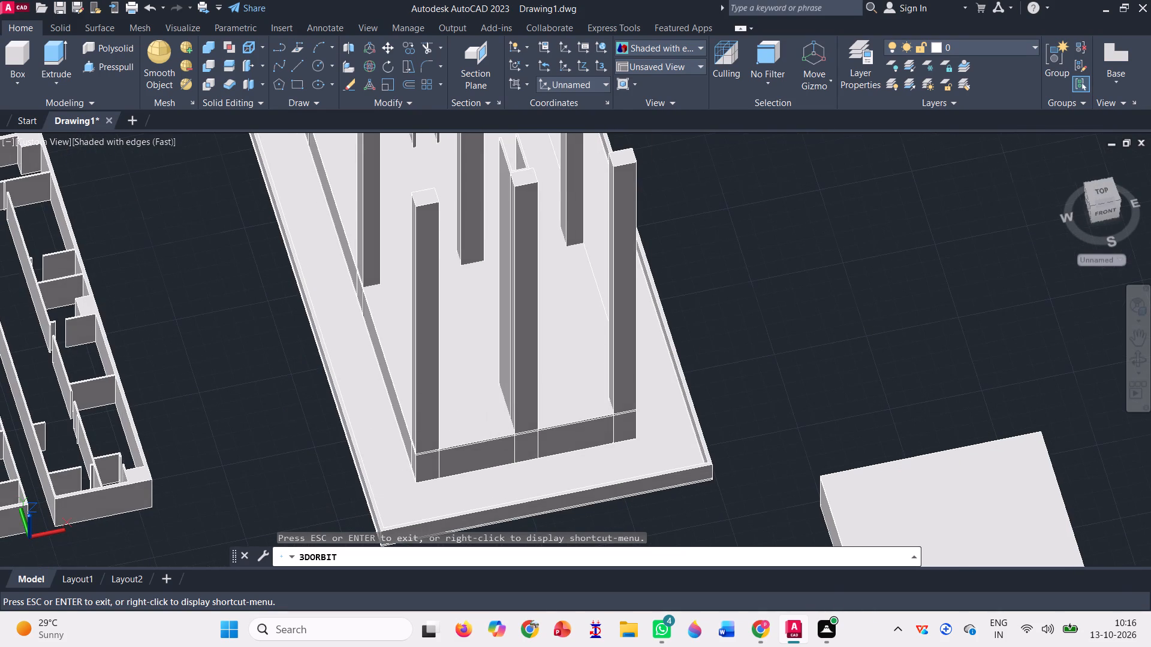
scroll(484, 468, "up", 3)
scroll(705, 337, "down", 8)
key("Escape")
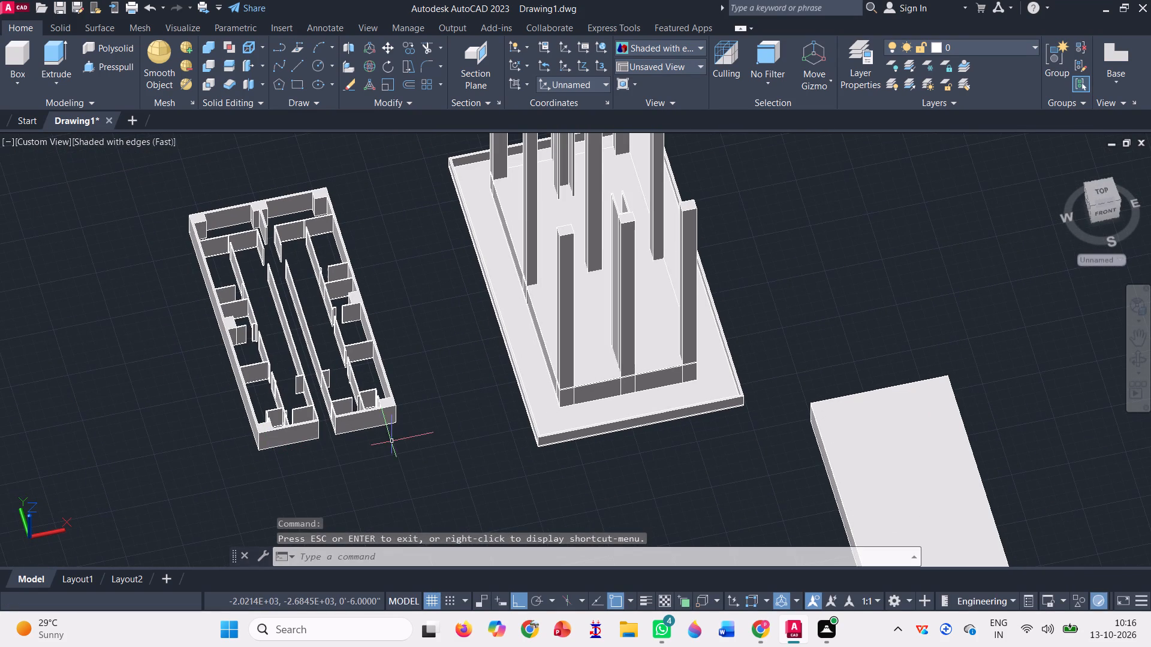
left_click(412, 429)
left_click(138, 283)
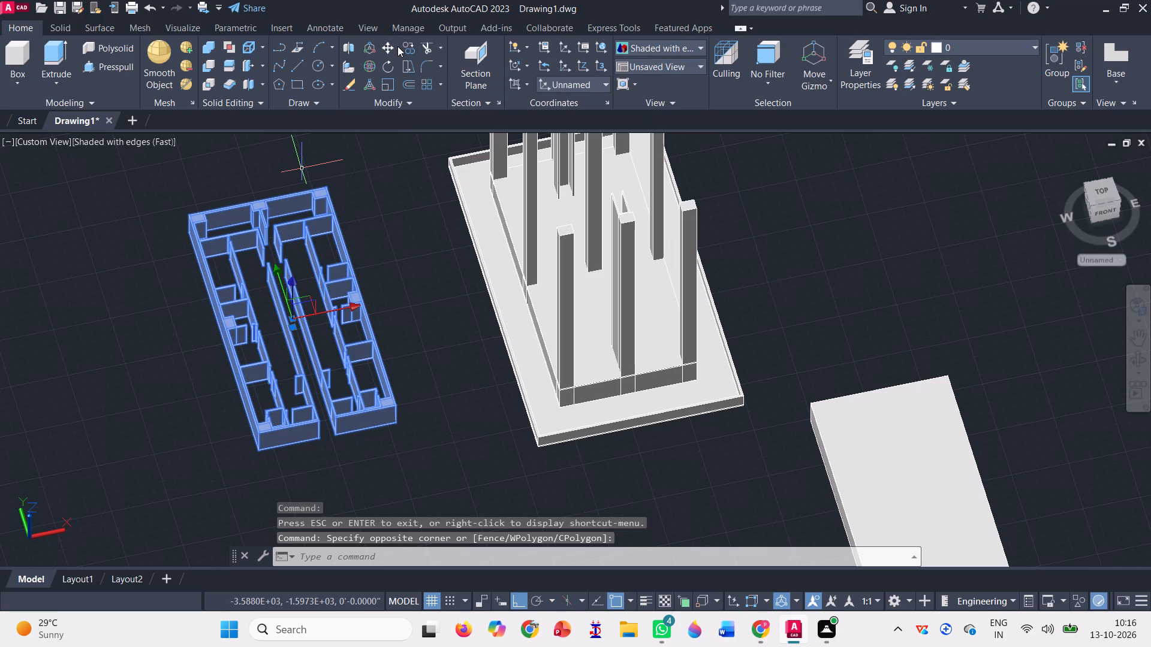
left_click(389, 47)
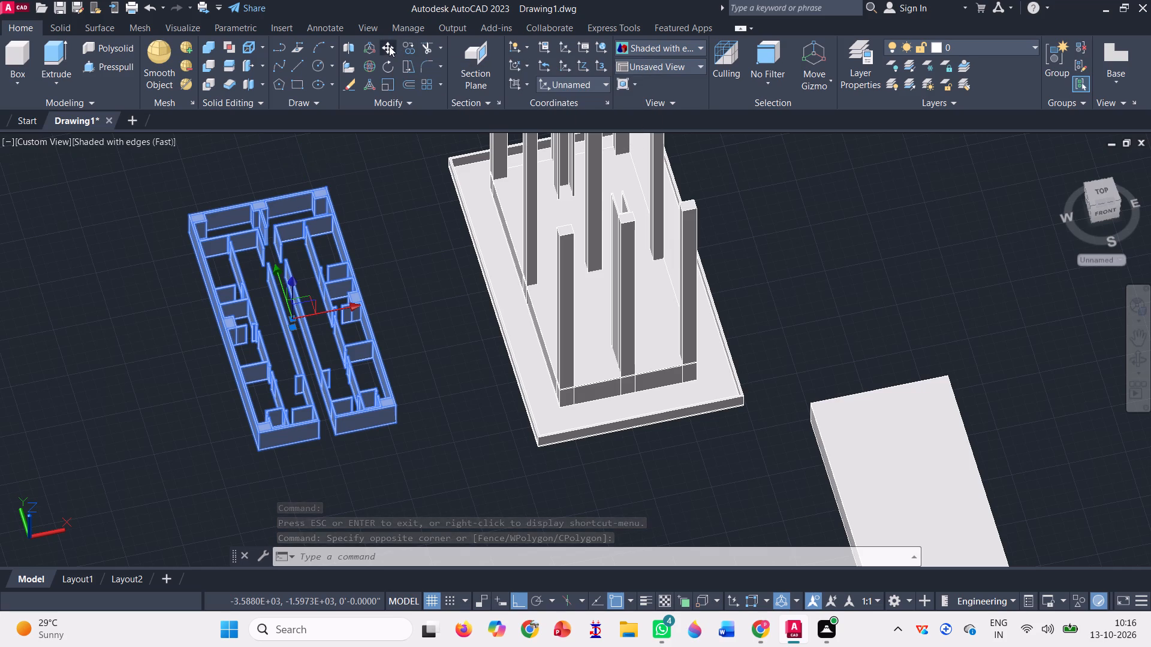
scroll(238, 445, "up", 3)
scroll(383, 390, "up", 3)
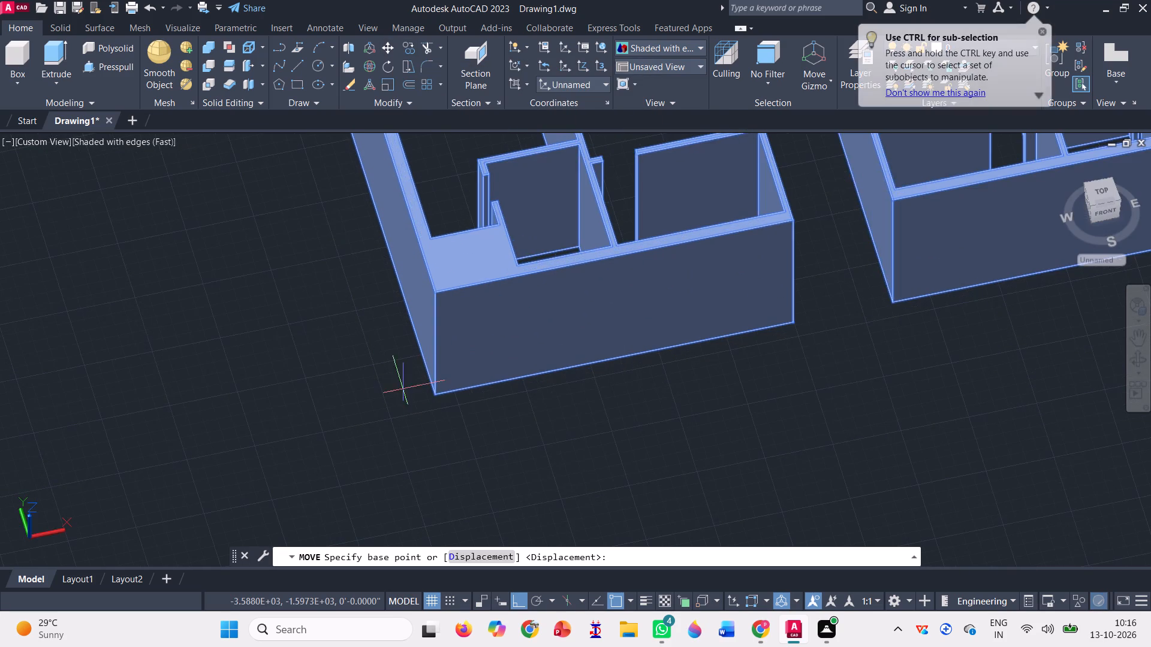
scroll(426, 383, "up", 4)
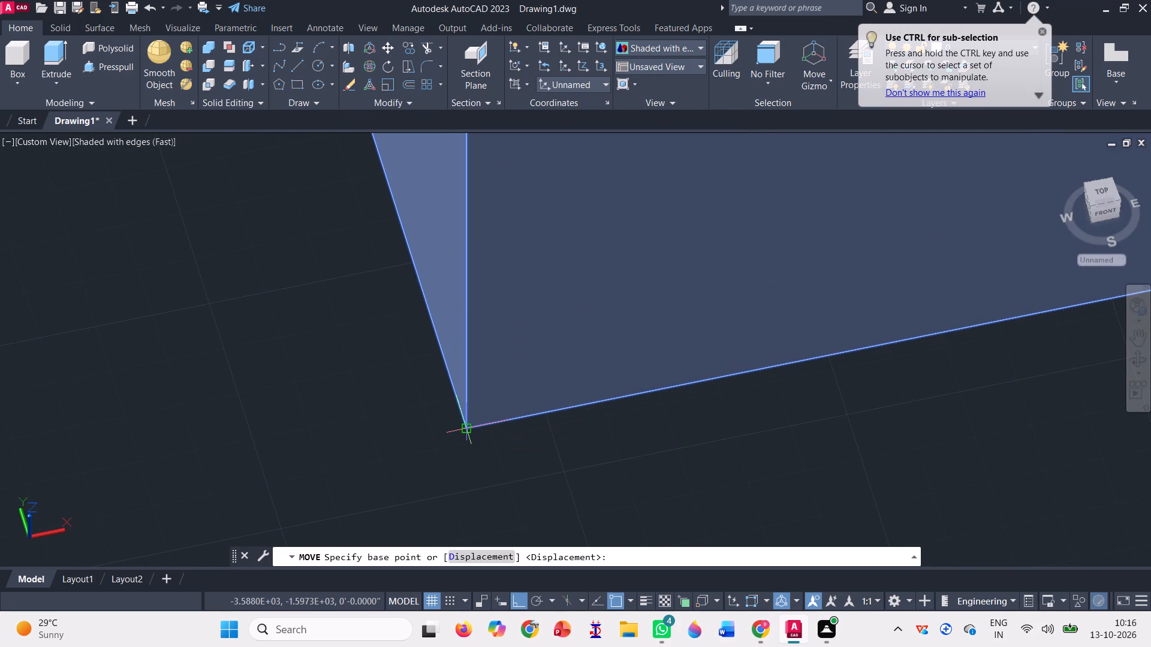
left_click(464, 424)
scroll(272, 380, "down", 7)
scroll(358, 355, "down", 2)
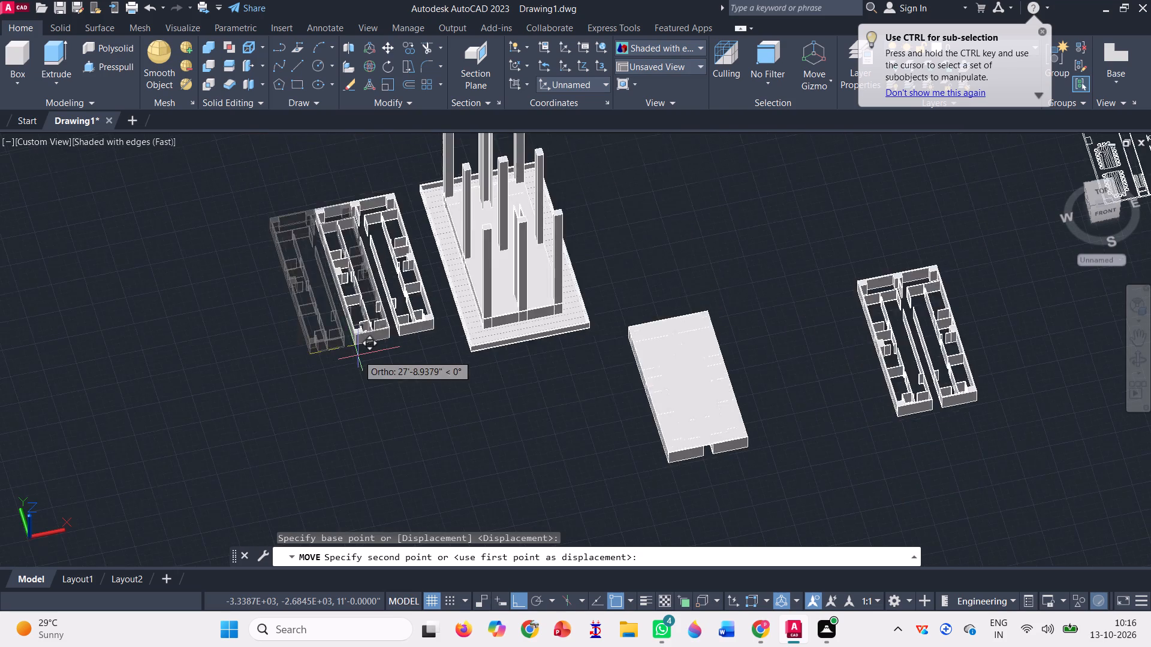
scroll(545, 427, "up", 7)
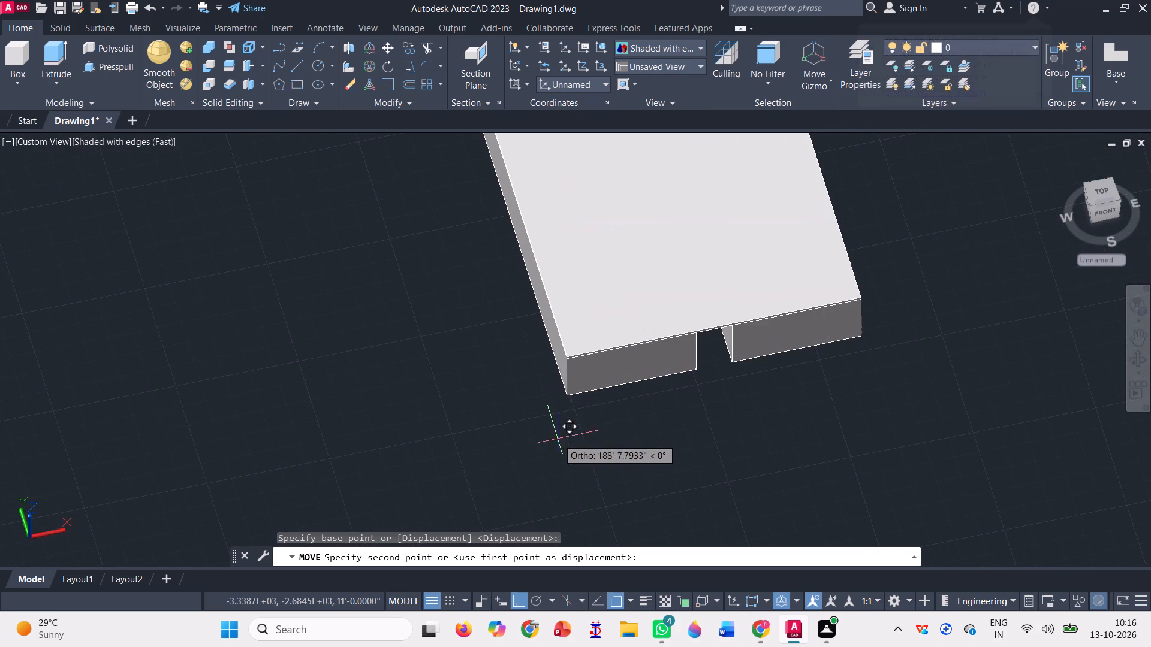
scroll(559, 330, "up", 3)
scroll(561, 436, "up", 3)
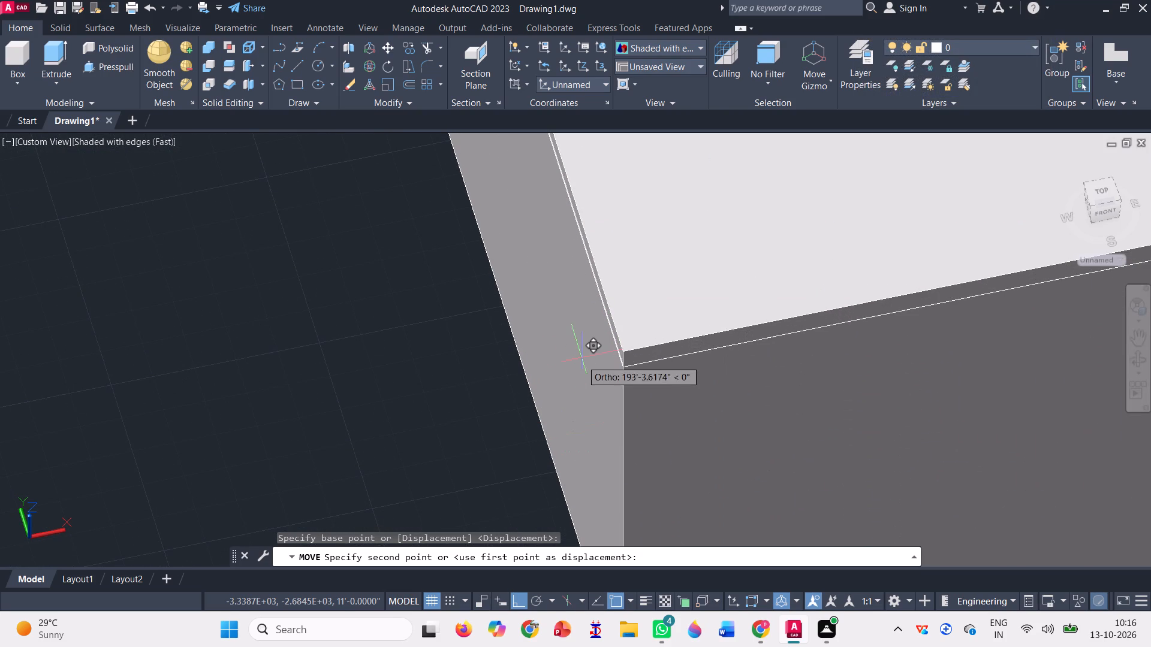
scroll(623, 355, "up", 3)
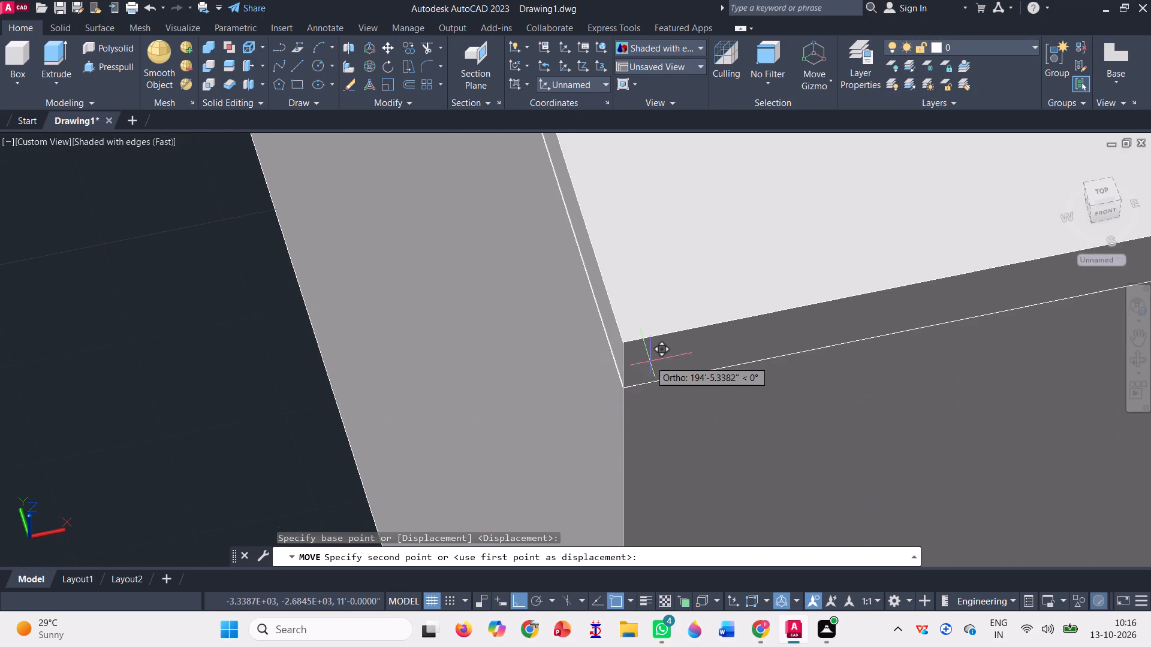
scroll(650, 359, "up", 4)
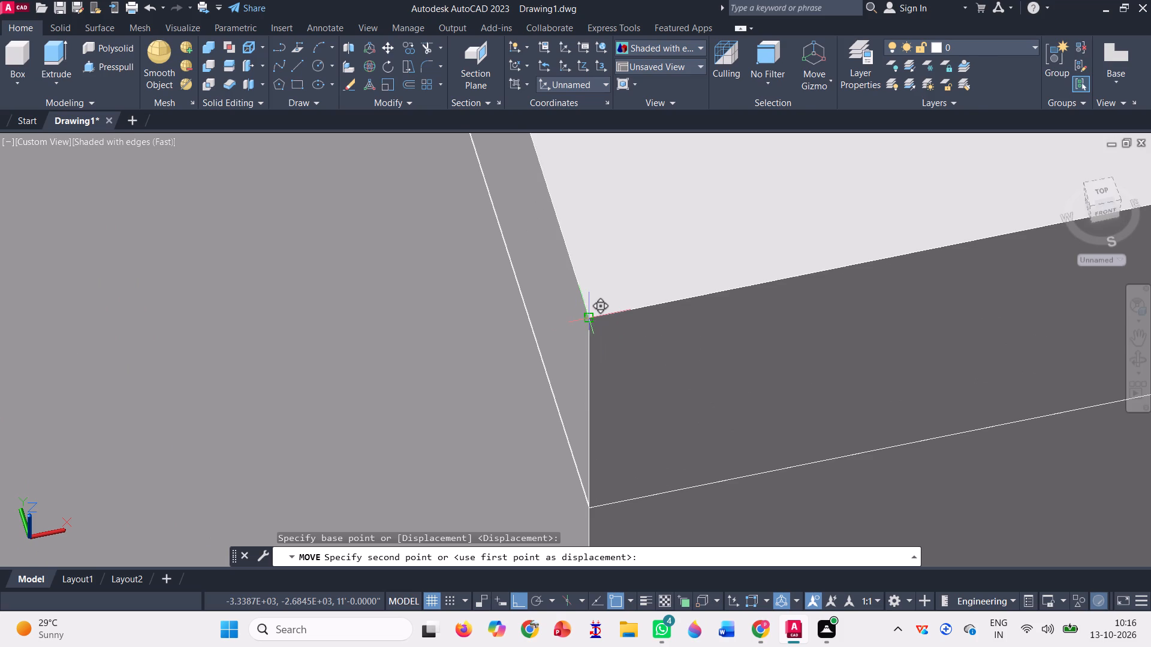
left_click(587, 318)
Copy the upper floor walls with their slab, by the slab's bottom outer corner, onto the matching top corner of those walls.
scroll(494, 377, "down", 11)
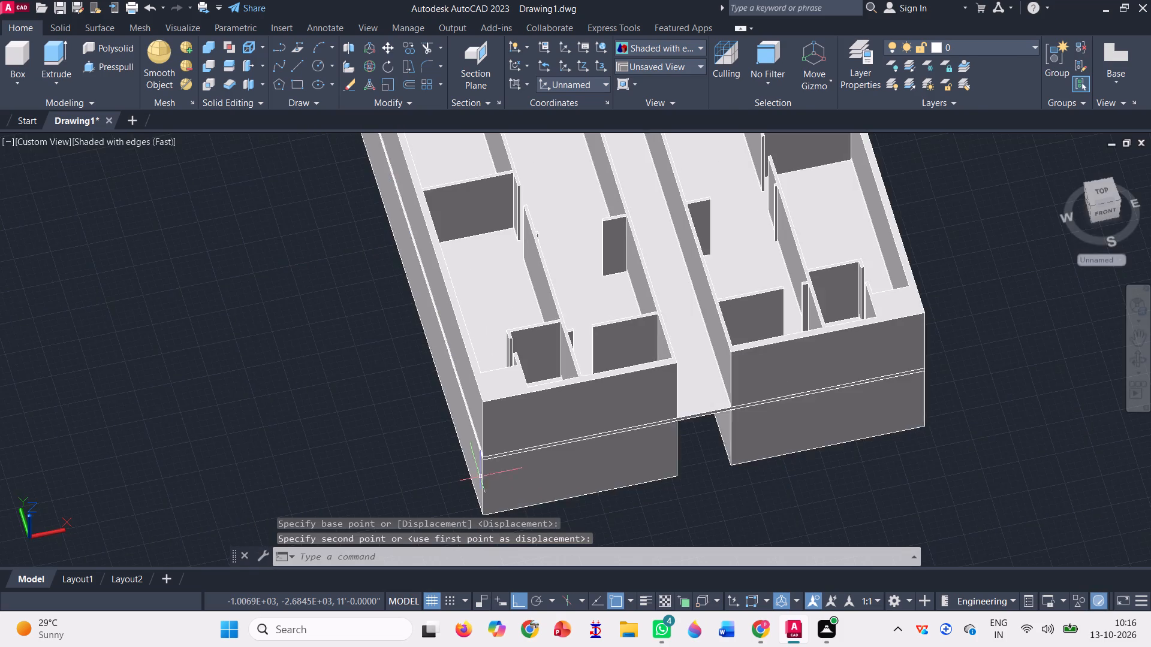
scroll(480, 476, "down", 3)
scroll(582, 300, "up", 2)
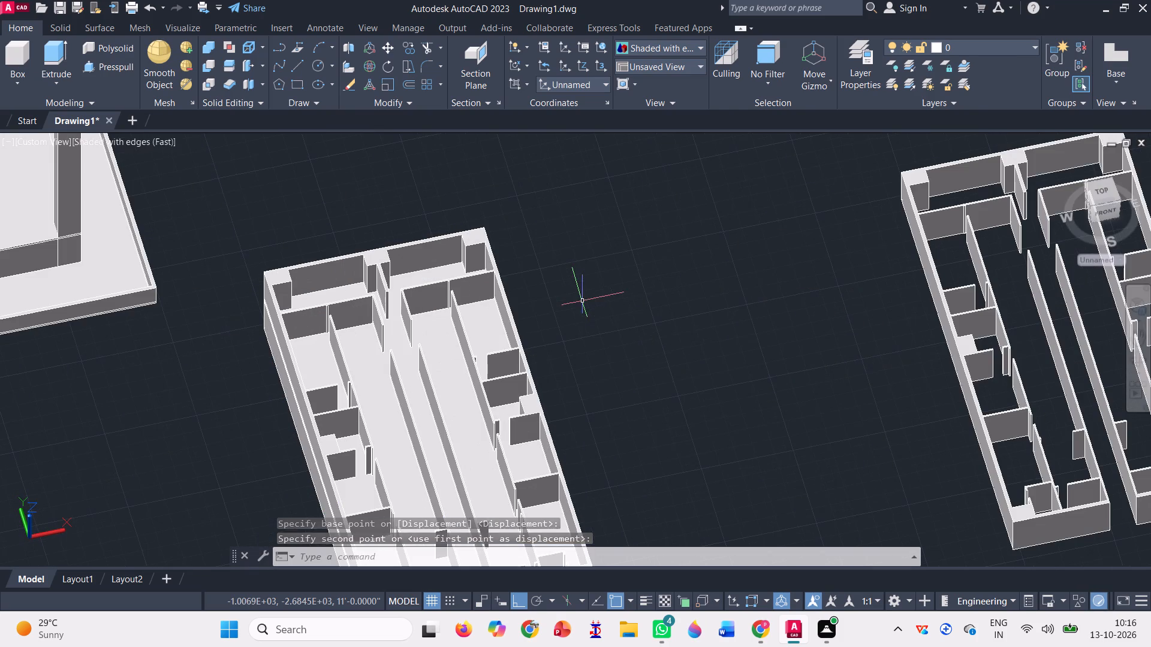
scroll(417, 294, "up", 3)
scroll(417, 292, "down", 5)
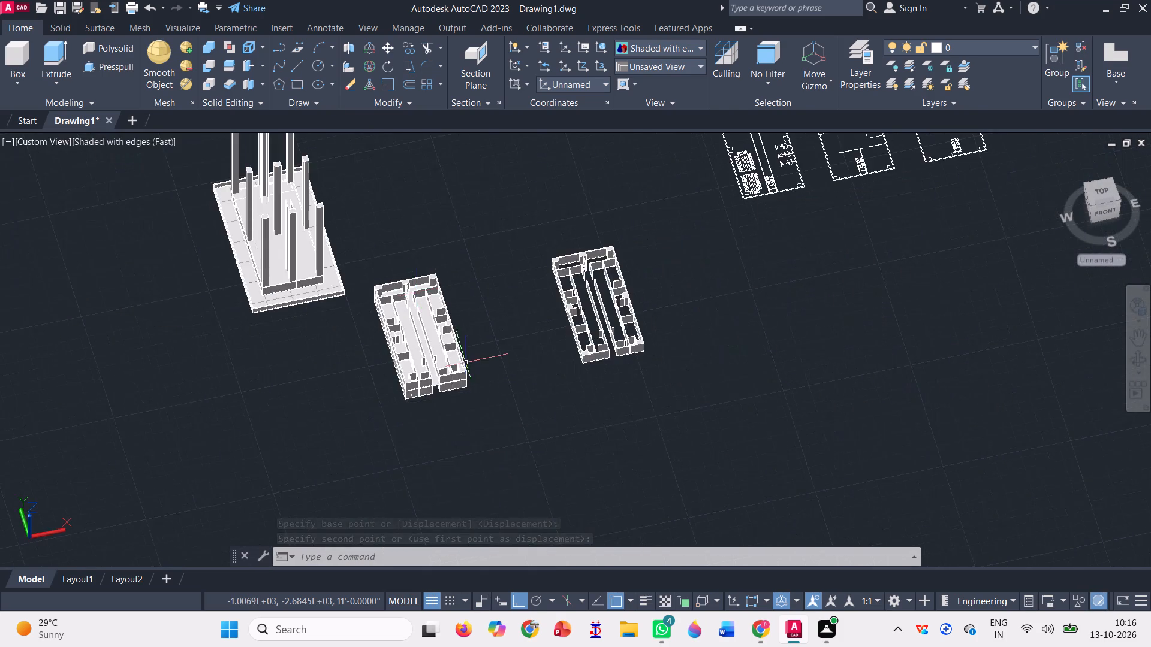
scroll(466, 362, "up", 2)
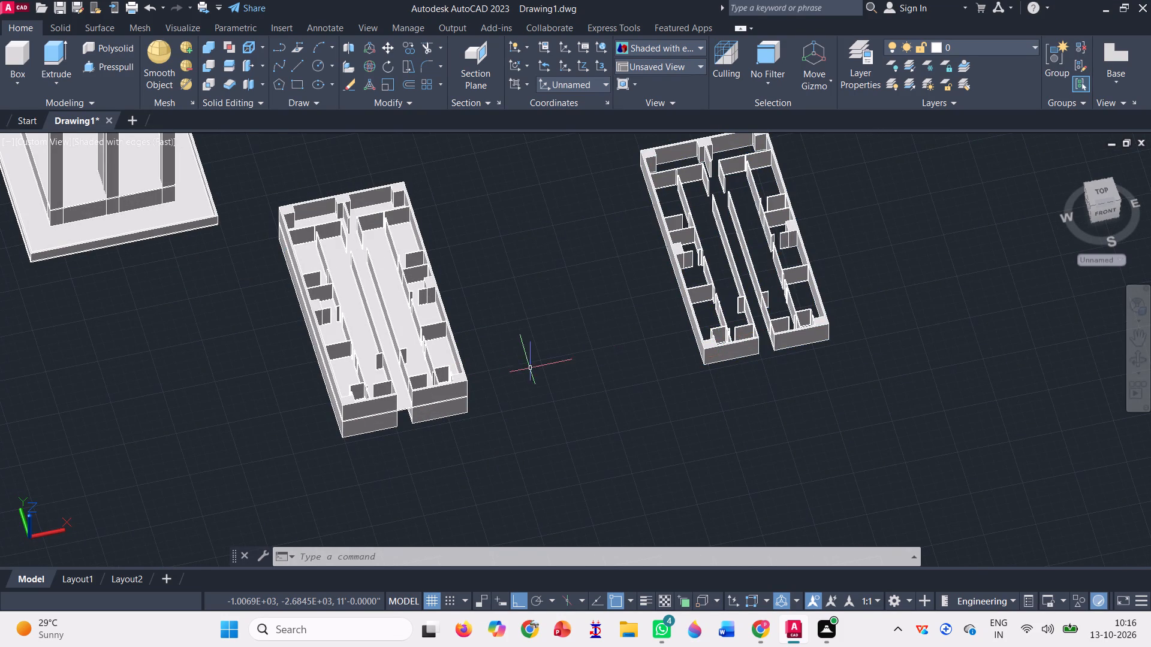
scroll(610, 427, "down", 1)
scroll(484, 439, "up", 2)
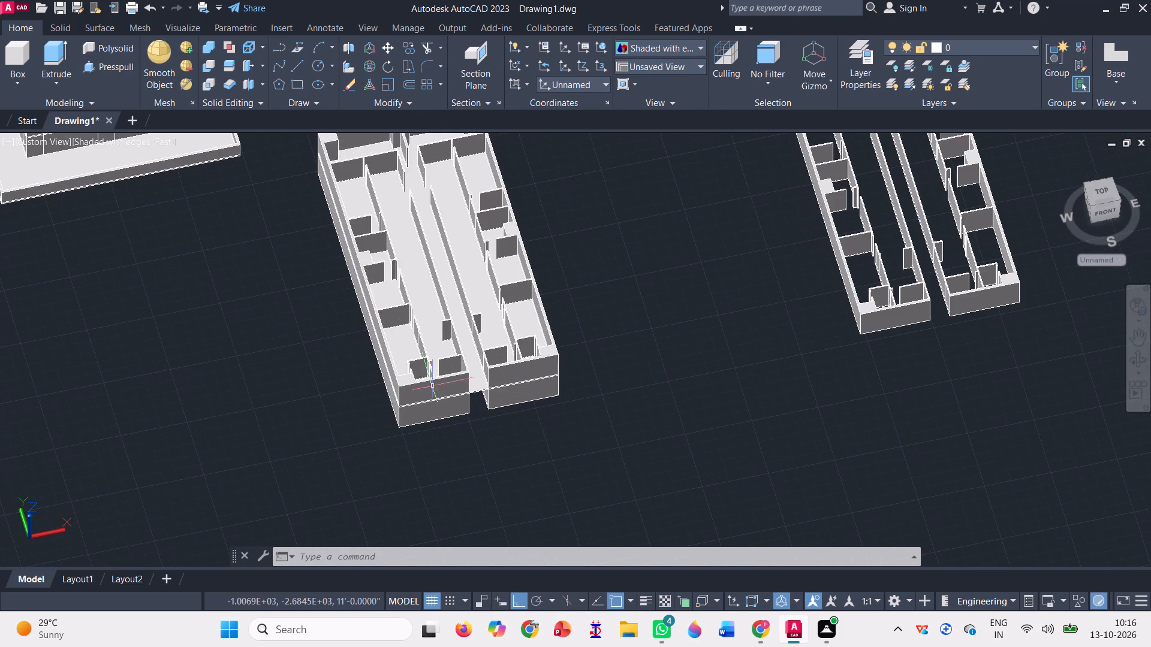
left_click(408, 44)
scroll(429, 322, "up", 1)
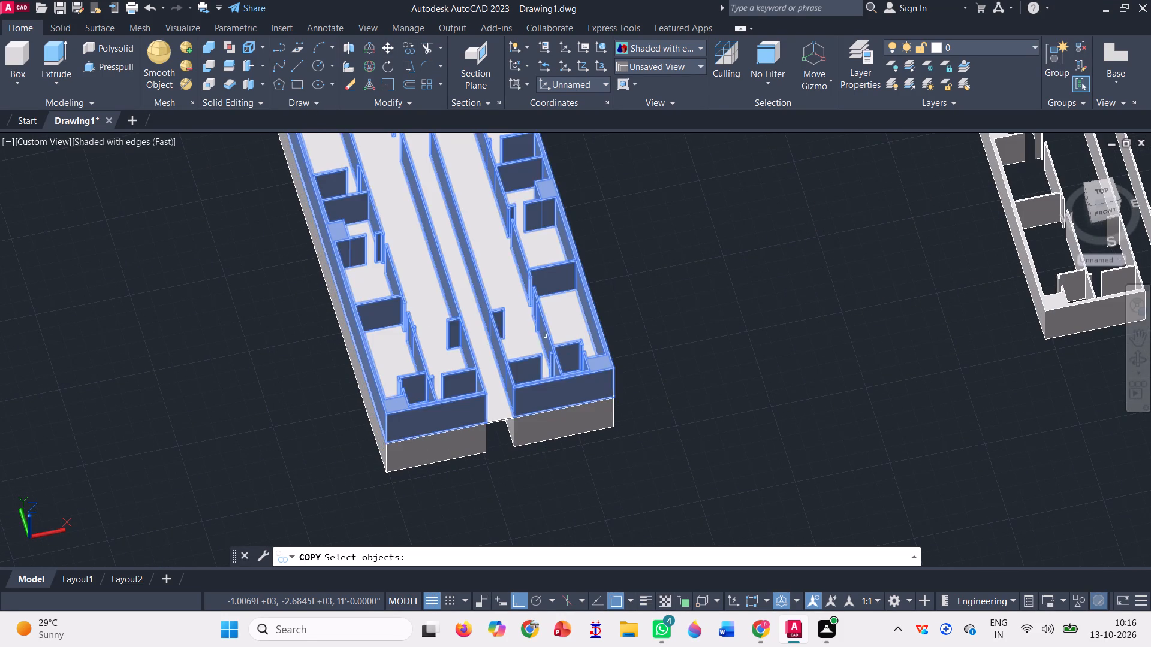
left_click(571, 308)
left_click(542, 325)
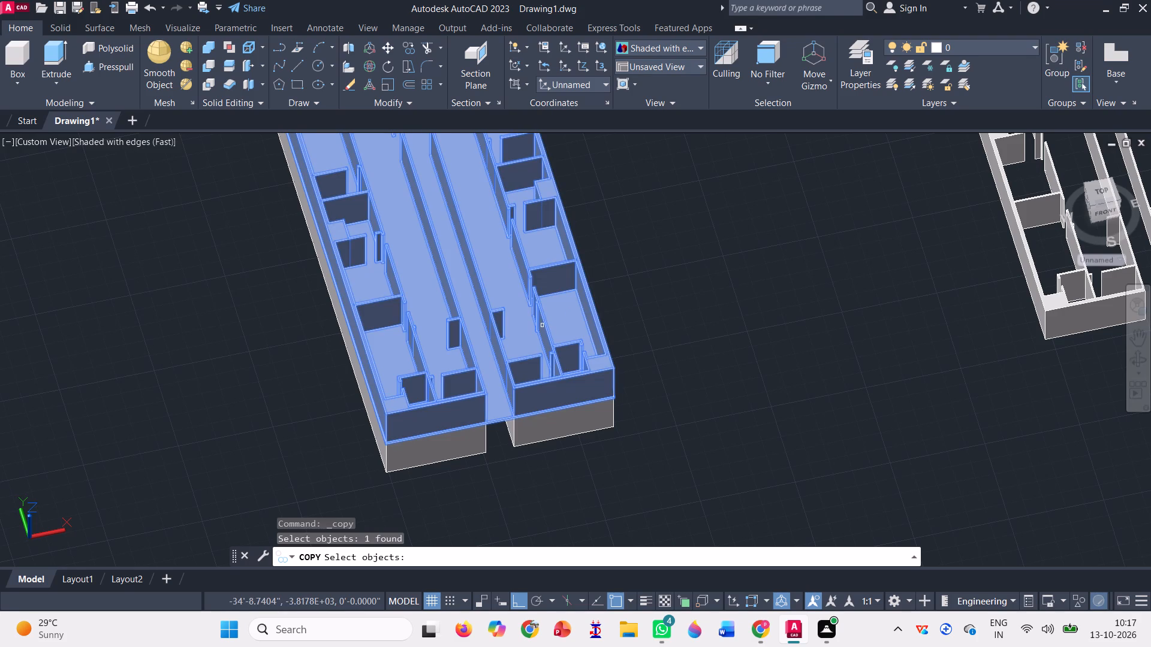
key("space")
scroll(351, 480, "up", 4)
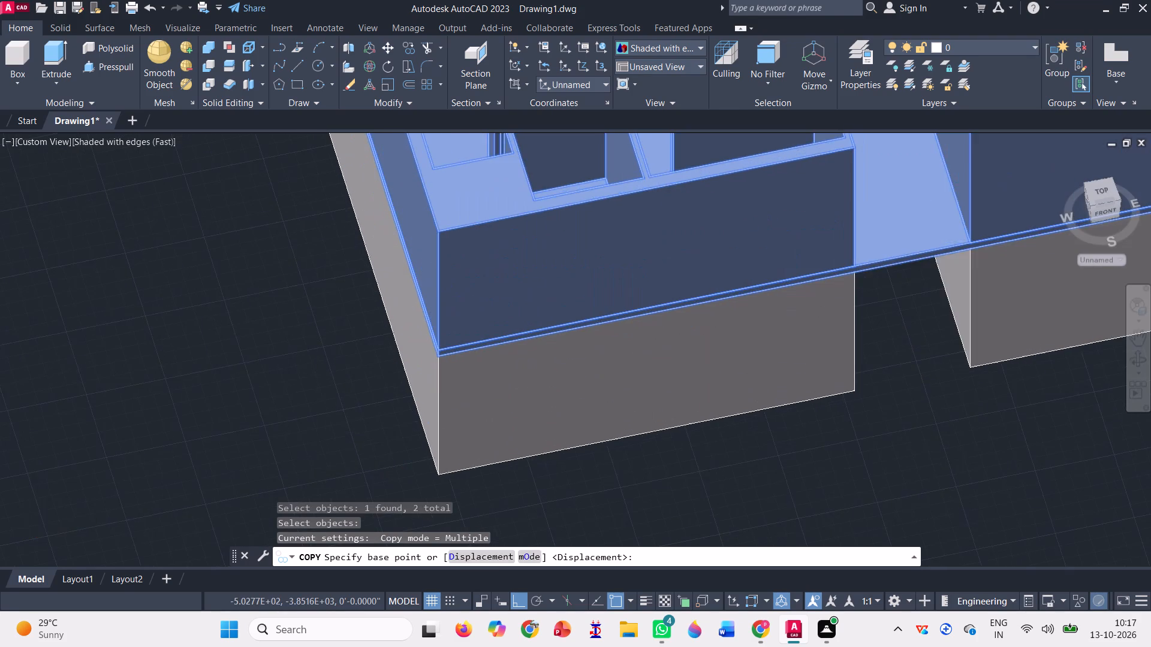
scroll(417, 352, "up", 3)
scroll(472, 311, "up", 4)
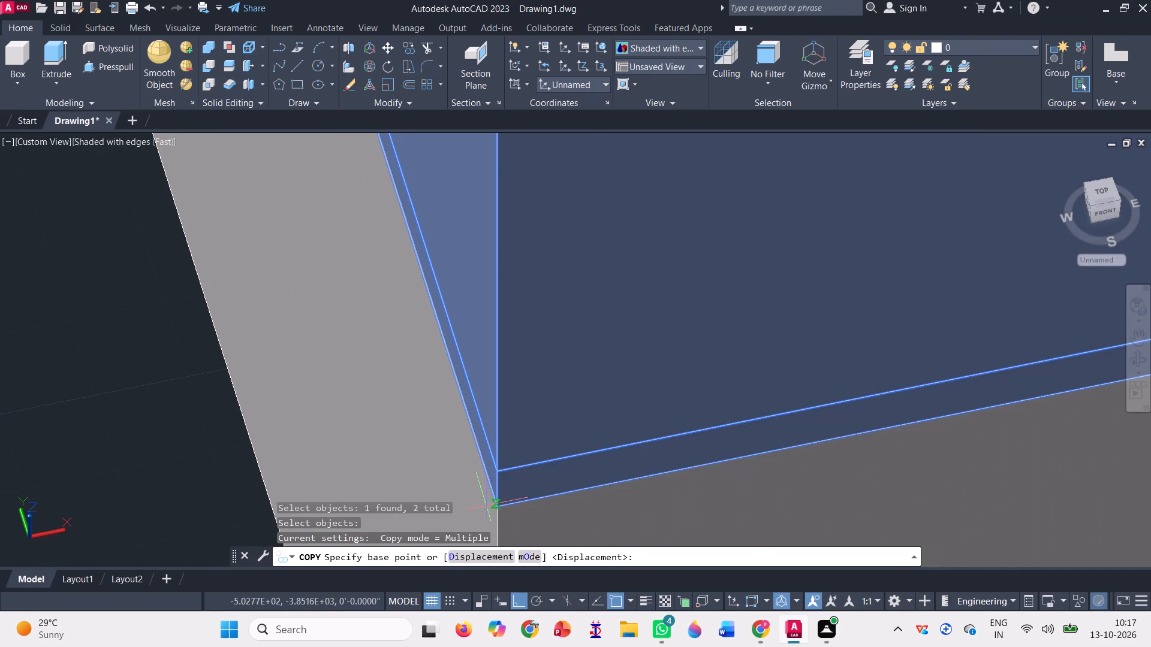
left_click(496, 508)
scroll(492, 506, "down", 2)
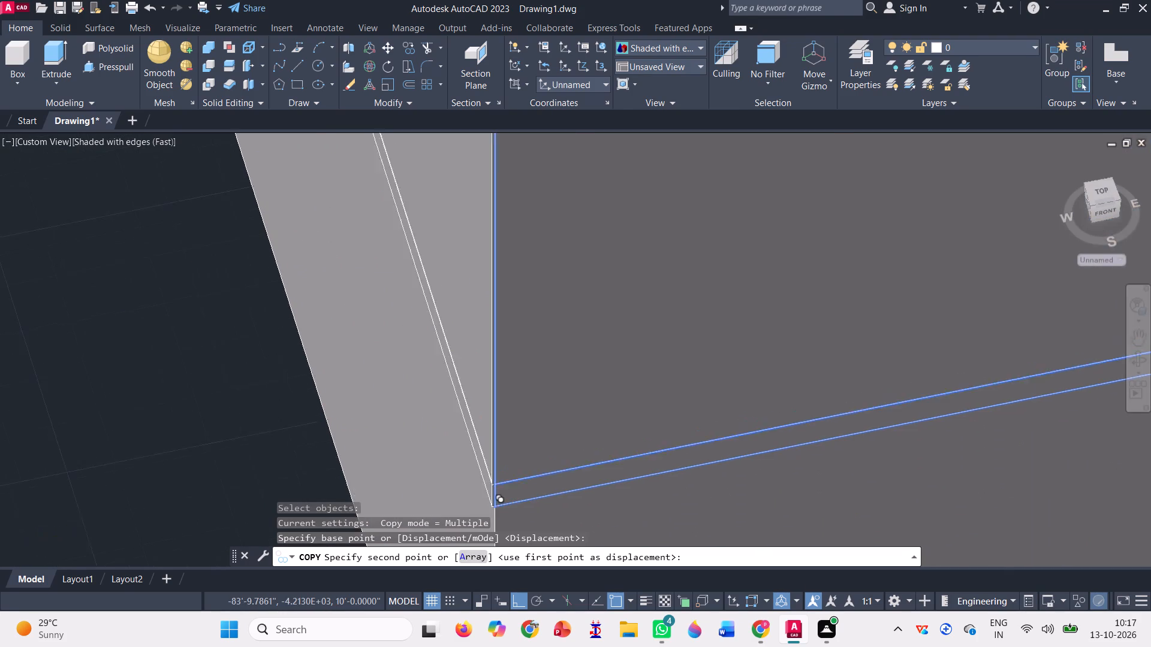
scroll(492, 506, "down", 6)
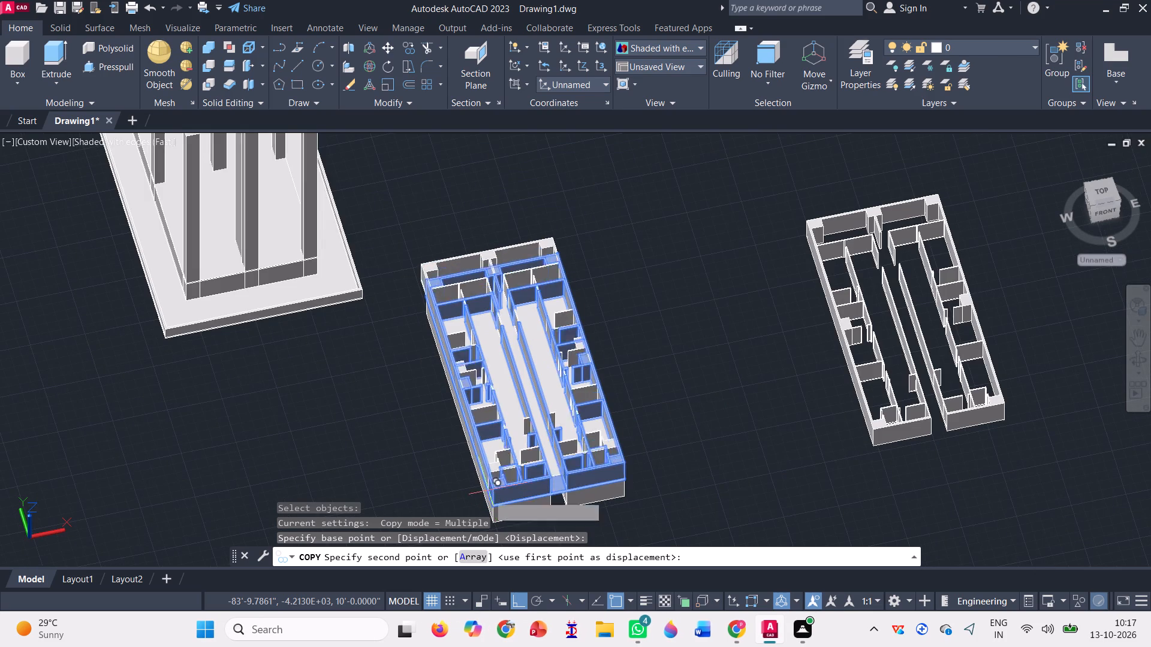
scroll(489, 489, "up", 3)
scroll(559, 331, "down", 1)
scroll(540, 523, "up", 6)
scroll(571, 467, "down", 3)
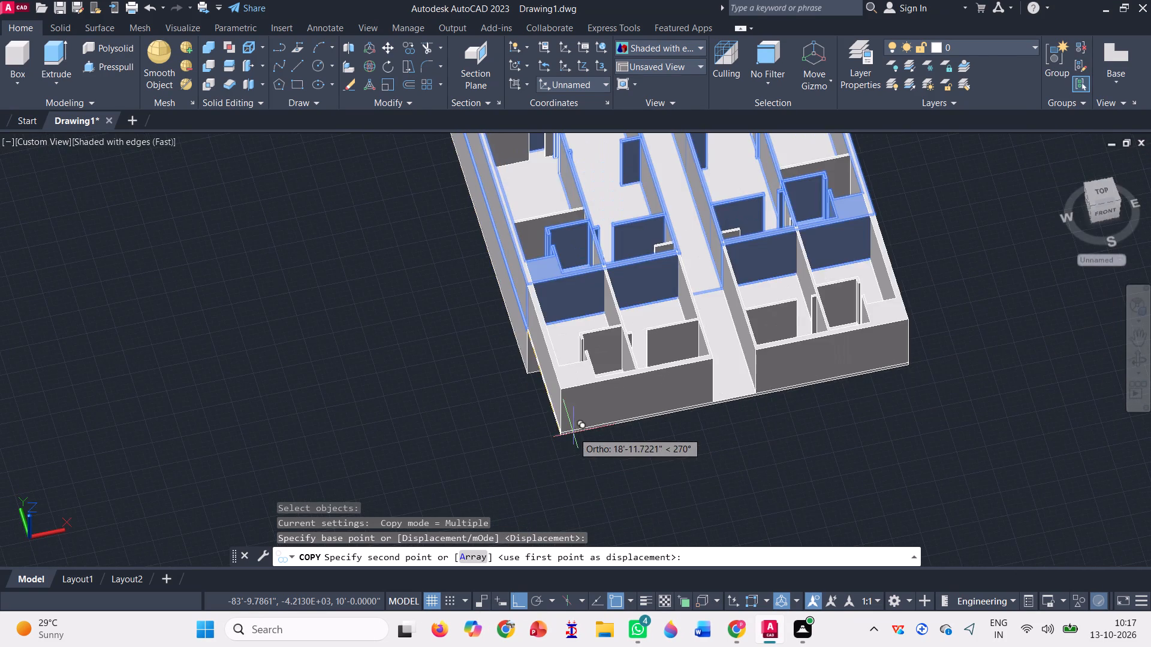
scroll(534, 280, "up", 6)
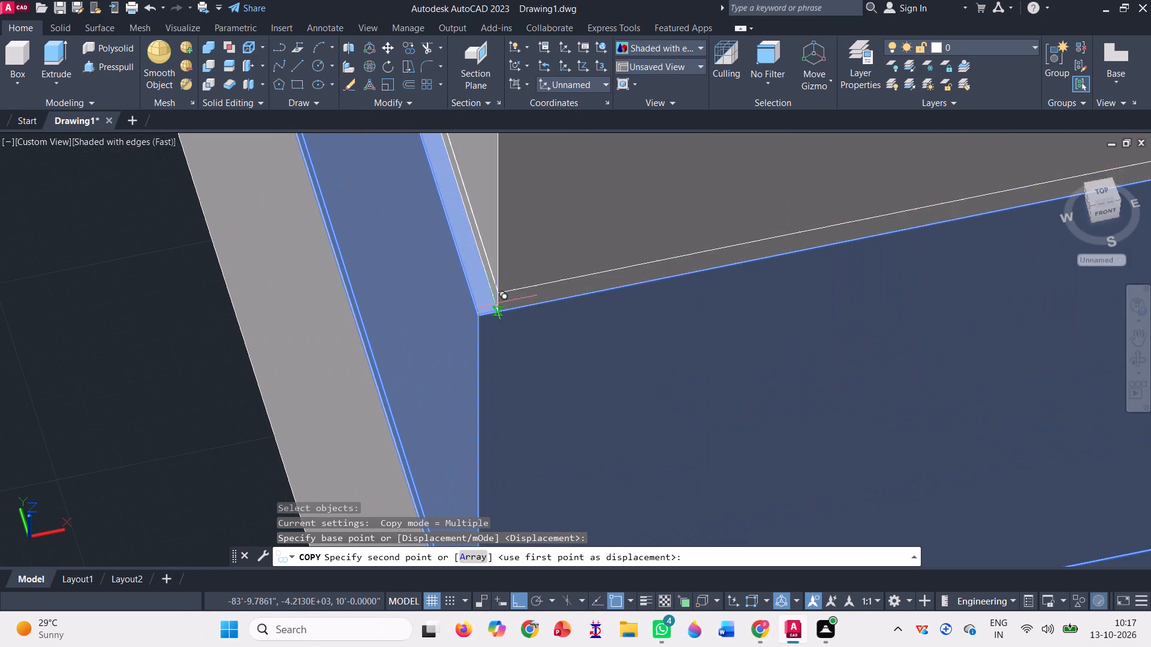
left_click(477, 313)
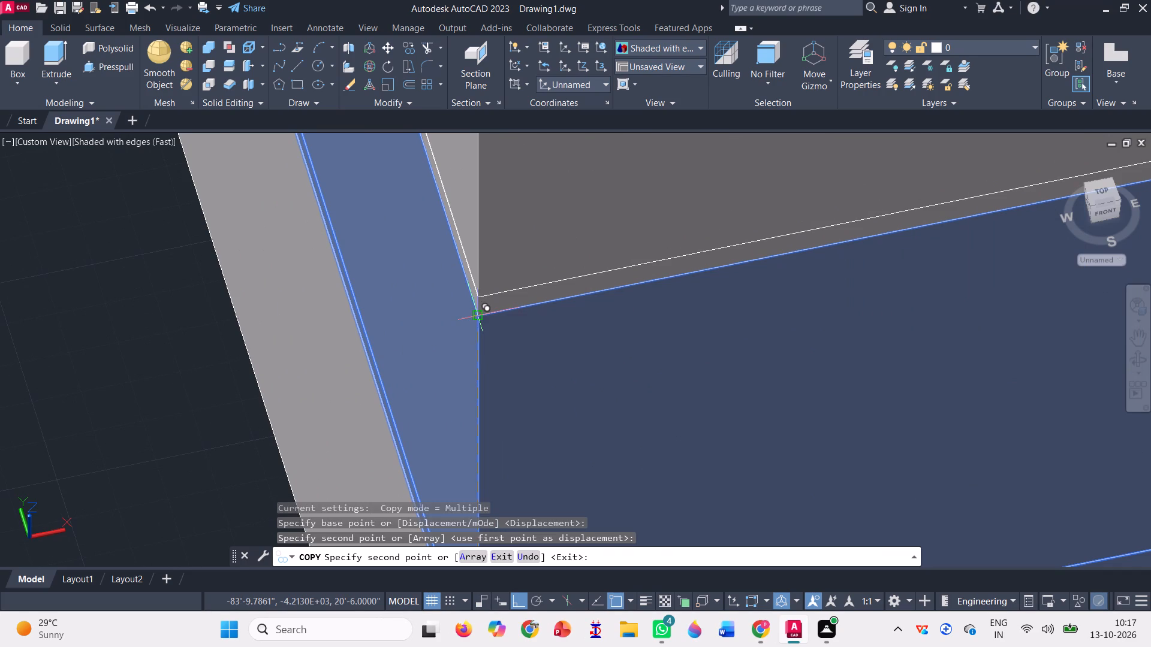
Place two more copies of the walls and slab, each on the top outer corner of the storey below.
scroll(477, 313, "down", 2)
scroll(505, 452, "down", 1)
scroll(507, 268, "up", 3)
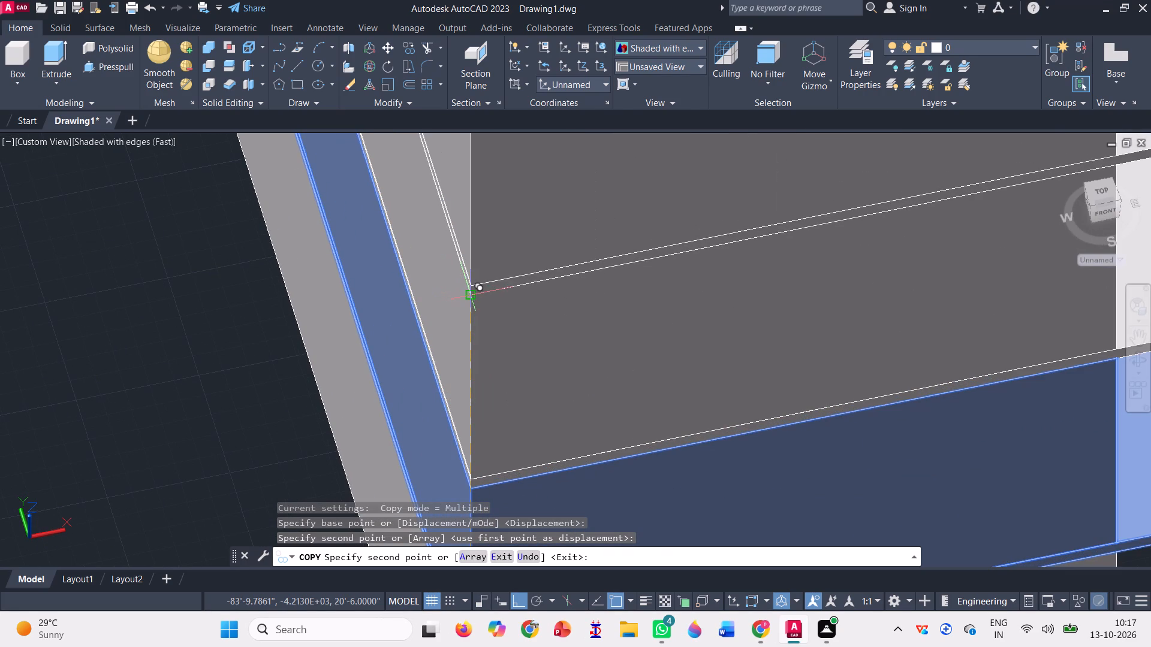
scroll(467, 296, "up", 3)
left_click(467, 296)
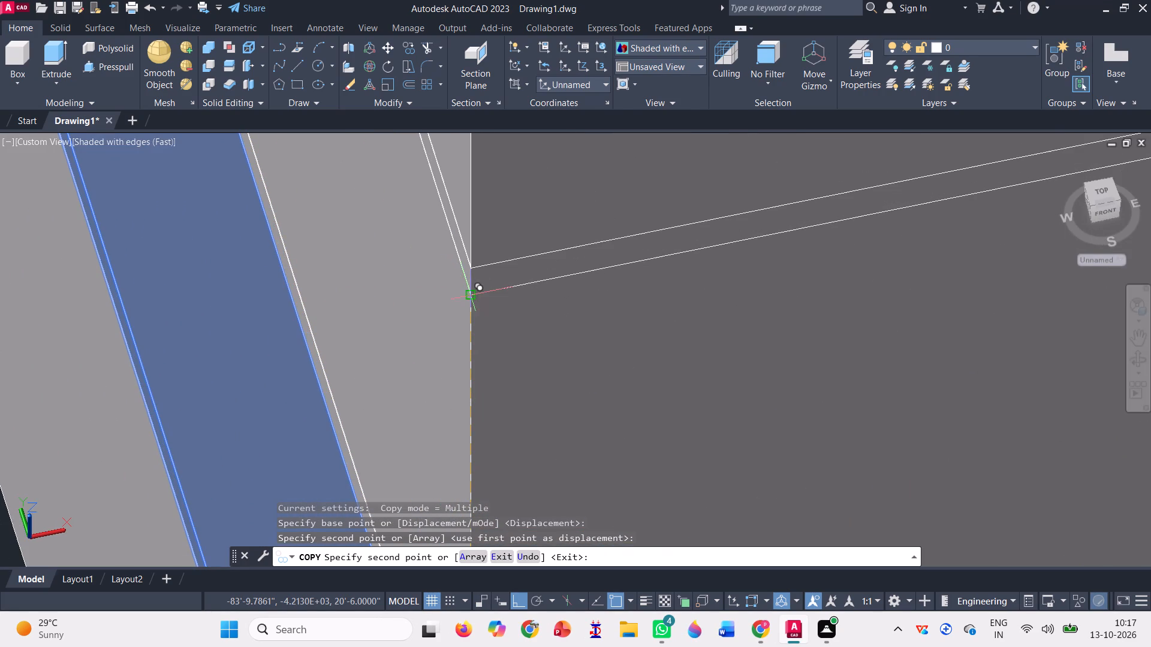
scroll(463, 379, "down", 6)
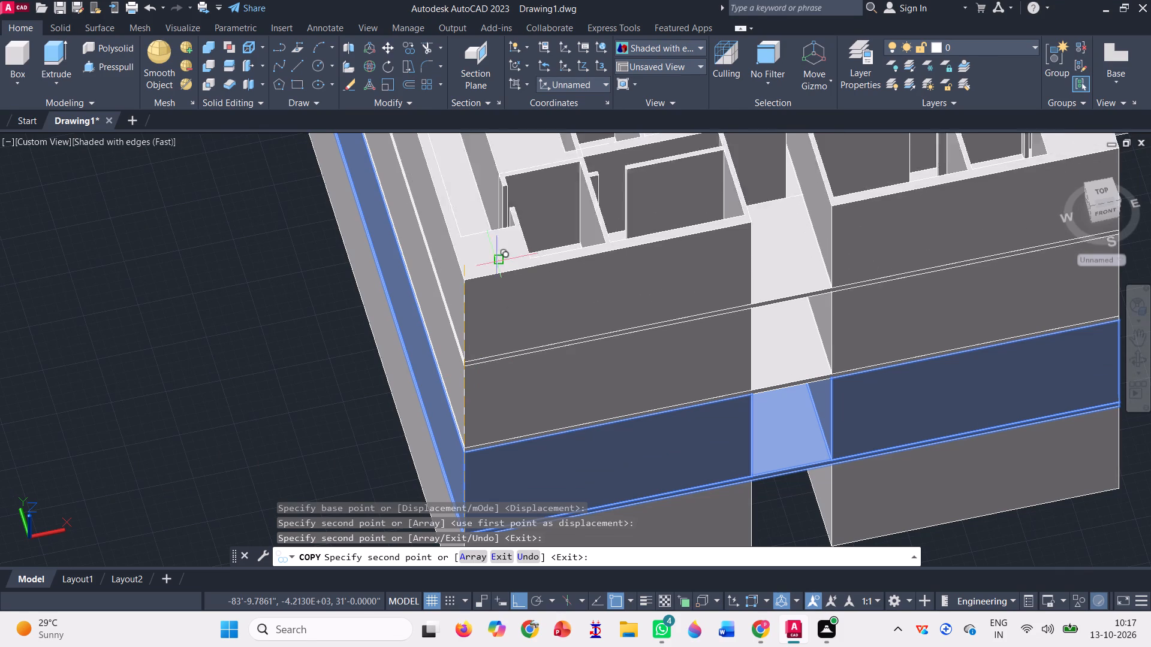
scroll(480, 267, "up", 3)
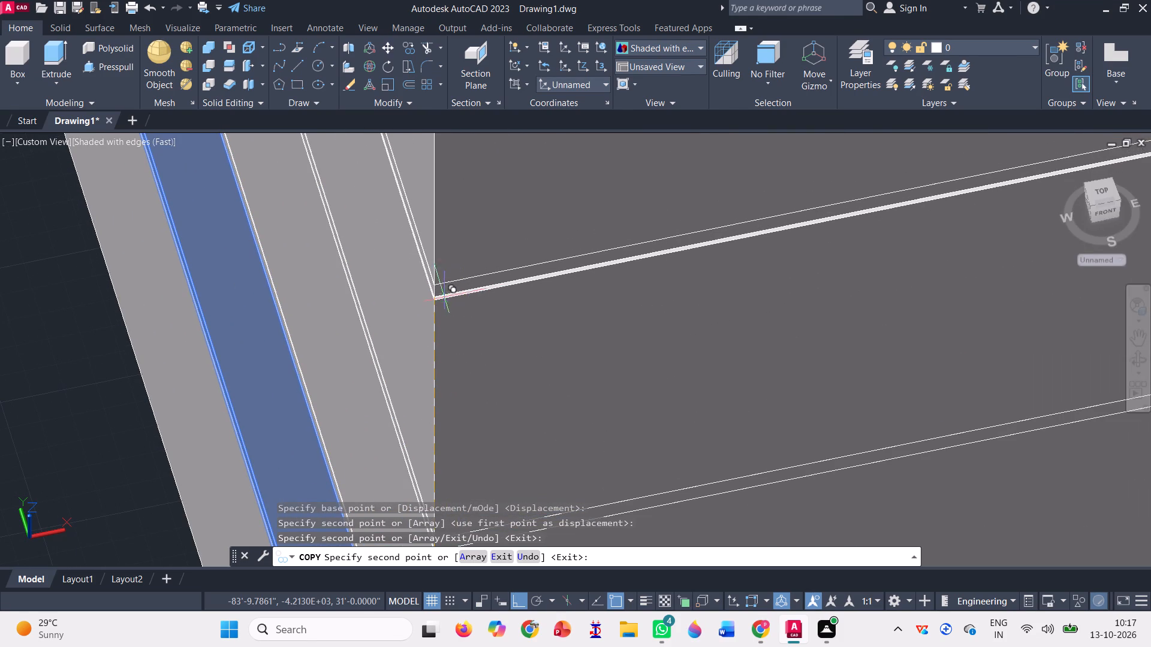
left_click(435, 299)
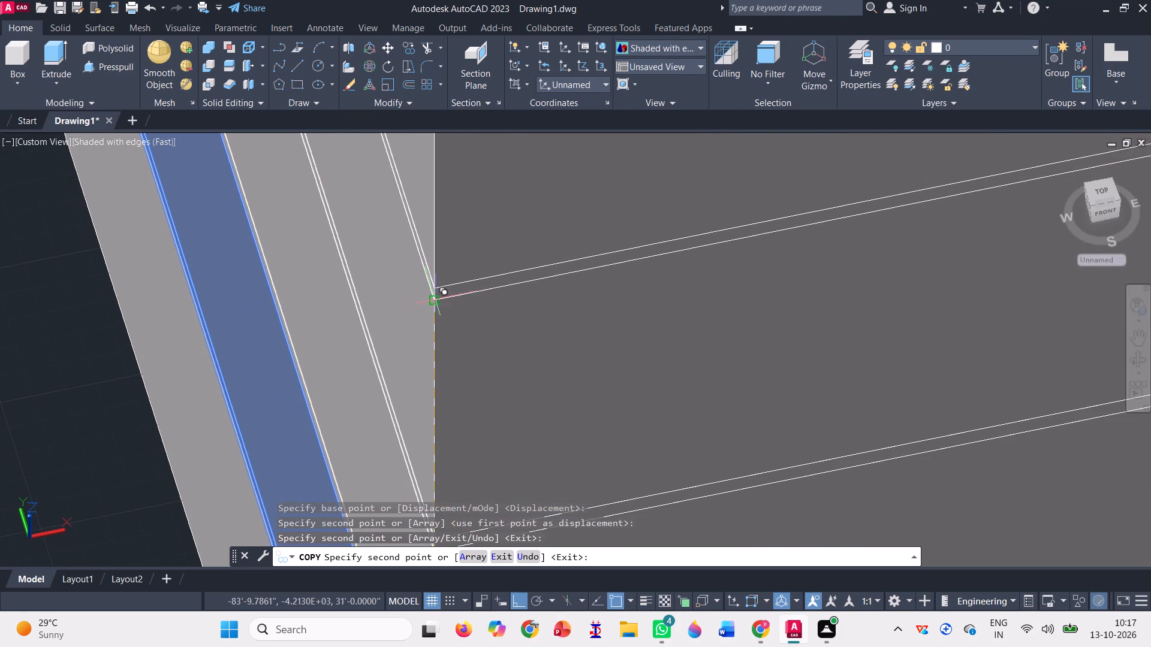
scroll(467, 337, "down", 5)
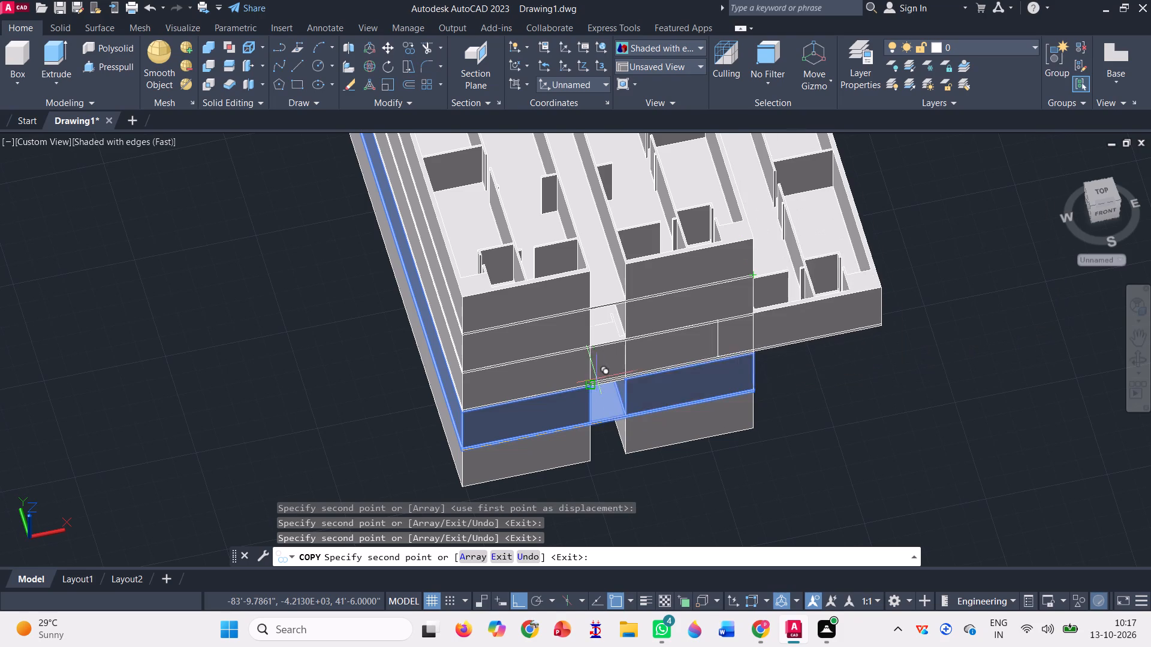
scroll(564, 382, "down", 1)
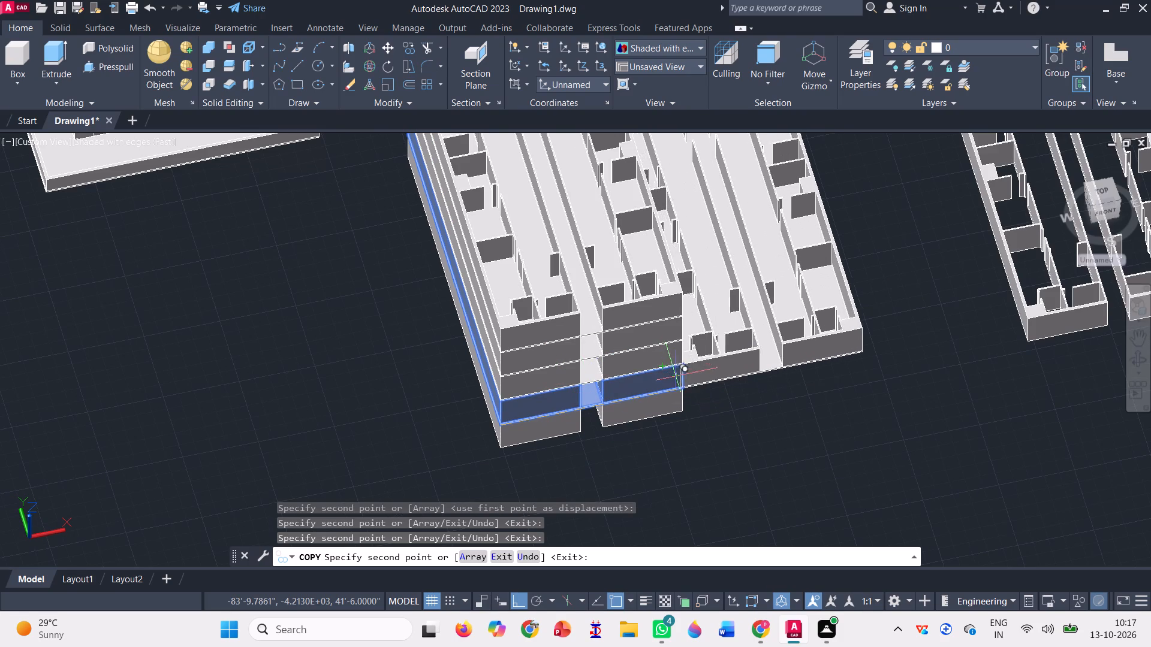
key("Escape")
Draw a 6" high box as the roof slab on top of the stacked storeys, between diagonally opposite outer corners.
scroll(681, 430, "down", 2)
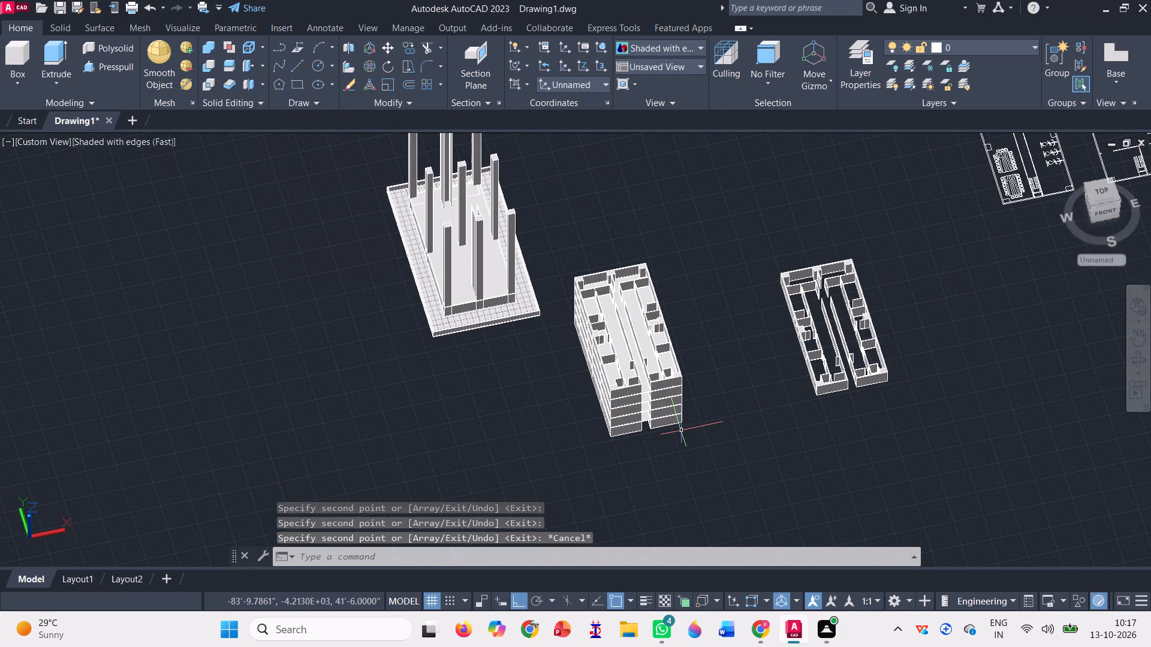
left_click(13, 53)
scroll(713, 344, "up", 2)
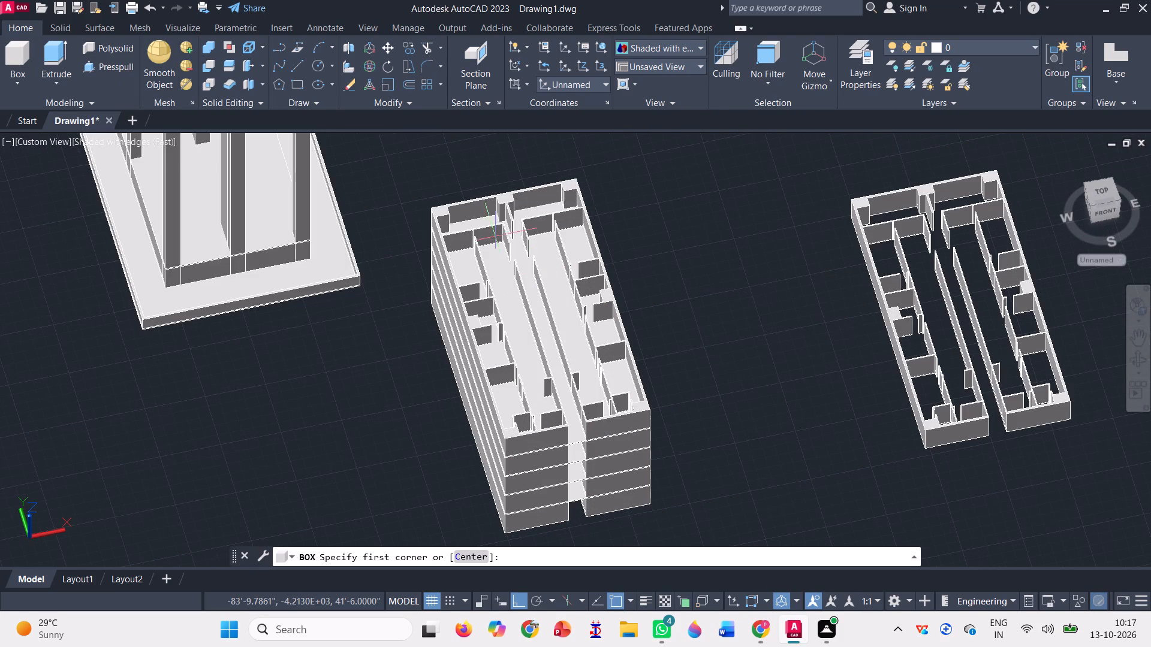
scroll(455, 219, "up", 2)
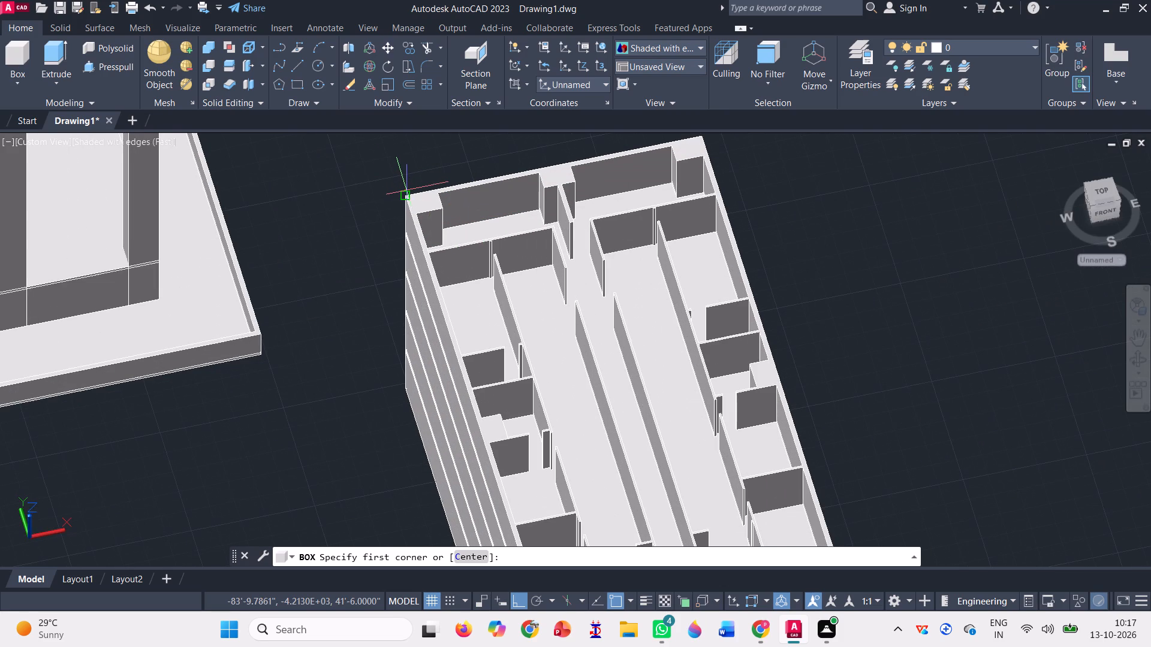
left_click(405, 192)
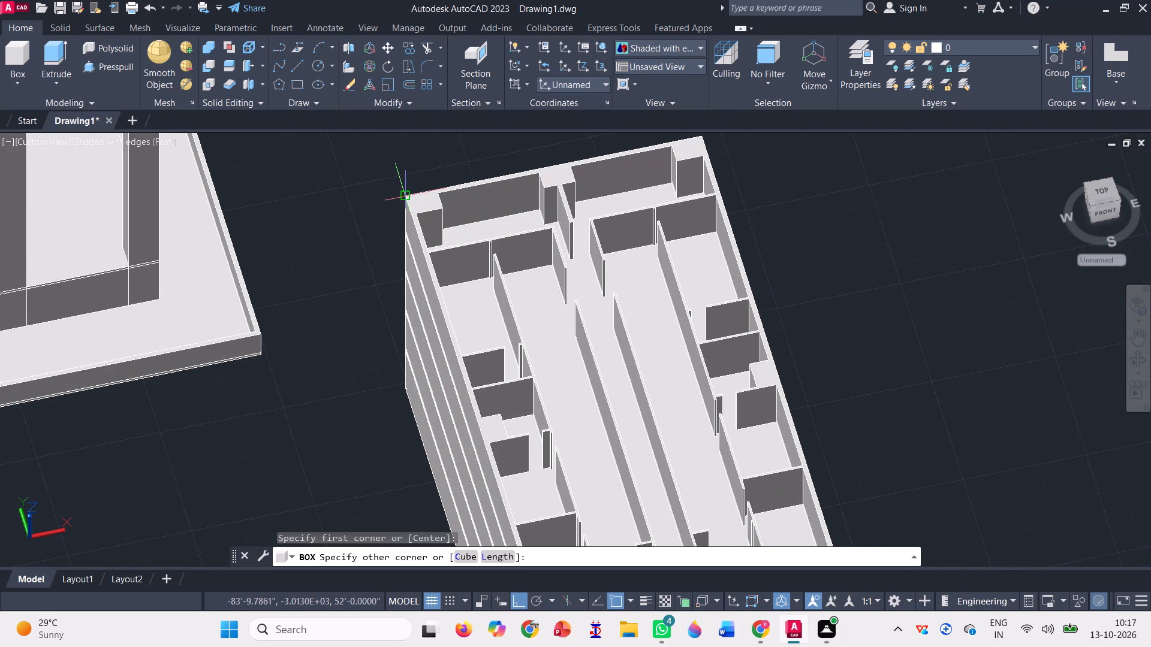
scroll(389, 182, "down", 2)
scroll(561, 350, "up", 3)
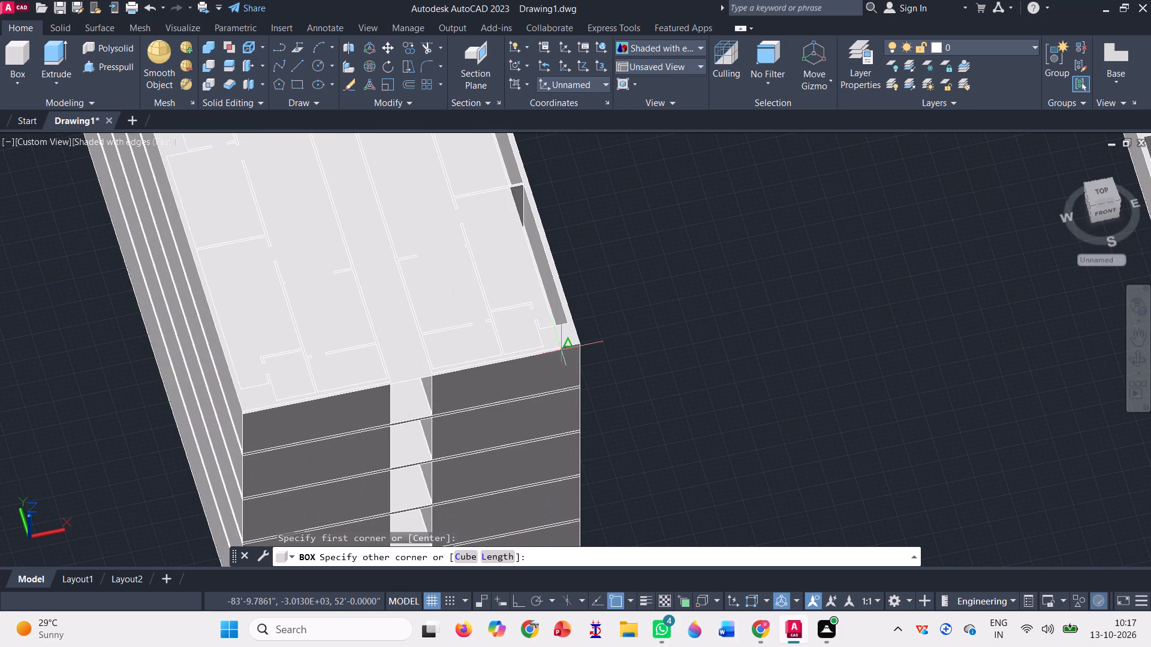
scroll(578, 341, "up", 2)
left_click(578, 338)
scroll(577, 338, "down", 3)
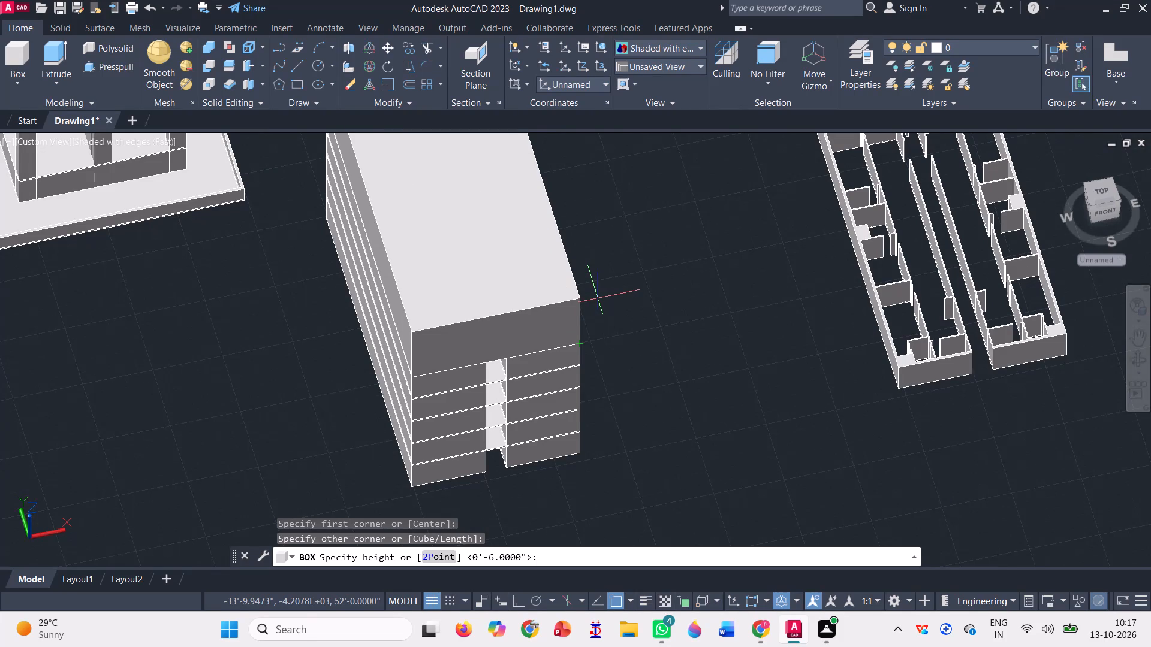
key("1")
key("BackSpace")
type("0'")
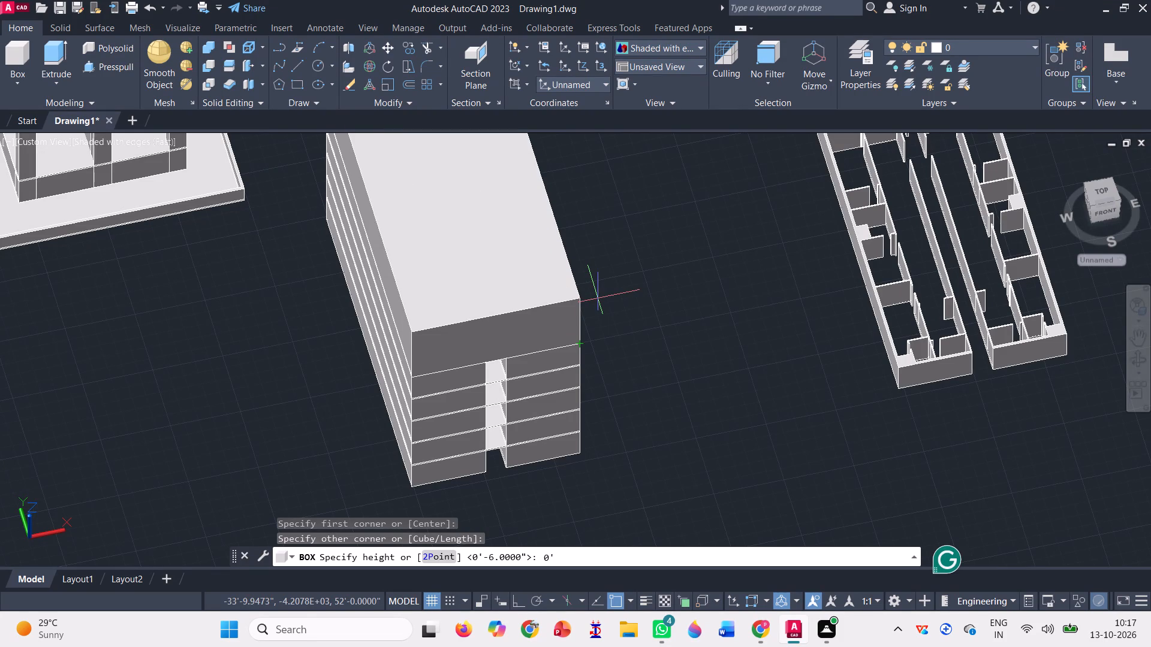
type("6\"")
key("Return")
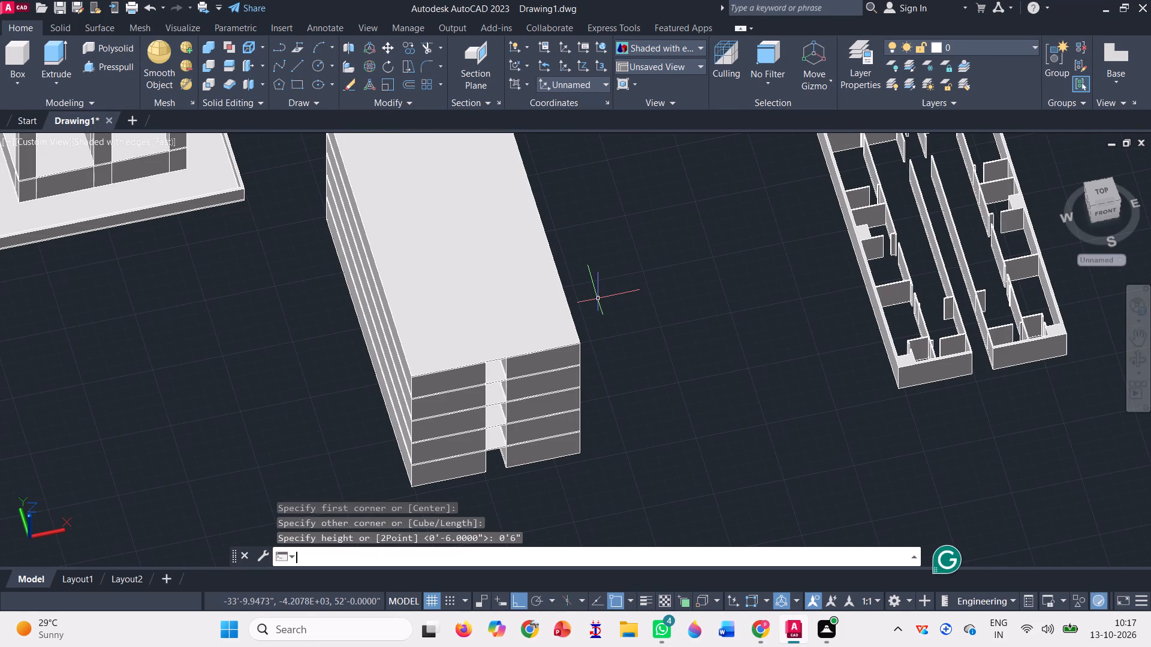
key("space")
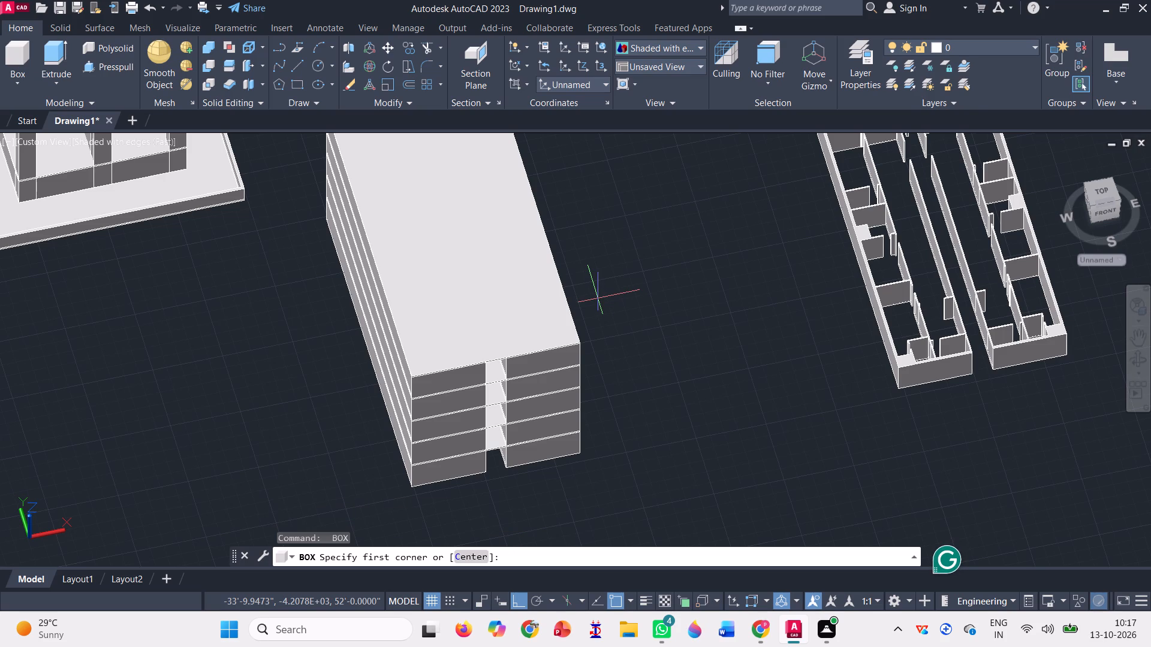
On the spare floor walls, draw a line from the front corner block's inner corner across the wall top and 10' down the front face.
left_click(1136, 358)
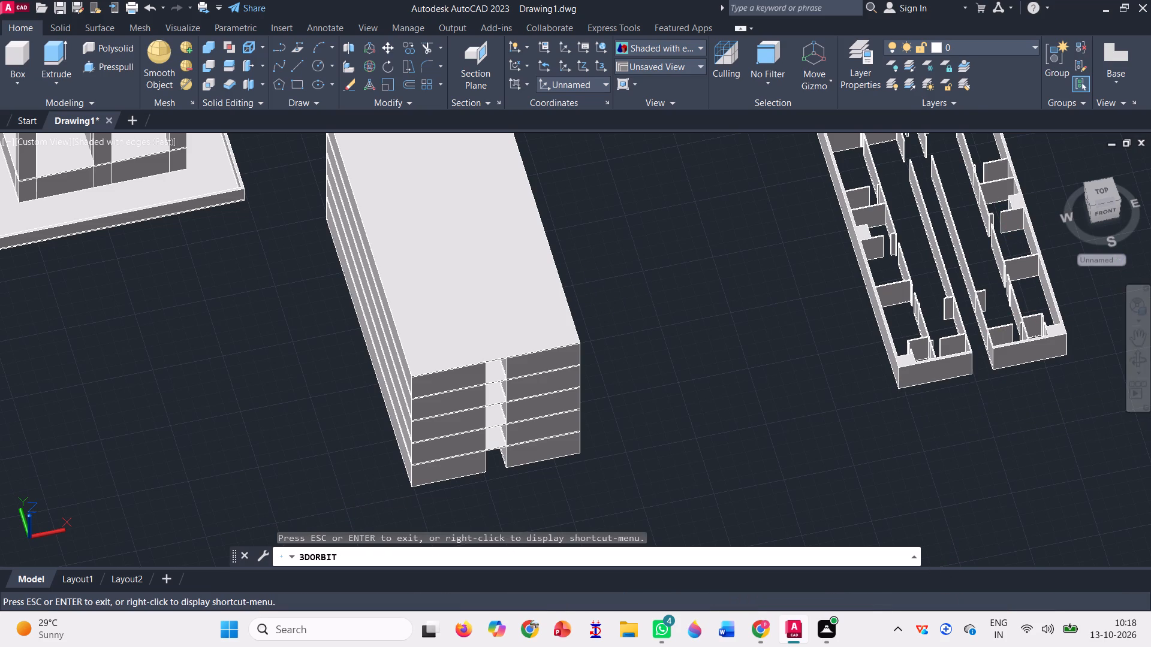
left_click_drag(688, 471, 391, 379)
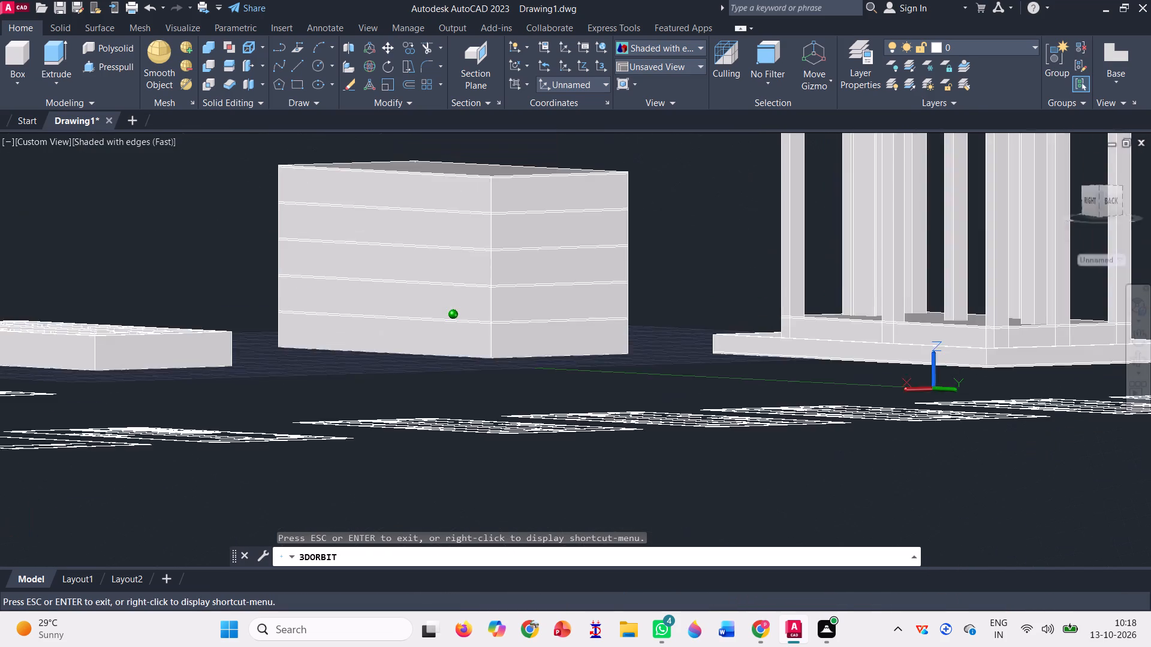
left_click_drag(391, 379, 667, 382)
key("Escape")
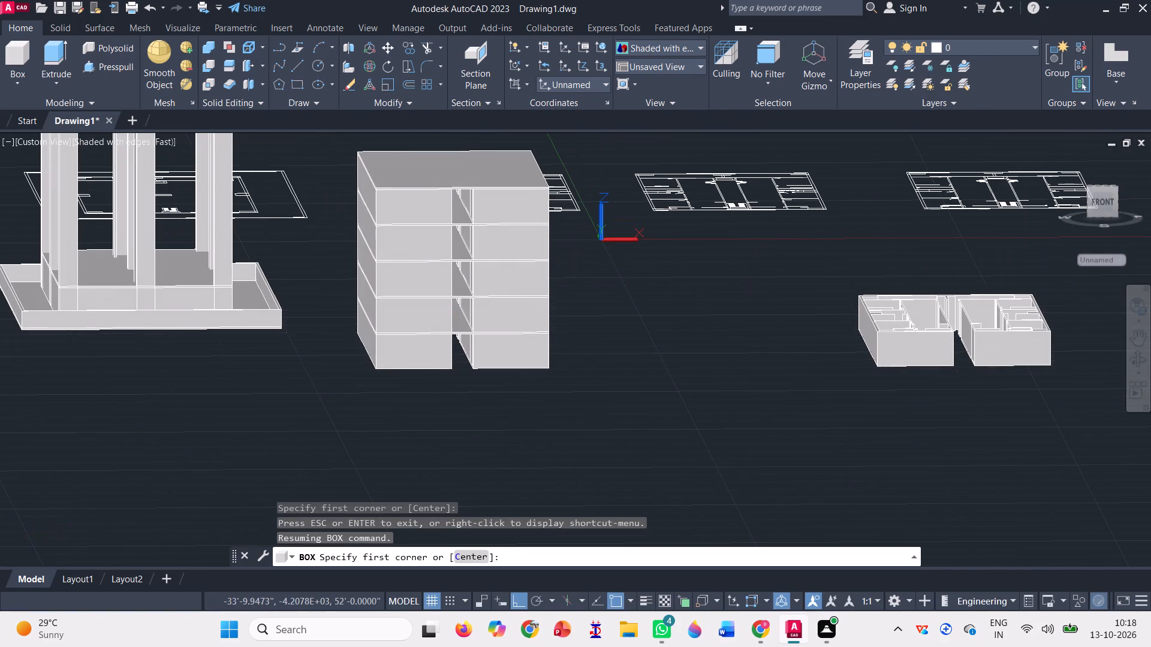
left_click(298, 65)
scroll(1101, 334, "up", 1)
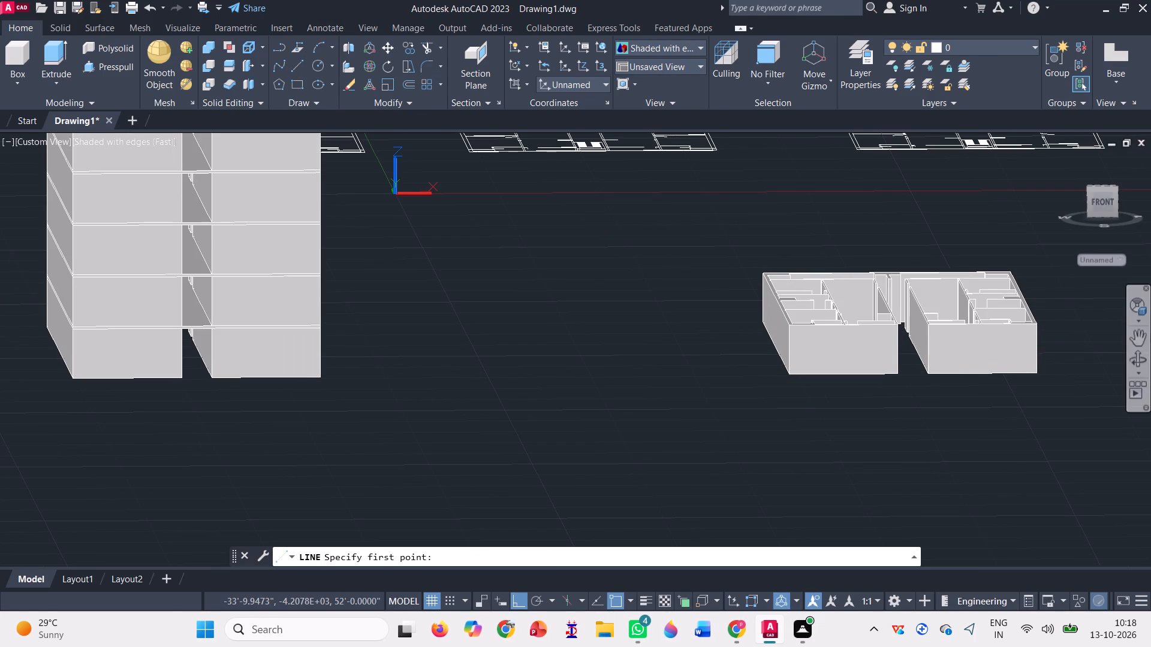
left_click(1134, 357)
left_click_drag(832, 407, 831, 441)
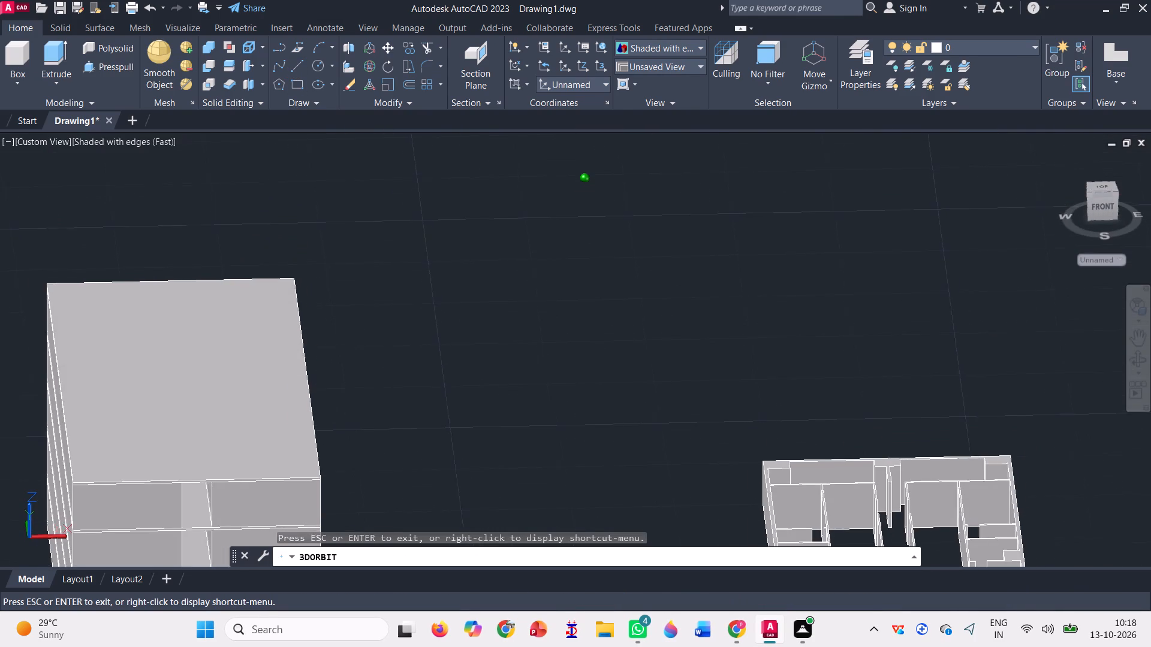
left_click_drag(831, 441, 824, 409)
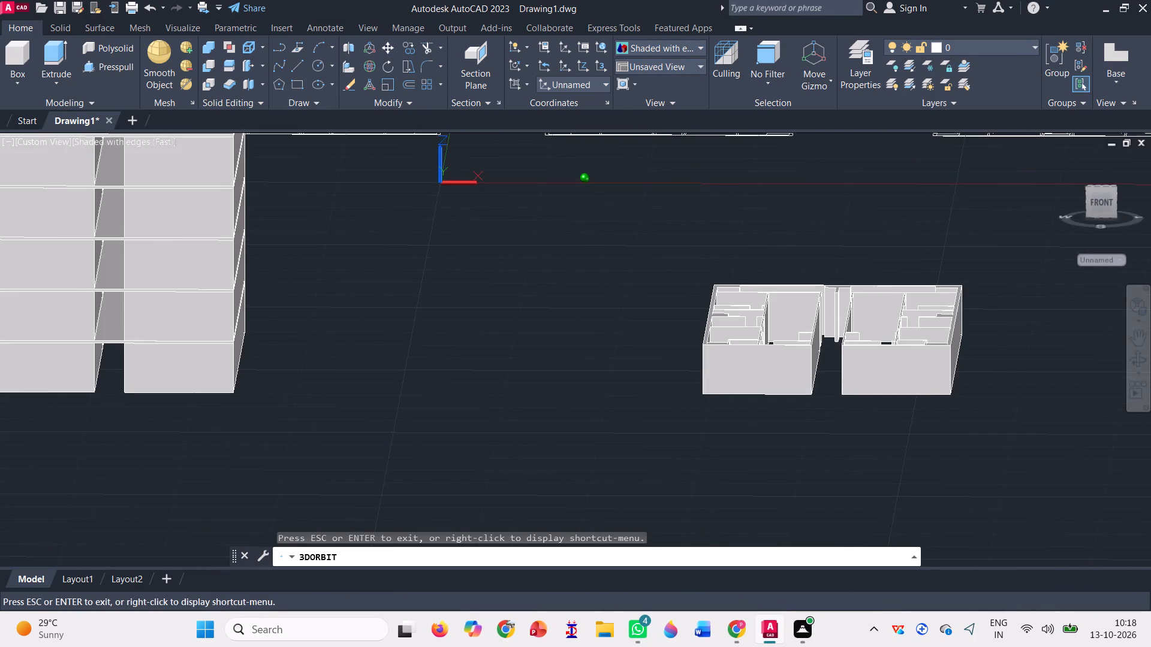
left_click_drag(824, 409, 830, 412)
scroll(806, 292, "down", 2)
scroll(833, 445, "up", 3)
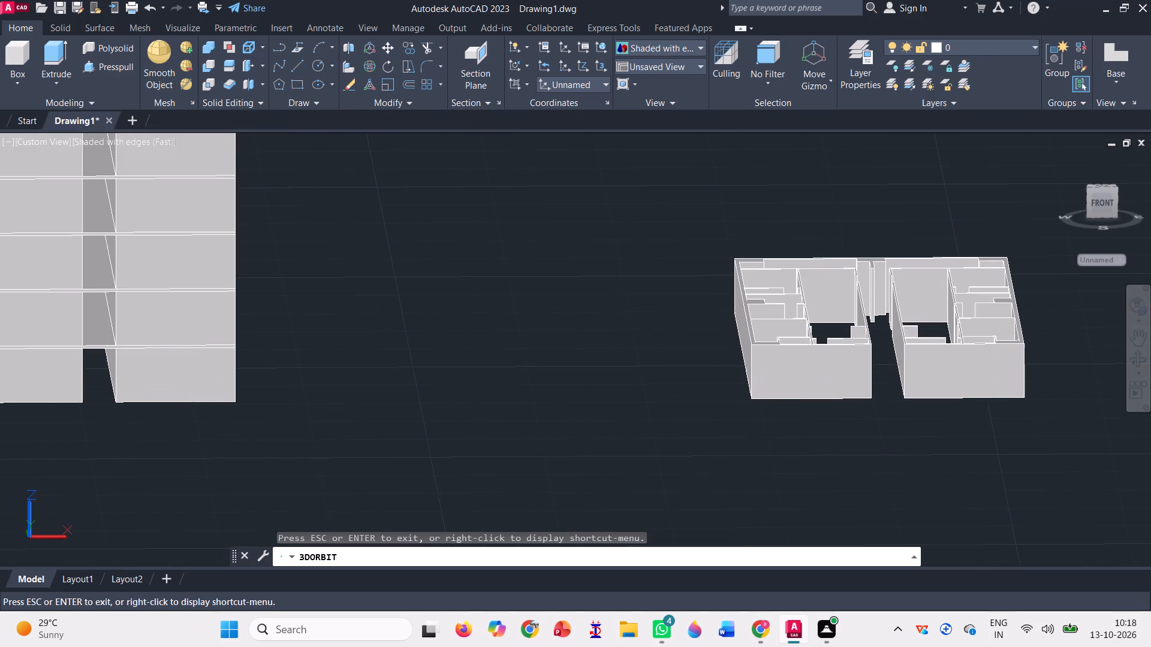
left_click_drag(818, 430, 822, 469)
key("Escape")
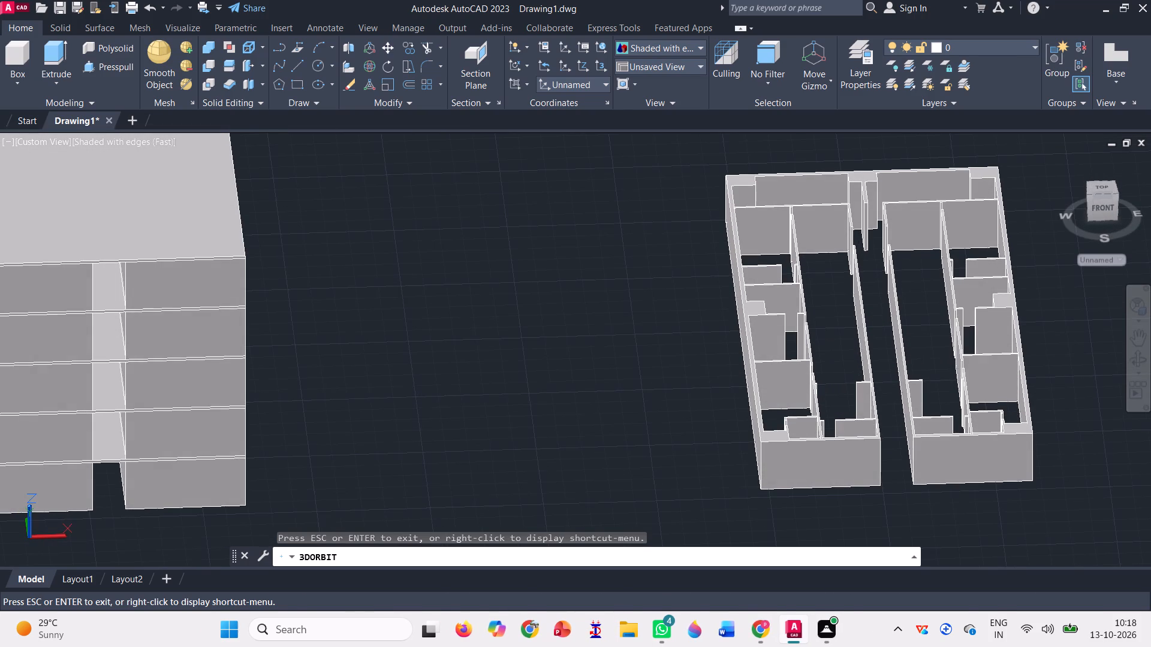
scroll(827, 500, "up", 4)
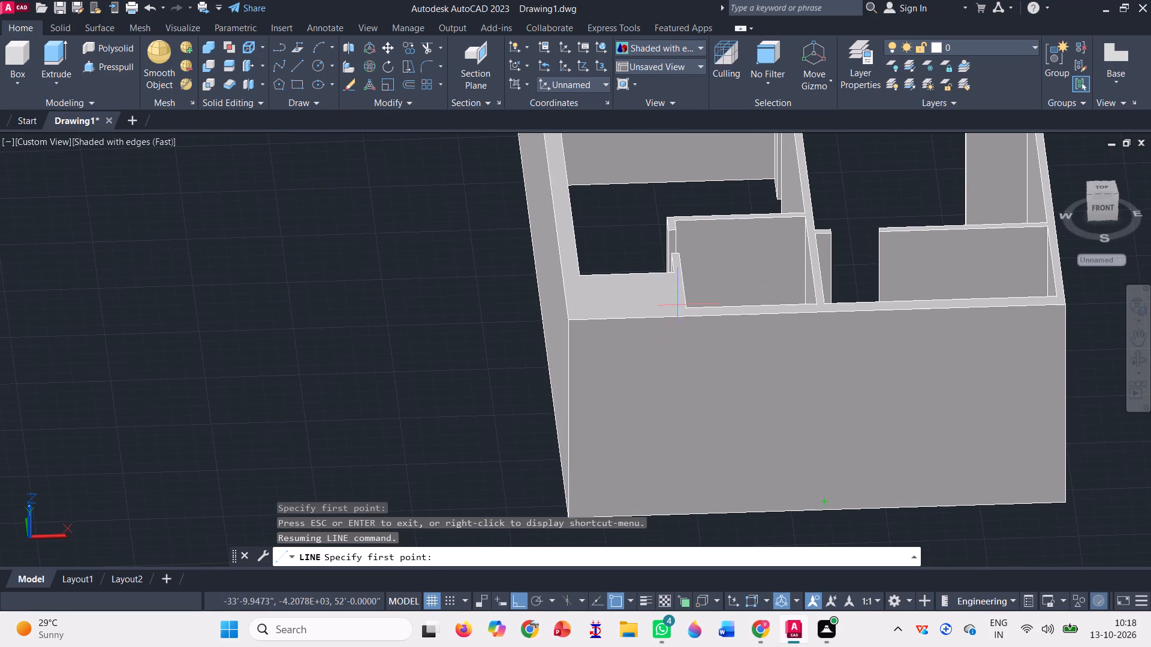
left_click(682, 304)
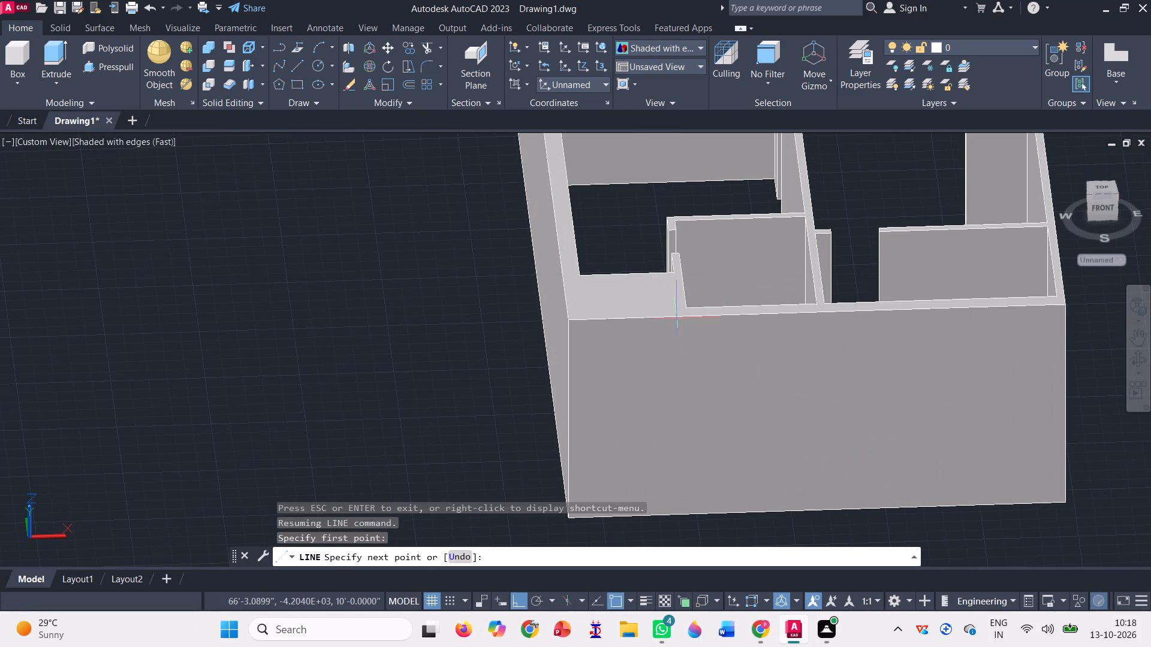
left_click(688, 315)
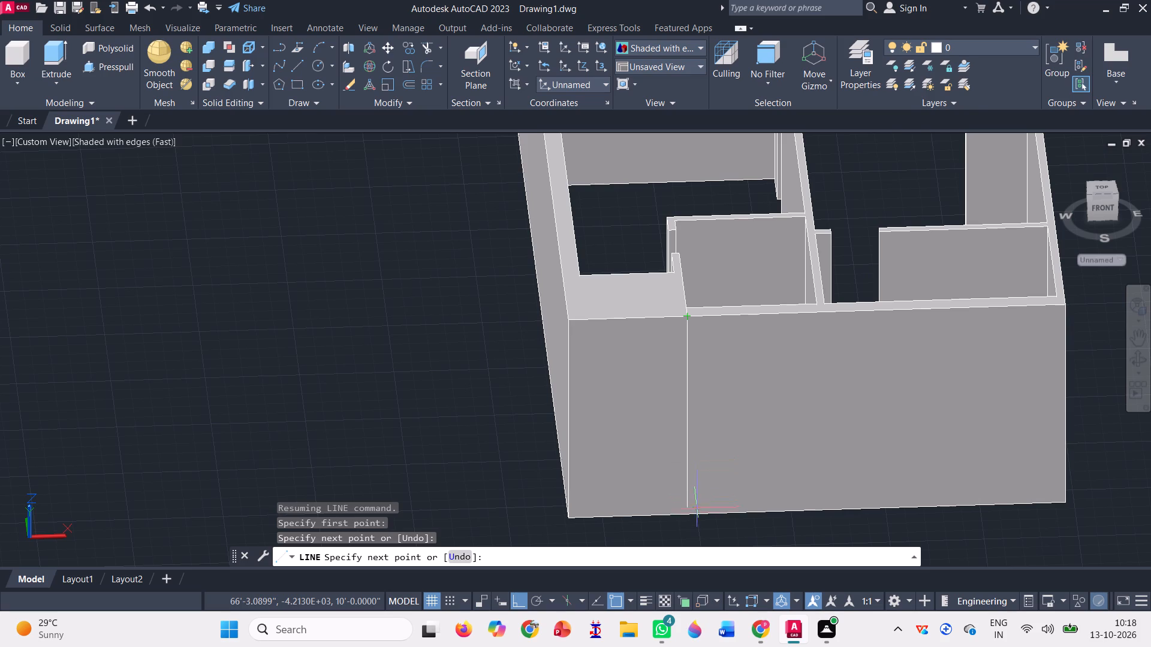
left_click(689, 518)
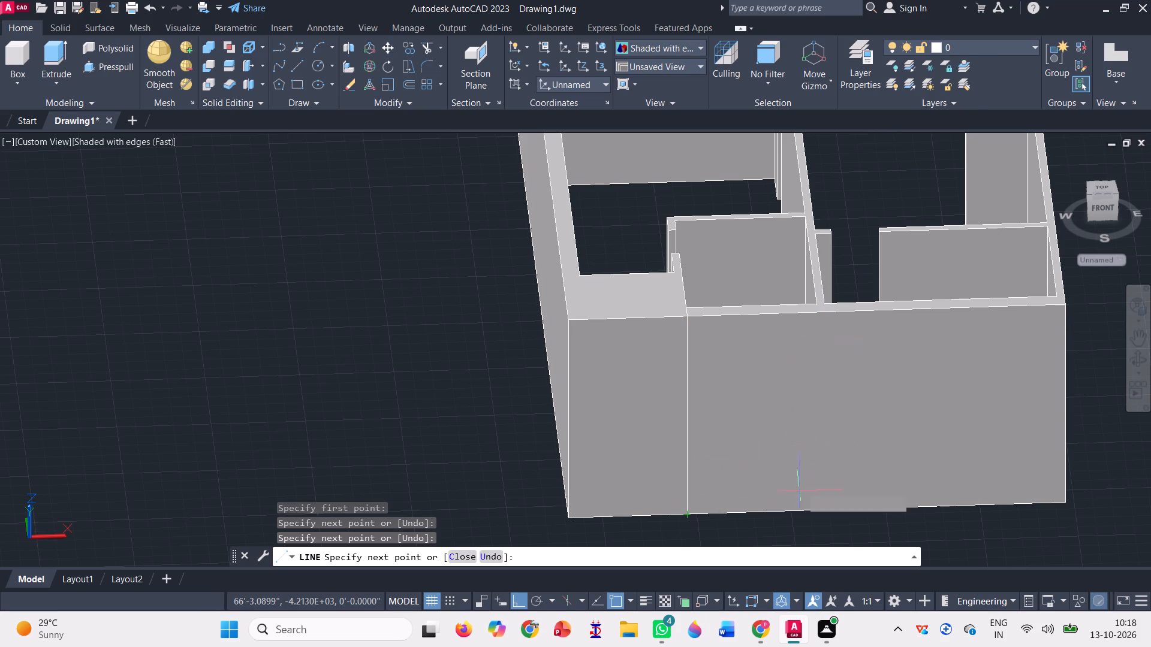
key("space")
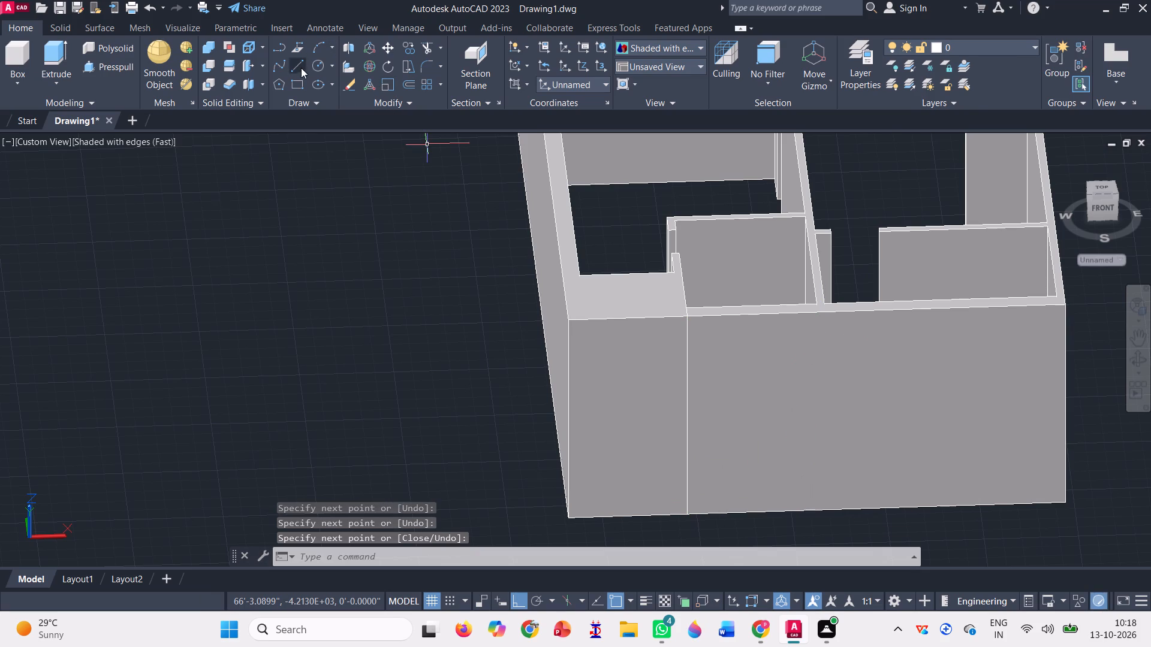
Draw a second line from the partition's junction with the front wall across the wall top and 10' down the front face.
left_click(299, 65)
scroll(793, 342, "up", 2)
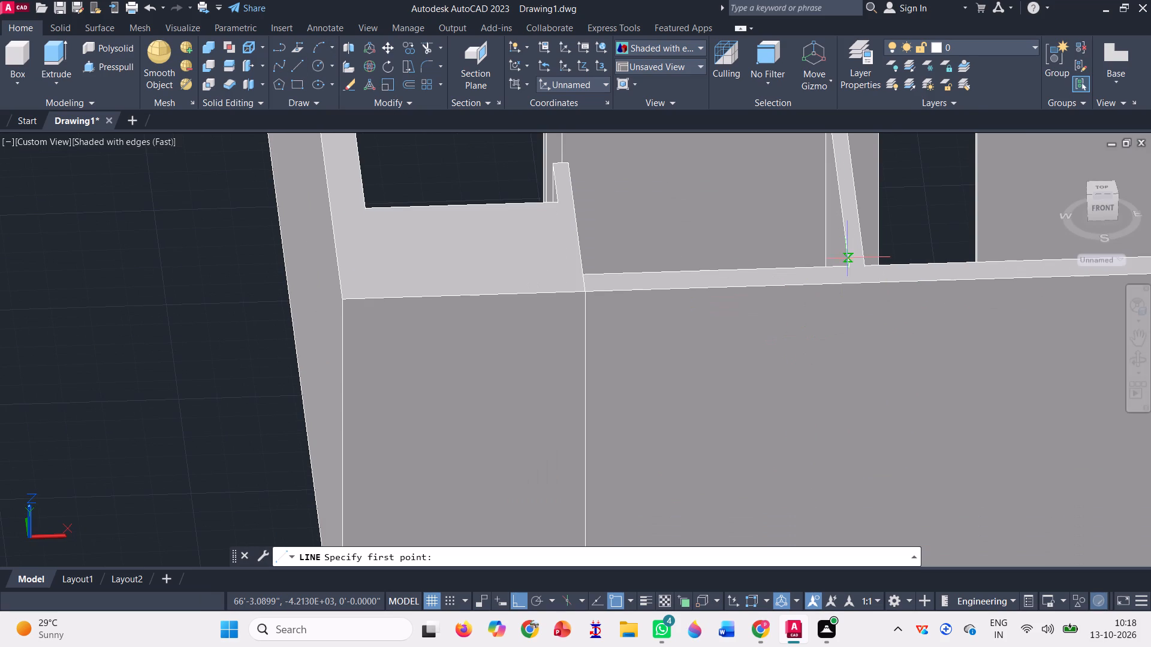
left_click(848, 264)
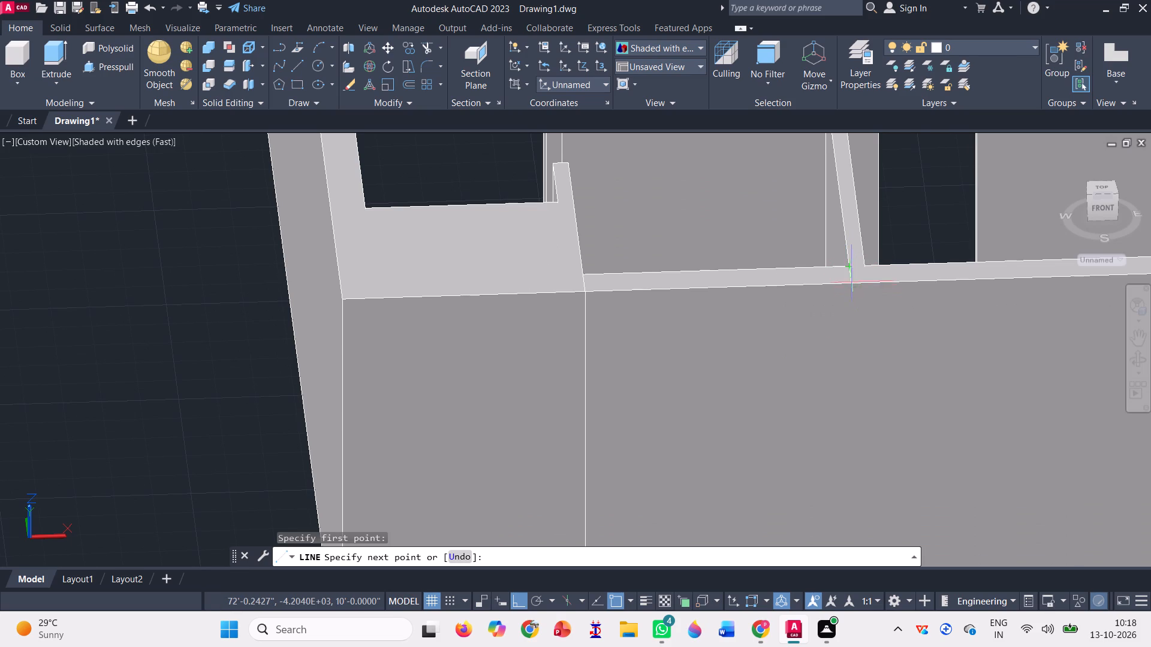
left_click(851, 283)
scroll(843, 217, "down", 1)
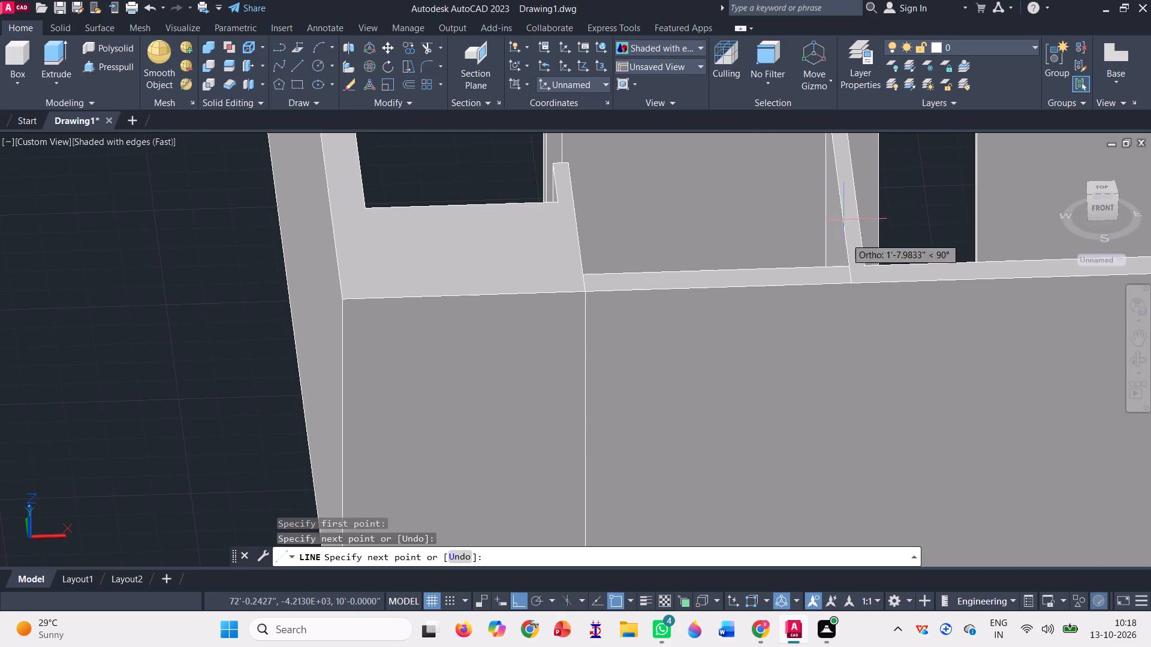
scroll(843, 217, "down", 1)
scroll(846, 383, "up", 3)
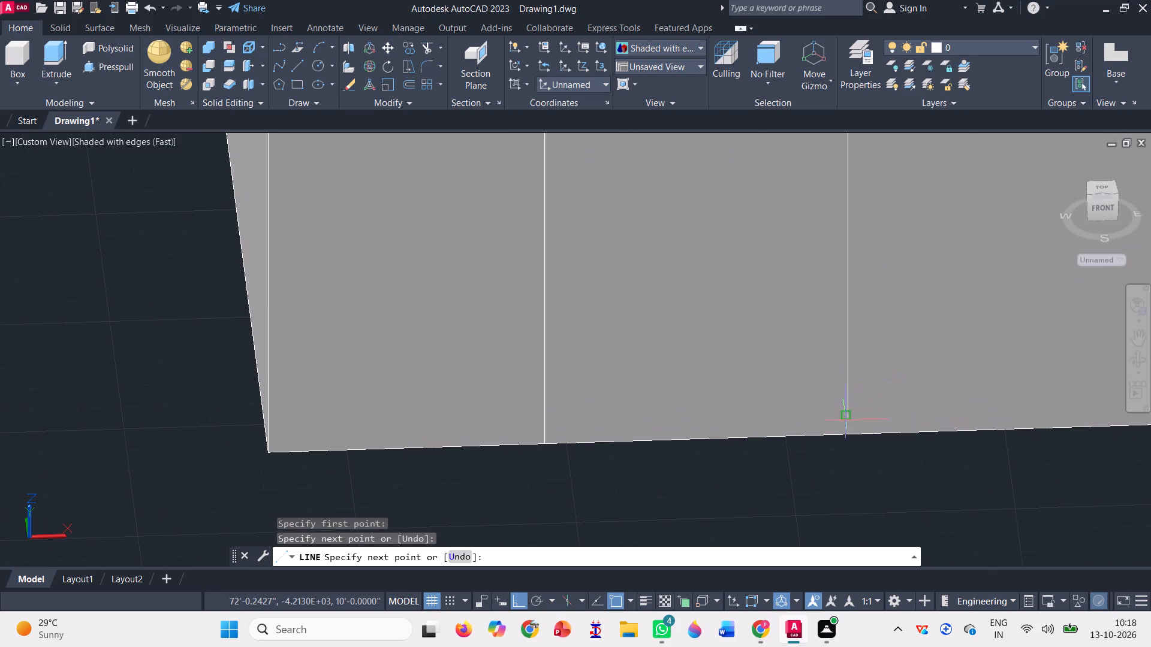
left_click(849, 432)
scroll(703, 552, "down", 3)
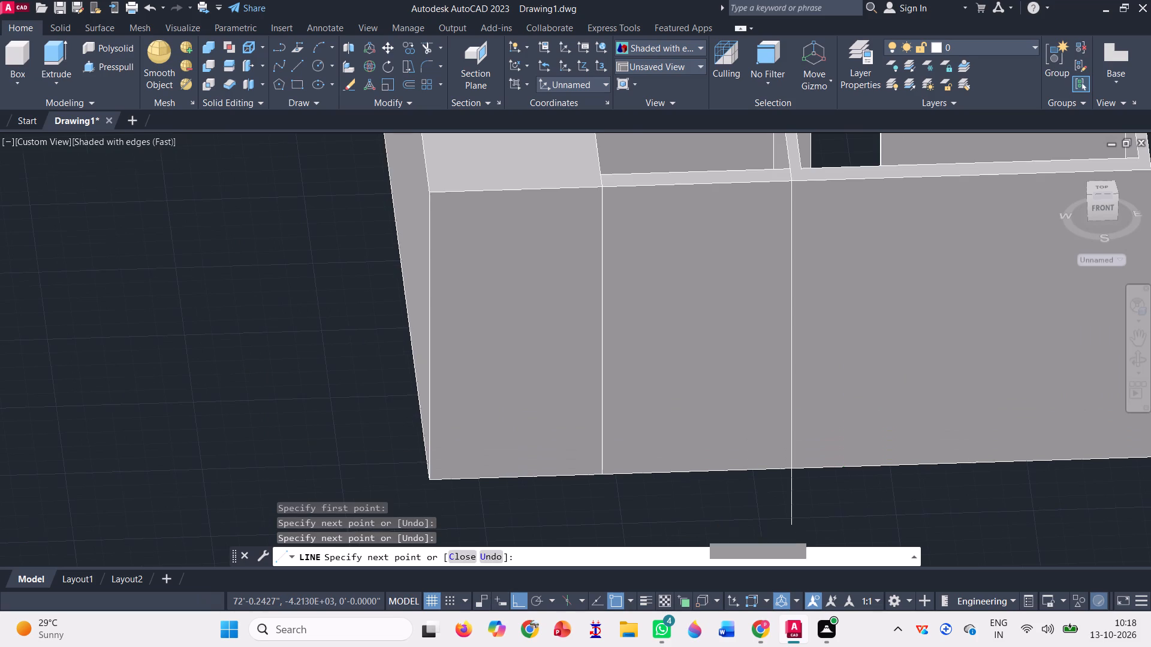
key("space")
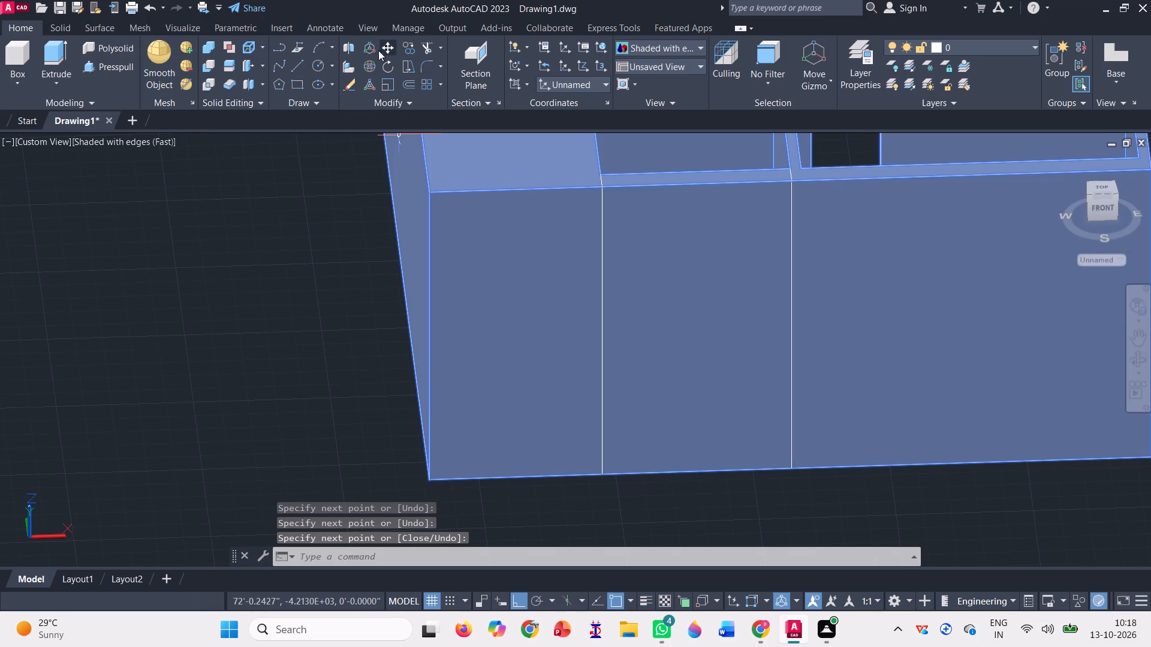
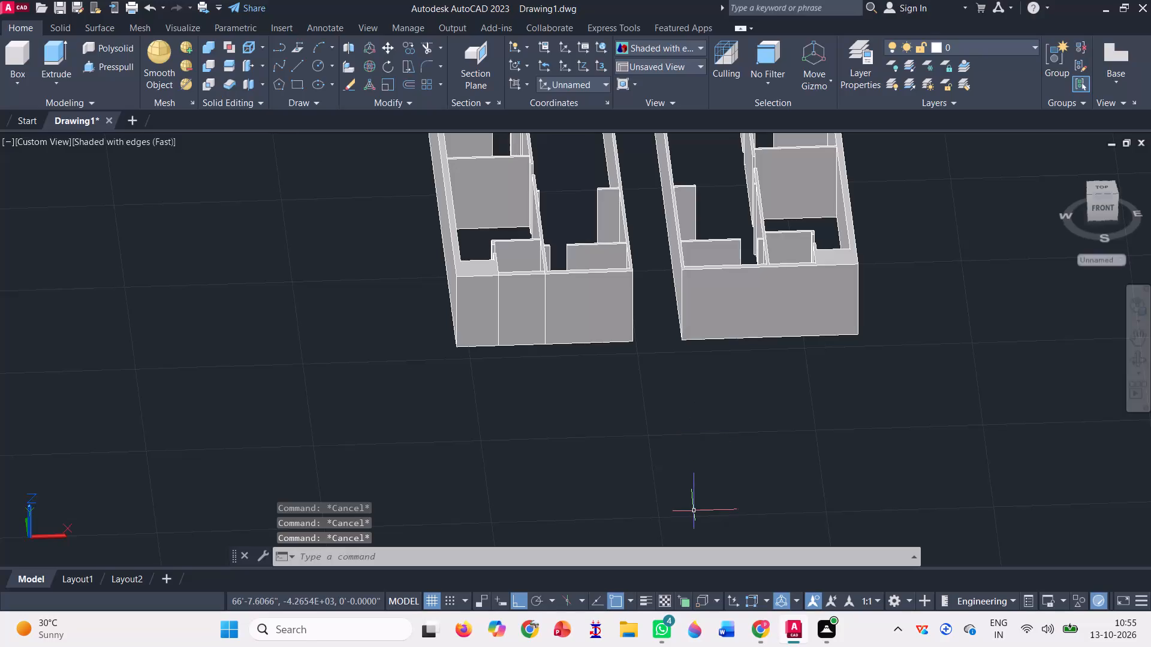
Presspull the top of the front wall segment between the two guide lines down past its base to cut a full-height opening.
left_click(100, 72)
scroll(646, 292, "up", 2)
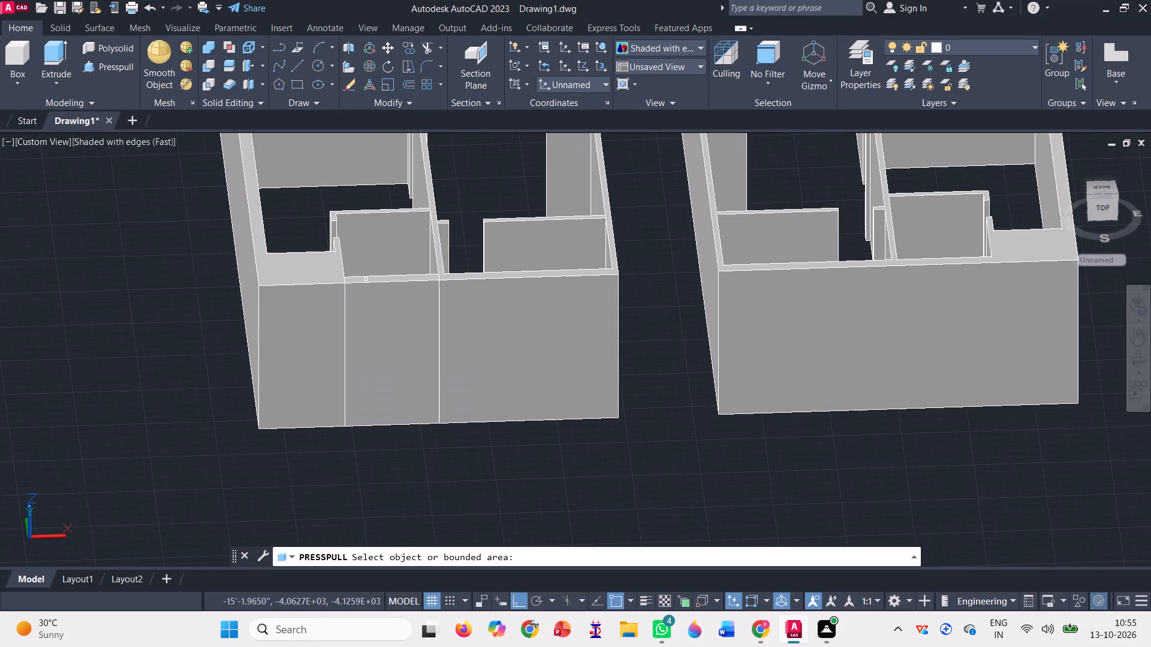
scroll(366, 277, "up", 3)
left_click(376, 282)
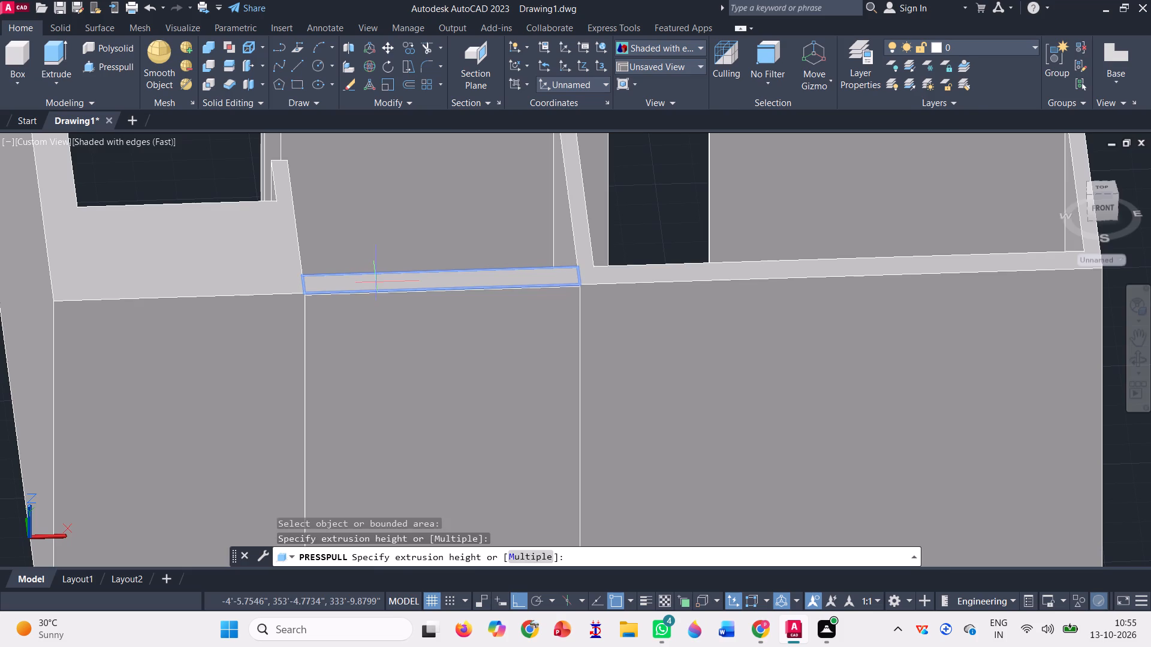
scroll(382, 274, "down", 3)
left_click(396, 455)
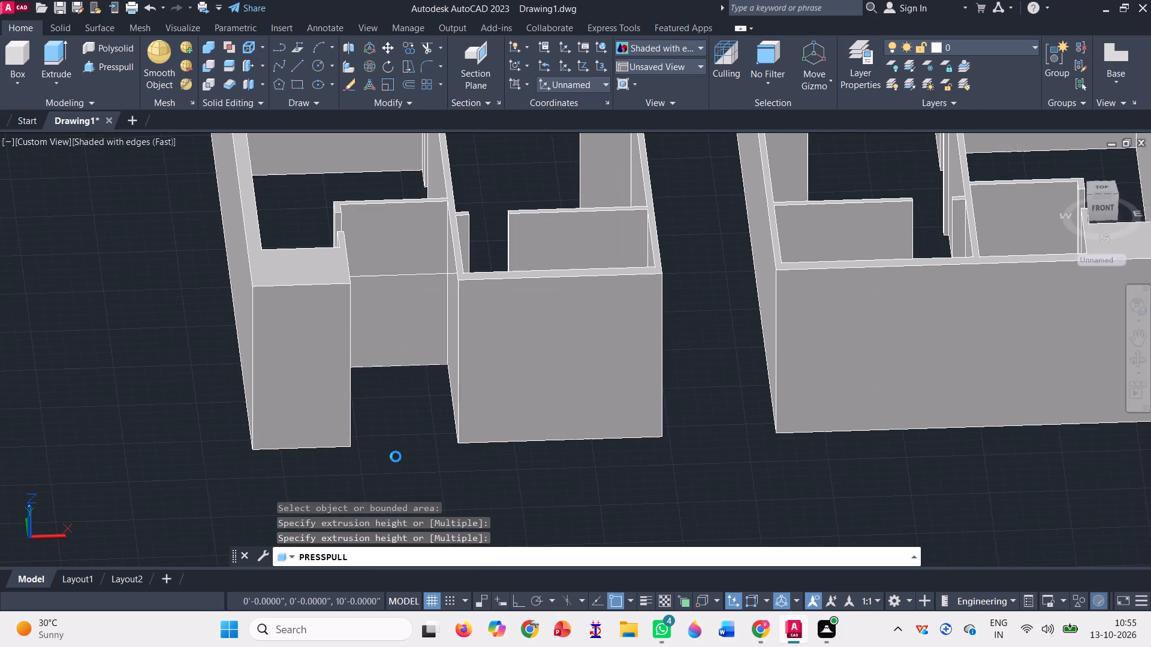
scroll(546, 497, "down", 1)
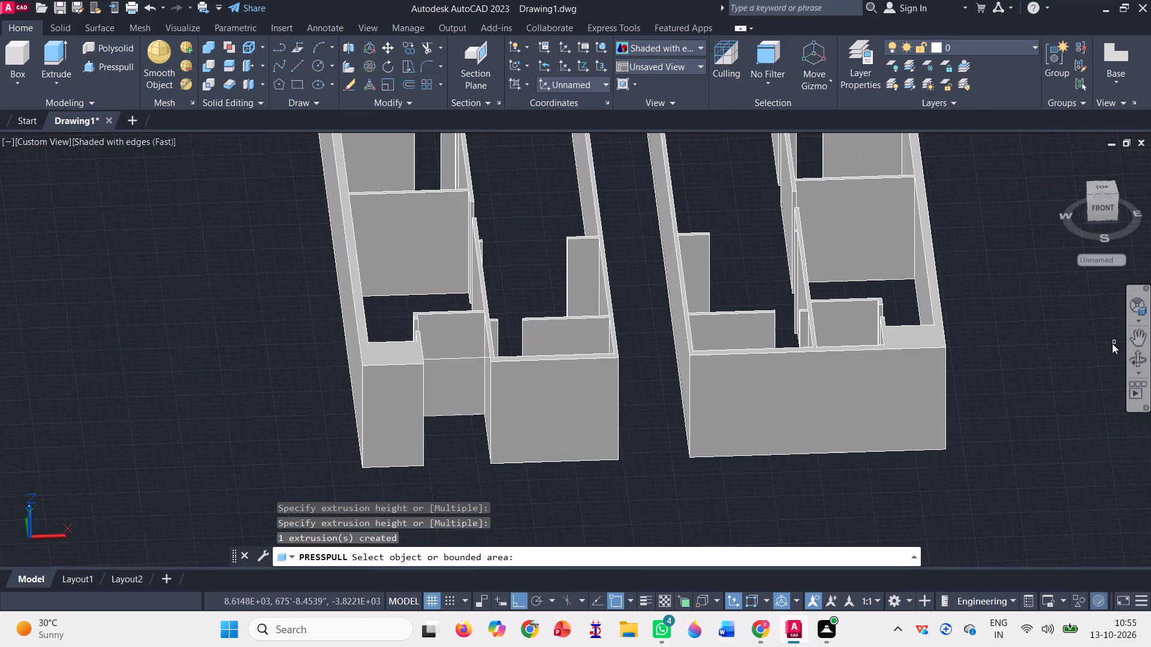
left_click(1138, 359)
left_click_drag(995, 322, 959, 370)
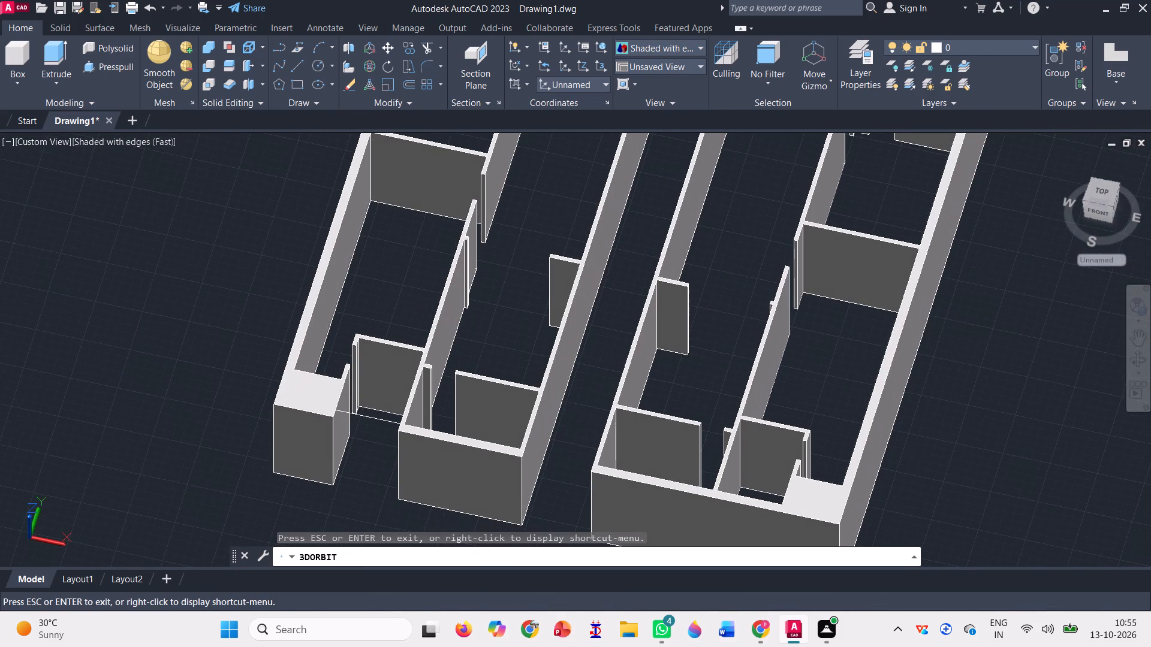
key("Escape")
key("Escape")
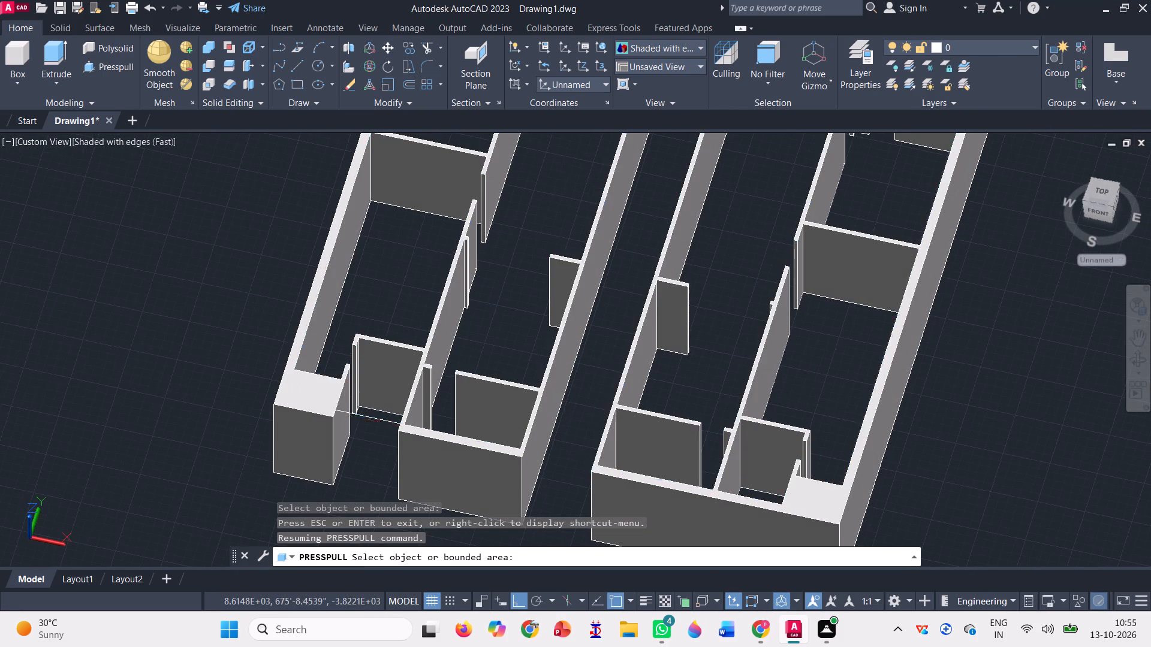
Delete the leftover wall outline crossing the top of the new front opening.
scroll(359, 417, "up", 4)
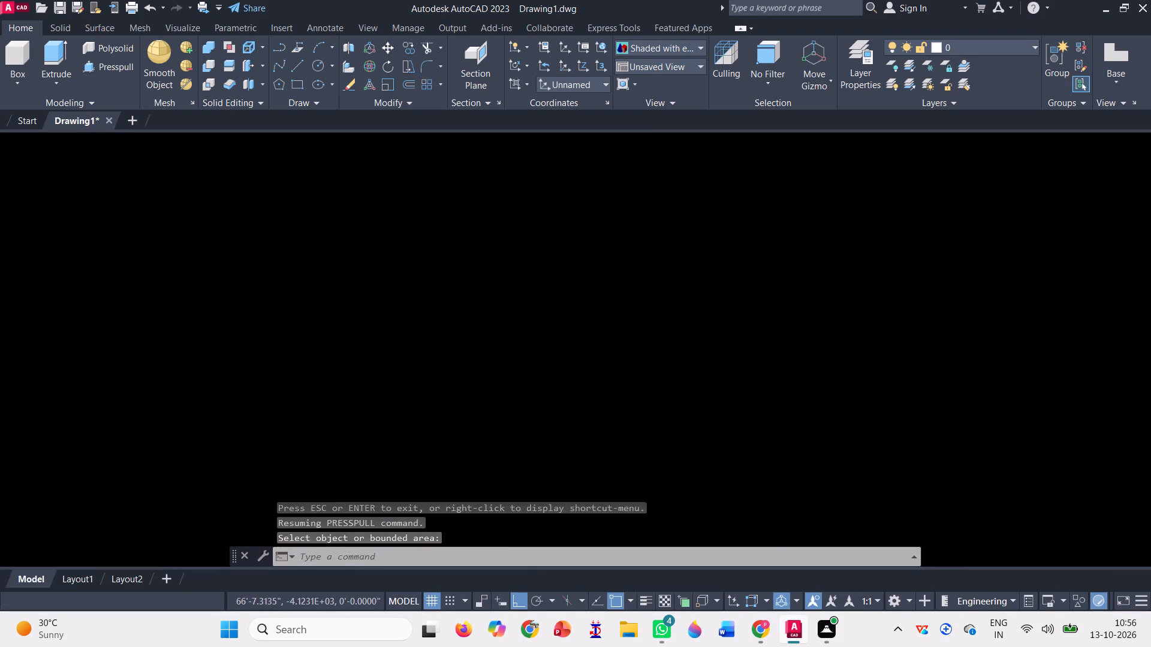
left_click(364, 441)
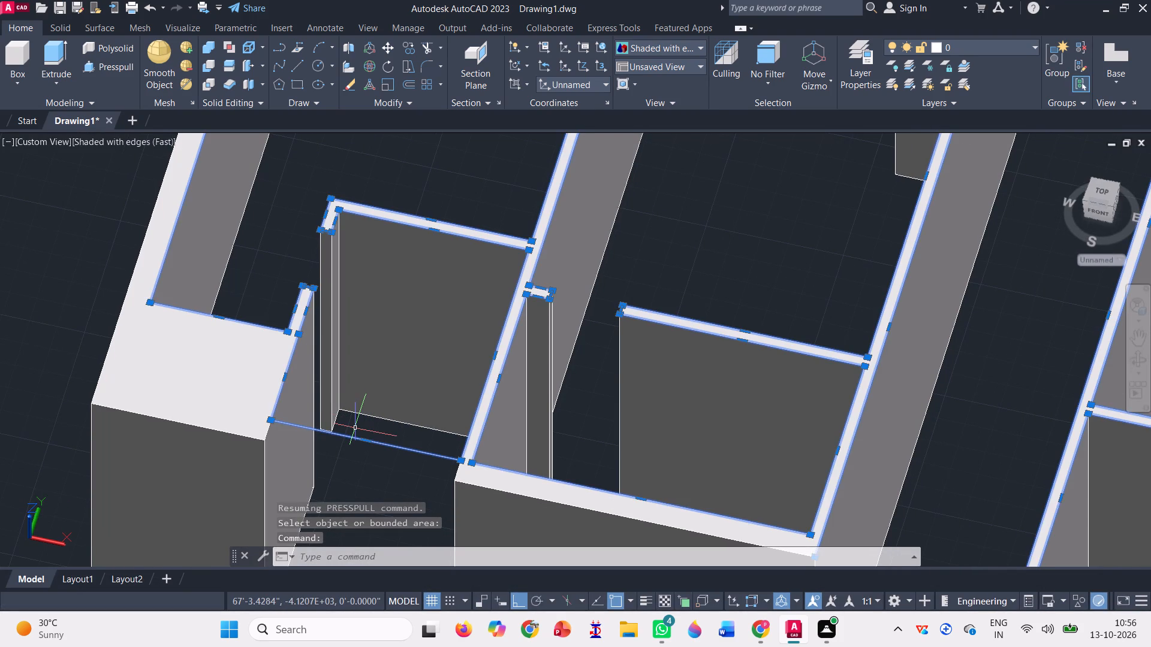
key("Delete")
On the rear wall, draw a line across the wall top from the near corner block's inner corner to the outer edge.
scroll(352, 457, "down", 5)
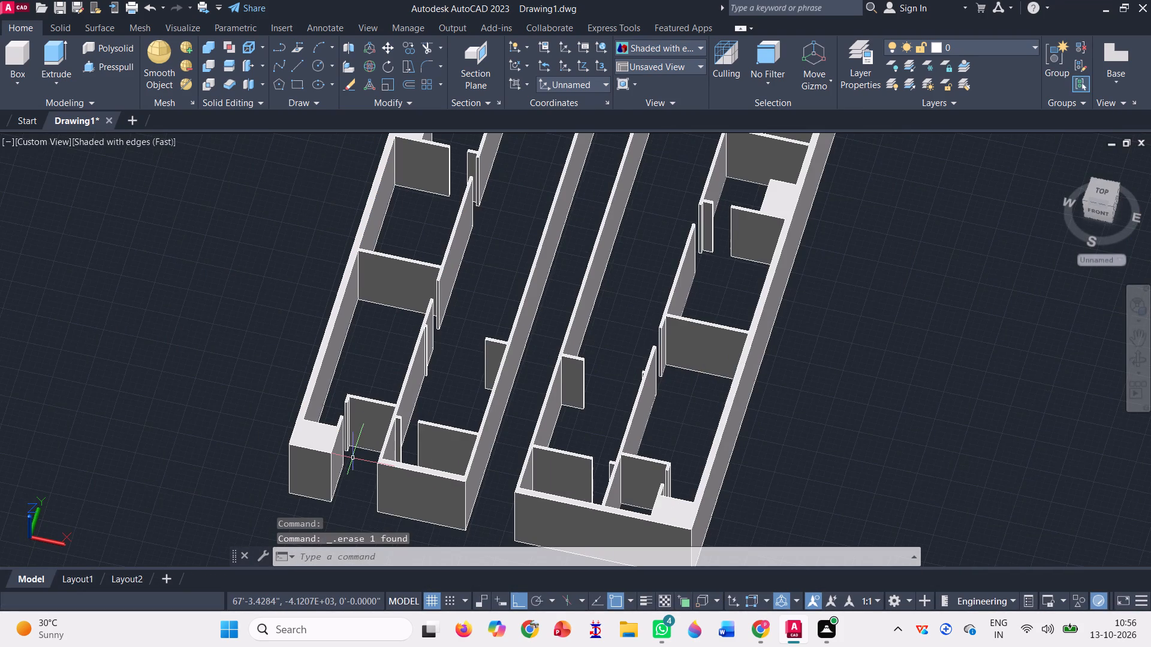
scroll(408, 427, "down", 1)
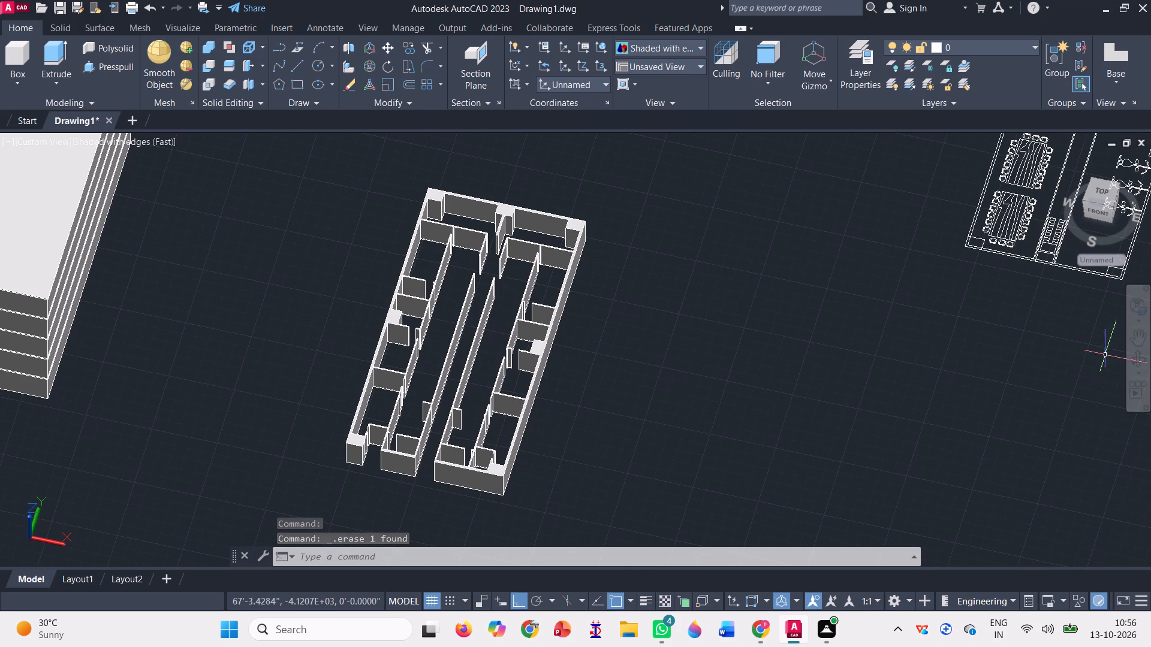
left_click(1134, 362)
left_click_drag(756, 310, 562, 341)
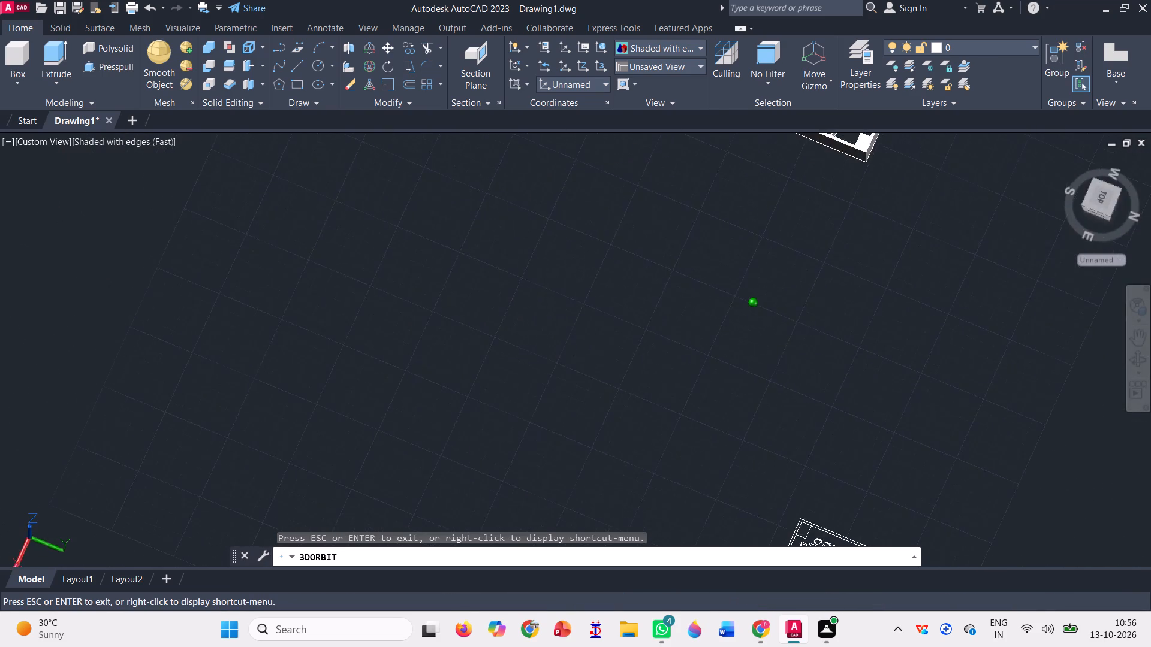
left_click_drag(562, 341, 546, 237)
scroll(1031, 226, "up", 7)
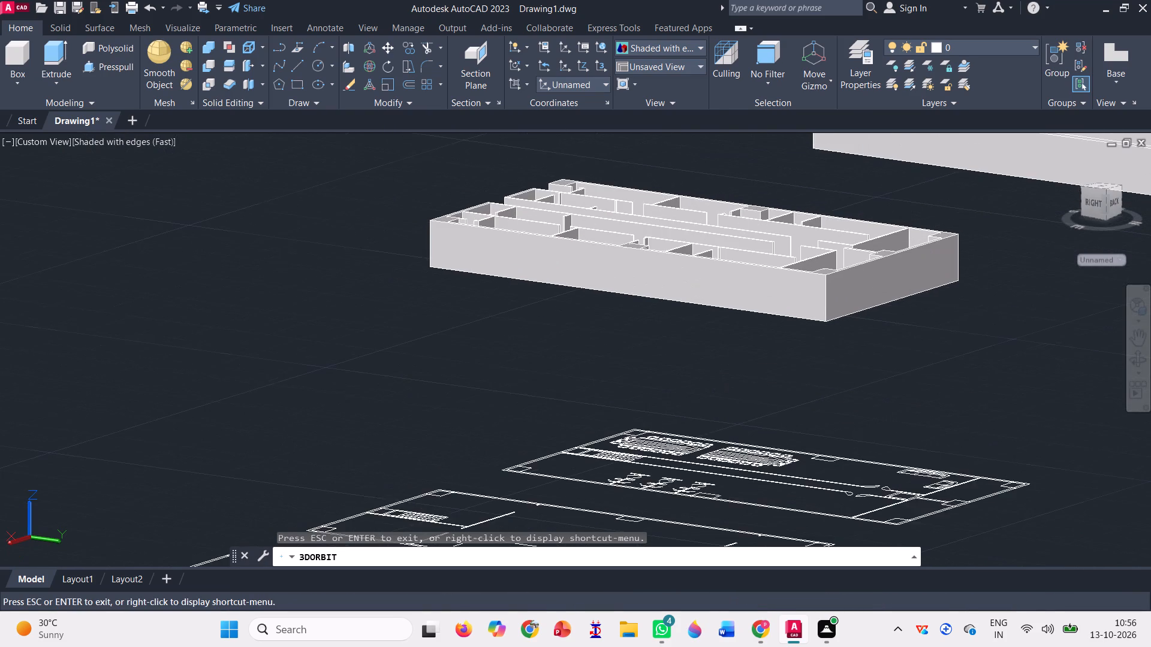
scroll(1005, 201, "up", 2)
scroll(935, 315, "up", 3)
left_click_drag(761, 464, 755, 496)
scroll(522, 374, "down", 1)
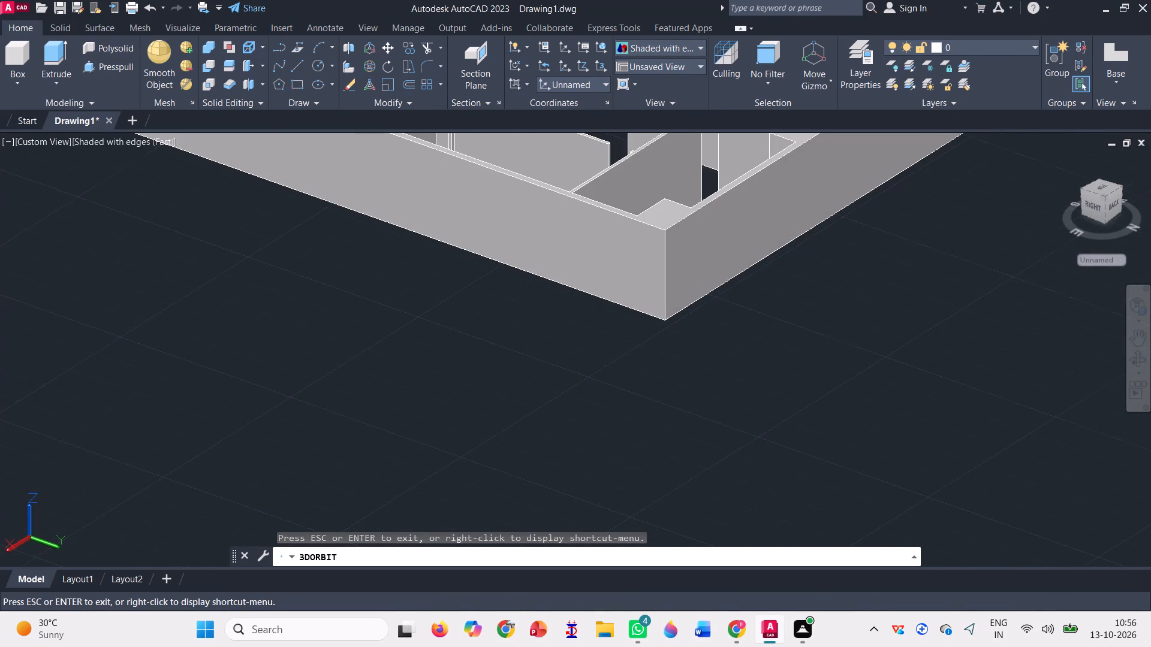
scroll(522, 374, "down", 5)
left_click_drag(815, 199, 807, 205)
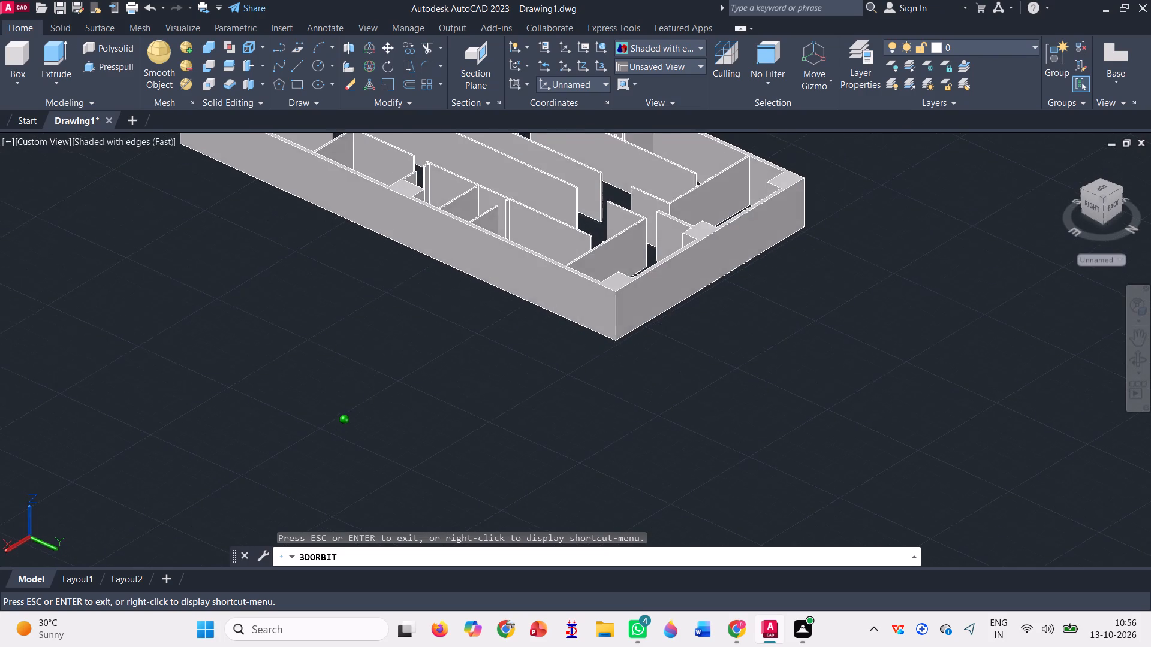
left_click_drag(807, 205, 807, 203)
scroll(819, 138, "up", 3)
scroll(775, 173, "up", 3)
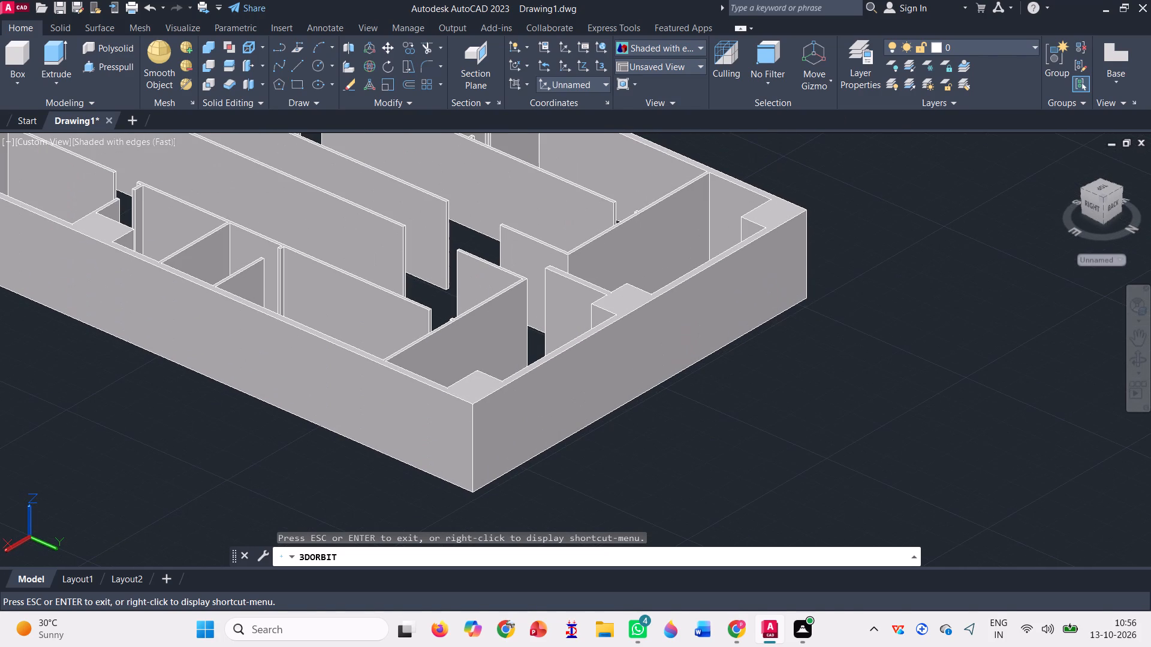
key("Escape")
left_click(293, 66)
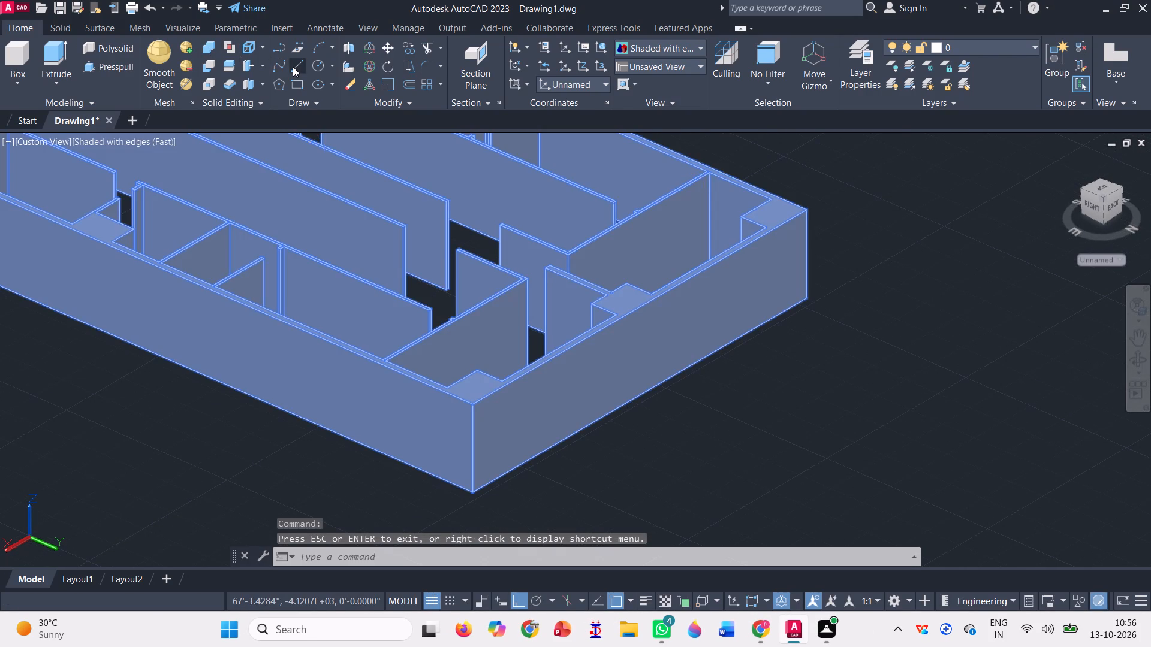
scroll(539, 355, "up", 2)
scroll(448, 398, "up", 3)
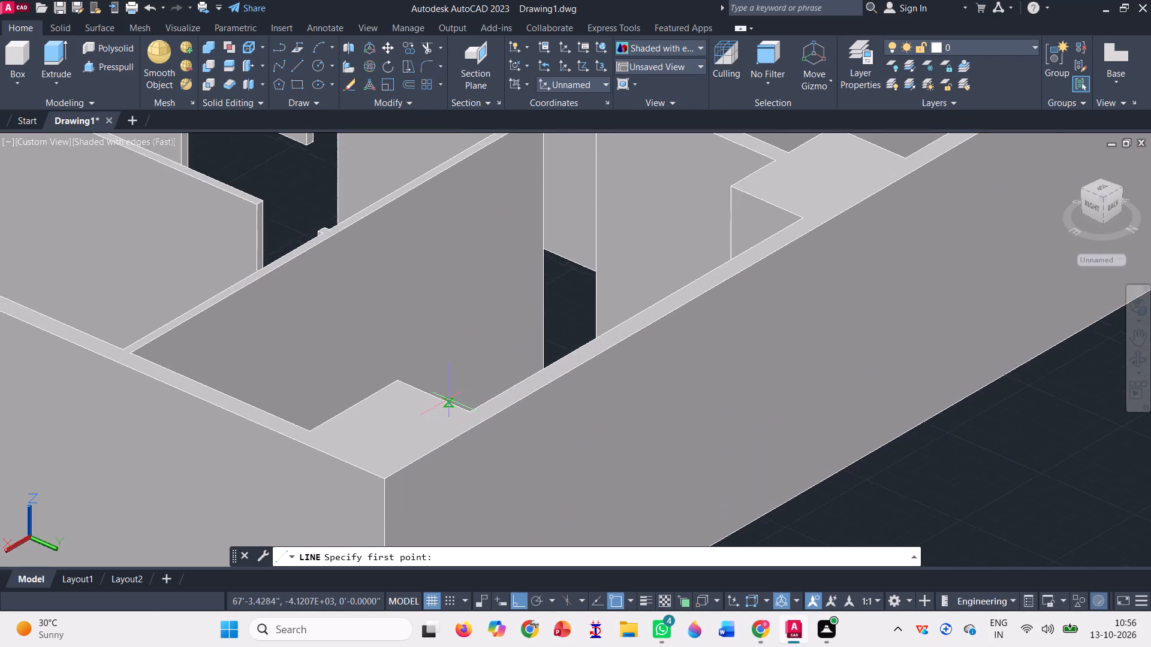
left_click(492, 424)
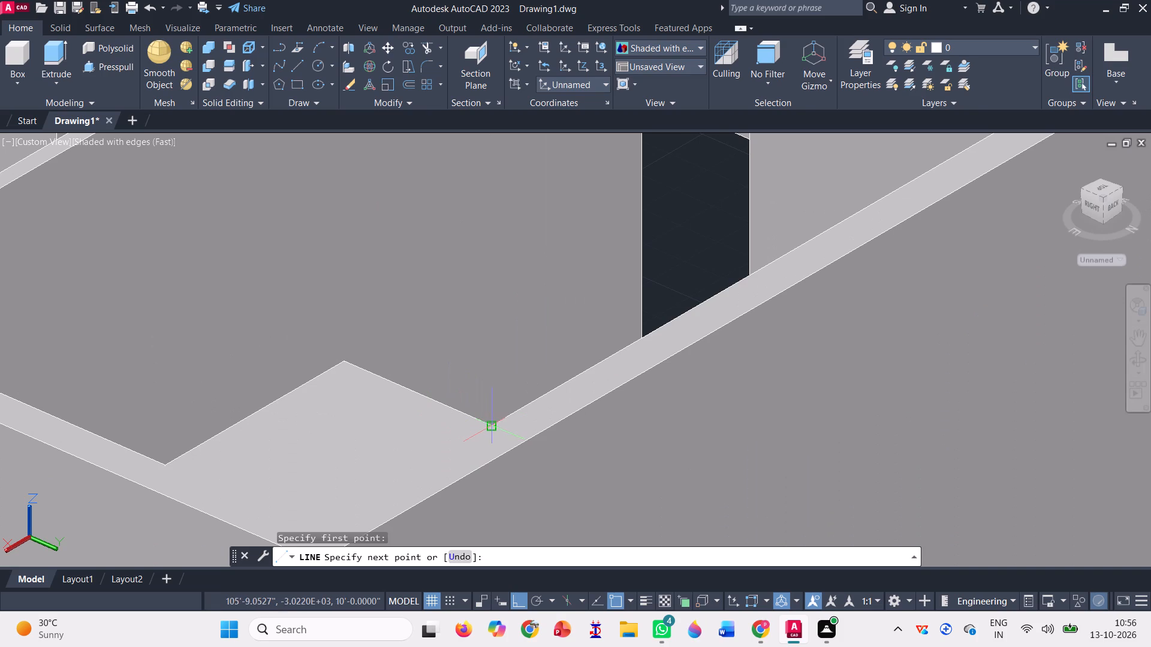
left_click(525, 442)
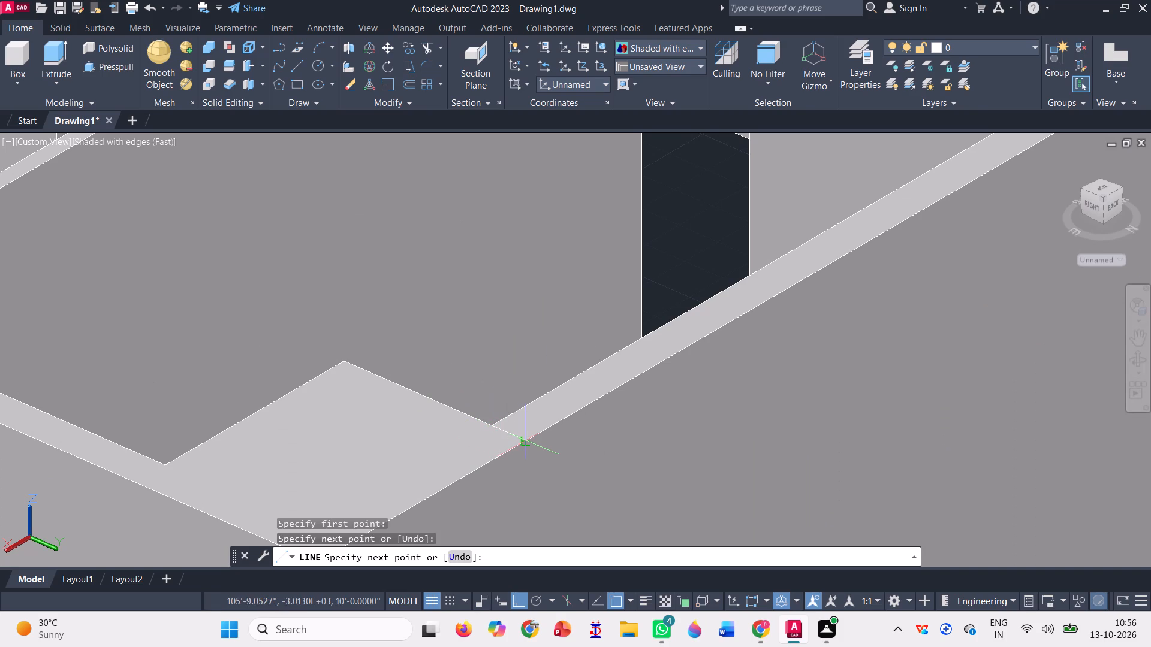
scroll(575, 456, "down", 2)
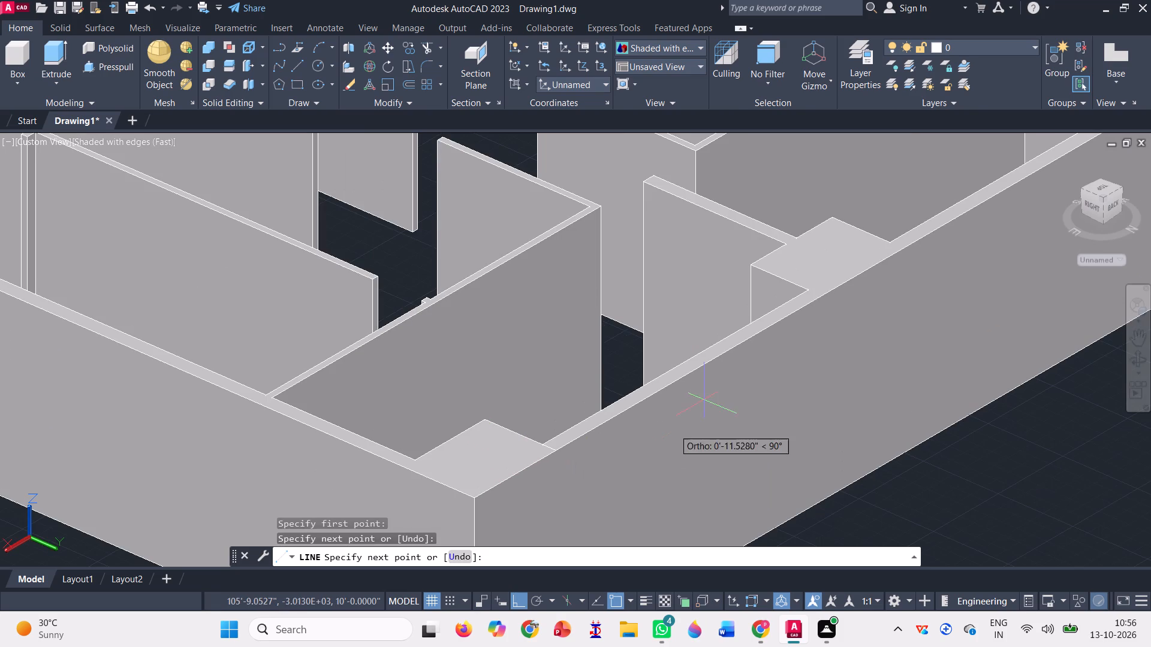
scroll(809, 290, "up", 1)
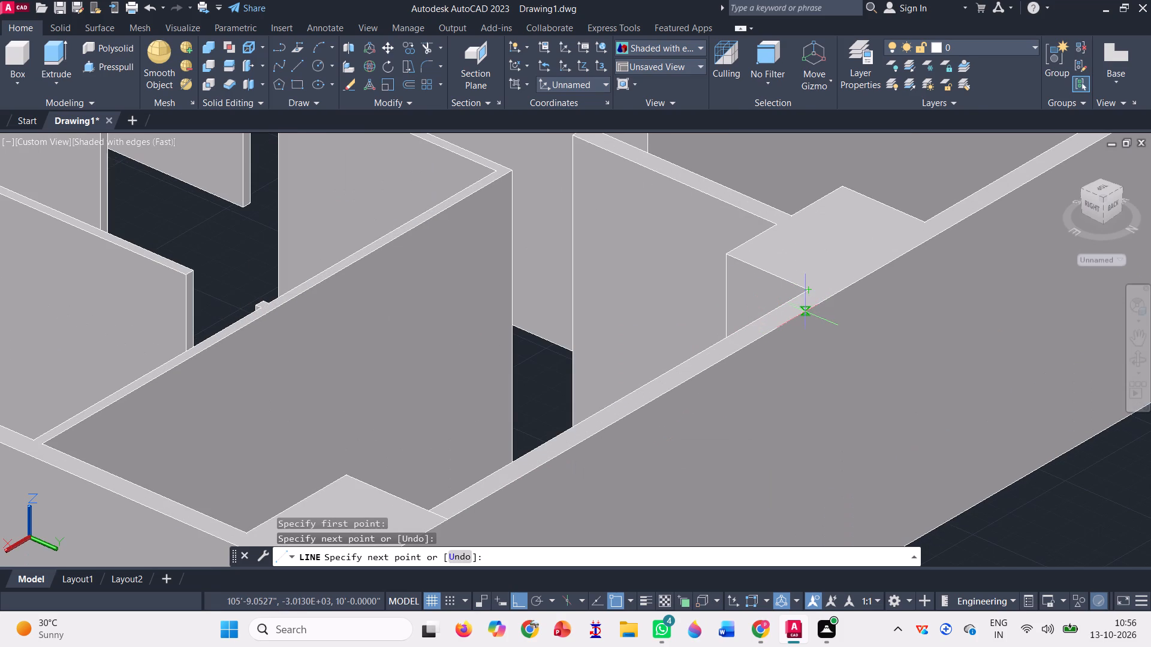
key("space")
Draw a line across the rear wall top from the middle block's inner corner facing the near corner block to the outer edge.
type("l")
key("Return")
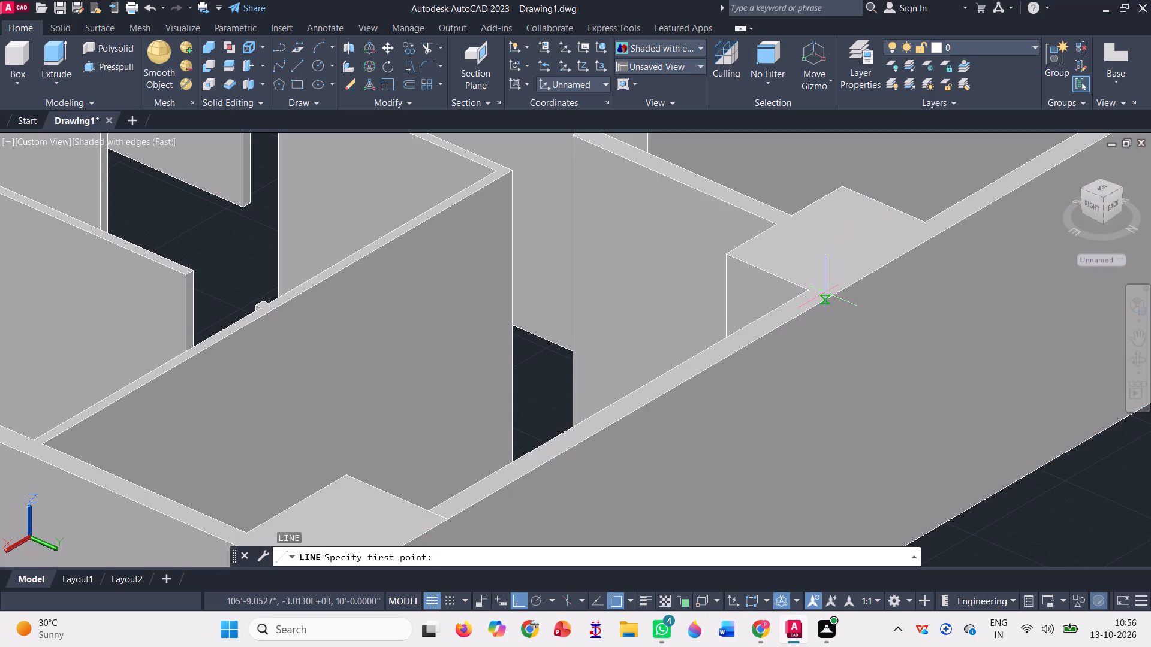
scroll(806, 297, "up", 4)
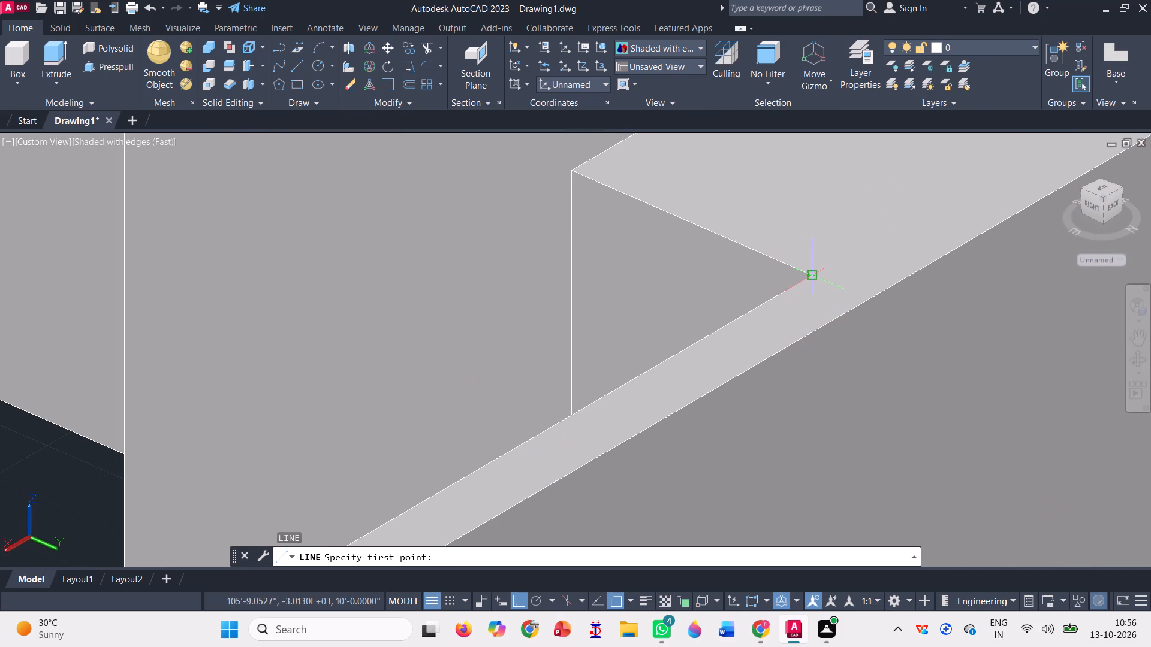
left_click(807, 274)
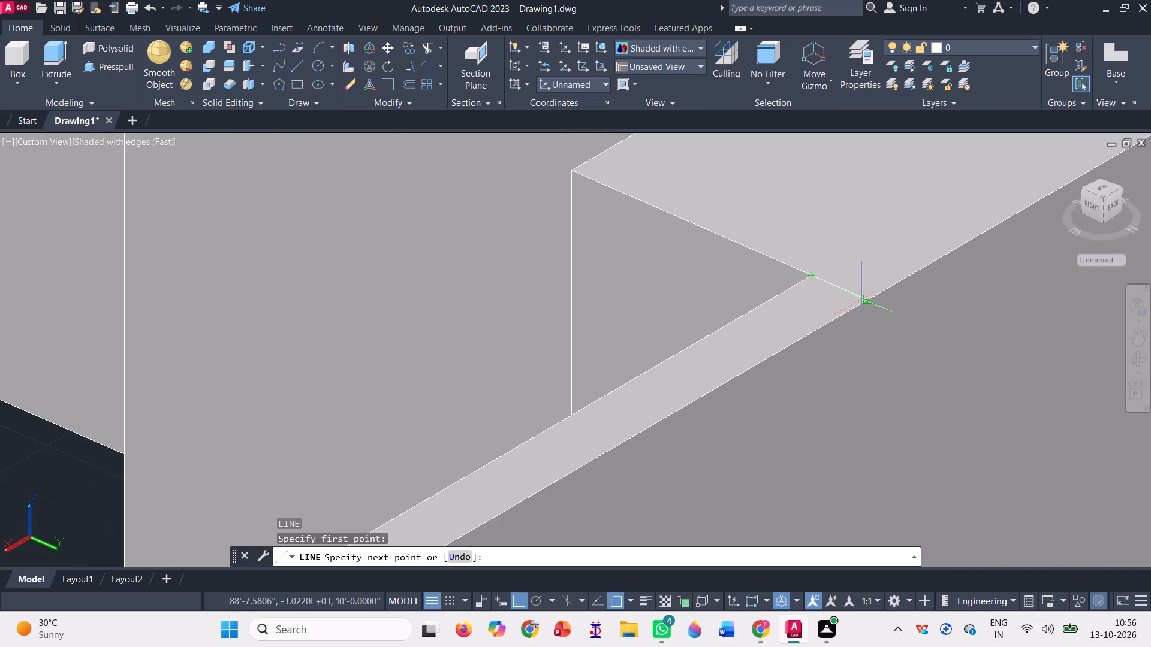
left_click(870, 300)
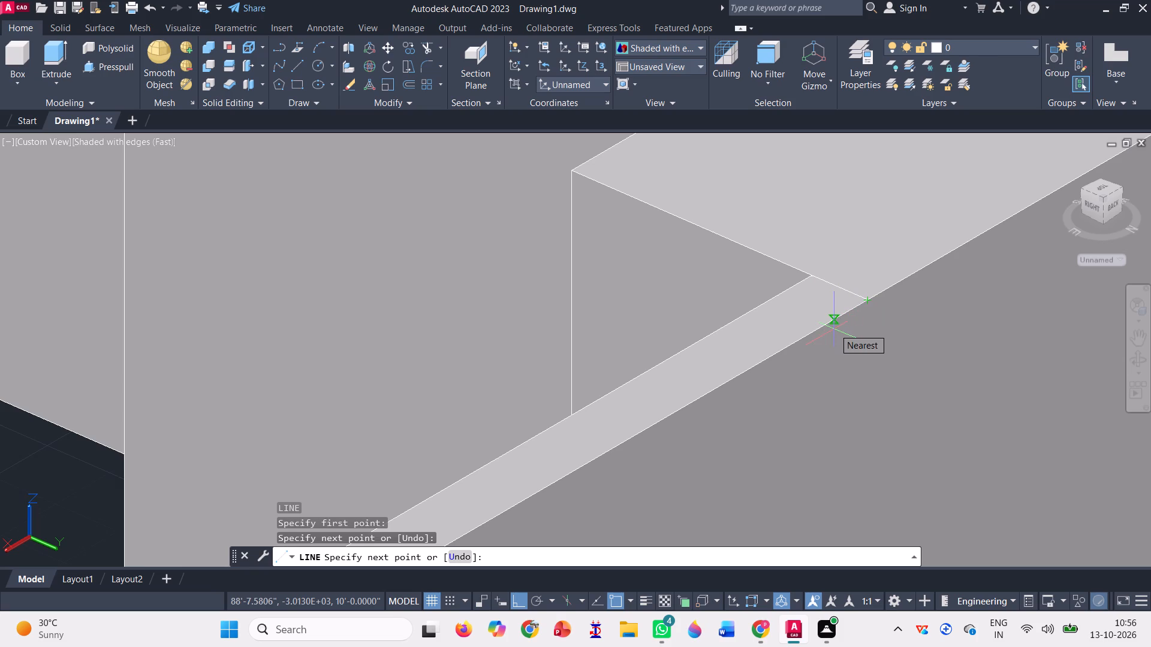
scroll(798, 363, "down", 4)
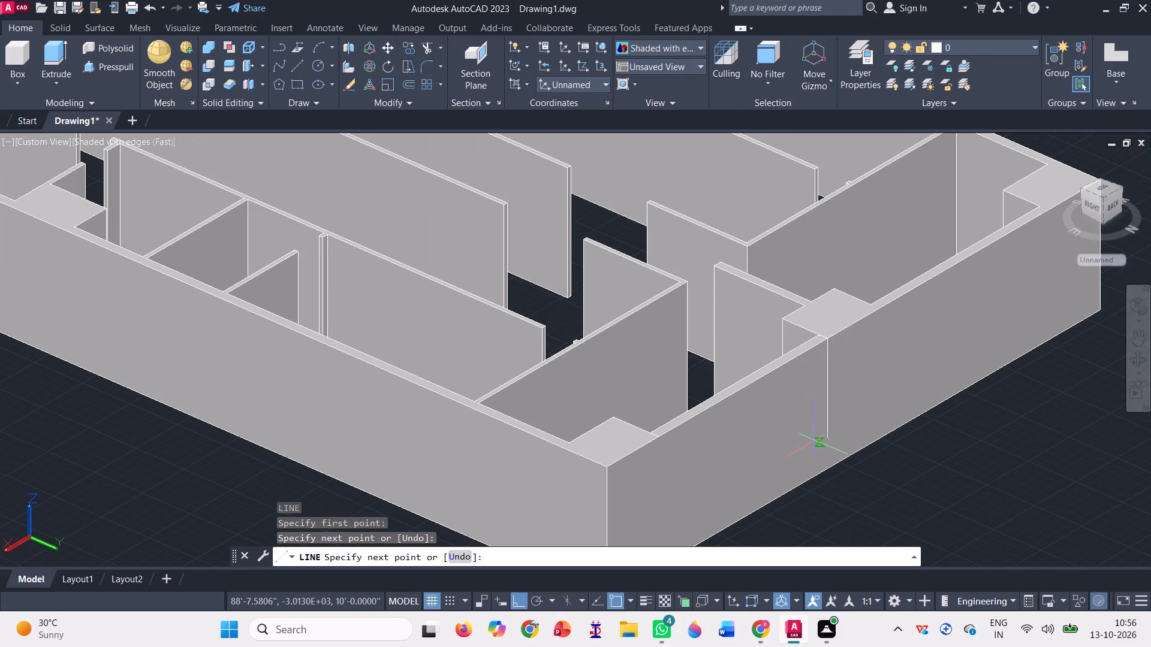
key("space")
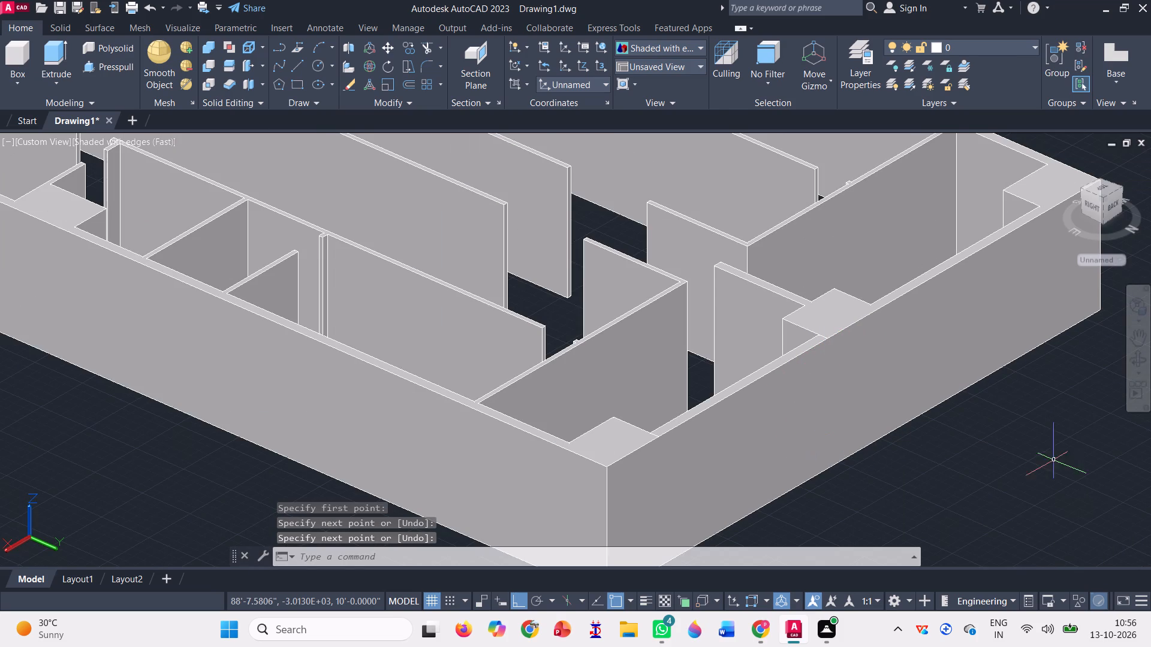
Draw a line across the rear wall top from the far corner block's inner corner to the outer edge.
scroll(710, 463, "down", 1)
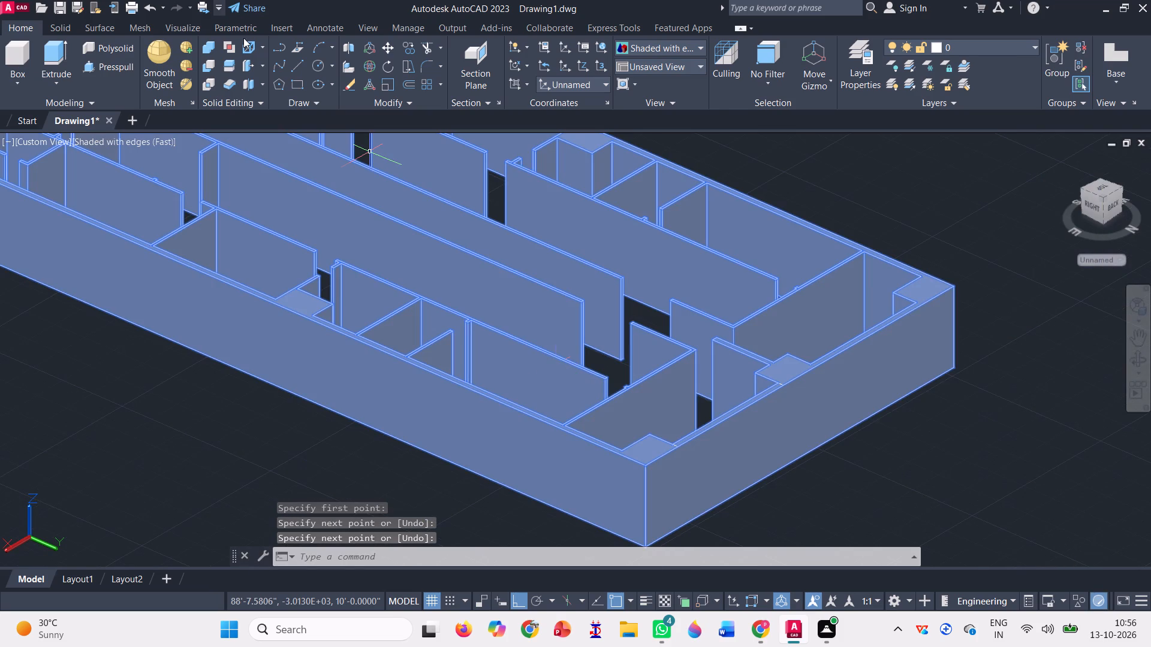
left_click(294, 66)
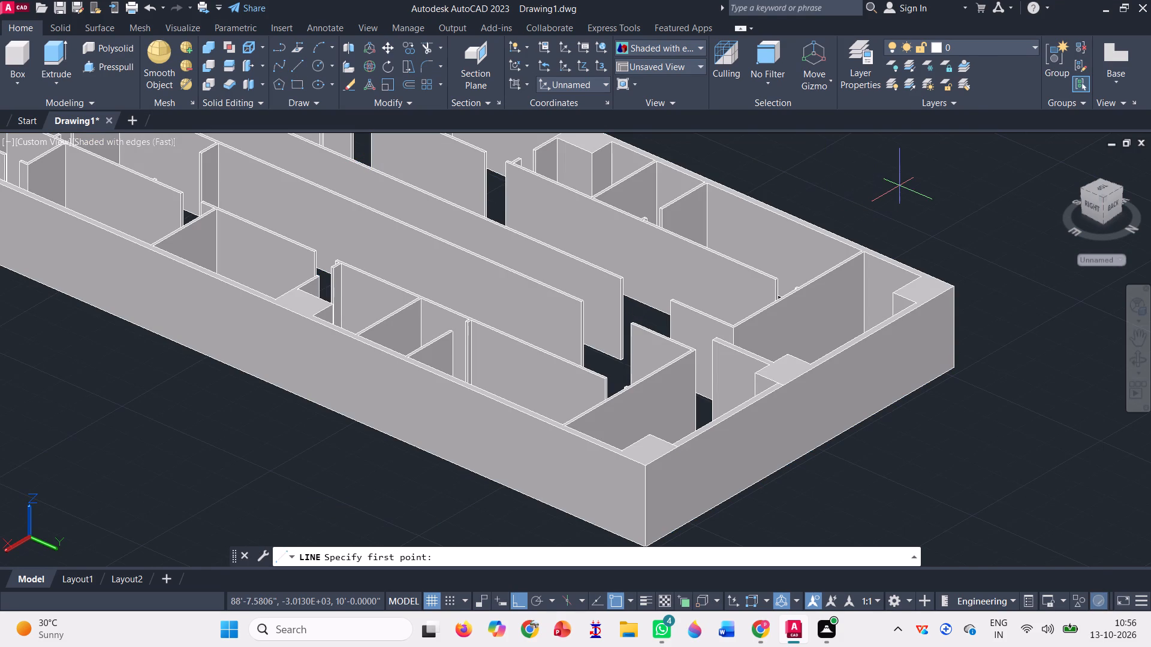
scroll(899, 185, "up", 2)
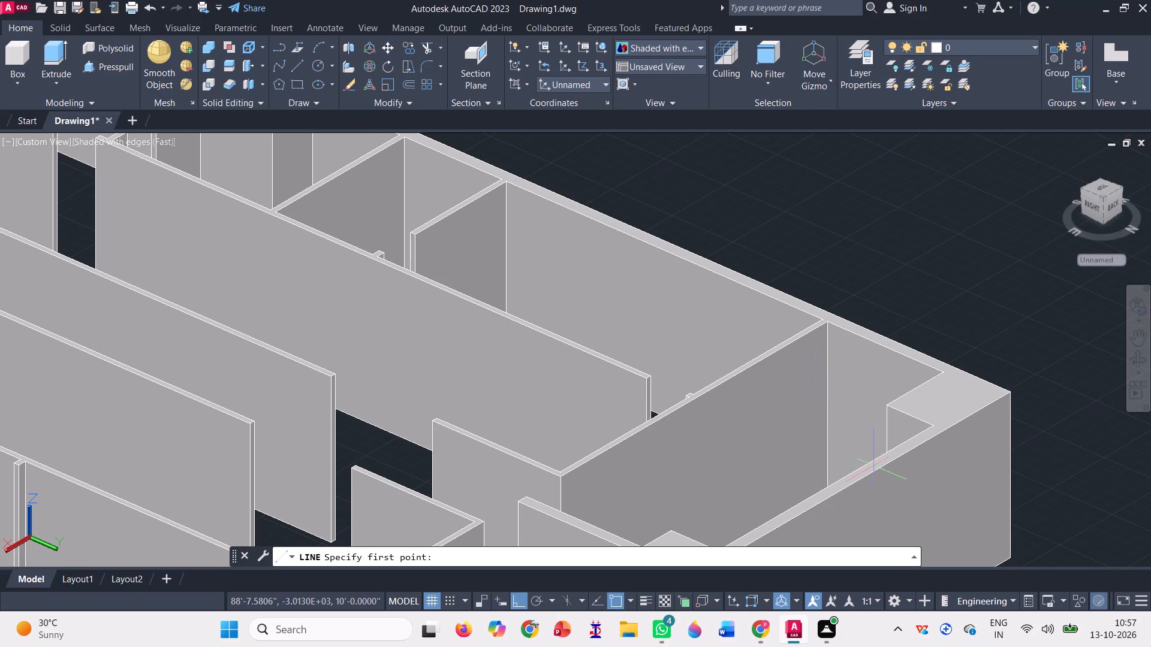
scroll(906, 439, "up", 3)
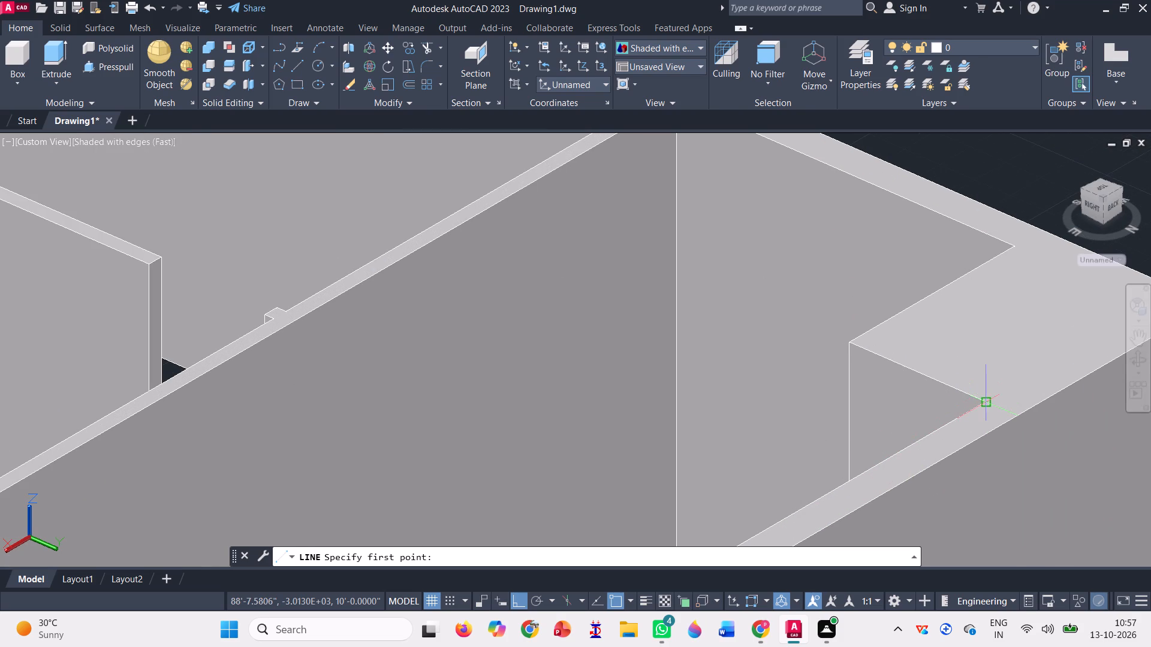
left_click(983, 402)
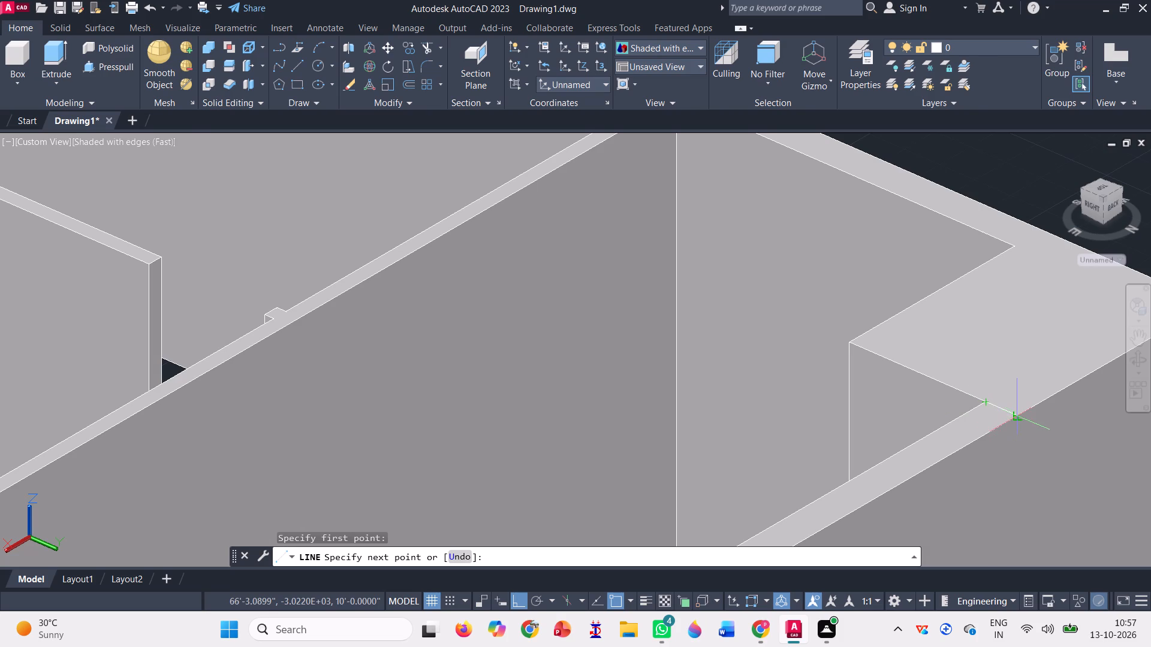
left_click(1021, 413)
scroll(933, 341, "down", 4)
key("Return")
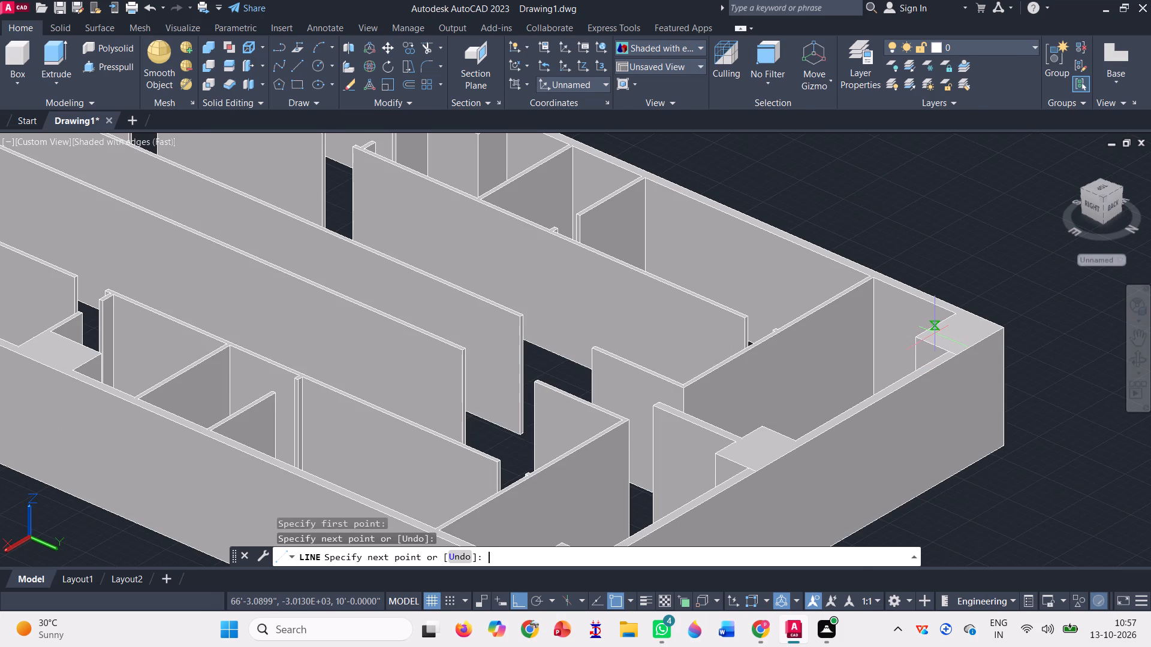
Draw a line across the rear wall top from the middle block's inner corner facing the far corner block to the outer edge.
key("l")
key("Return")
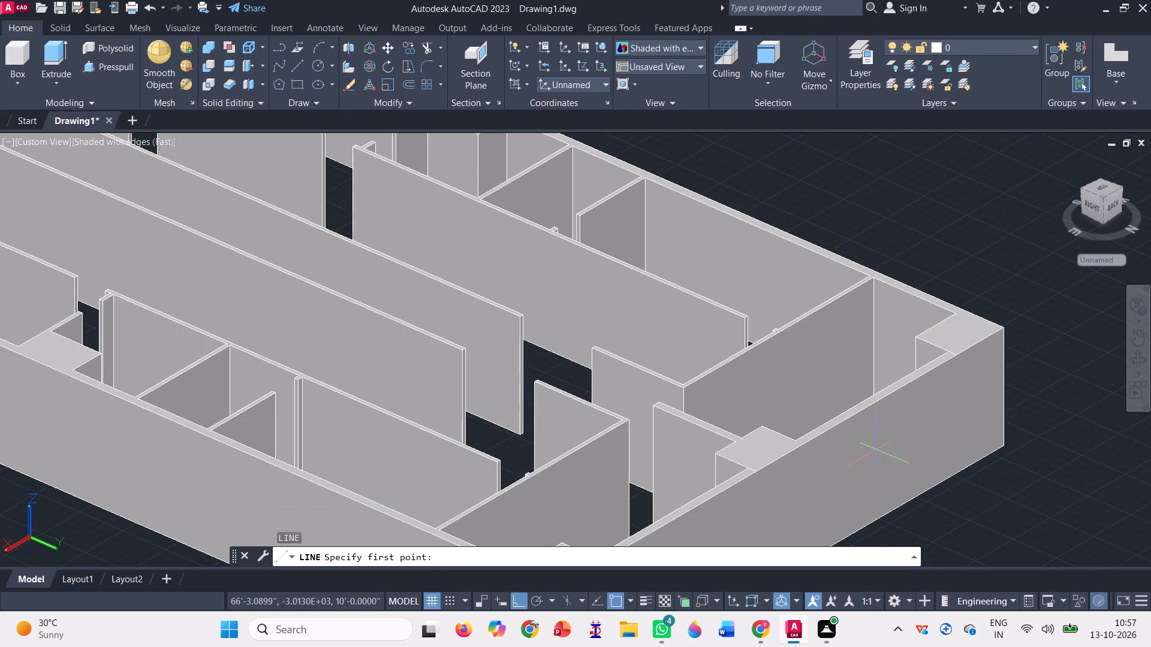
scroll(875, 449, "up", 3)
scroll(720, 471, "up", 3)
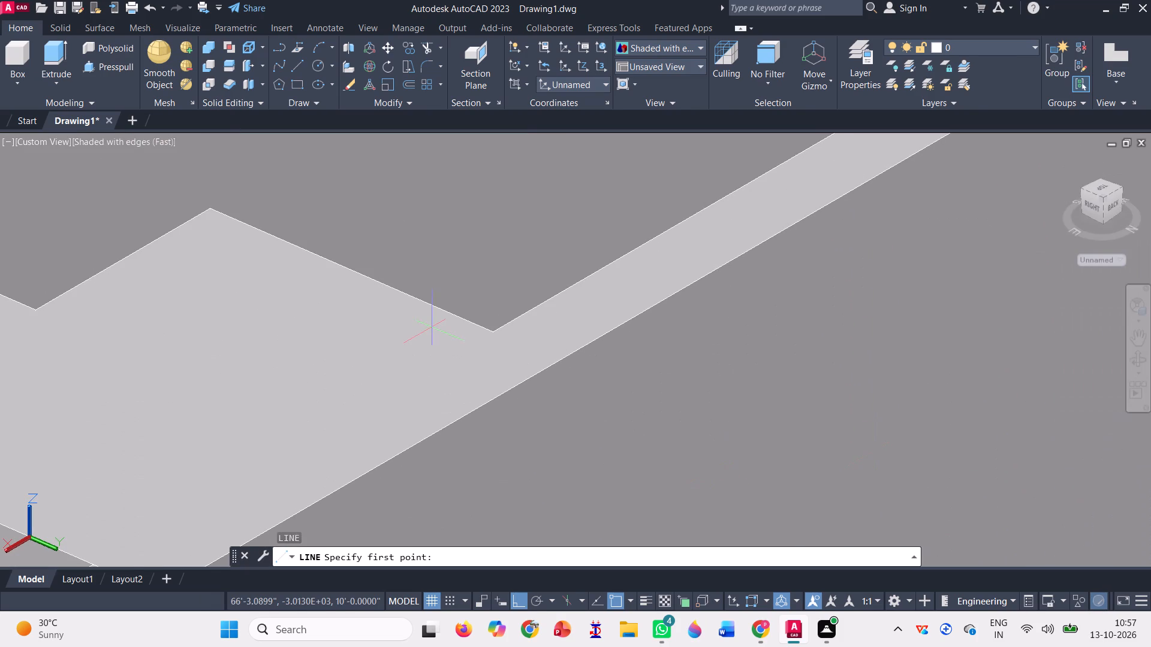
left_click(494, 329)
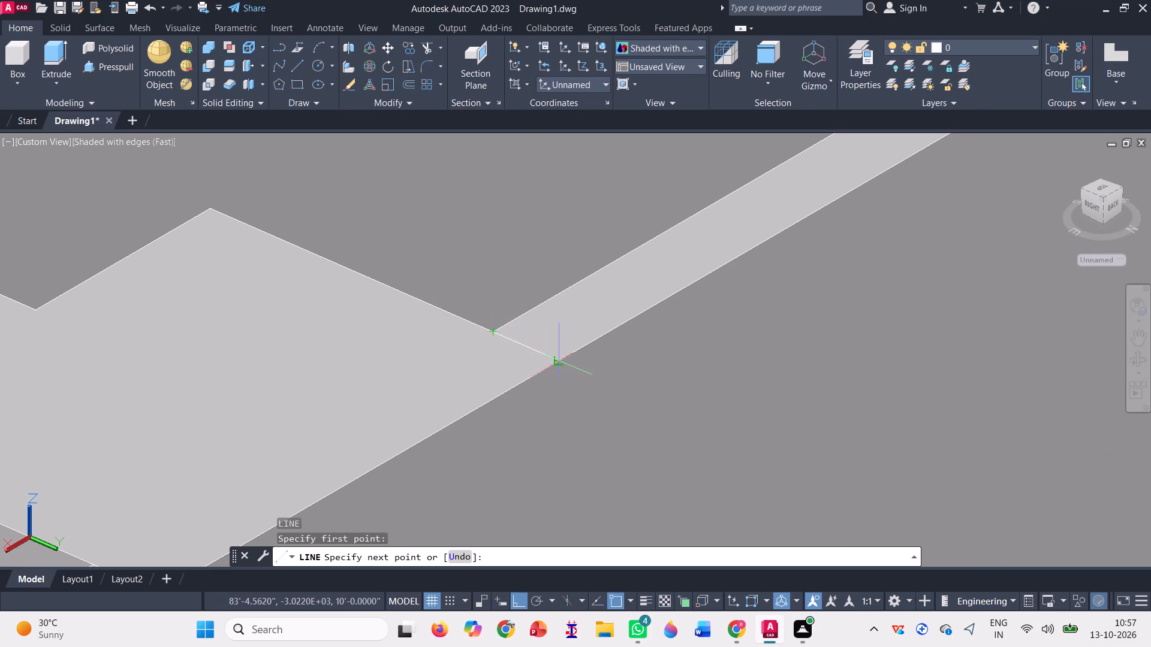
left_click(556, 358)
key("space")
Presspull the rear wall strip between the near corner block and the middle block down through the wall to cut an opening.
scroll(596, 325, "down", 3)
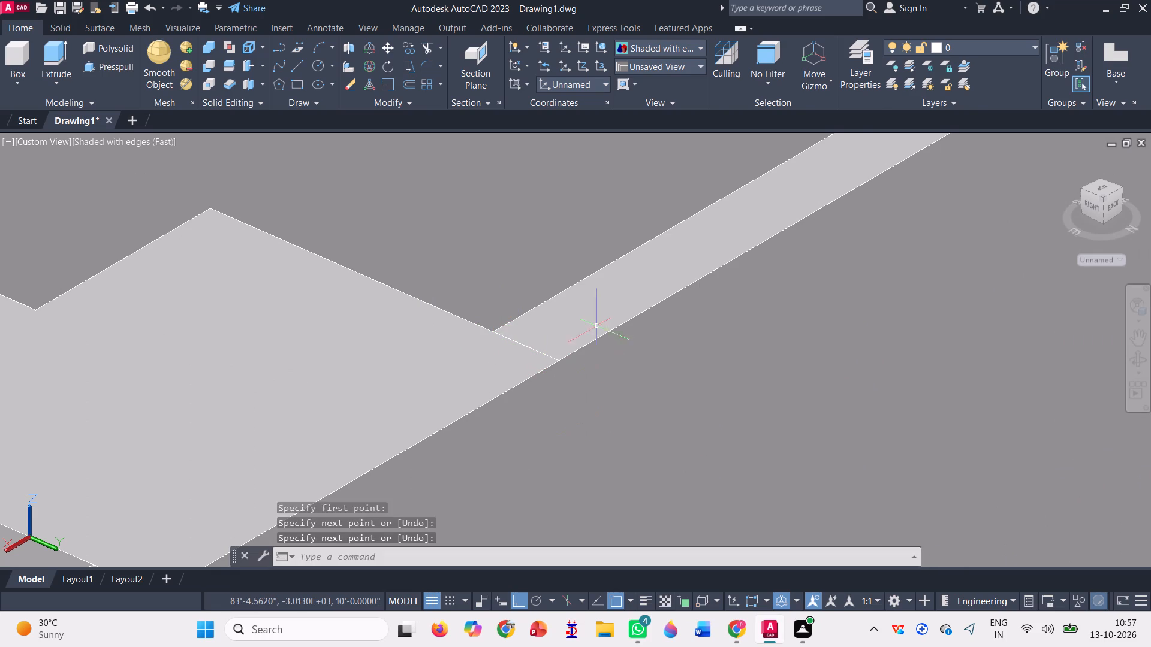
scroll(596, 325, "down", 5)
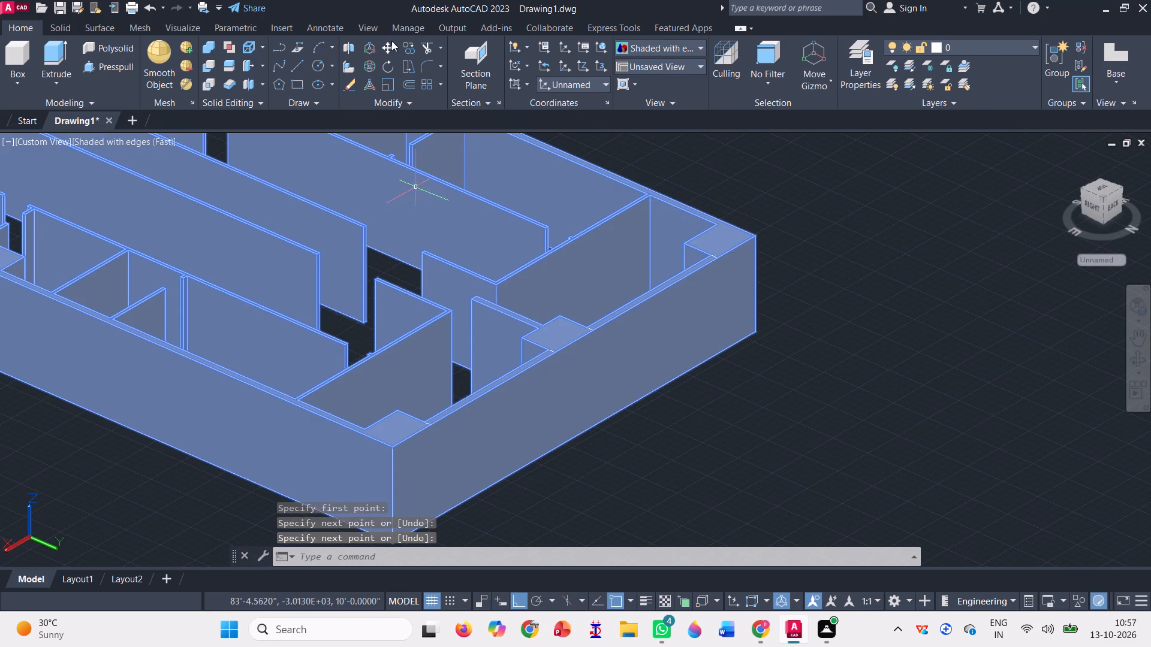
left_click(115, 62)
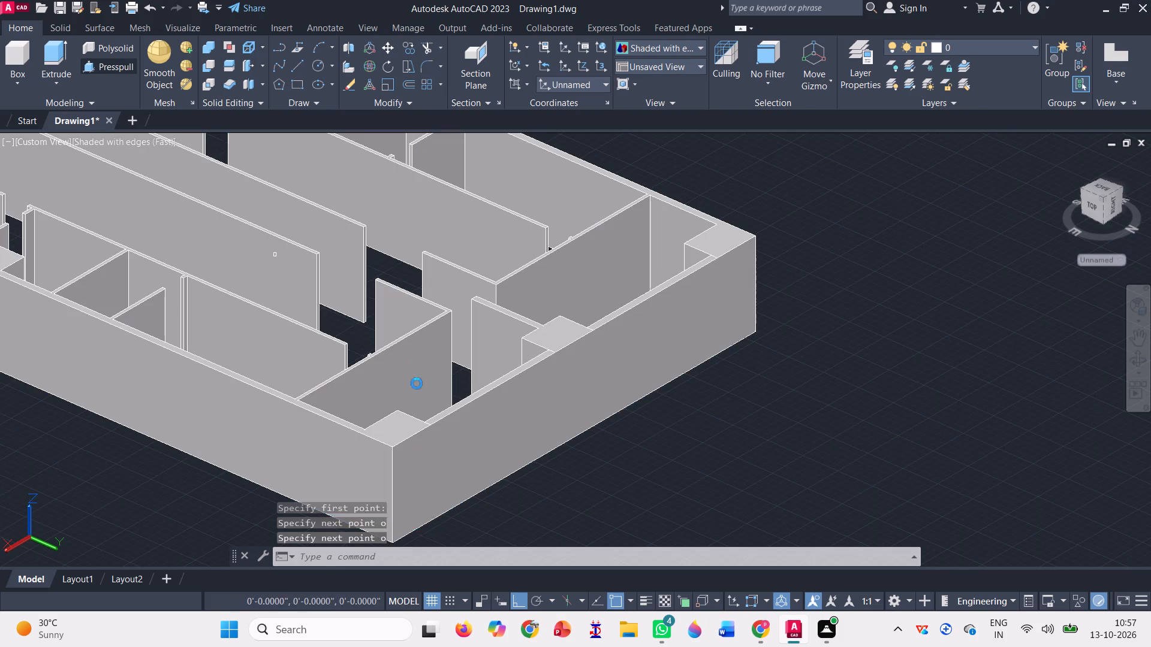
scroll(431, 412, "up", 1)
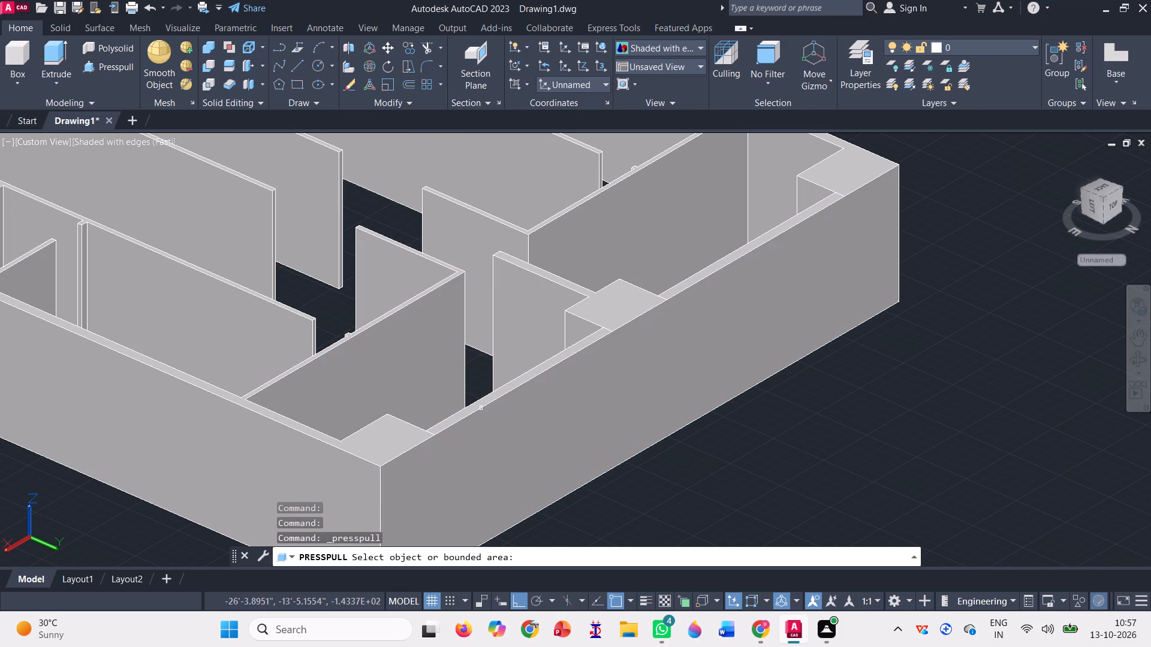
scroll(479, 403, "up", 3)
left_click(479, 403)
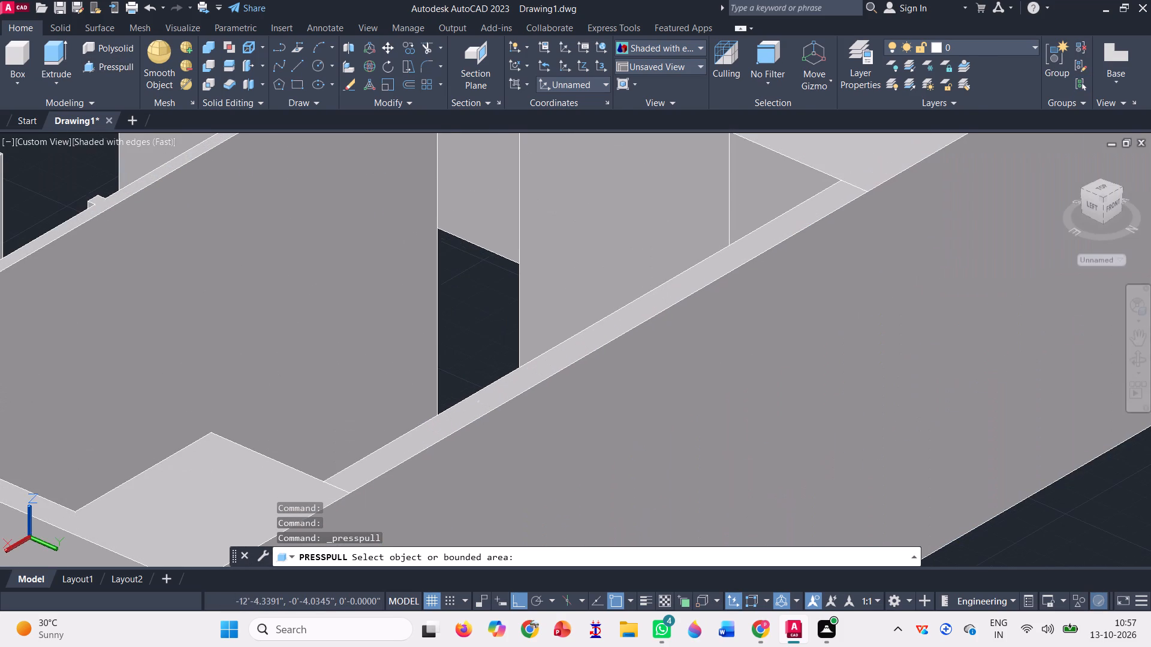
scroll(479, 403, "down", 2)
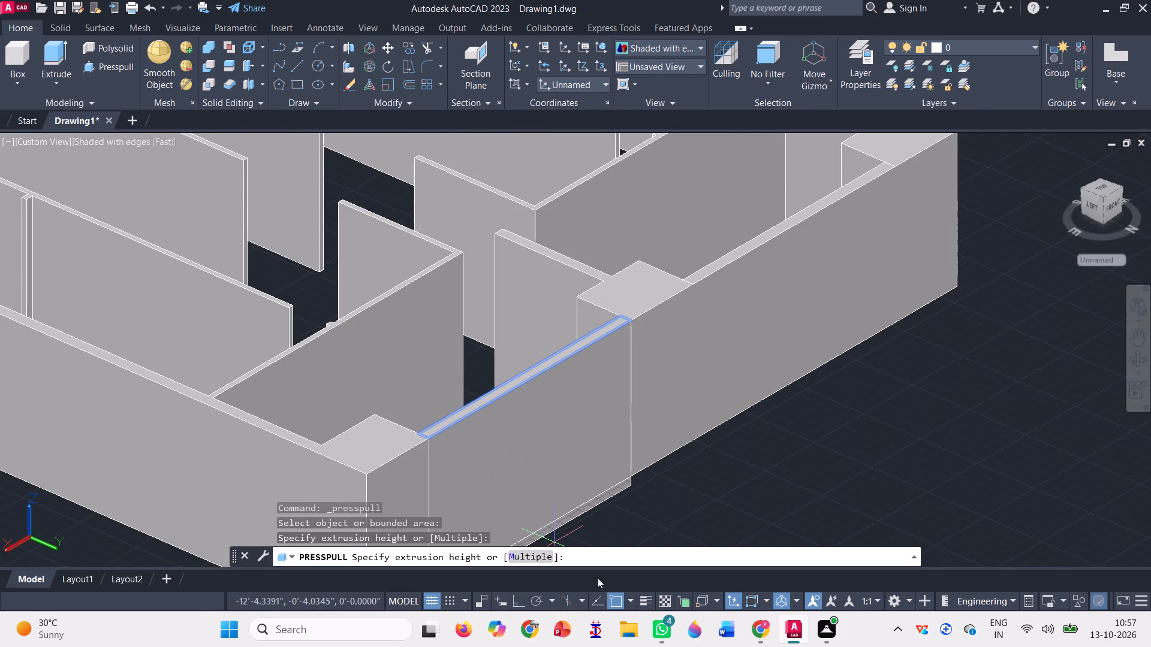
left_click(601, 534)
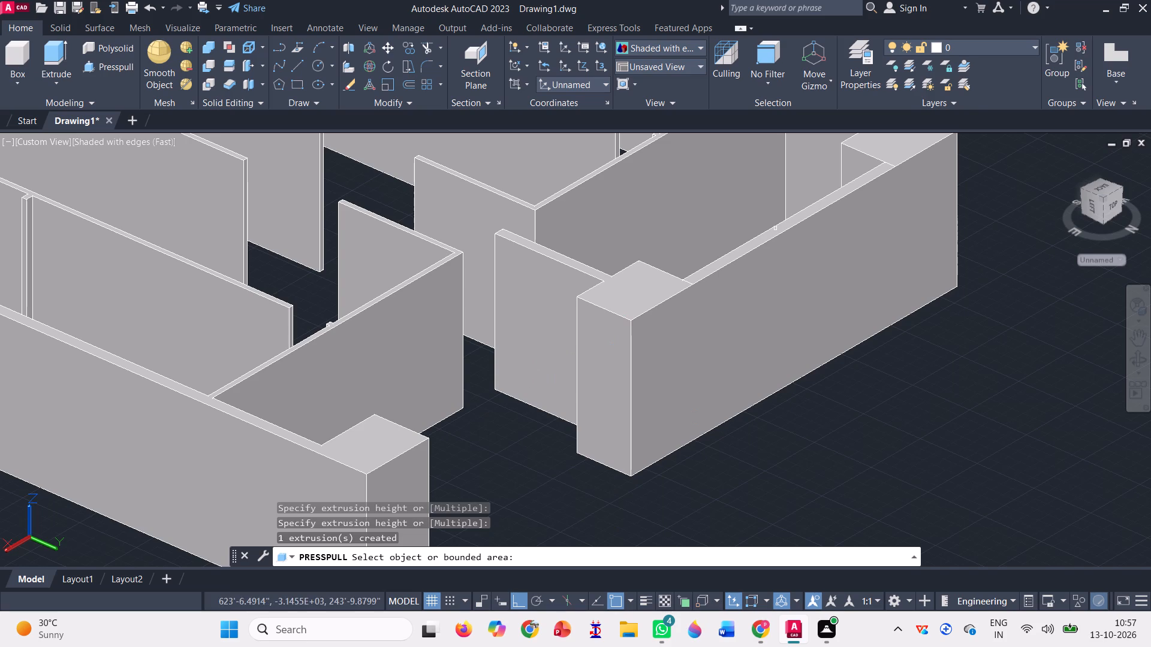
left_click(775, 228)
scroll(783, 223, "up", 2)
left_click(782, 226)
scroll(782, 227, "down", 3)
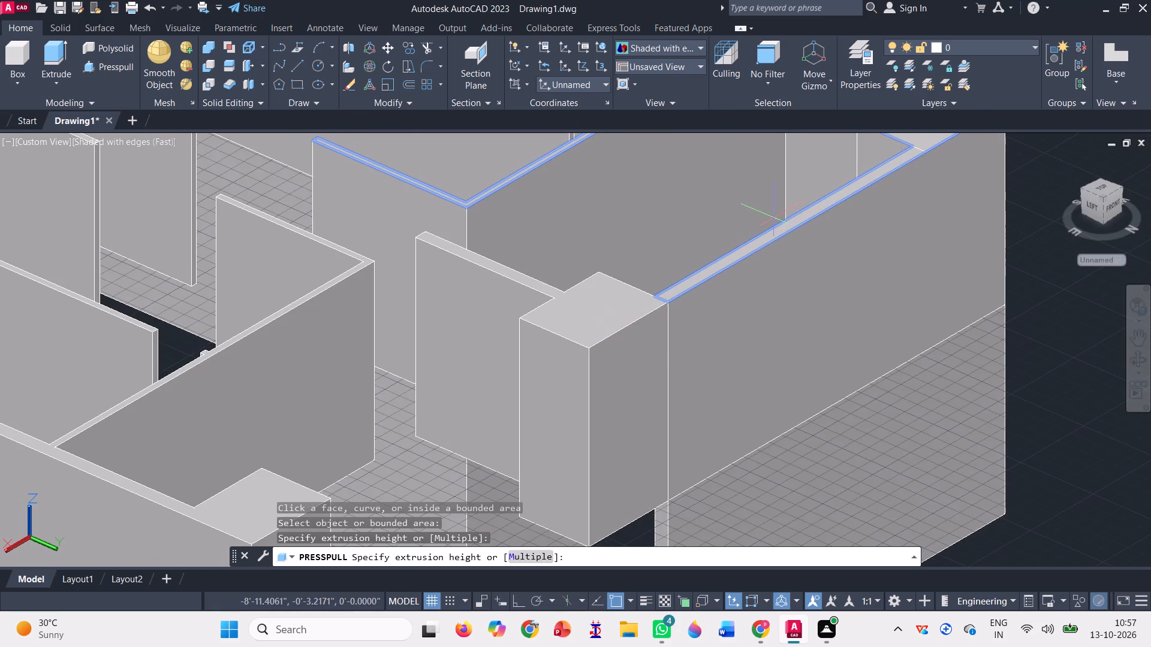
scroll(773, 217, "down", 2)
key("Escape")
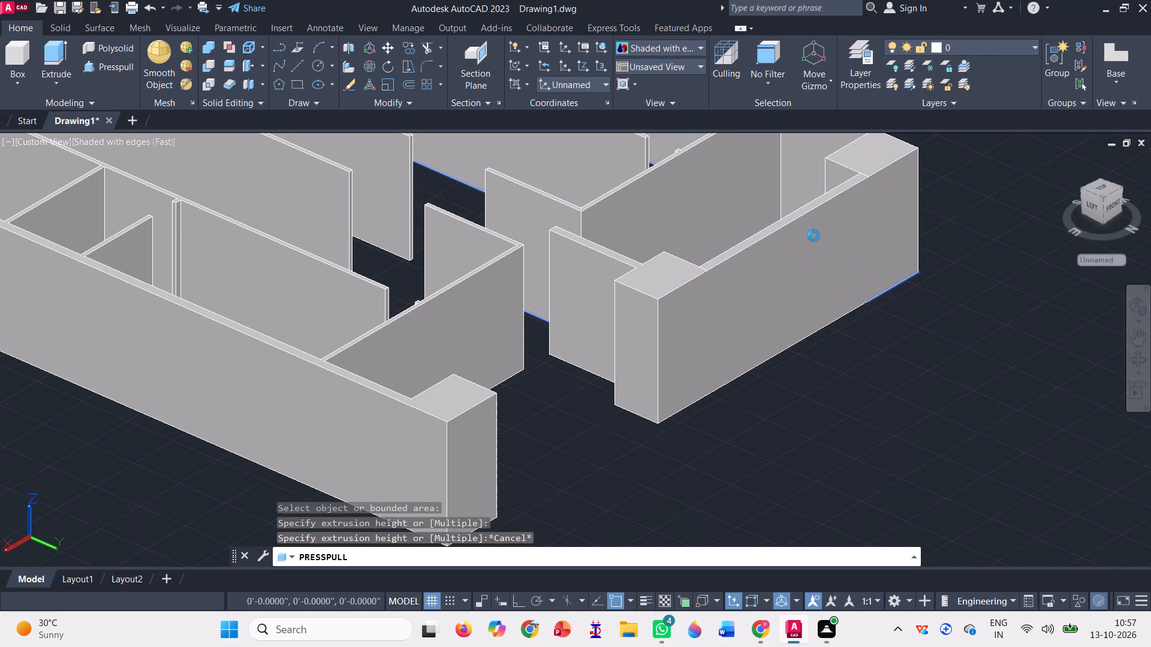
Presspull the rear wall strip between the middle block and the far corner block down through the wall to cut an opening.
scroll(804, 211, "up", 1)
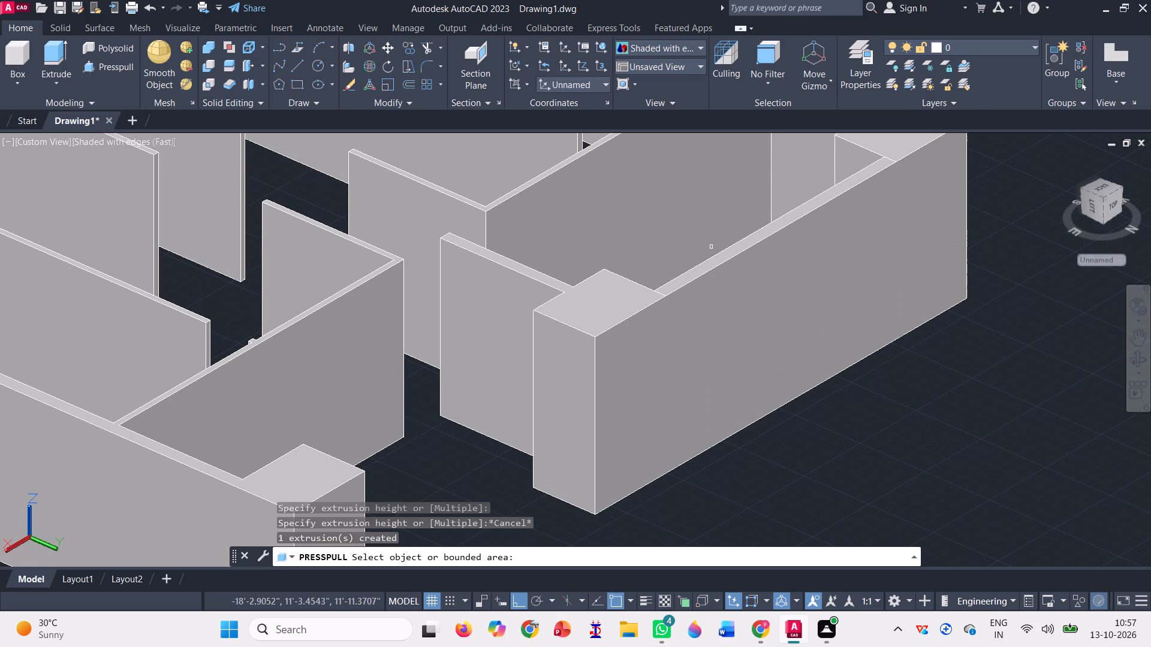
left_click(725, 254)
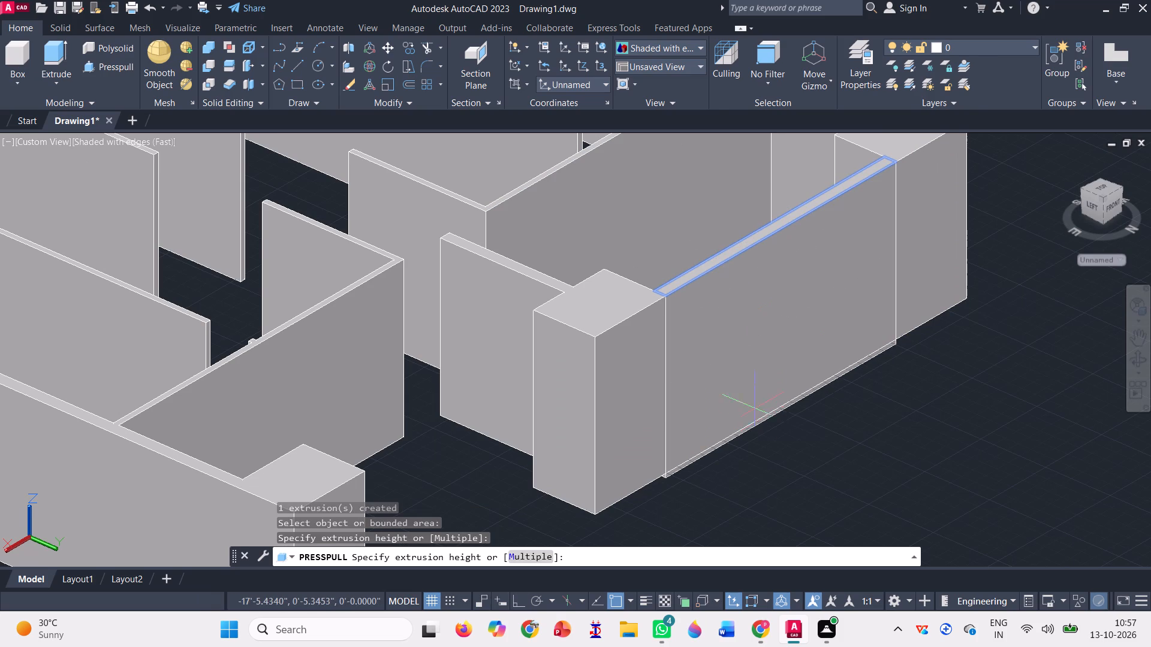
left_click(757, 446)
scroll(757, 446, "down", 4)
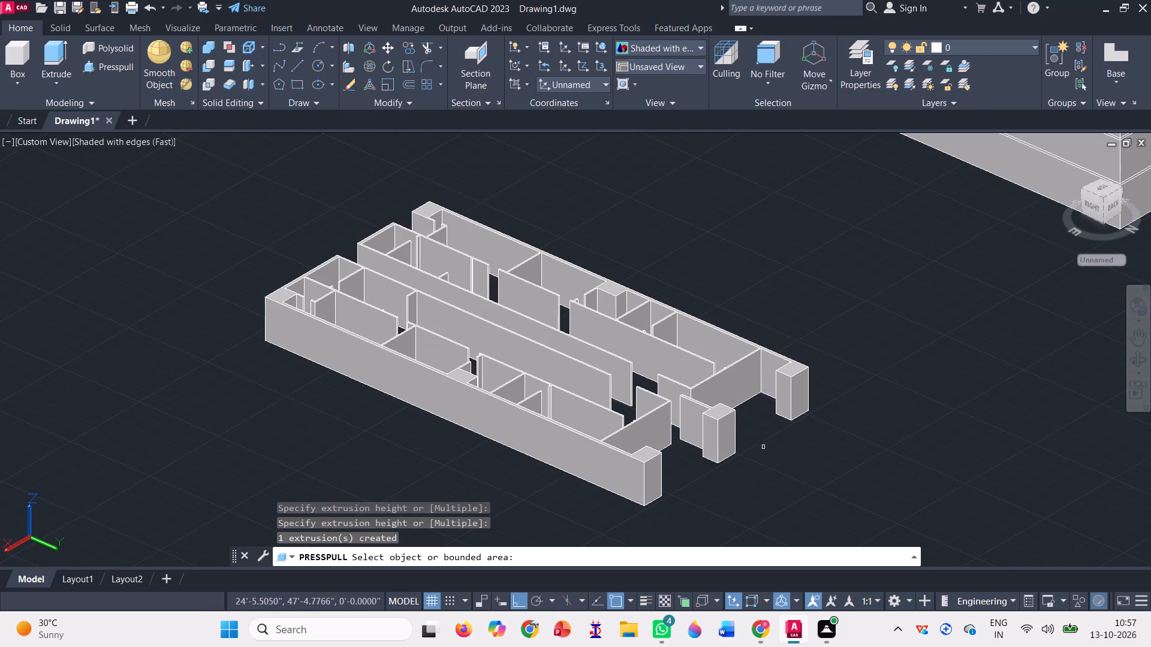
key("Escape")
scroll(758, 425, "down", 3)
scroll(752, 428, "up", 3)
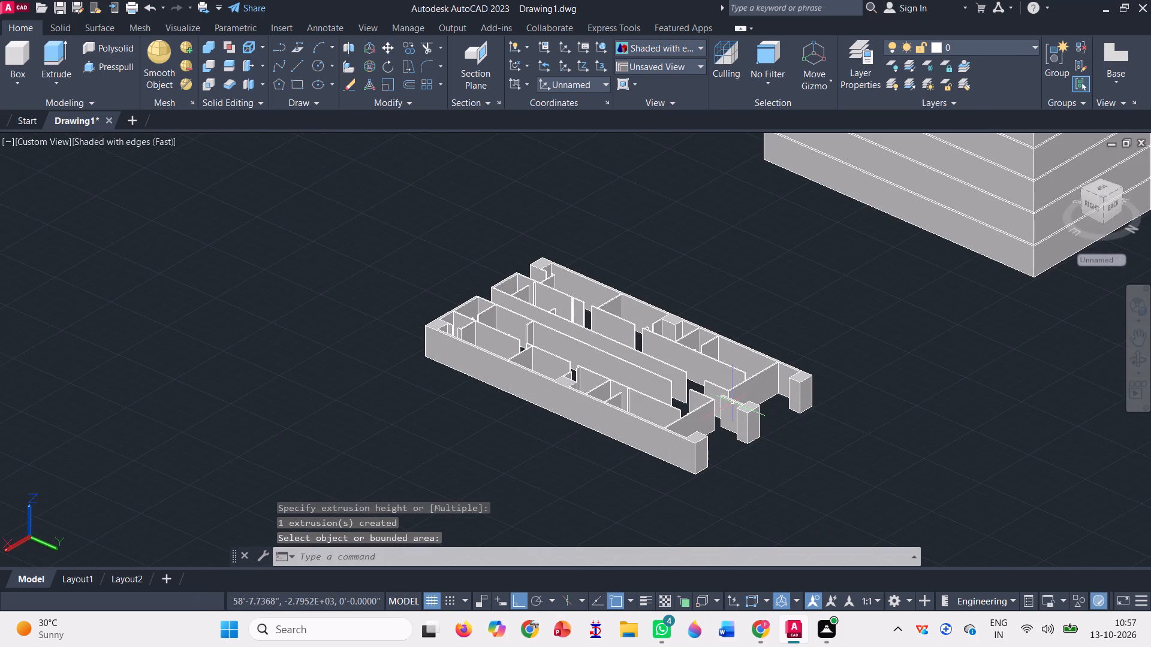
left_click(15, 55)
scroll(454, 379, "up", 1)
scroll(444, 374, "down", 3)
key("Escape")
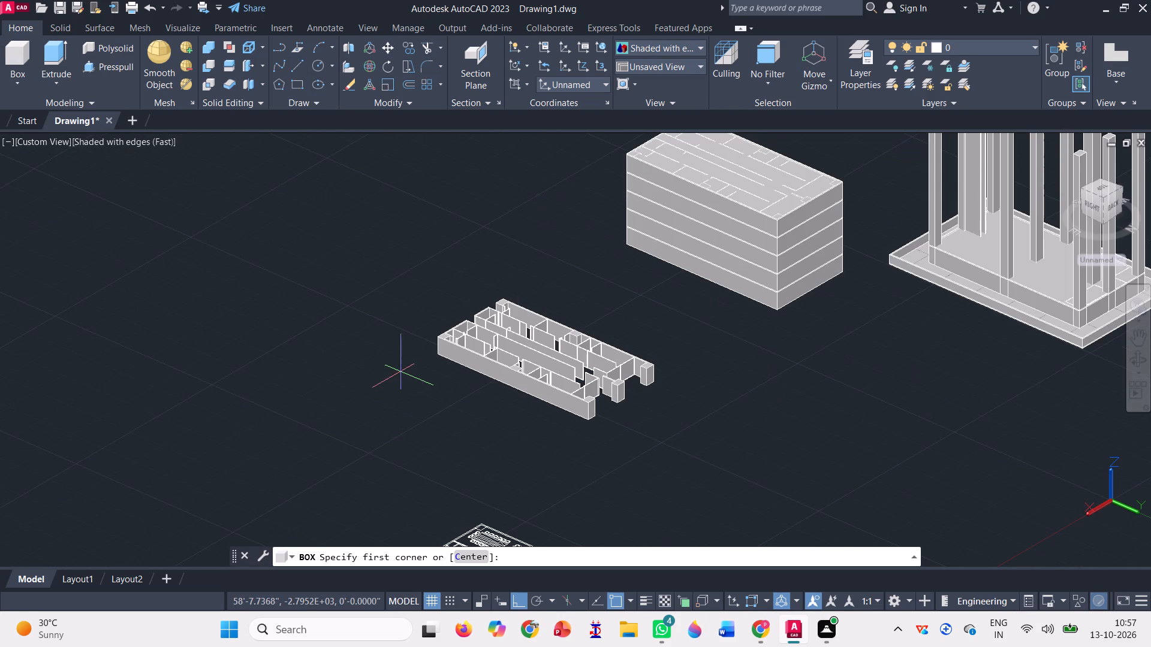
Delete the five old wall storeys from the stacked block, keeping the floor slabs.
scroll(787, 157, "up", 3)
scroll(709, 267, "down", 2)
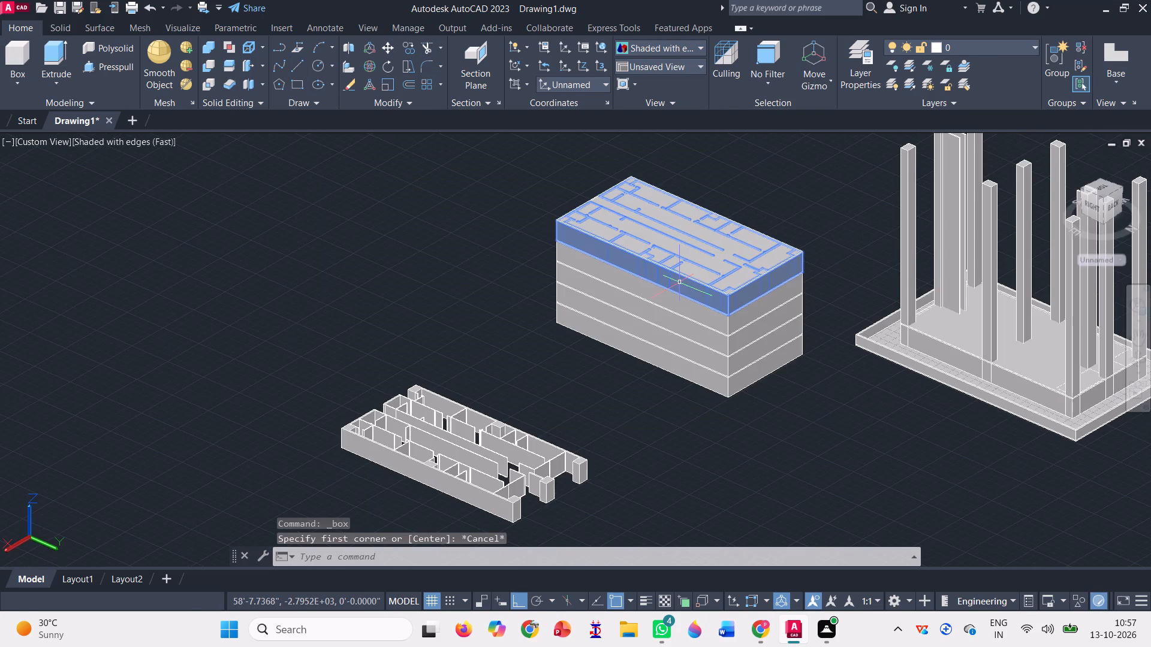
scroll(730, 315, "up", 2)
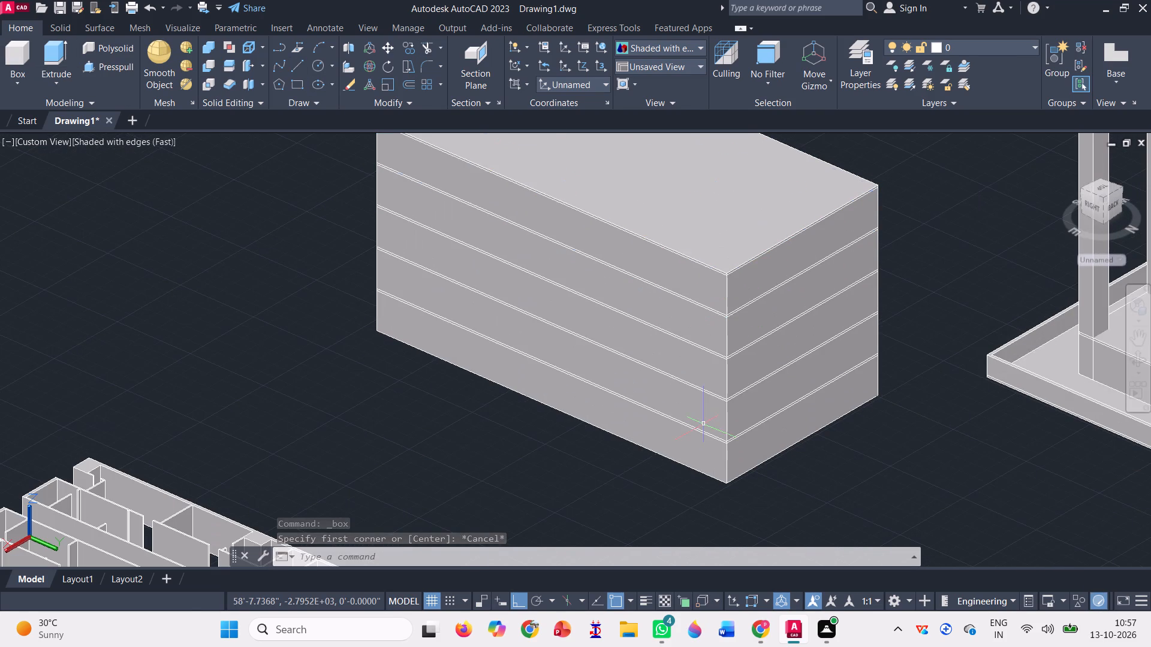
scroll(703, 423, "down", 2)
left_click(730, 395)
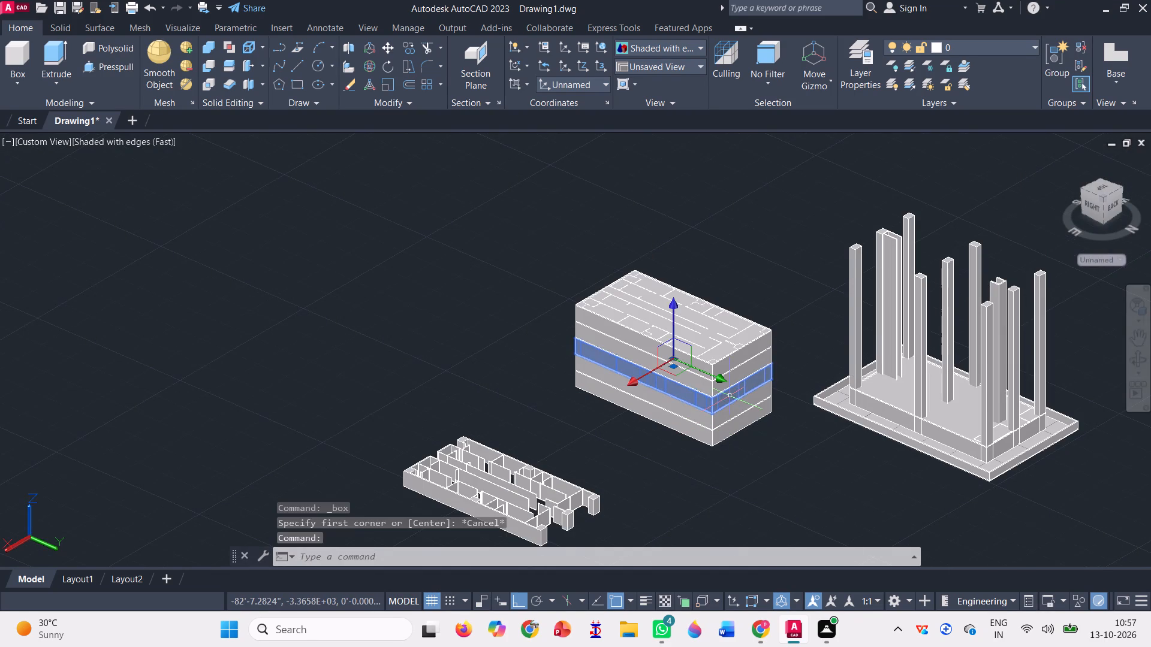
scroll(718, 370, "up", 3)
left_click(719, 367)
left_click(742, 400)
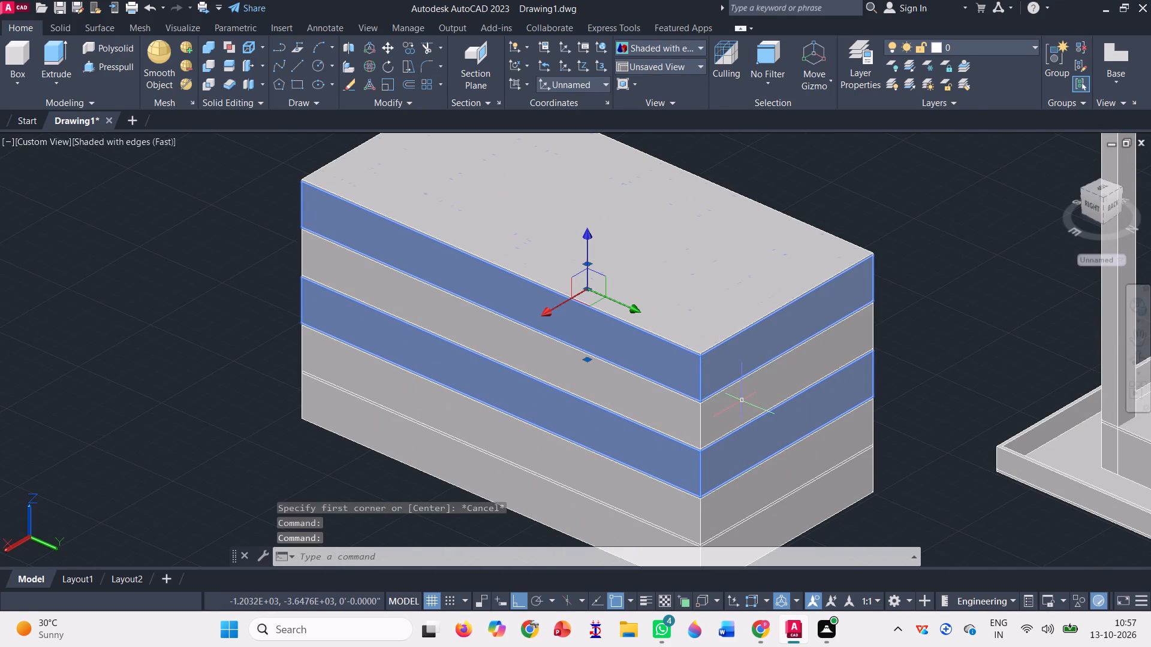
scroll(737, 380, "down", 1)
scroll(750, 446, "up", 2)
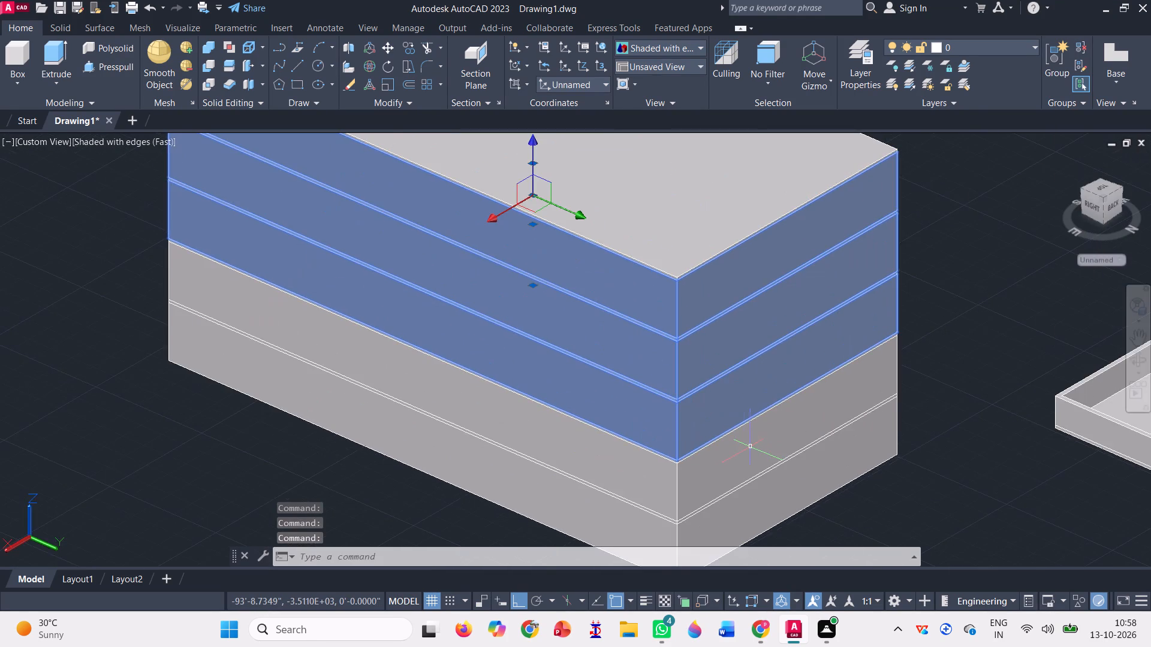
scroll(744, 448, "up", 2)
left_click(740, 448)
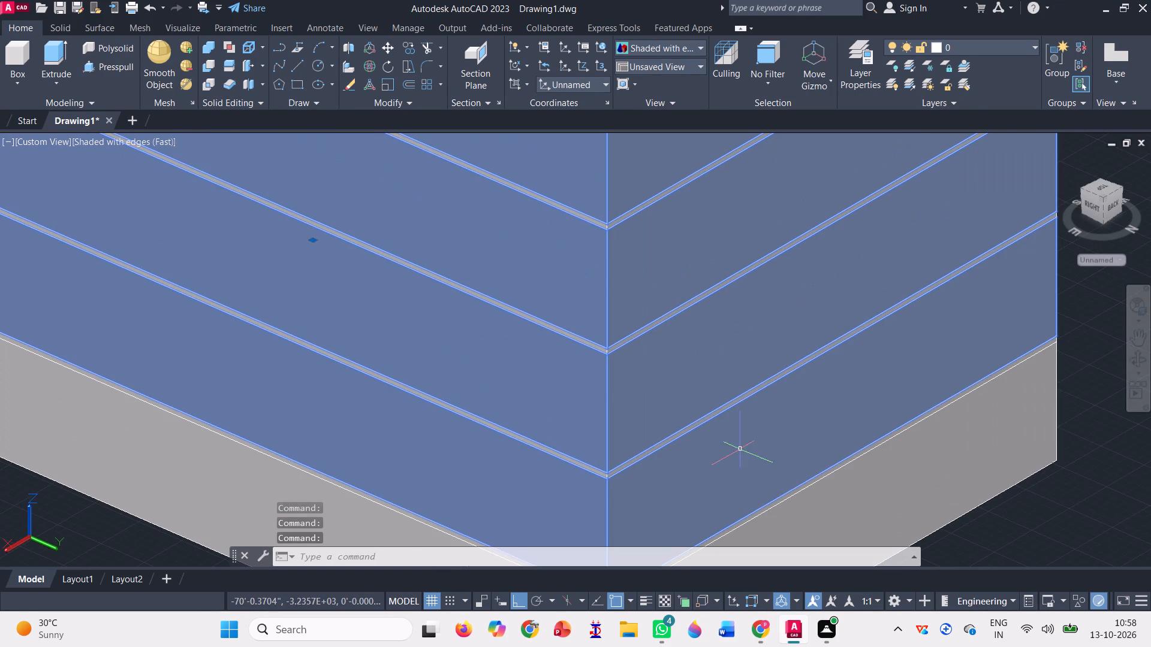
scroll(601, 345, "down", 2)
left_click(685, 425)
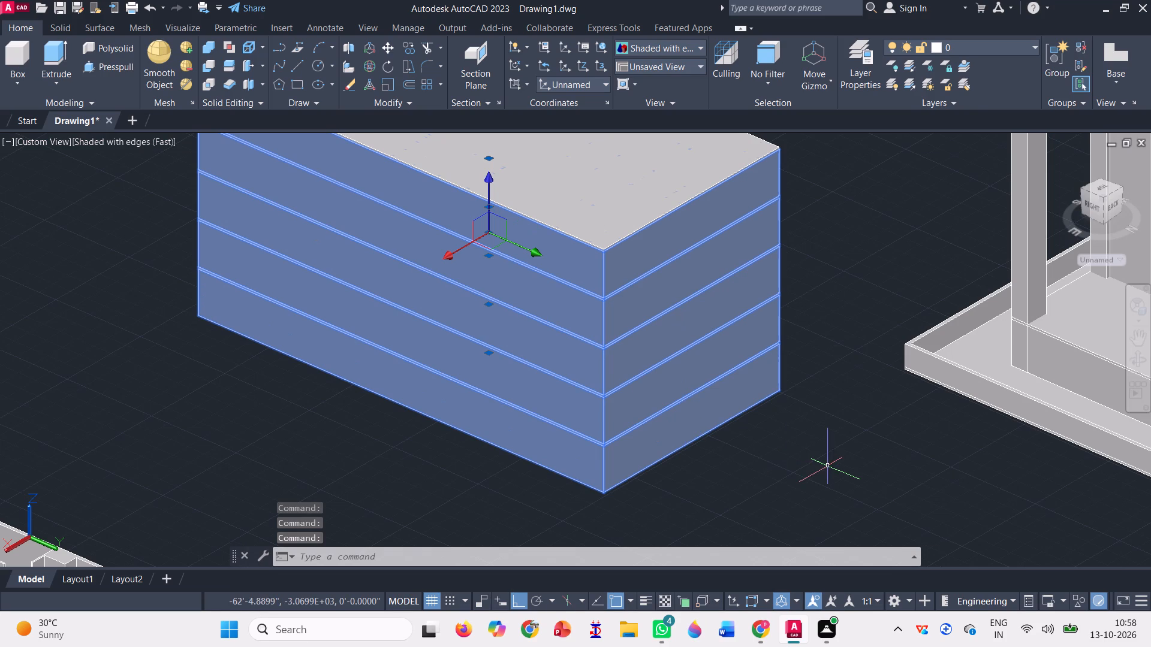
key("Delete")
Copy the spare floor walls with the cut openings from their bottom near outer corner onto the matching corner of the topmost slab.
scroll(778, 414, "down", 1)
scroll(543, 220, "down", 3)
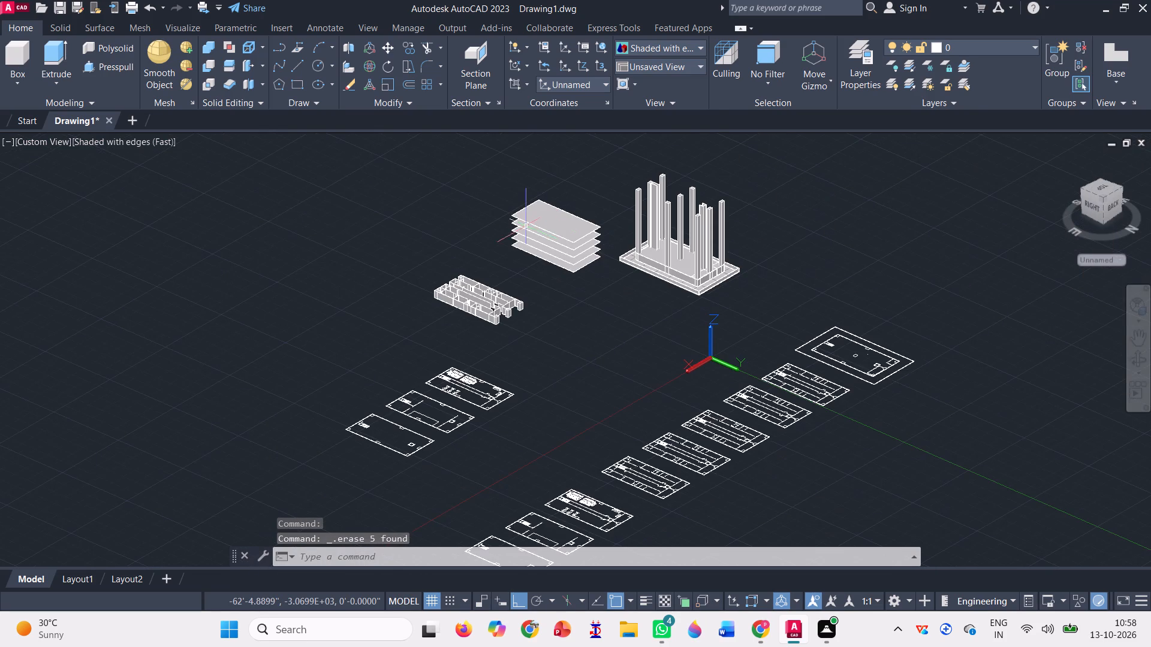
left_click(409, 40)
scroll(499, 286, "up", 3)
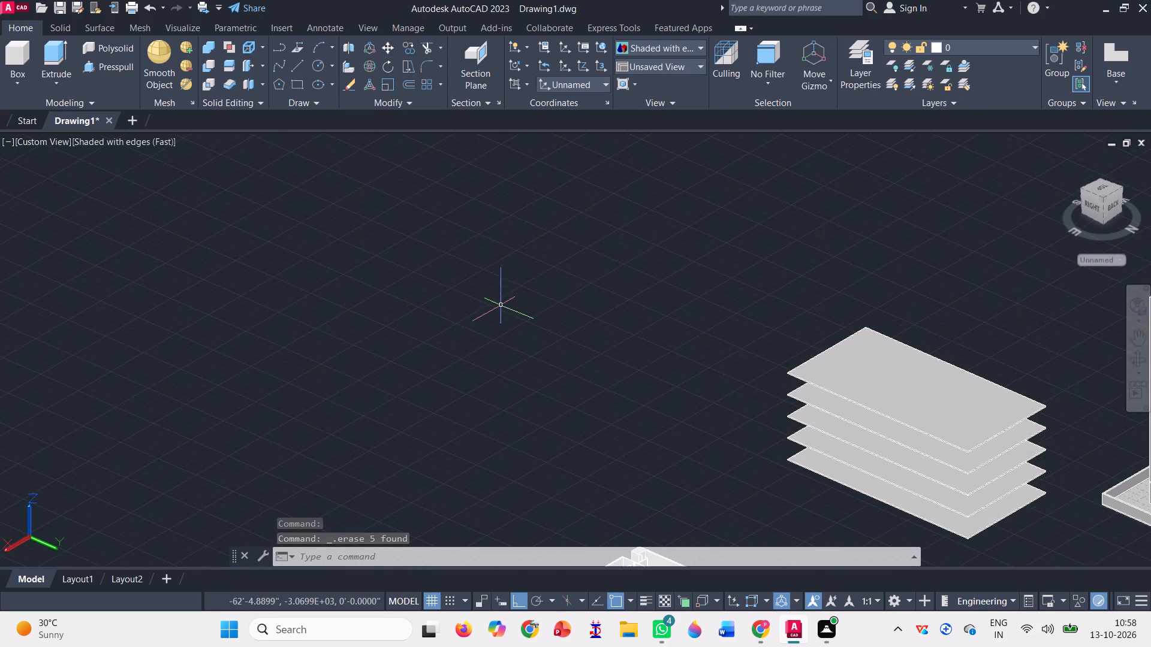
scroll(501, 287, "down", 3)
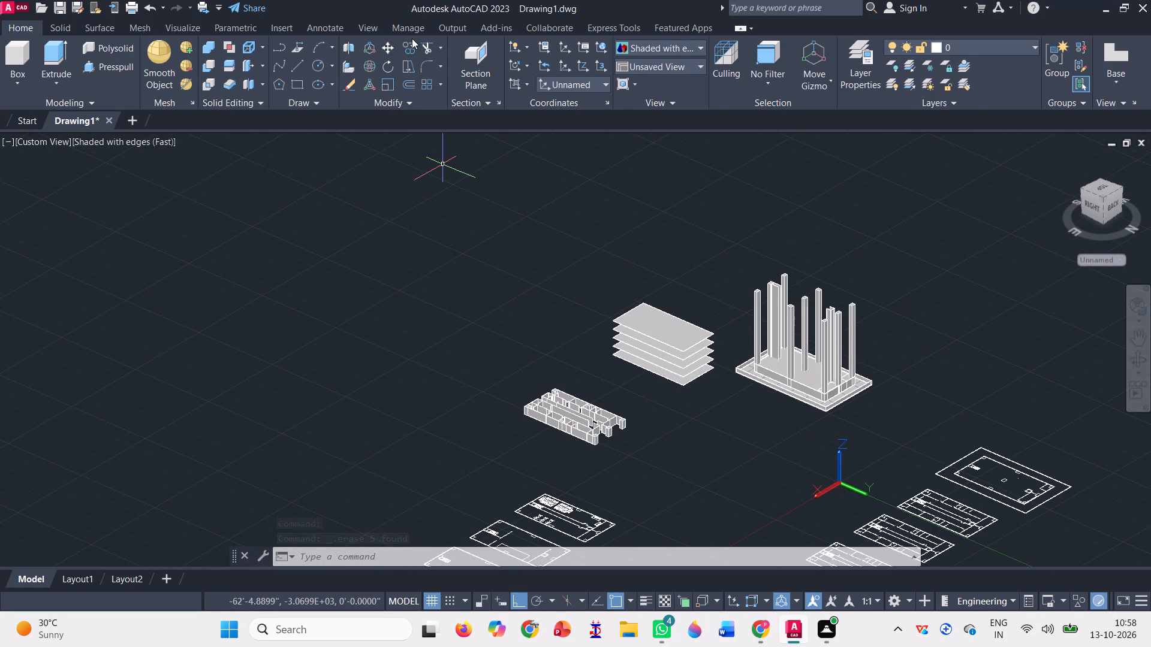
left_click(408, 46)
scroll(592, 417, "up", 3)
left_click(578, 460)
key("space")
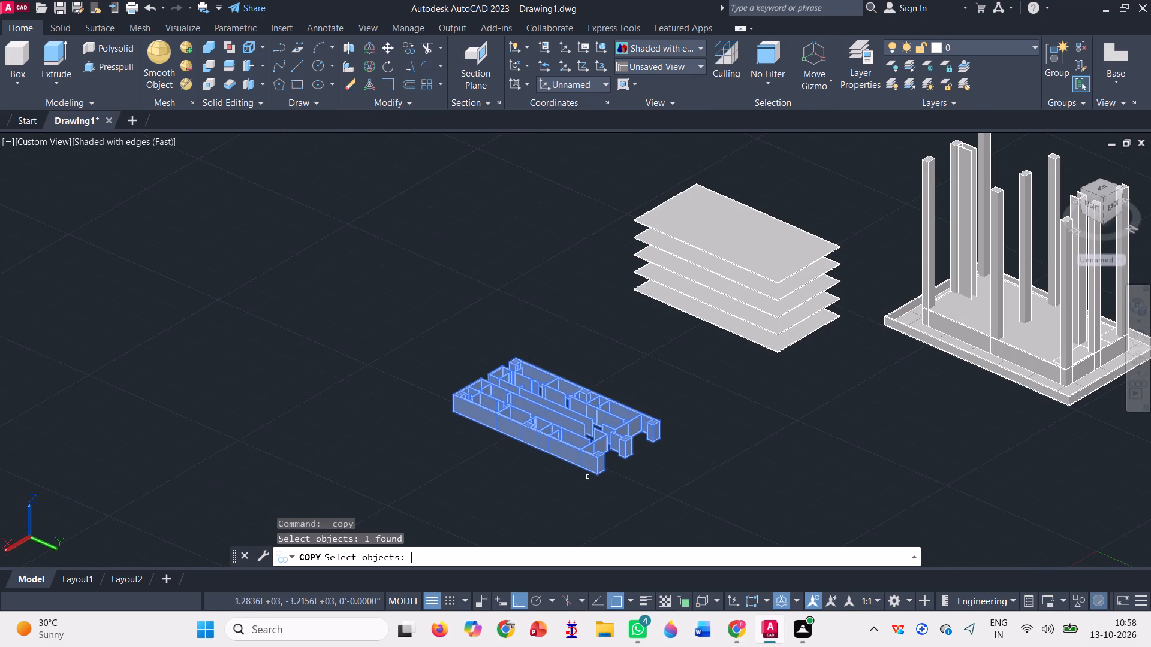
scroll(590, 476, "up", 12)
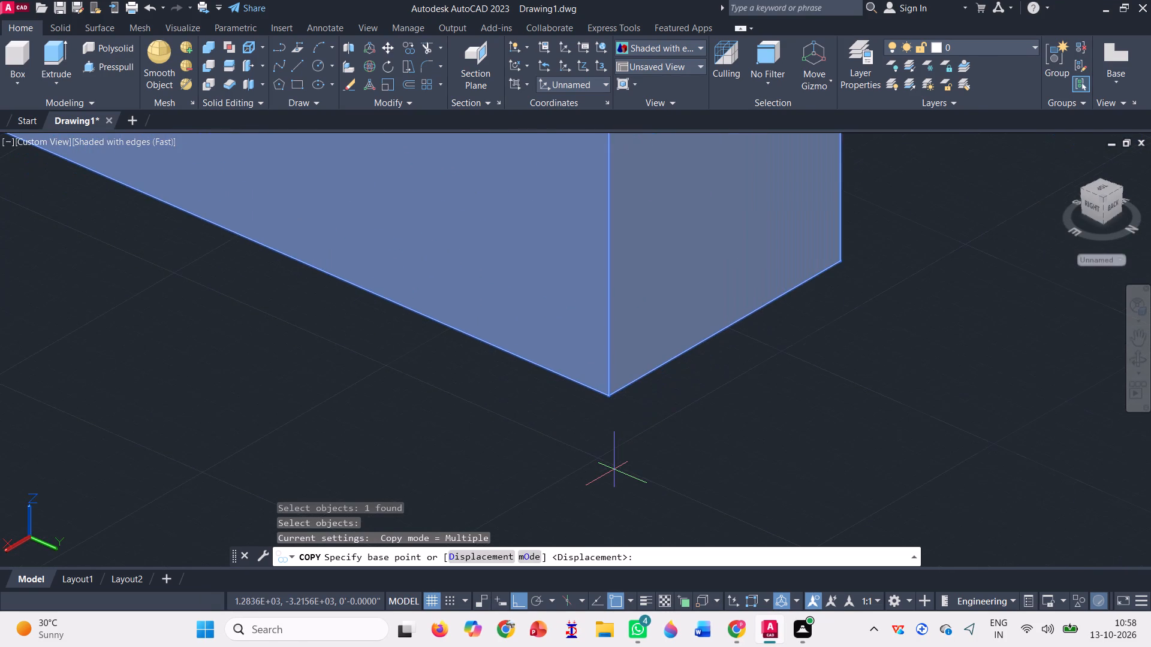
left_click(611, 397)
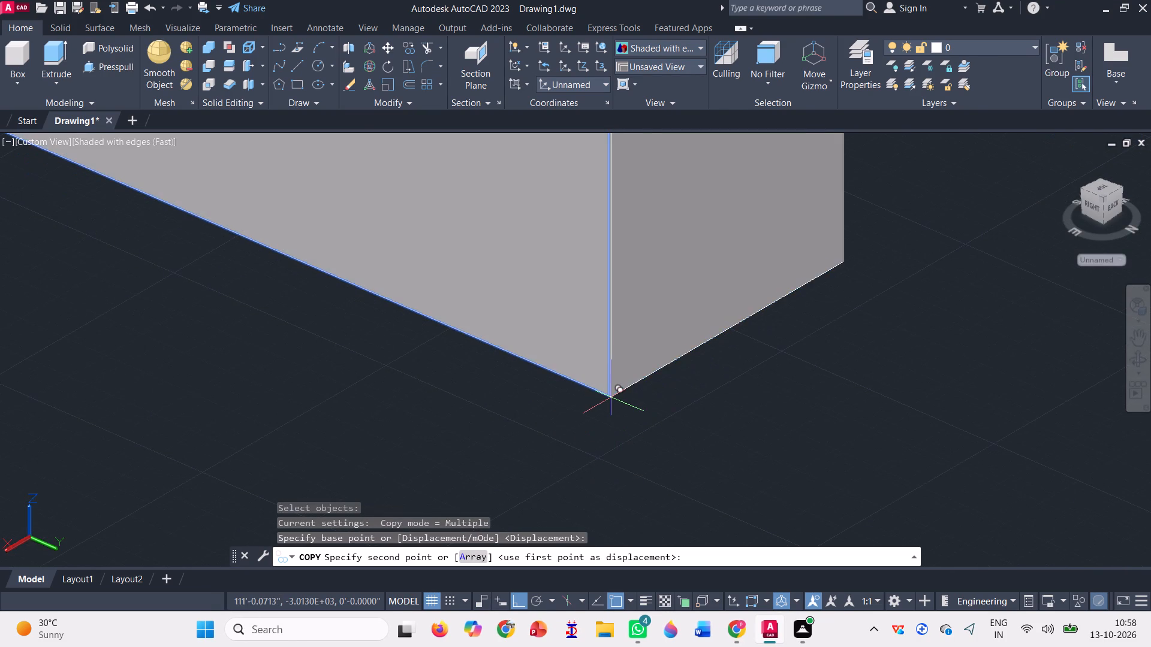
scroll(561, 458, "down", 9)
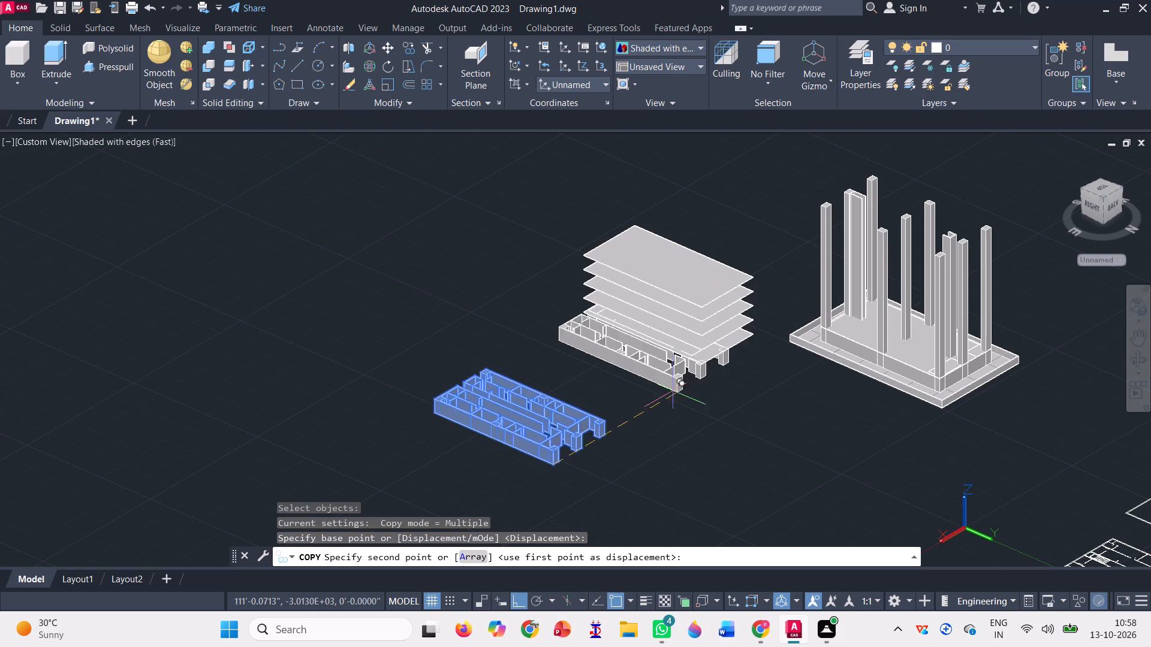
scroll(718, 270, "up", 3)
scroll(639, 382, "up", 2)
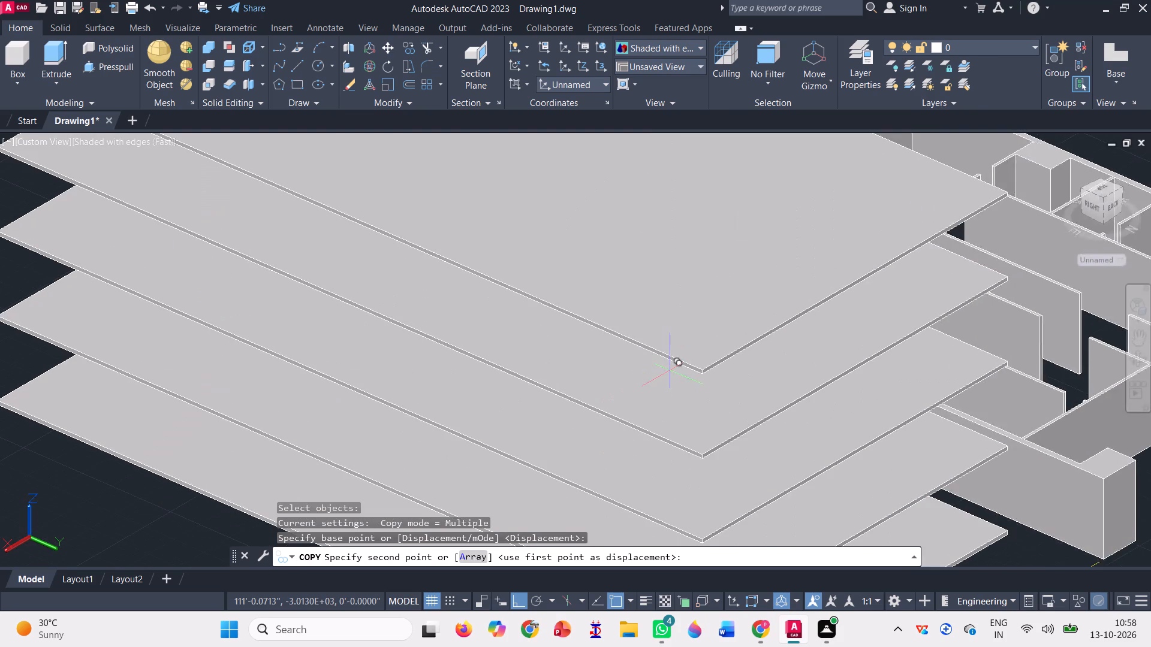
scroll(696, 362, "up", 5)
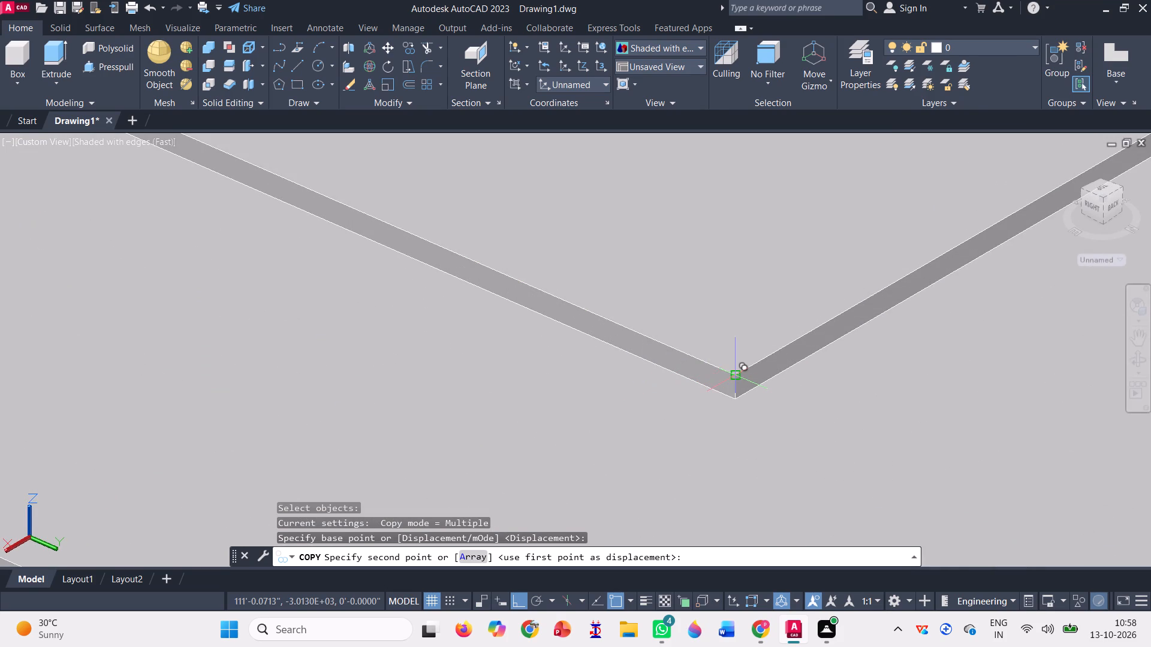
left_click(736, 372)
Place two more copies of the spare floor walls on the matching corners of the second and third slabs from the top.
scroll(704, 247, "down", 5)
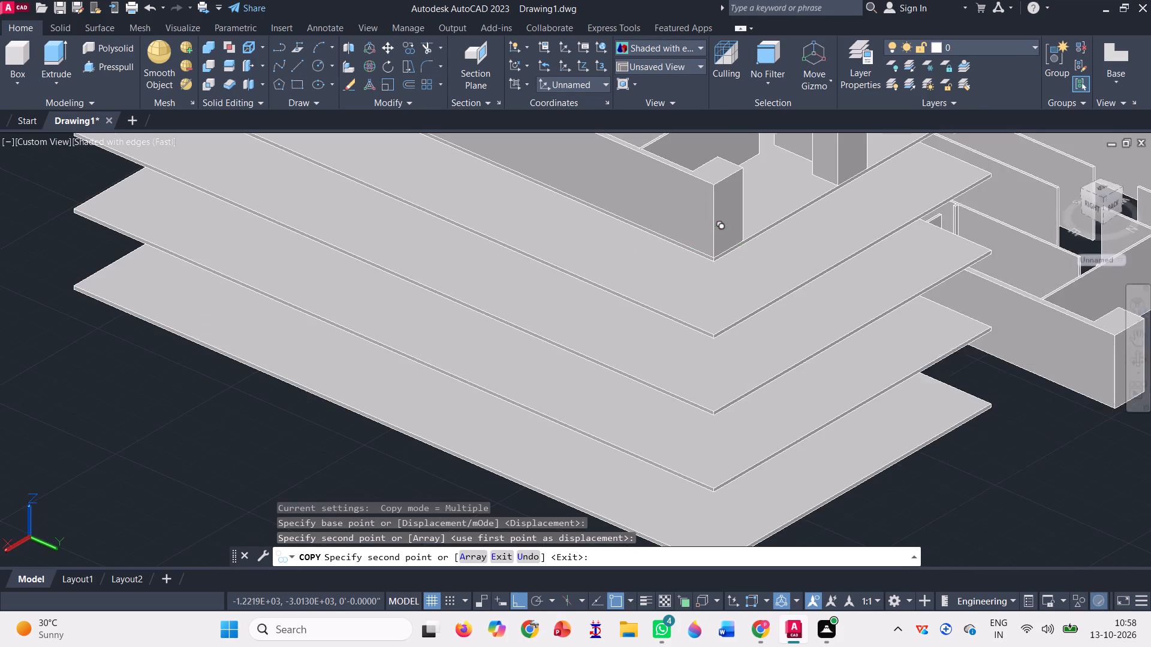
scroll(714, 347, "up", 7)
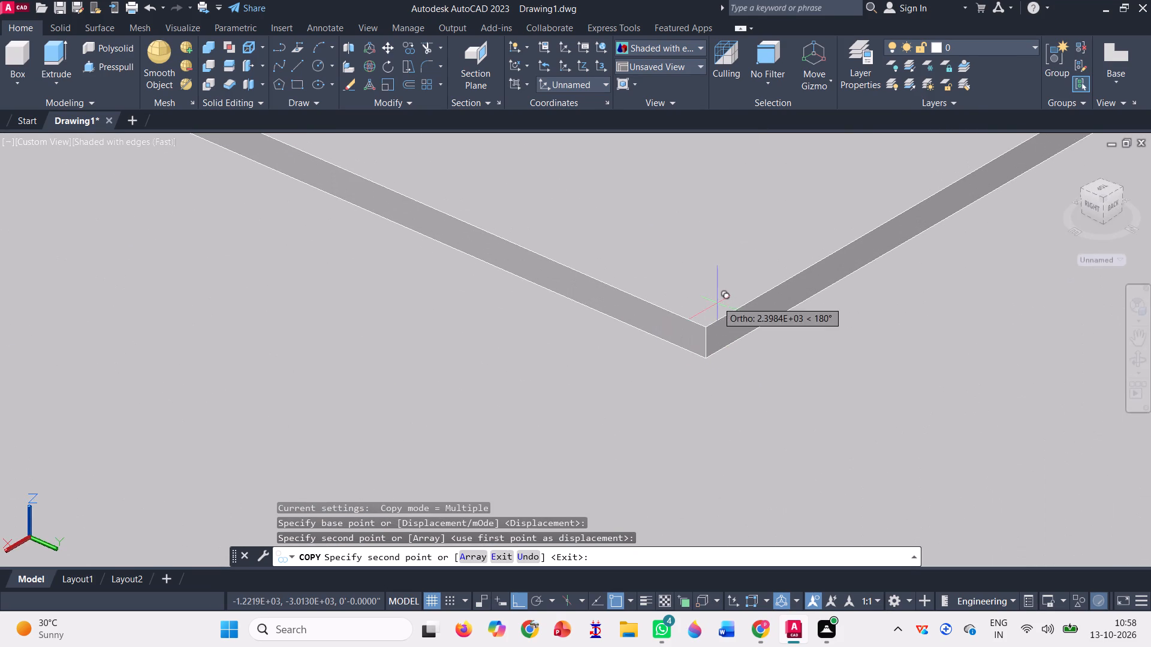
left_click(704, 329)
scroll(694, 204, "down", 3)
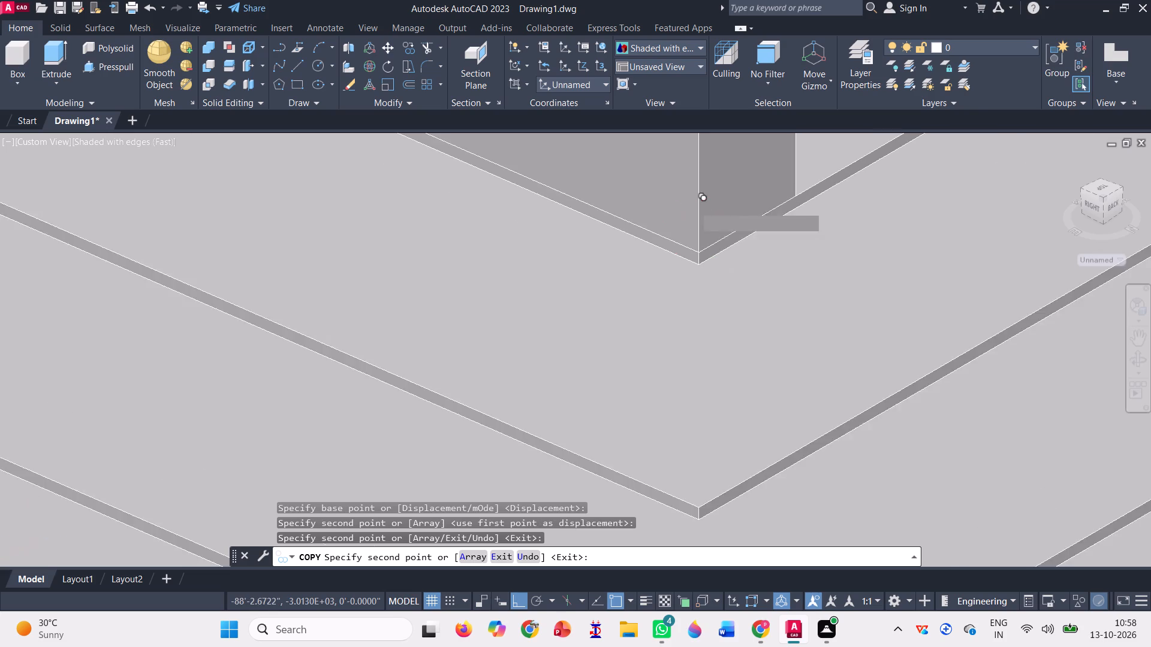
scroll(694, 204, "down", 3)
scroll(691, 269, "up", 7)
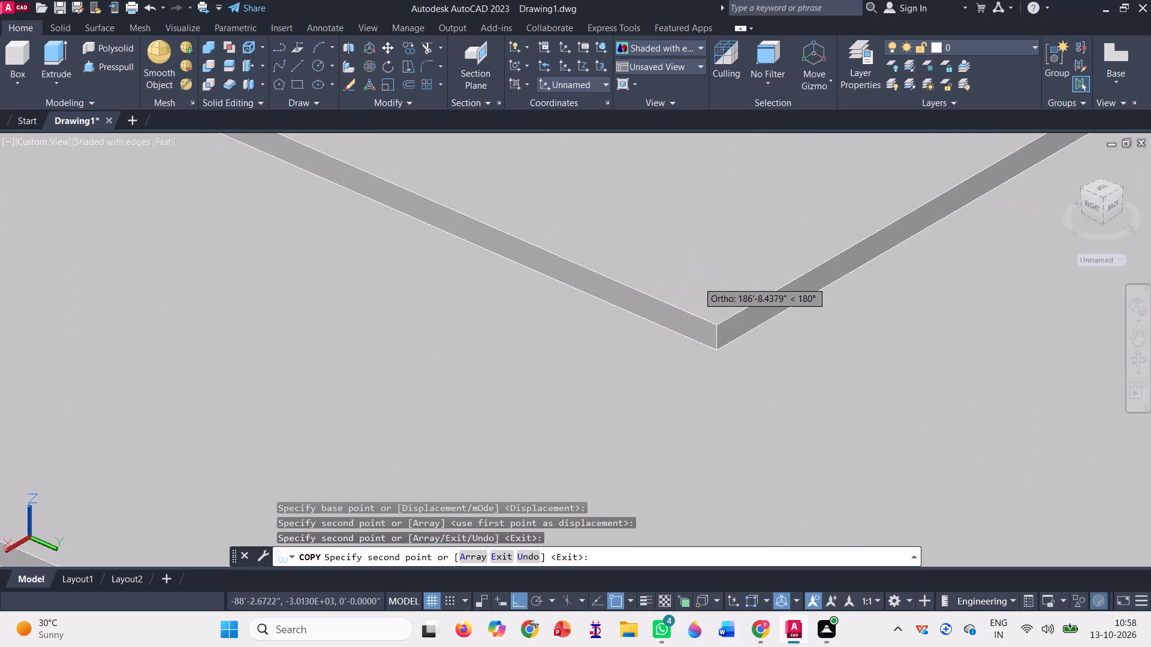
left_click(712, 328)
Place copies of the spare floor walls on the matching corners of the two lowest slabs and finish the copy.
scroll(709, 210, "down", 7)
scroll(693, 243, "up", 4)
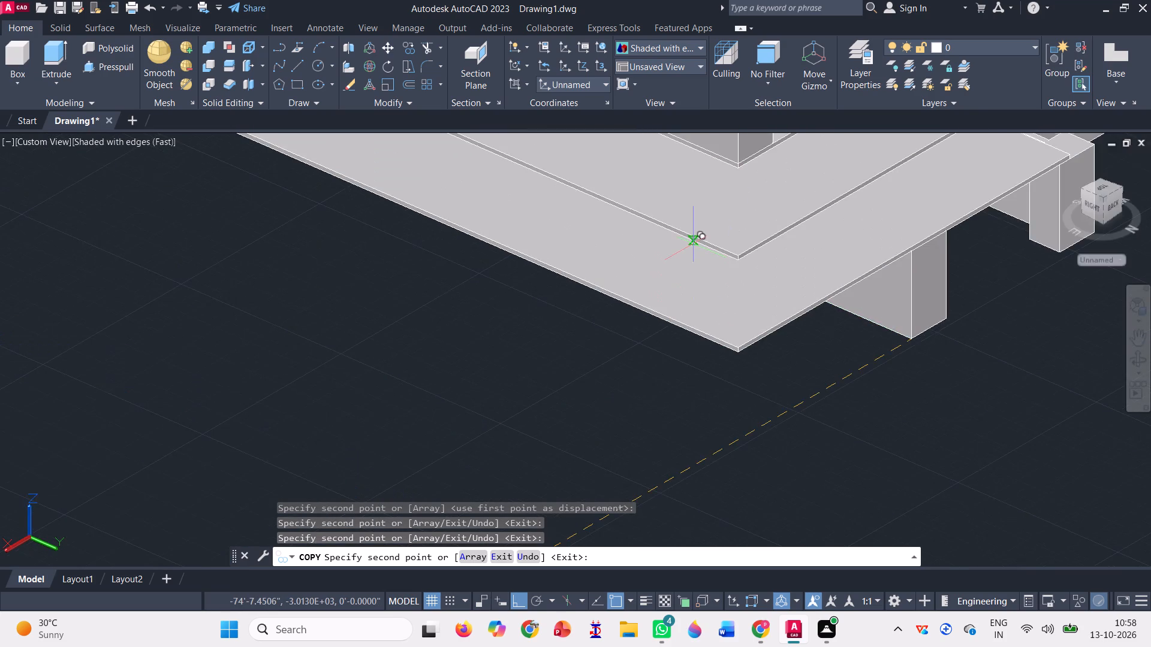
scroll(701, 246, "up", 3)
scroll(808, 278, "up", 3)
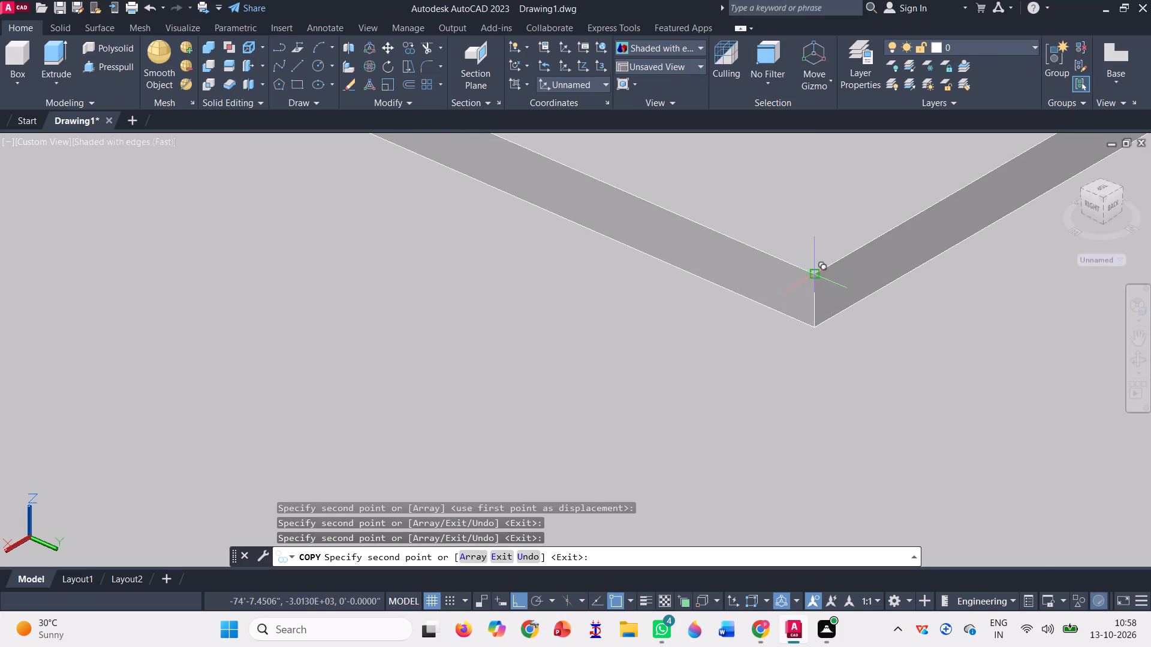
left_click(815, 270)
scroll(748, 231, "down", 6)
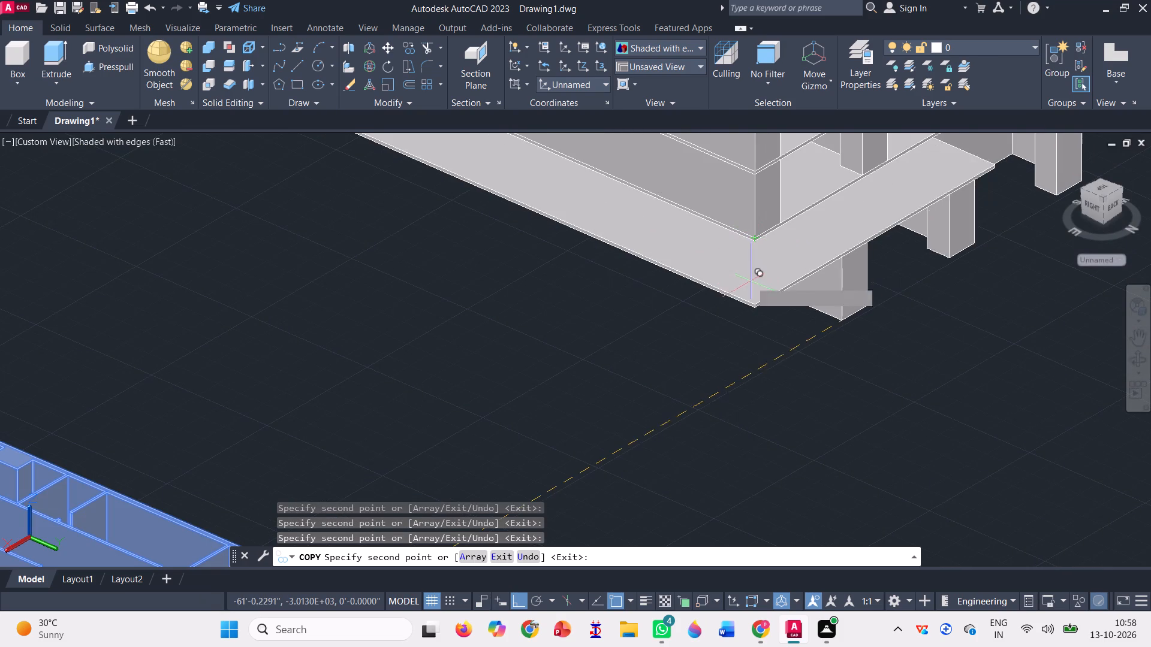
scroll(745, 303, "up", 7)
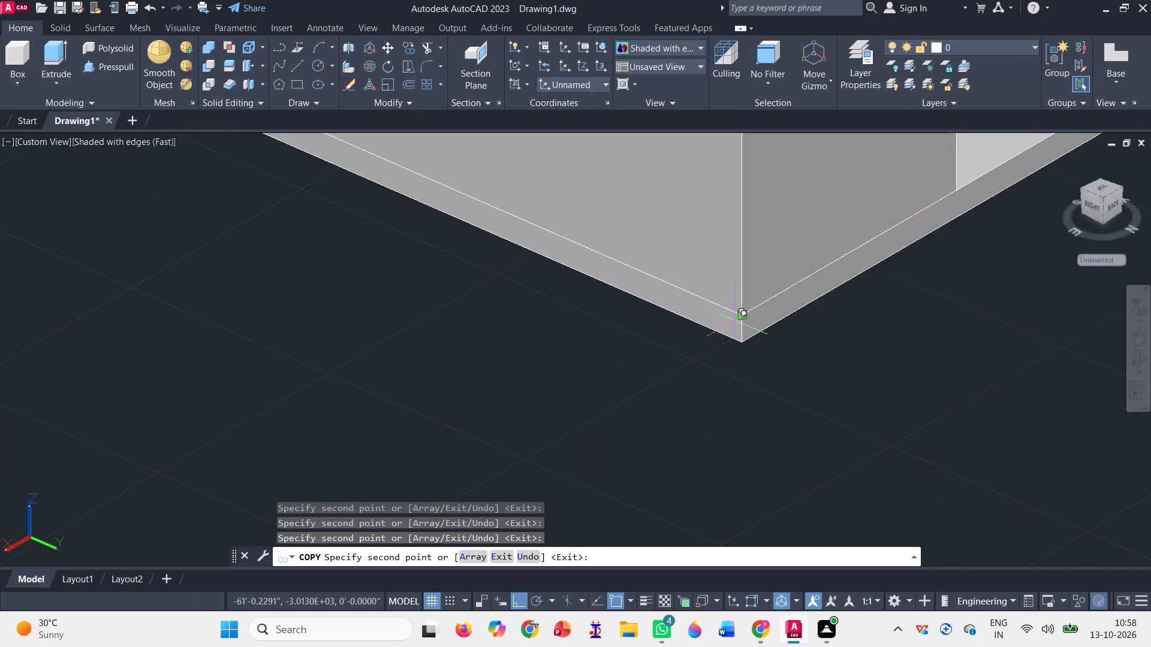
left_click(744, 315)
scroll(679, 341, "down", 6)
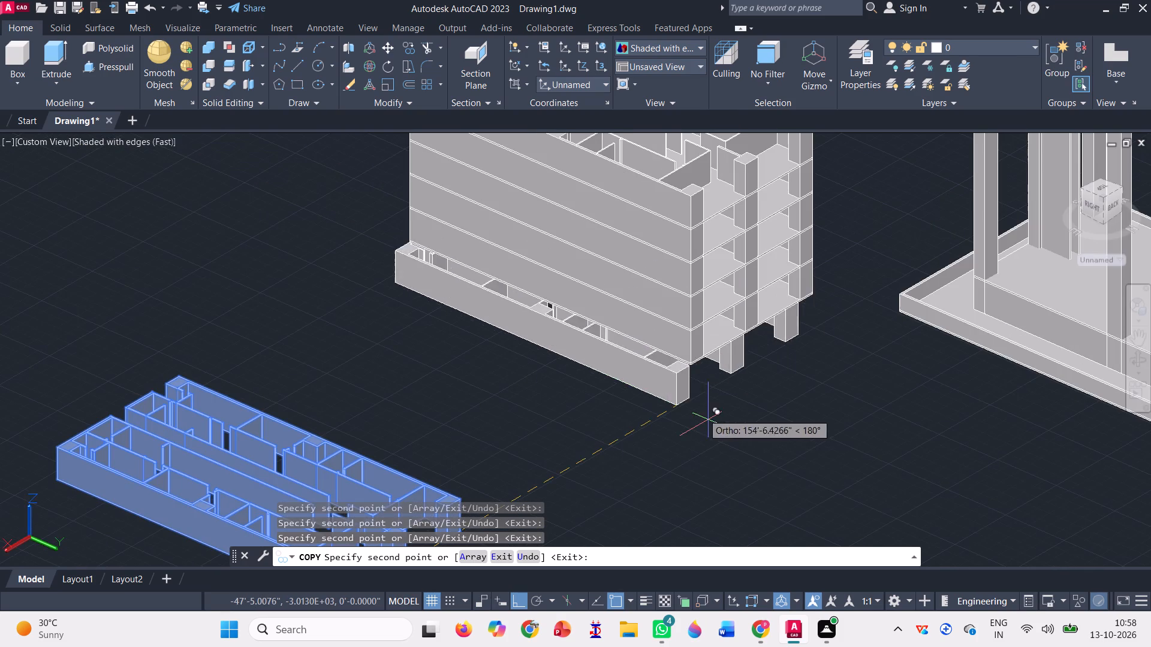
scroll(695, 430, "down", 1)
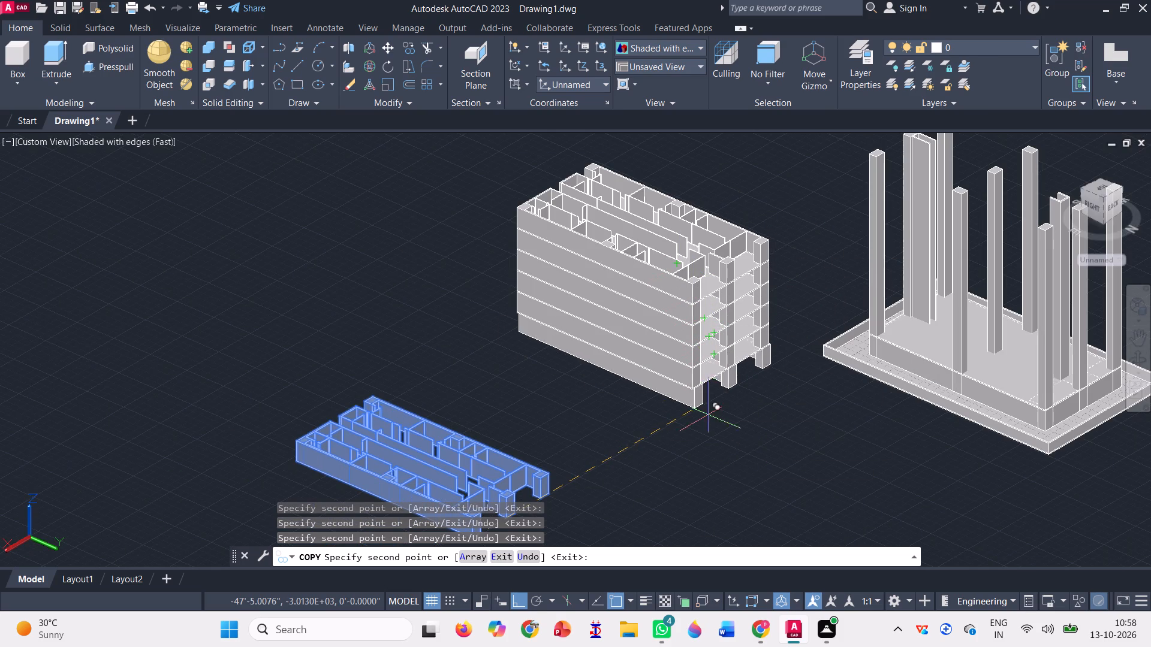
key("Escape")
Move the lowest floor slab by its bottom near outer corner to the top corner of the topmost walls as a roof slab.
scroll(989, 356, "up", 2)
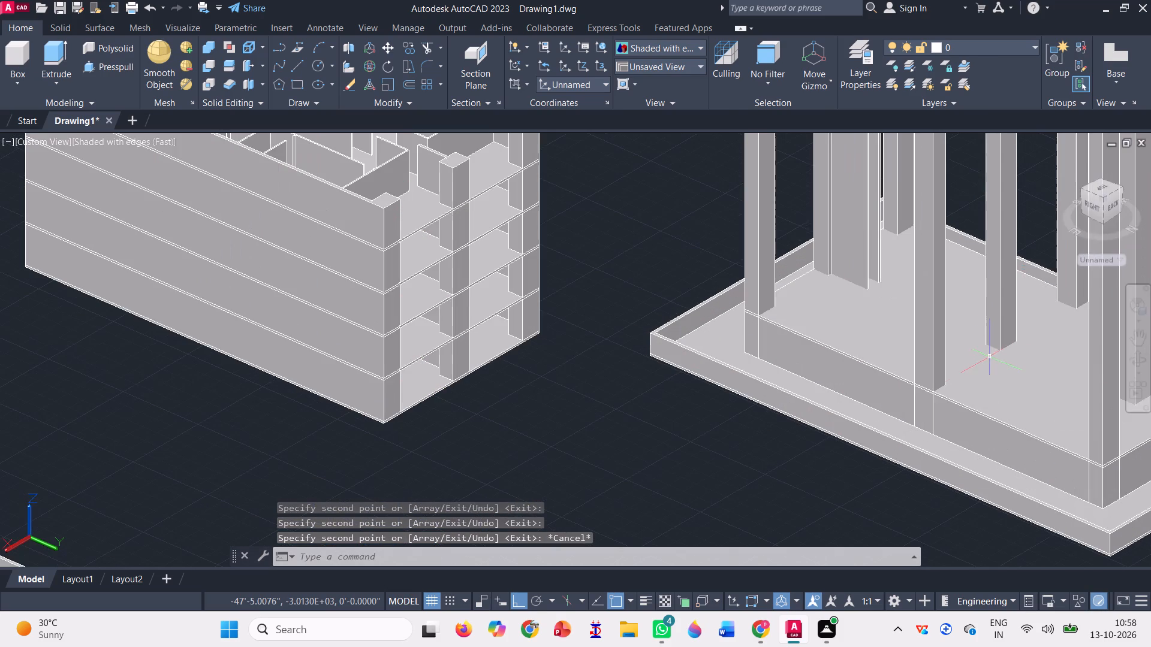
scroll(798, 388, "down", 2)
scroll(639, 329, "up", 2)
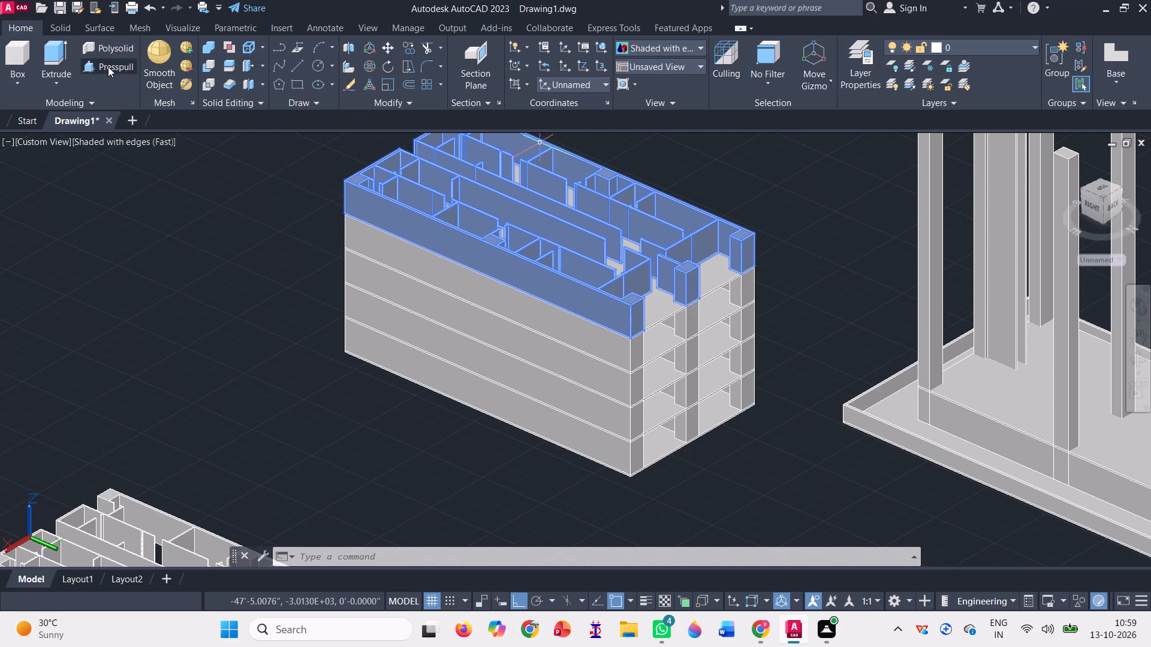
left_click(387, 44)
scroll(709, 488, "up", 2)
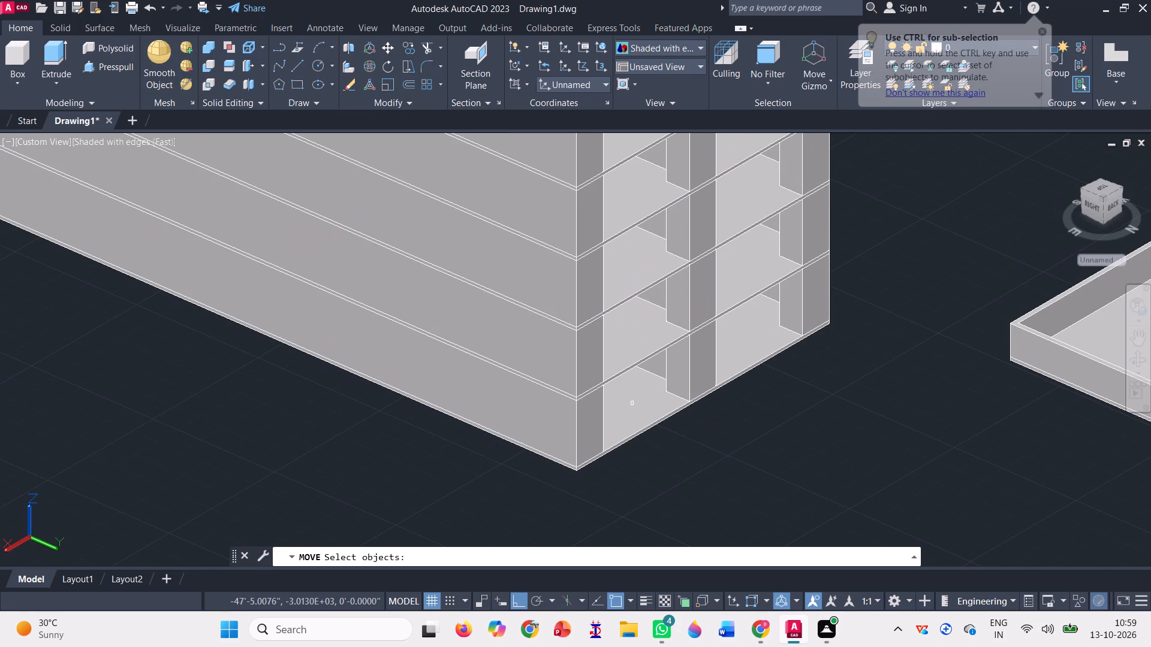
left_click(641, 402)
key("space")
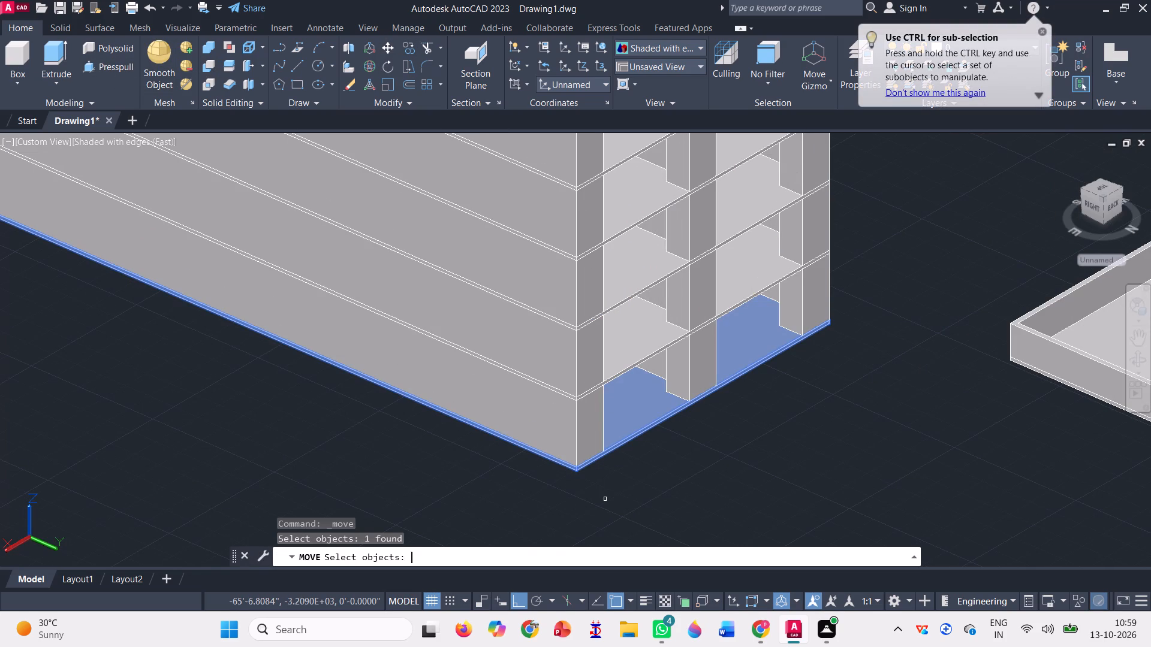
scroll(565, 497, "up", 4)
scroll(600, 412, "up", 3)
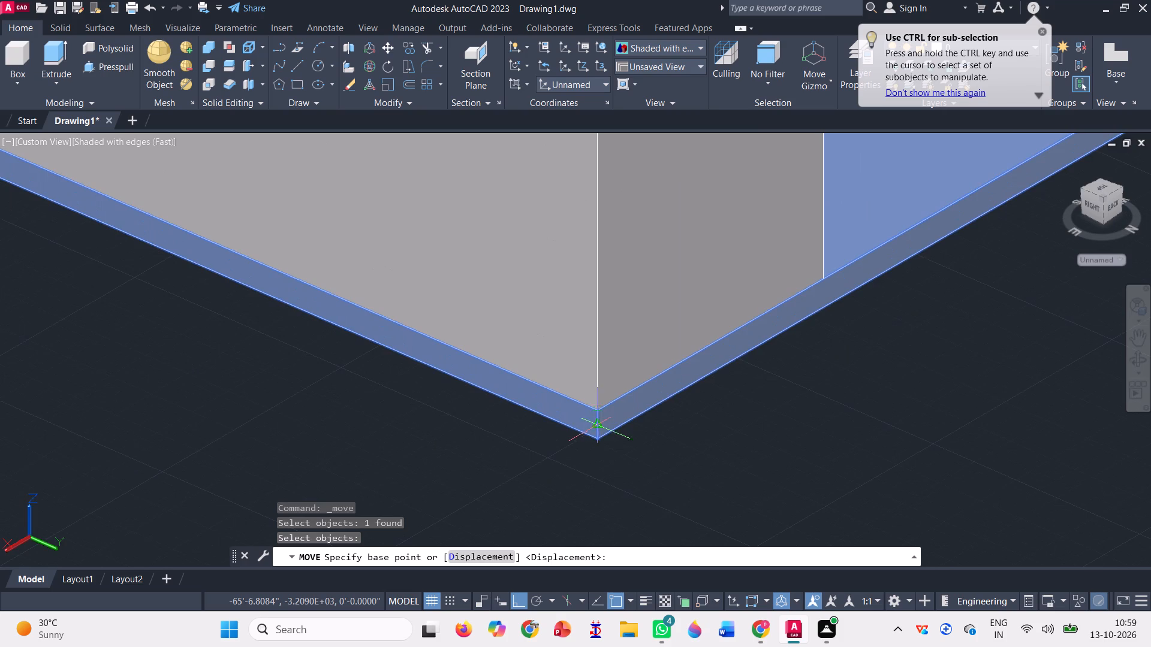
scroll(600, 425, "up", 4)
left_click(589, 481)
scroll(658, 504, "down", 2)
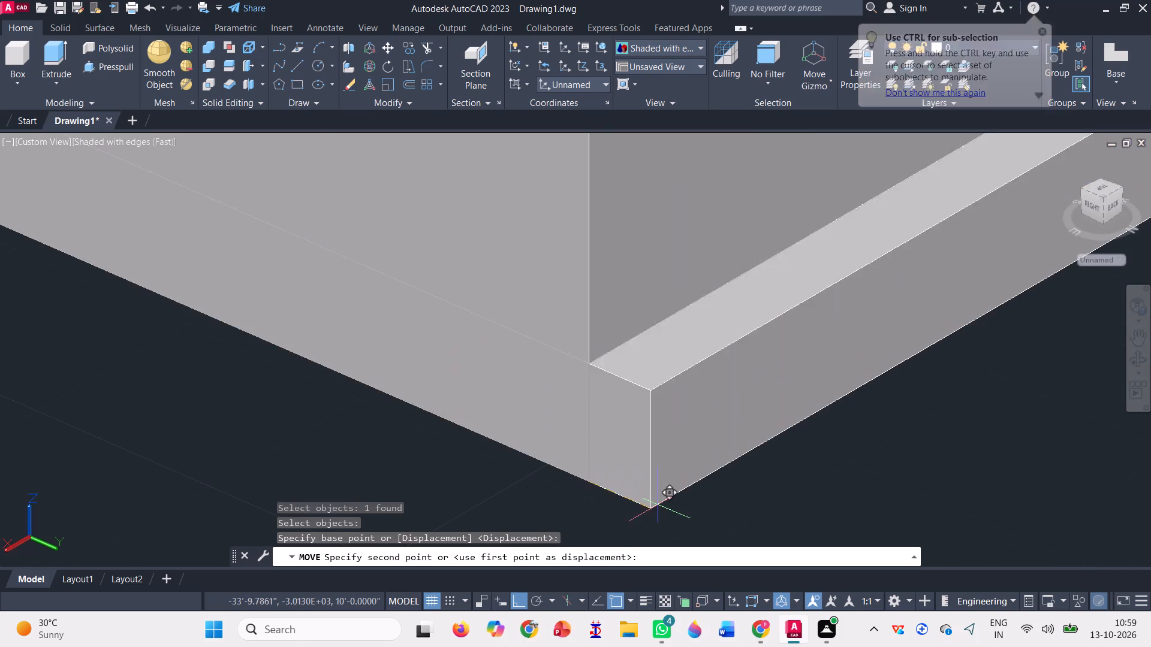
scroll(658, 504, "down", 10)
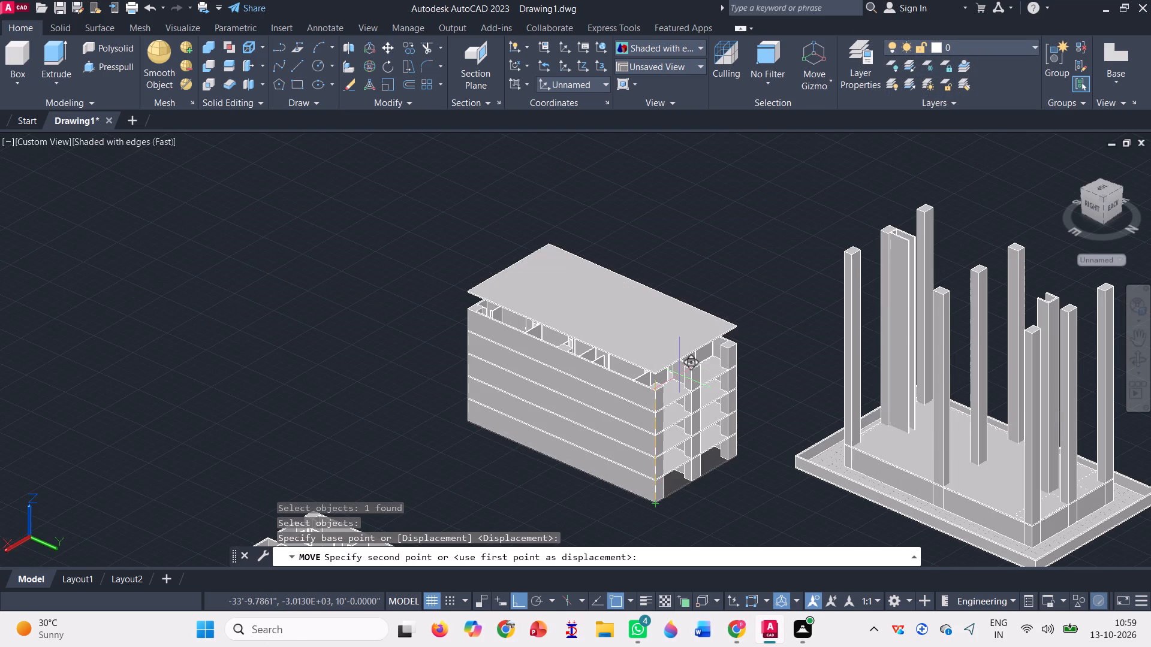
scroll(666, 383, "up", 11)
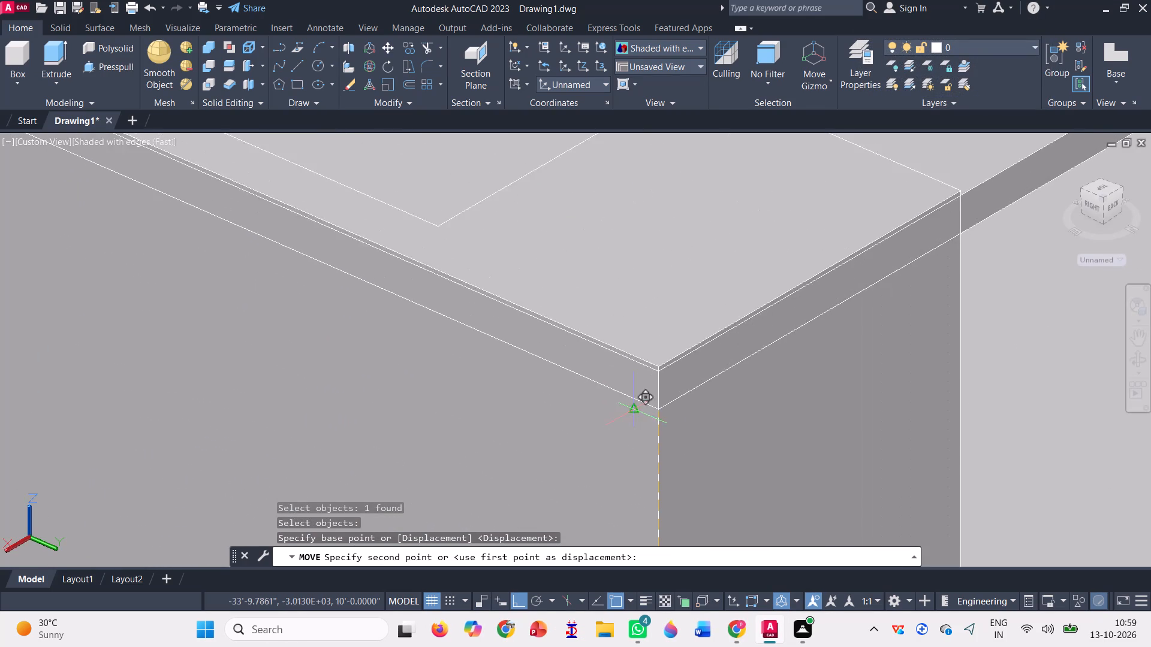
left_click(659, 366)
scroll(587, 359, "down", 8)
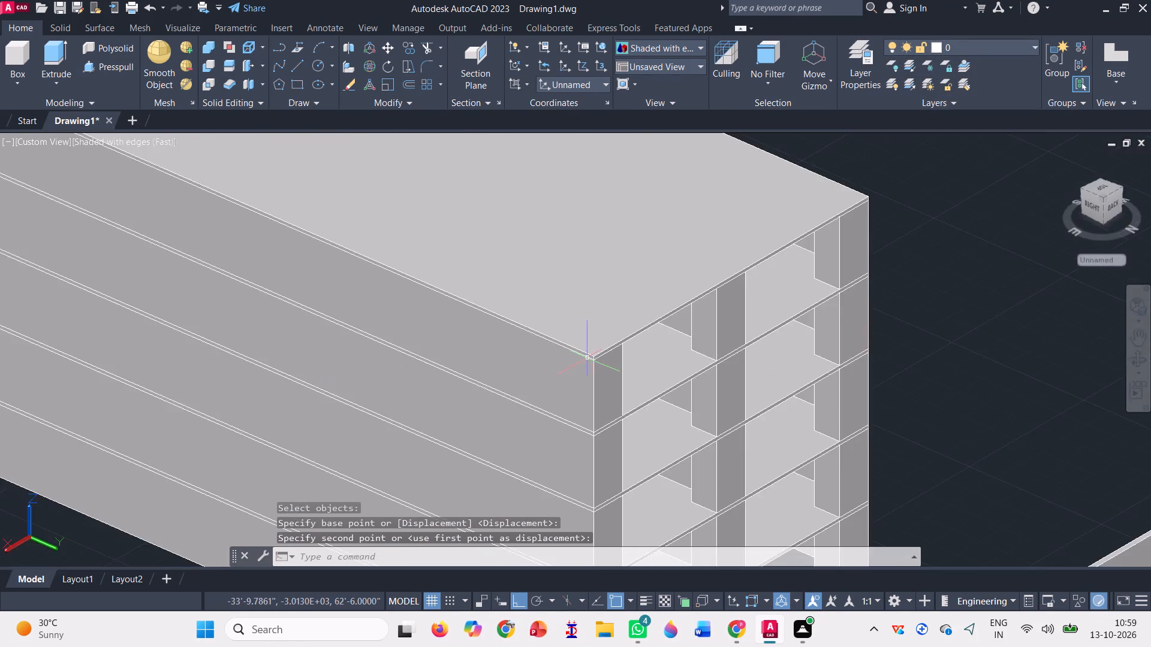
Move the whole stacked block by its bottom near outer corner onto the top corner of the plinth slab at the column structure's near corner.
scroll(587, 357, "down", 3)
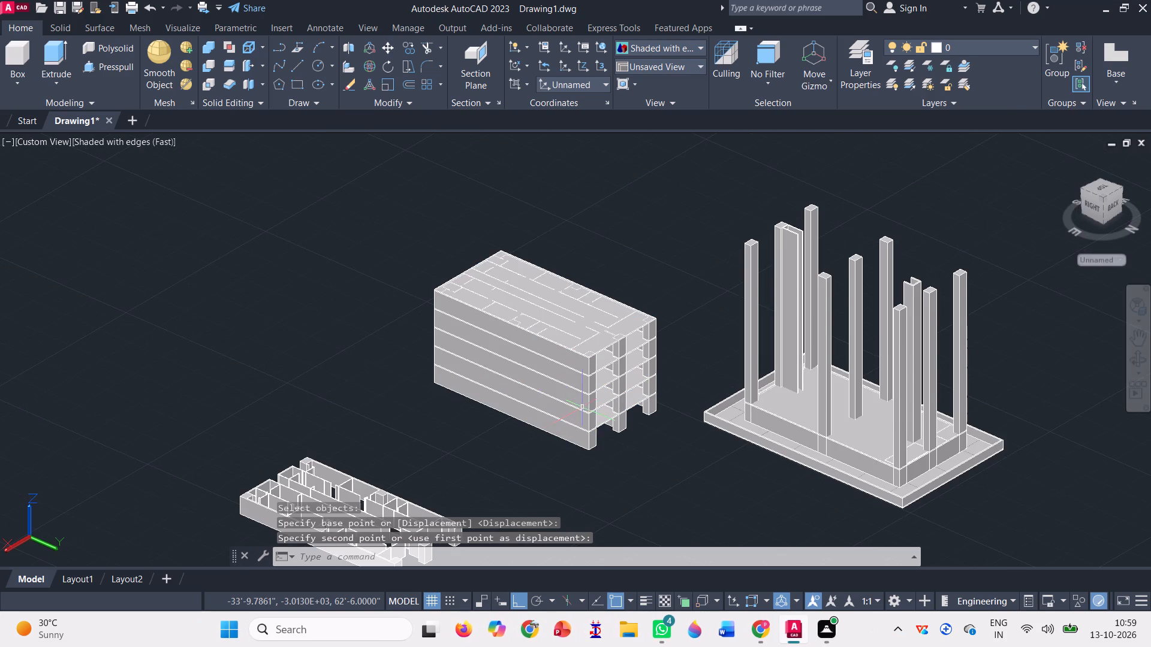
scroll(946, 409, "up", 3)
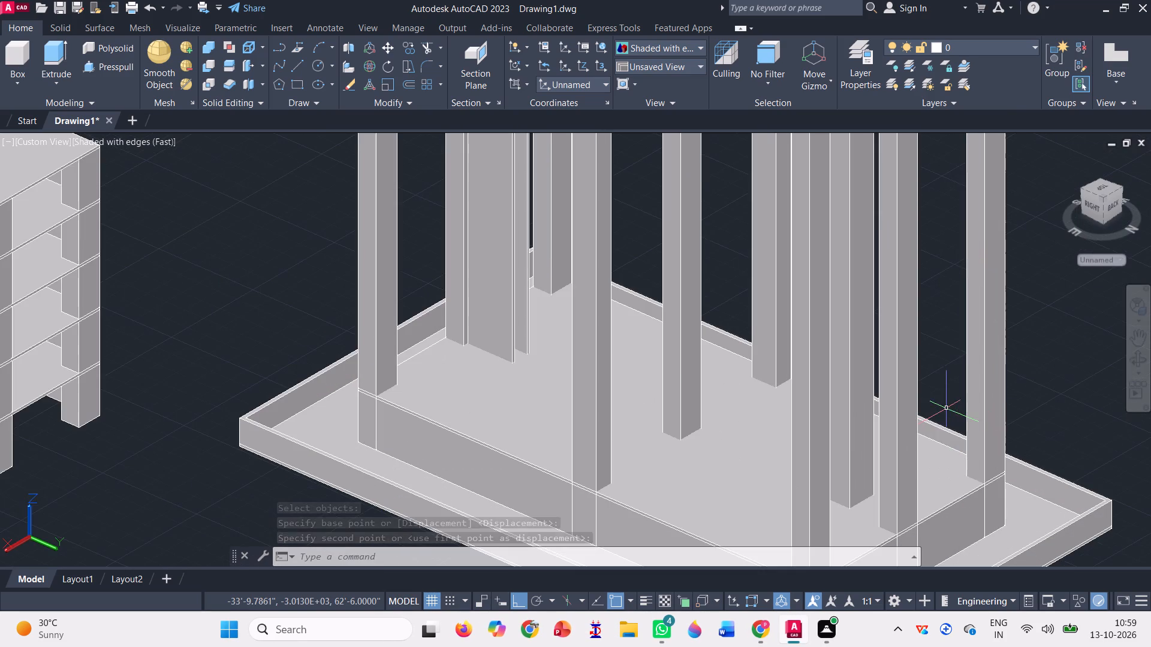
scroll(832, 427, "down", 3)
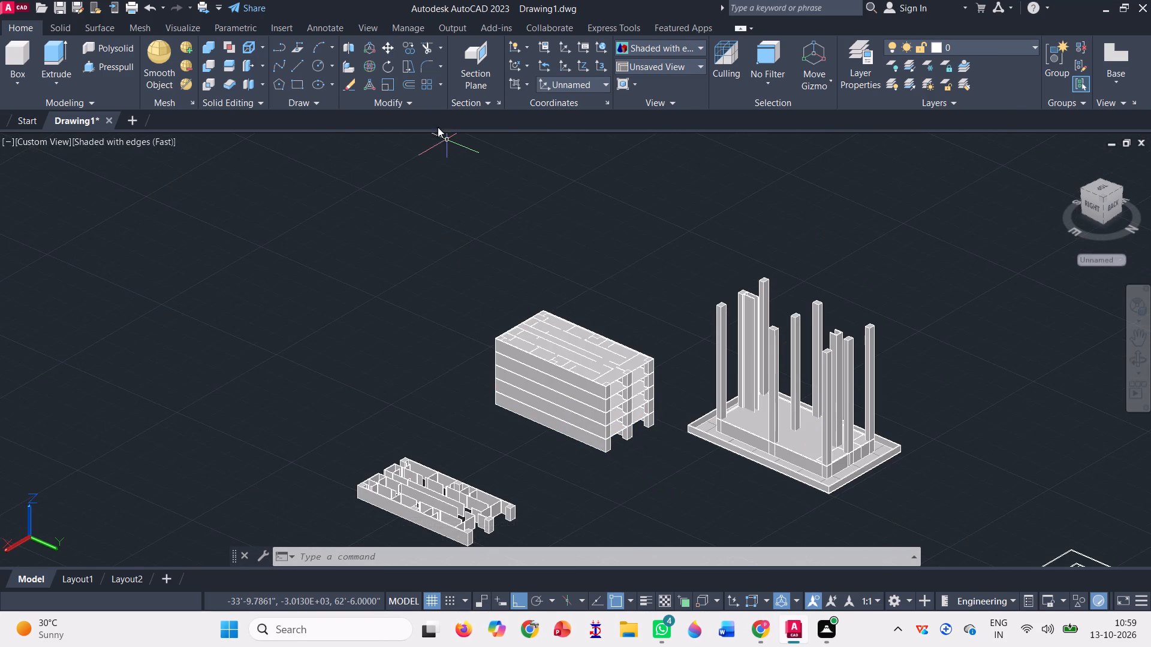
left_click(390, 43)
scroll(573, 429, "up", 2)
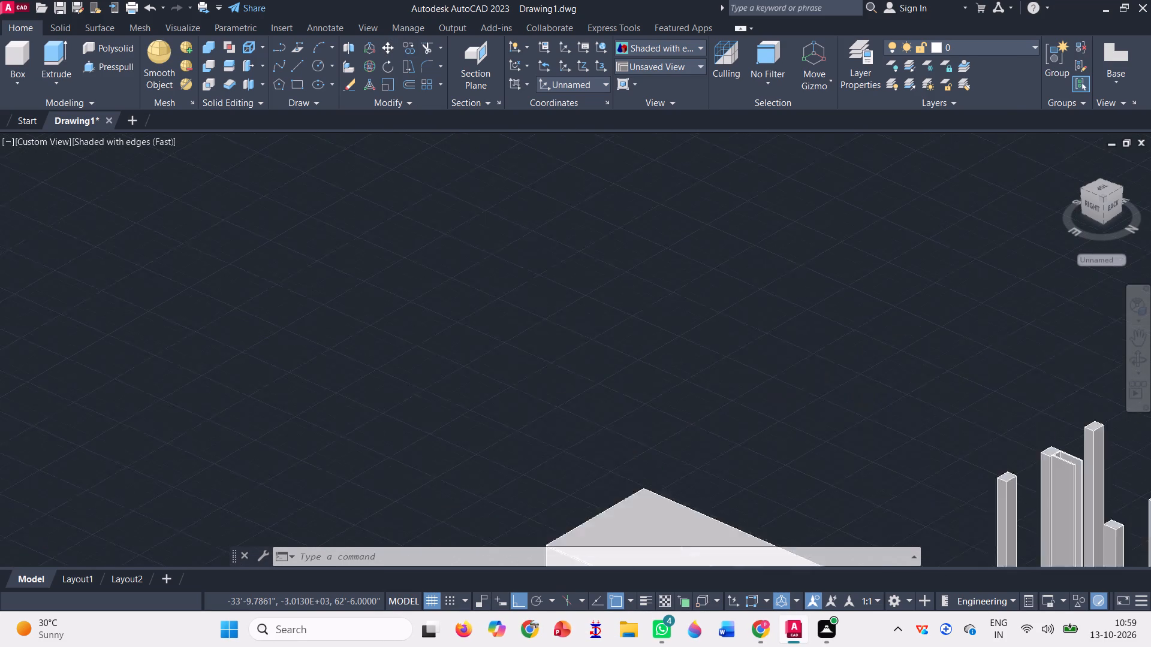
scroll(573, 428, "up", 2)
scroll(553, 347, "down", 7)
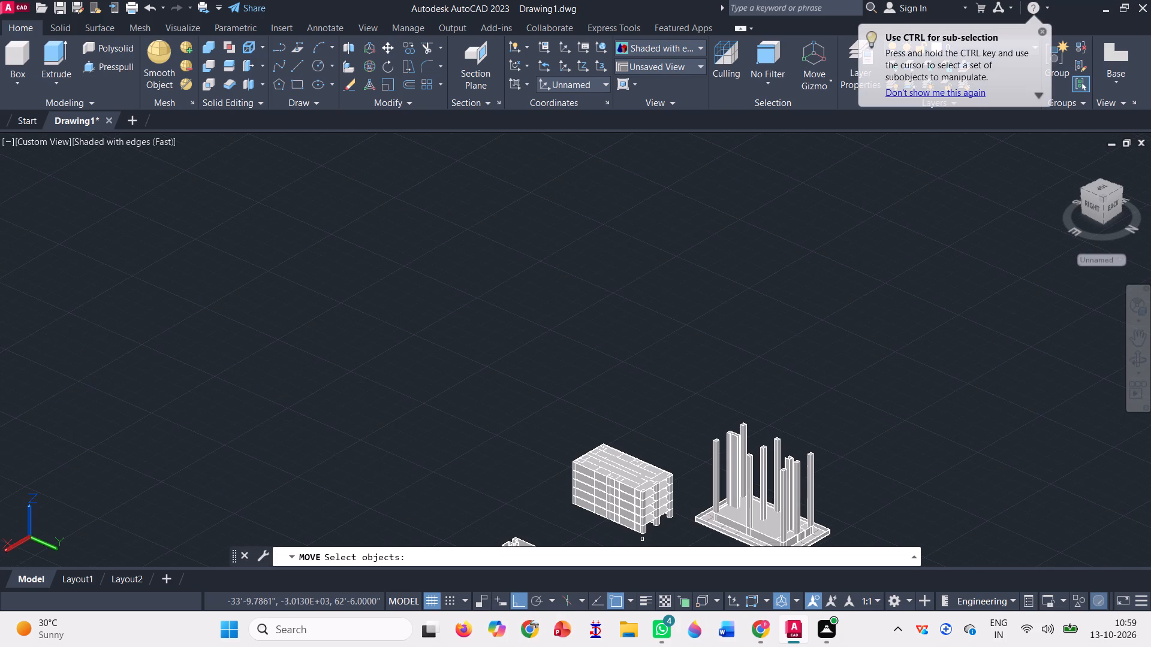
scroll(641, 535, "up", 7)
scroll(719, 507, "down", 2)
left_click(734, 525)
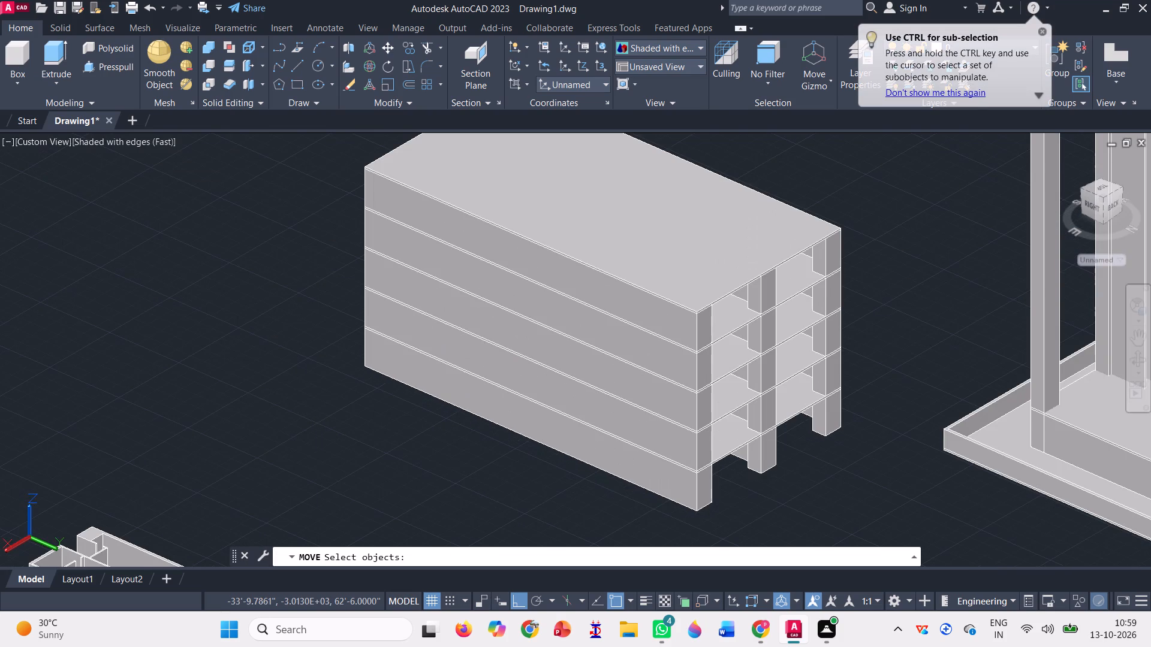
left_click(498, 205)
key("space")
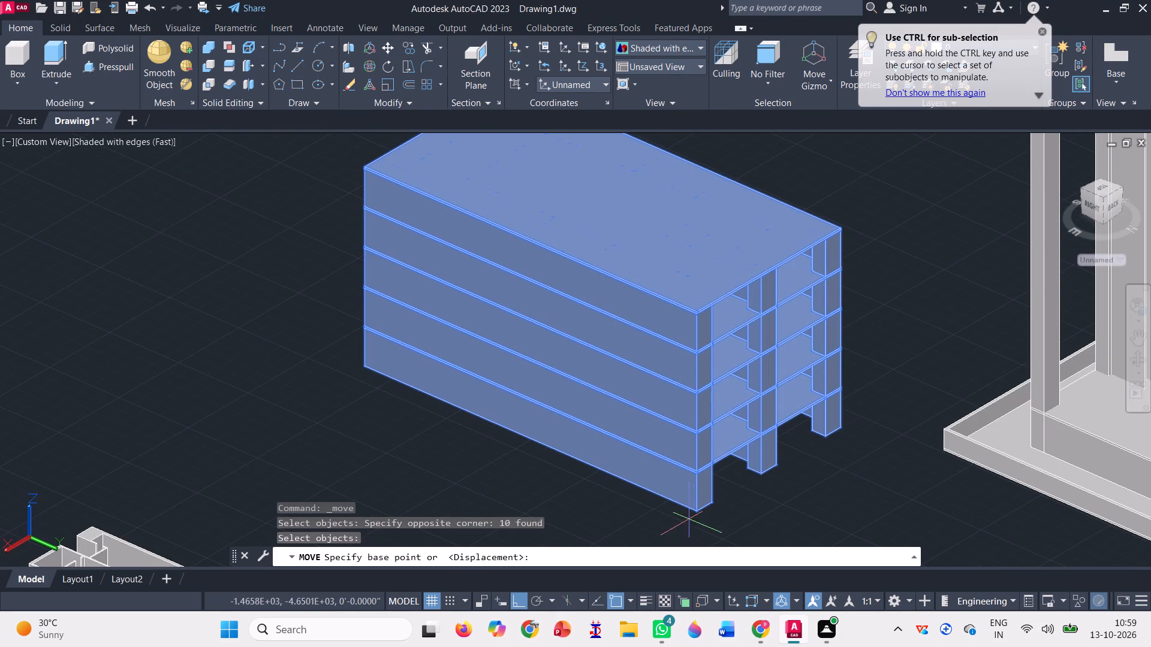
scroll(704, 525, "up", 4)
scroll(682, 450, "up", 2)
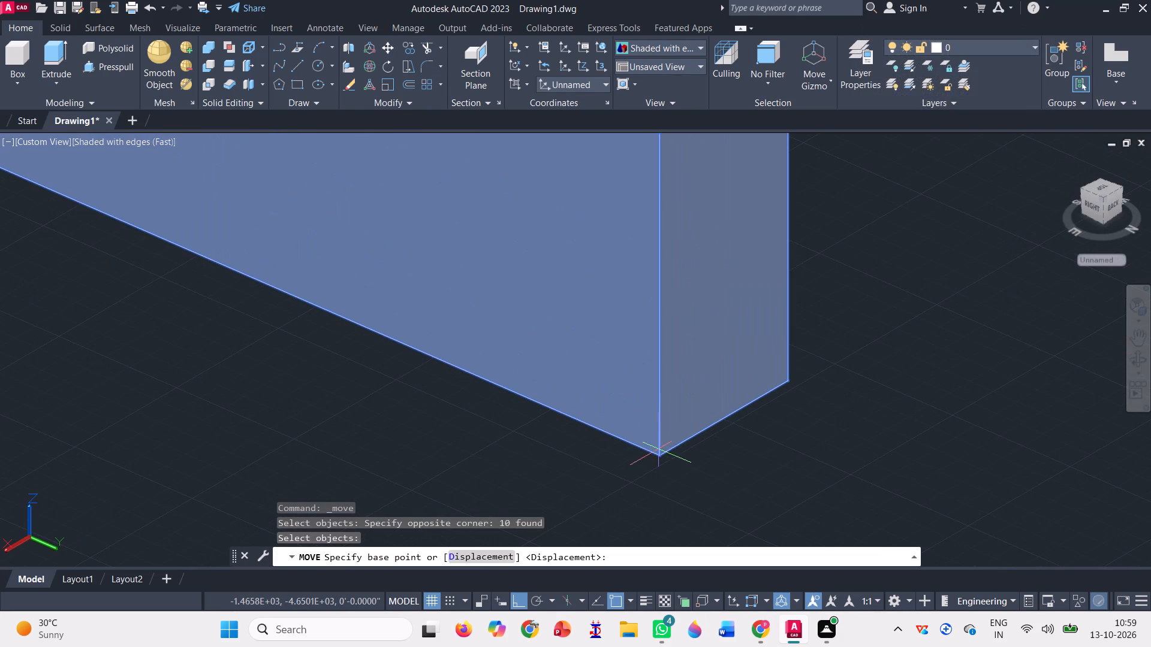
left_click(658, 456)
scroll(531, 314, "down", 7)
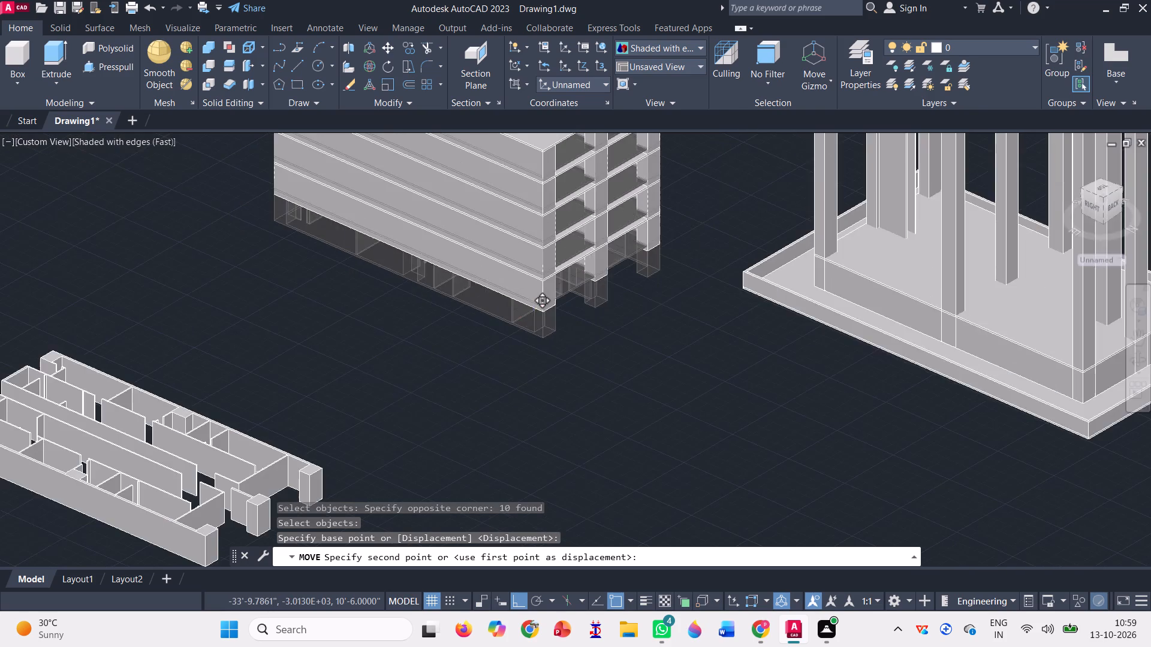
scroll(531, 312, "down", 1)
scroll(866, 345, "up", 3)
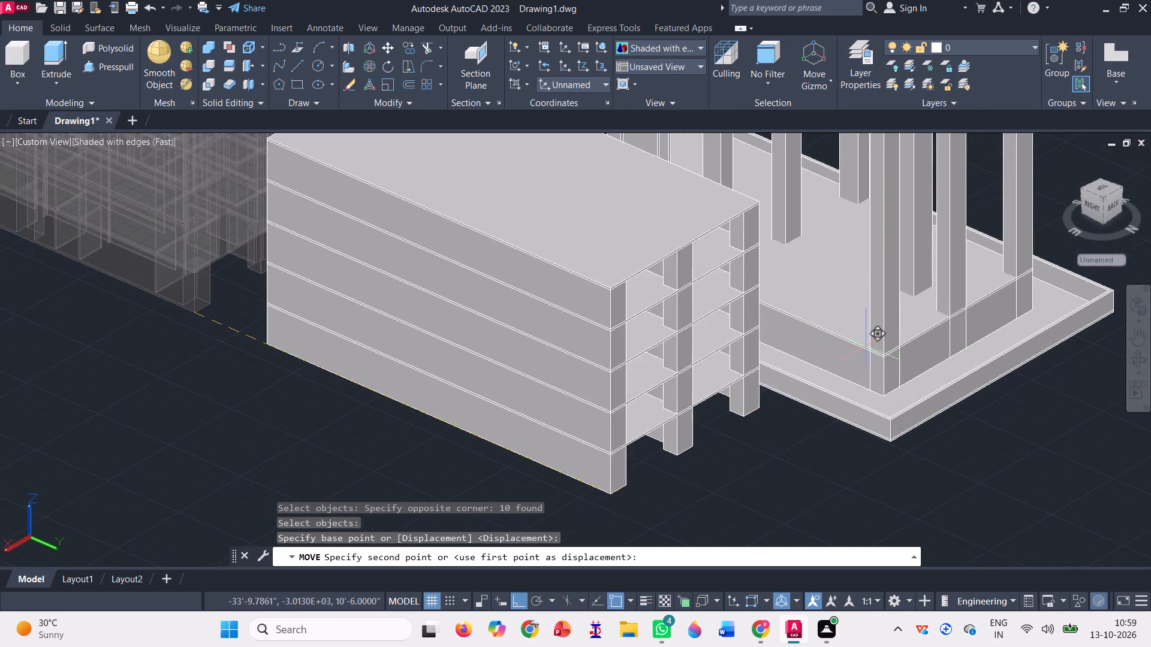
scroll(890, 397, "up", 3)
scroll(879, 309, "up", 8)
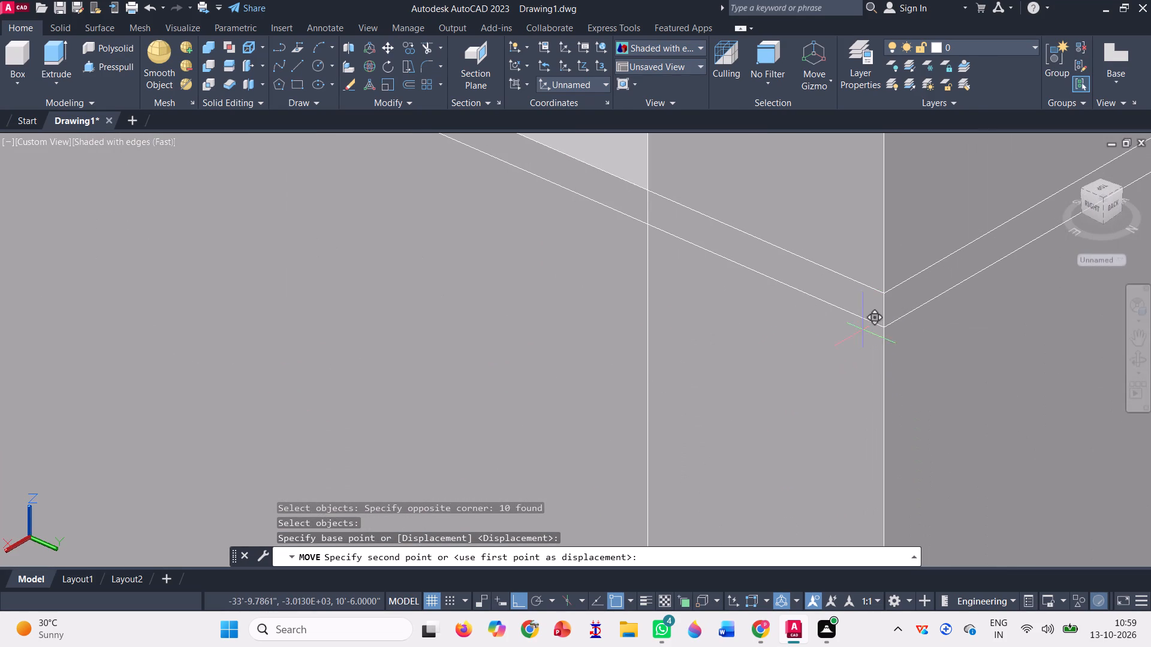
left_click(887, 289)
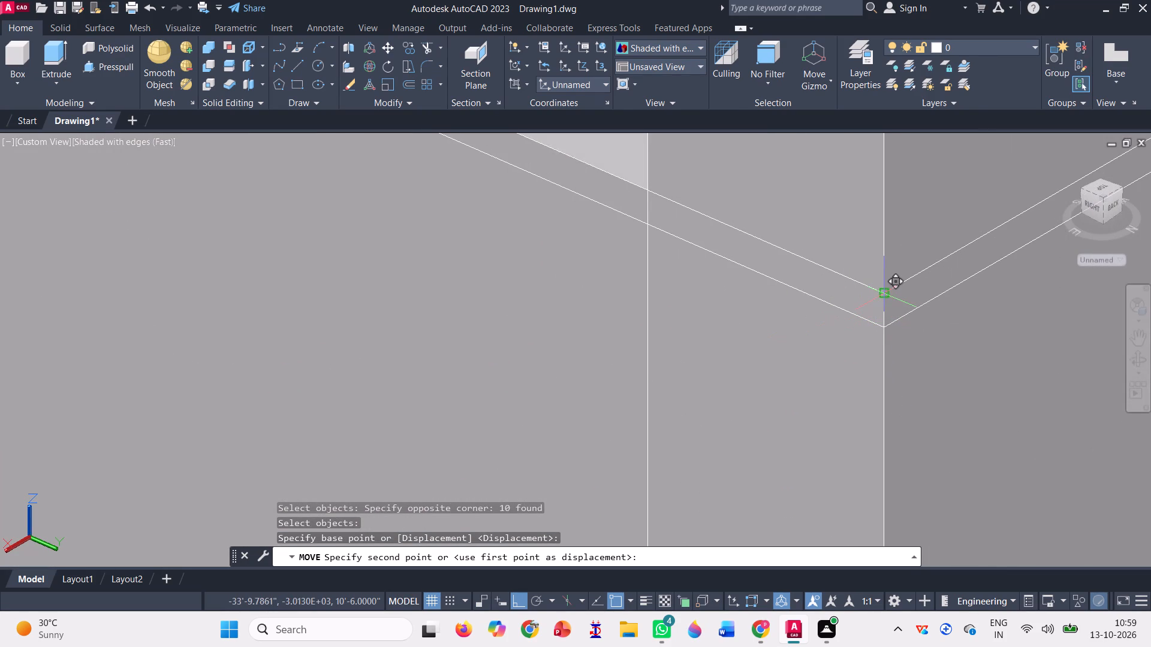
scroll(716, 432, "down", 10)
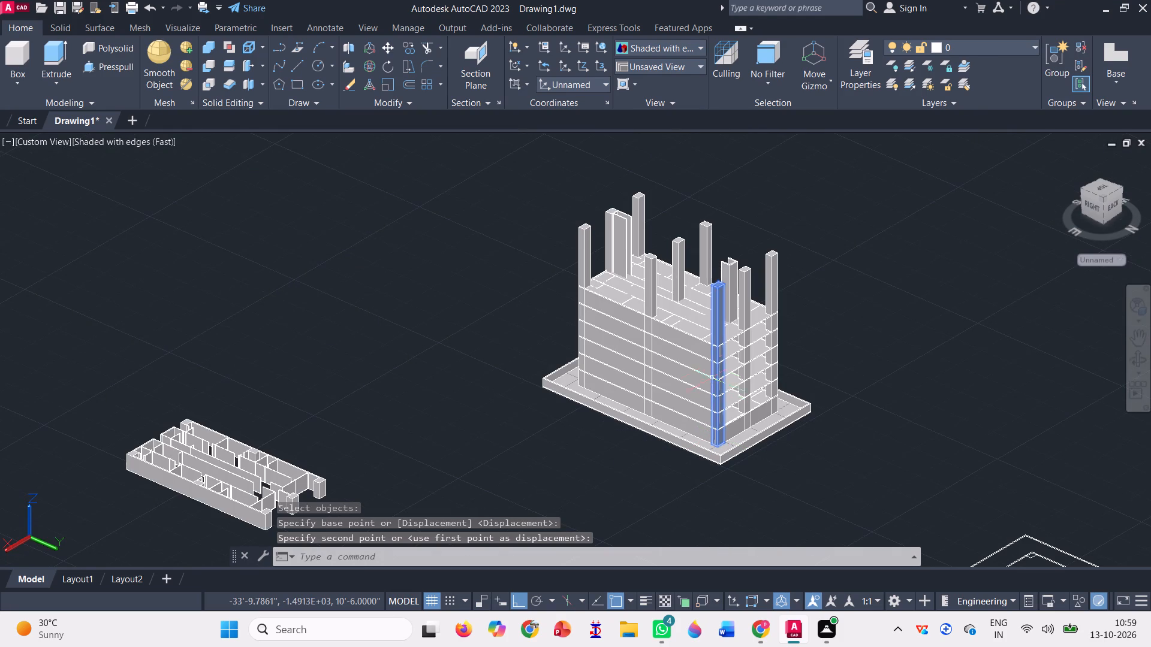
key("Escape")
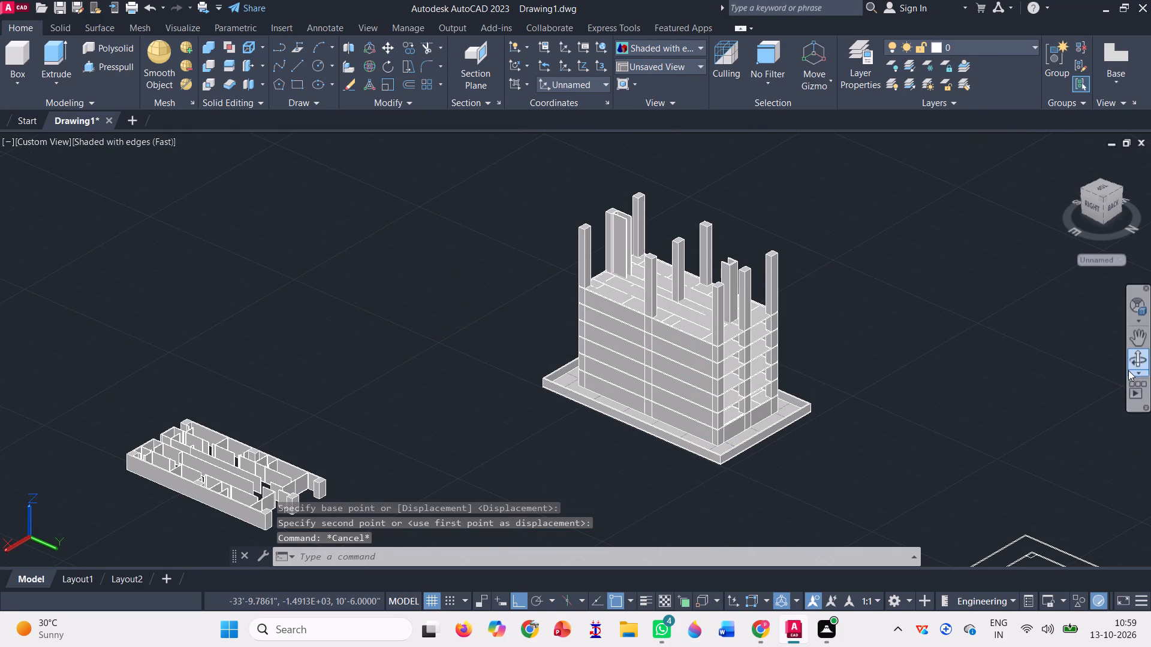
Examine the stacked block seated on the plinth from several sides and check its lower floors up close.
left_click(1137, 353)
left_click_drag(834, 343, 752, 382)
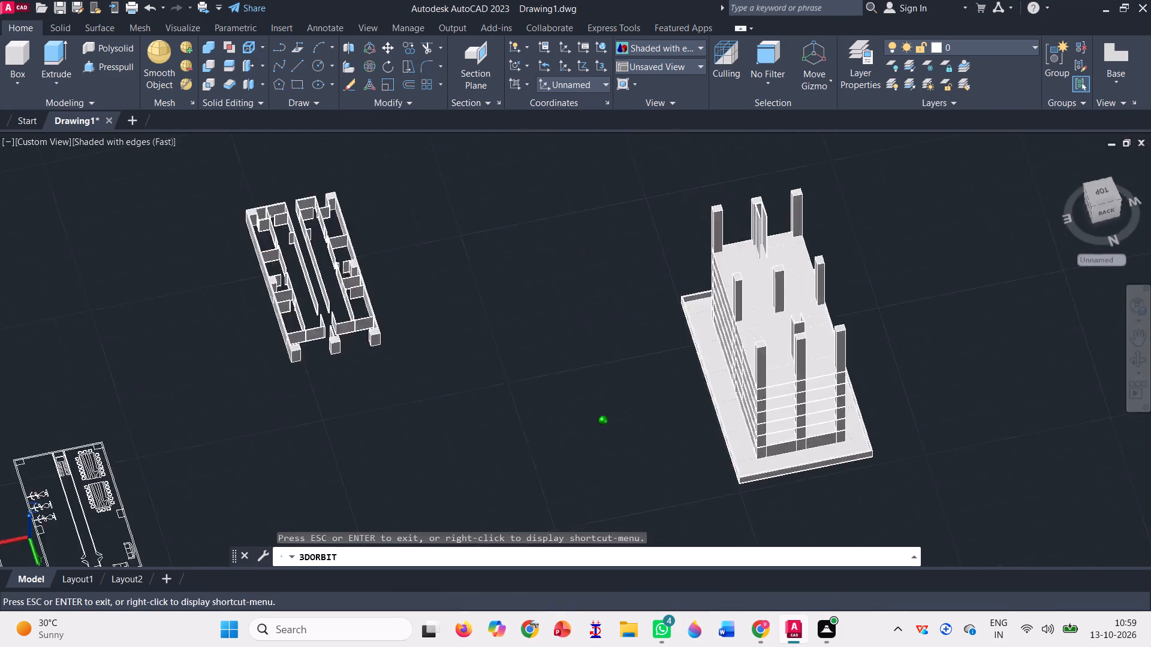
left_click_drag(752, 382, 675, 386)
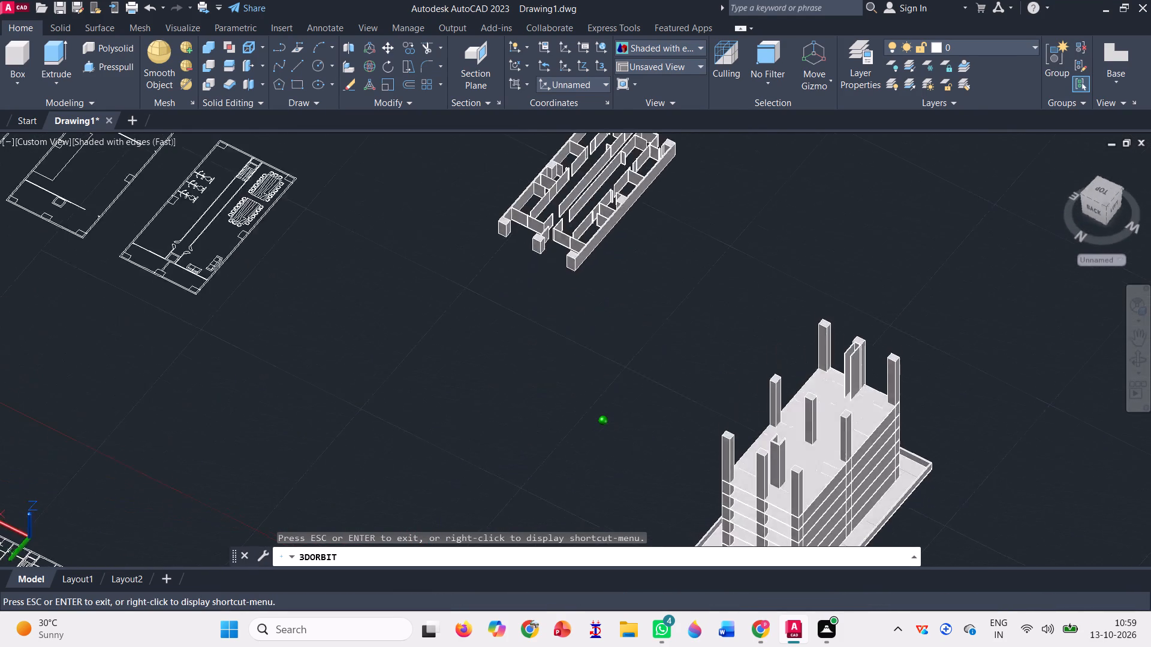
left_click_drag(675, 386, 483, 282)
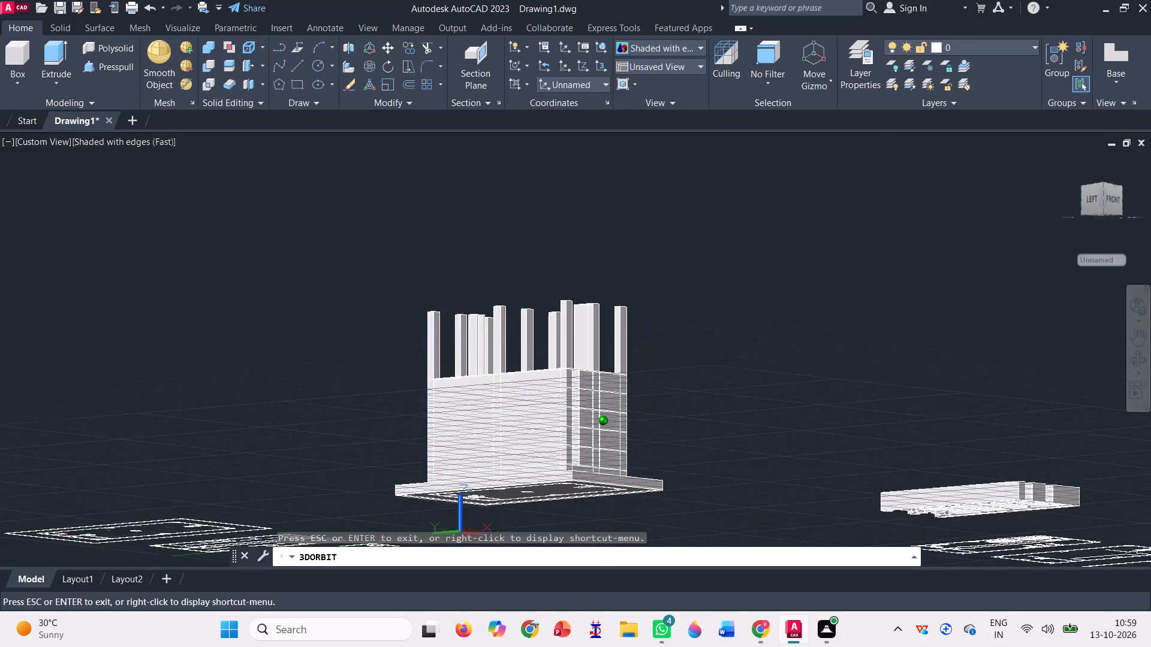
left_click_drag(483, 282, 779, 304)
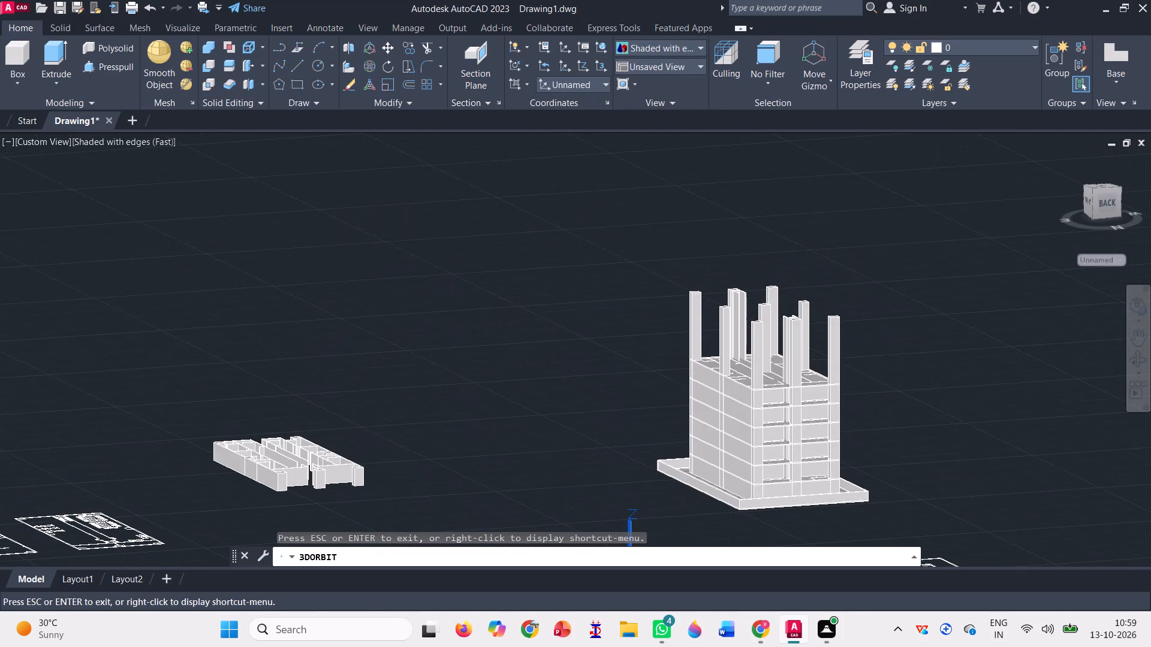
key("Escape")
scroll(787, 454, "up", 4)
scroll(781, 484, "down", 3)
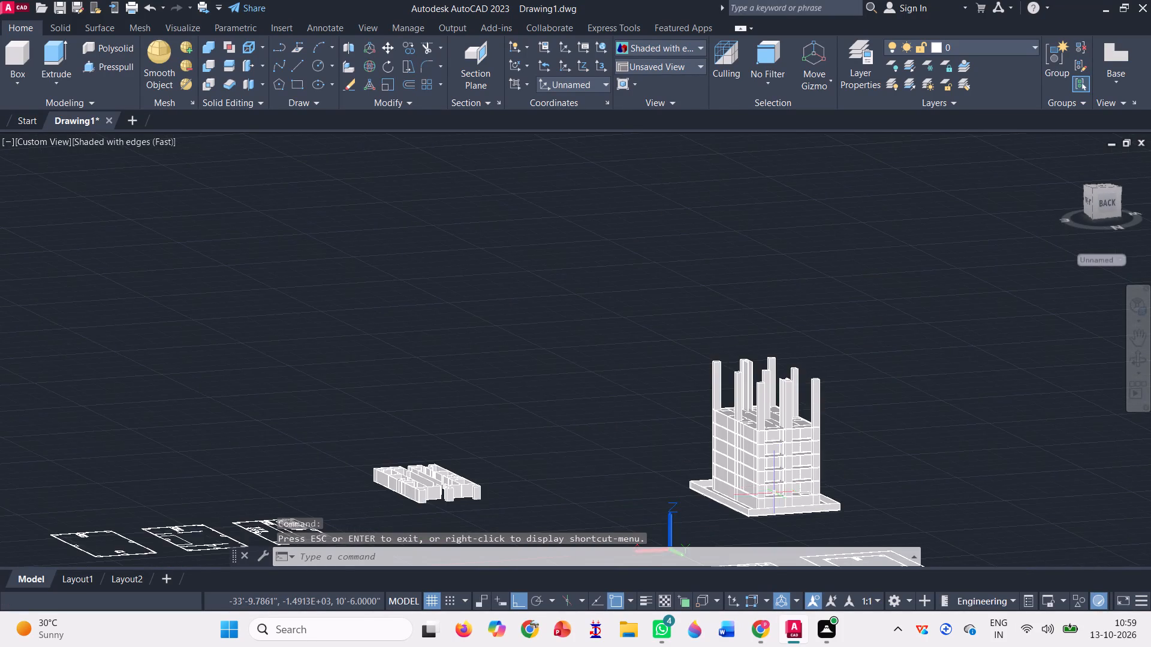
scroll(774, 492, "up", 5)
scroll(800, 425, "down", 2)
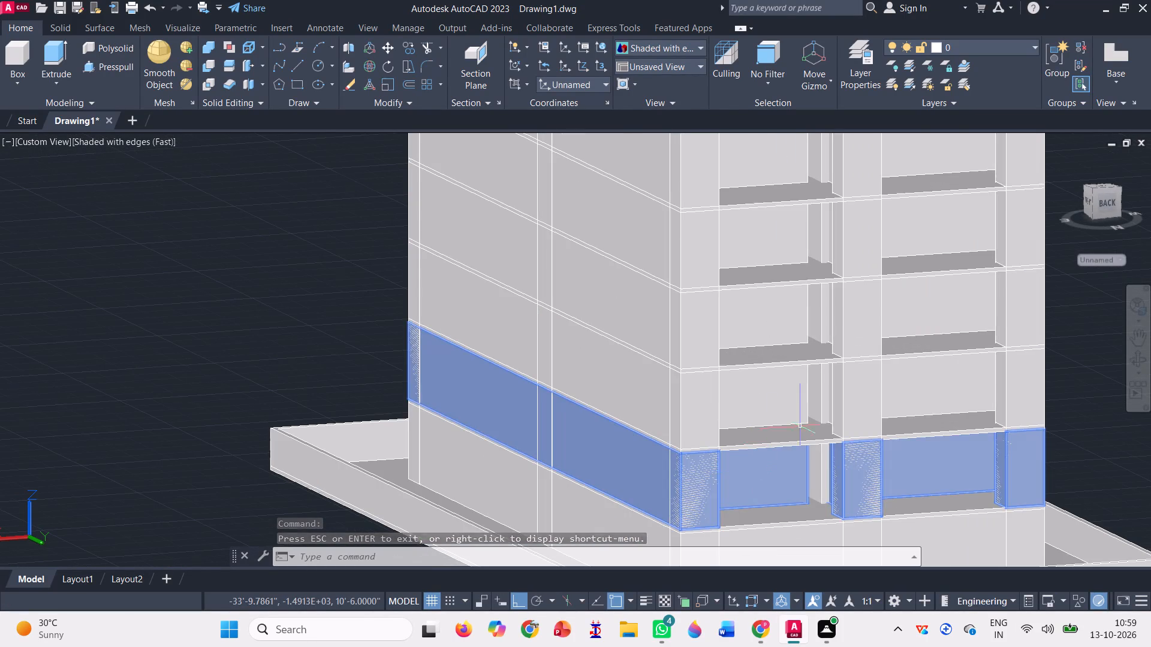
scroll(800, 425, "down", 3)
Draw an upright 4' square with lines beside the spare floor walls, continuing 8' straight up from its starting corner.
scroll(421, 442, "up", 3)
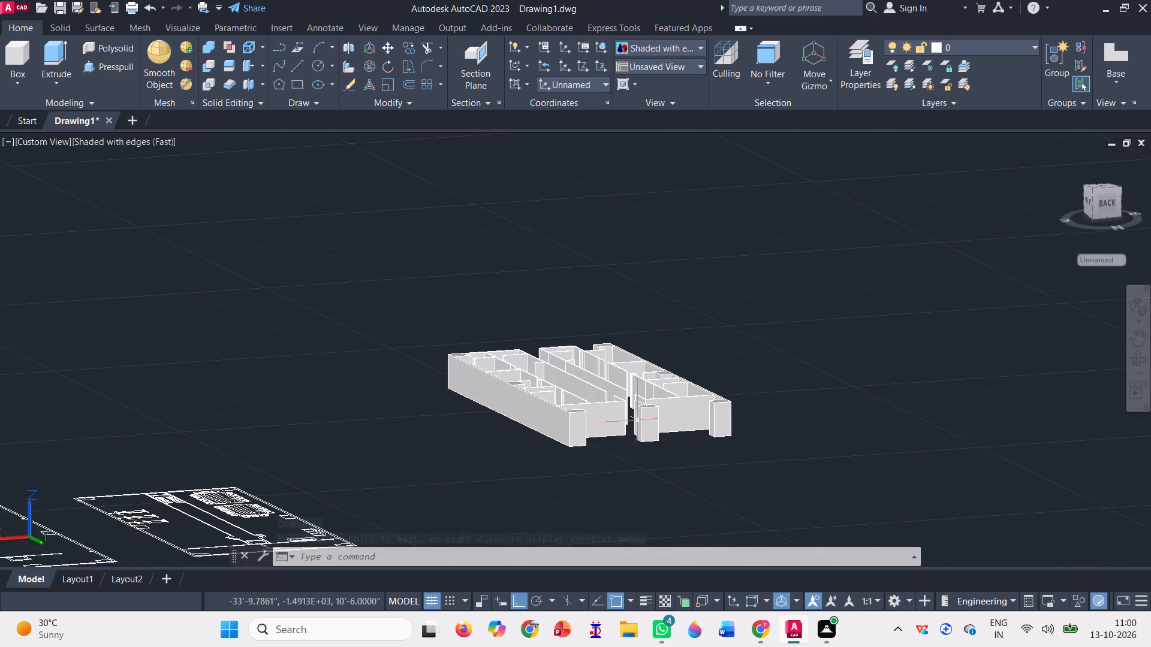
scroll(637, 419, "up", 2)
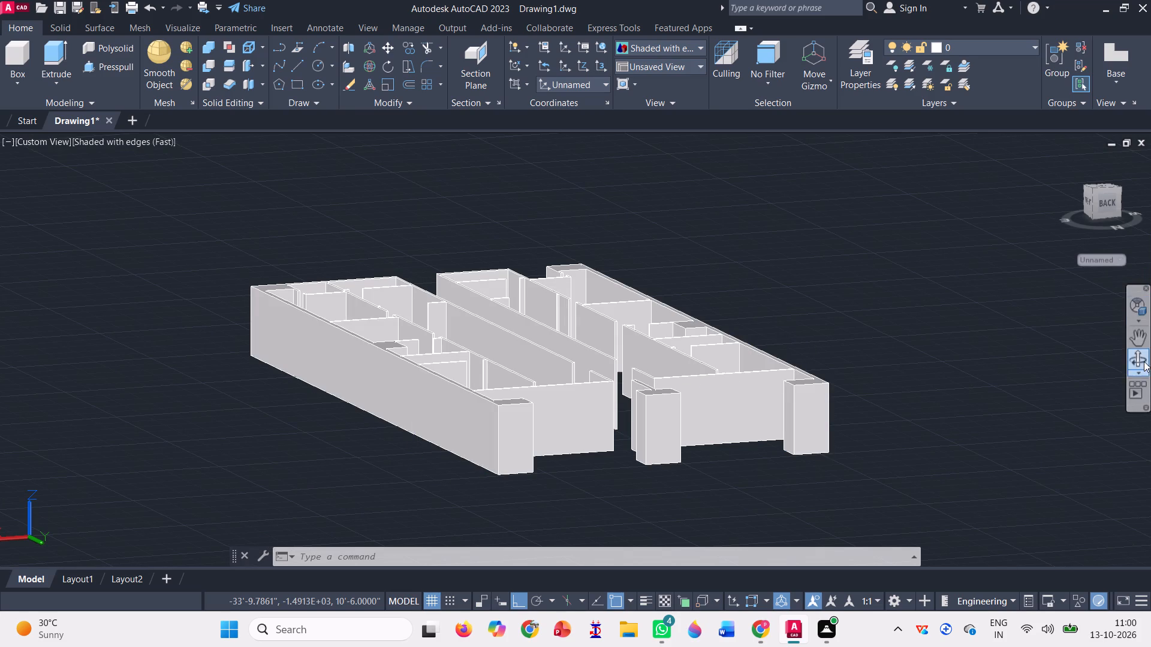
left_click(295, 66)
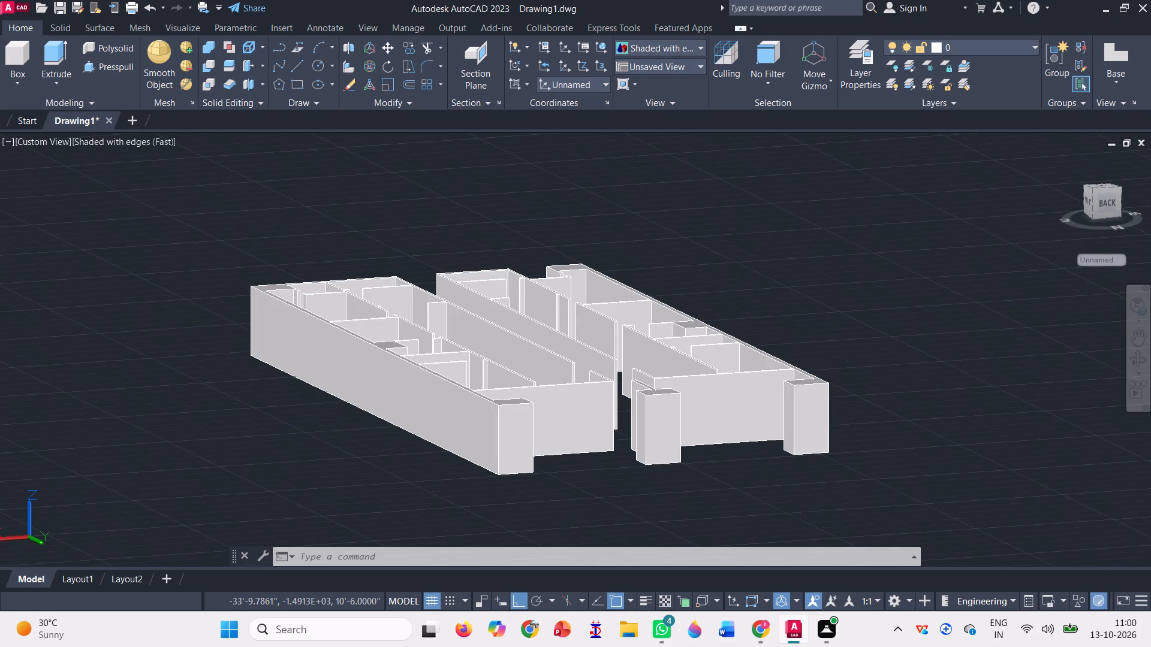
left_click(812, 264)
type("4'")
key("Return")
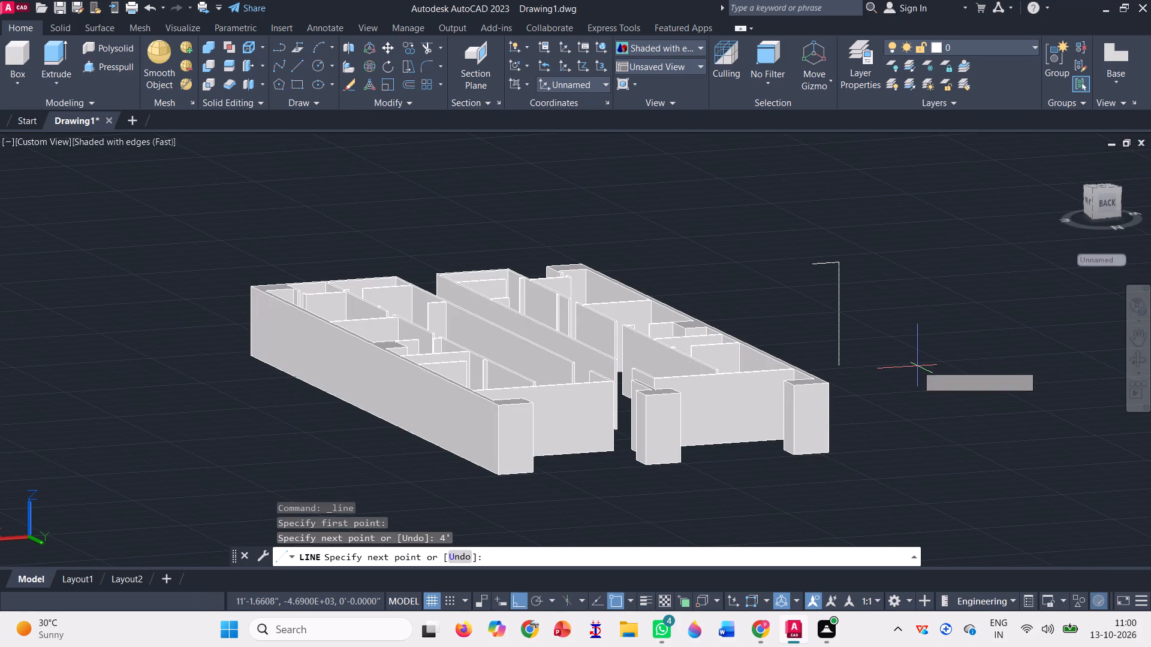
type("4'")
key("Return")
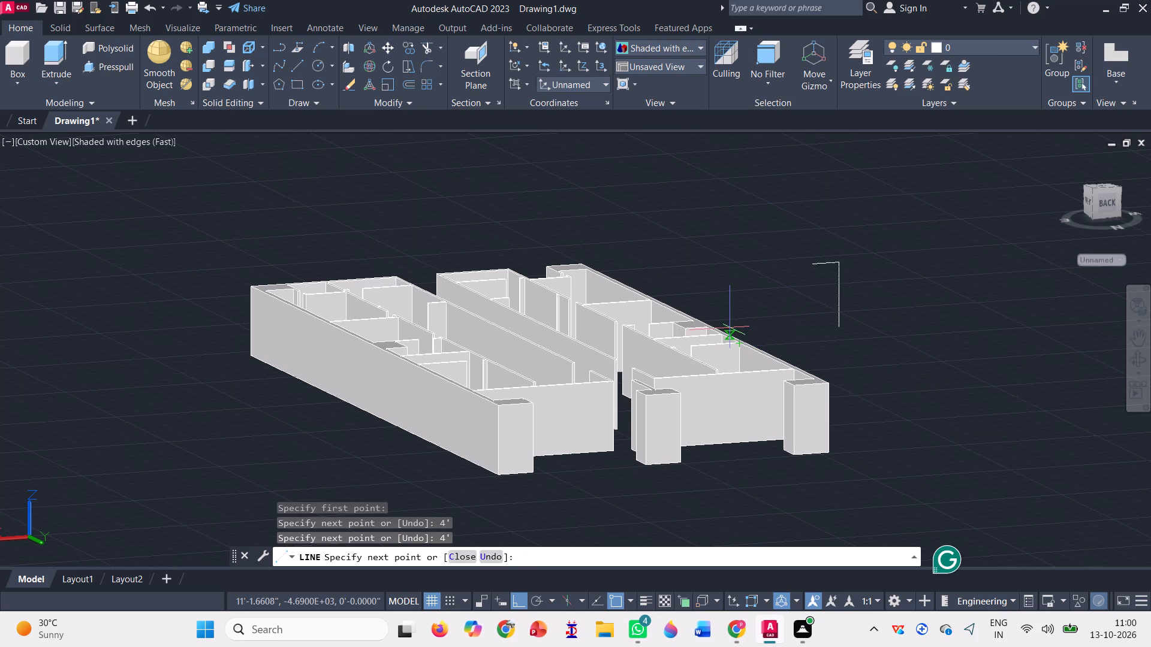
type("4'")
key("Return")
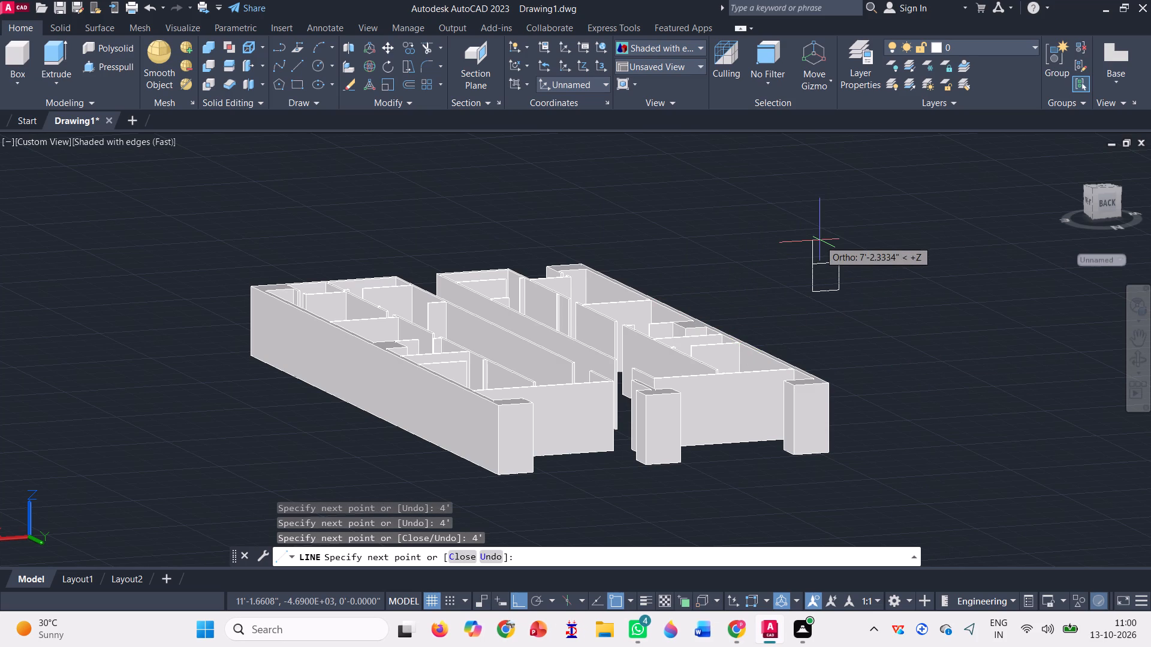
type("4'")
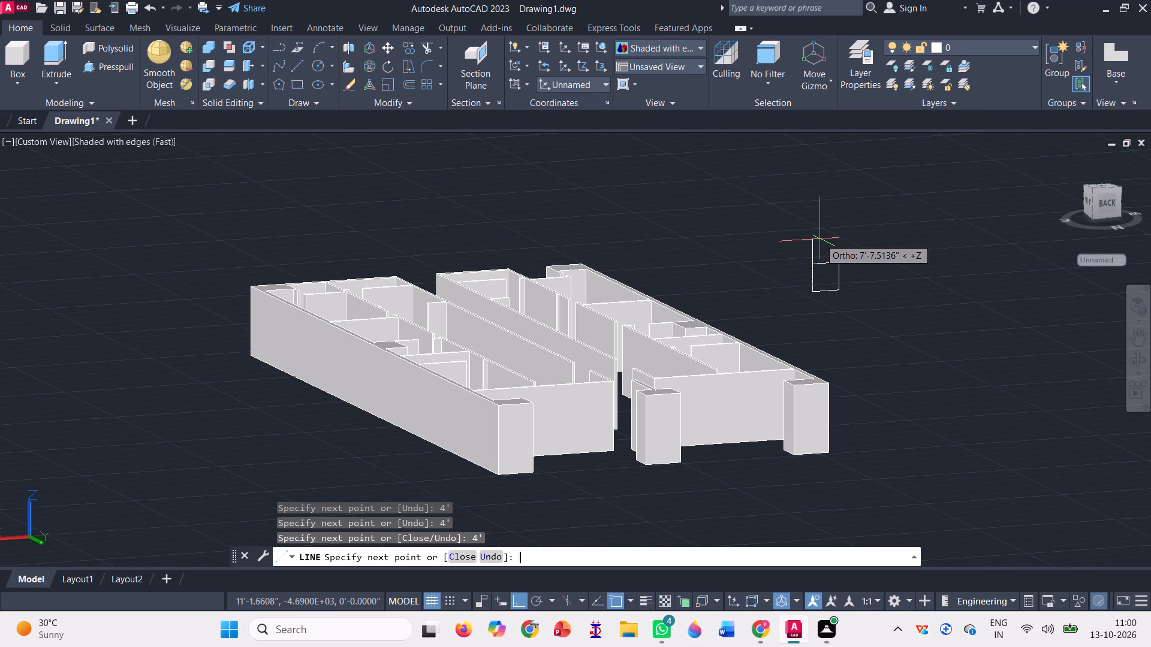
key("Return")
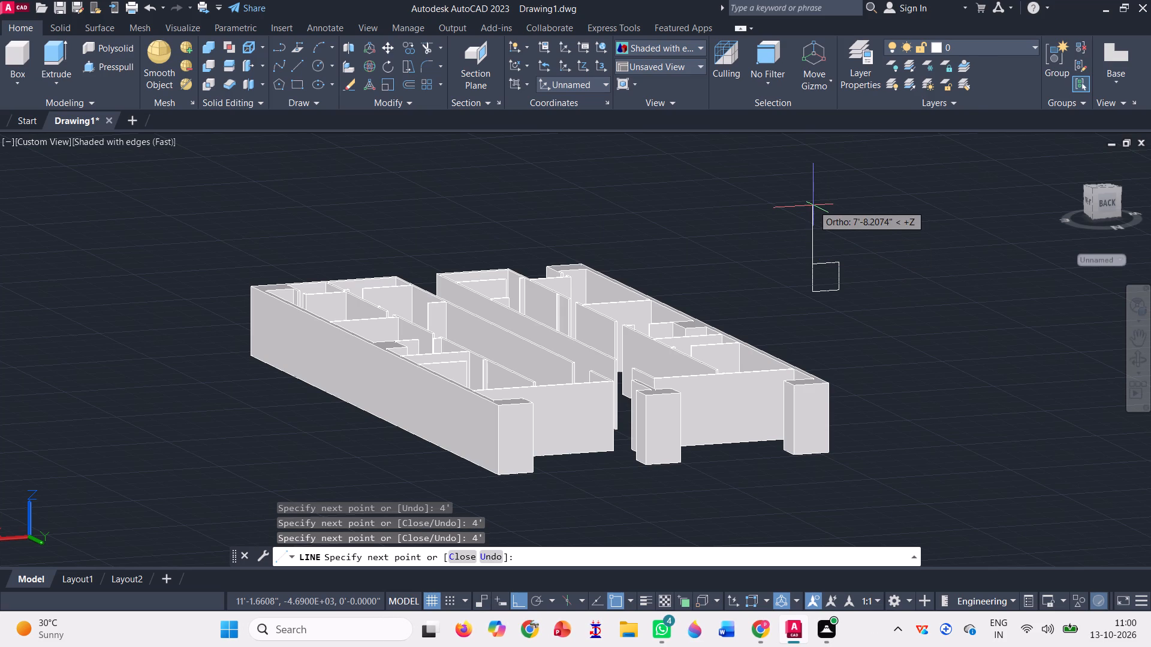
type("8'")
key("Return")
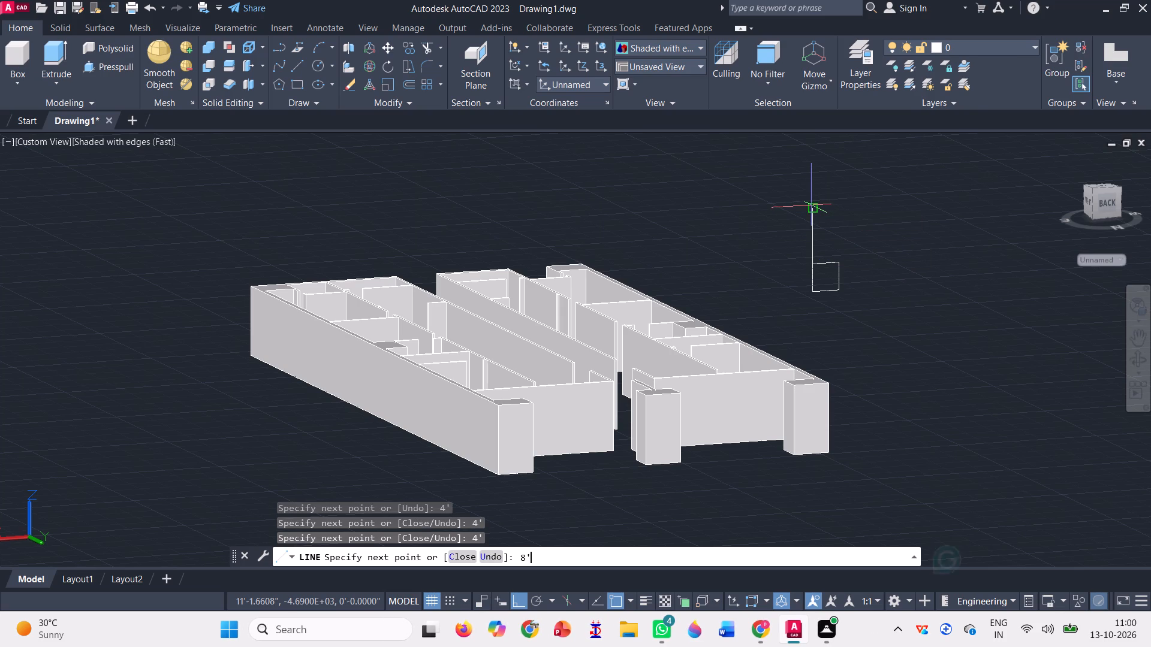
key("Return")
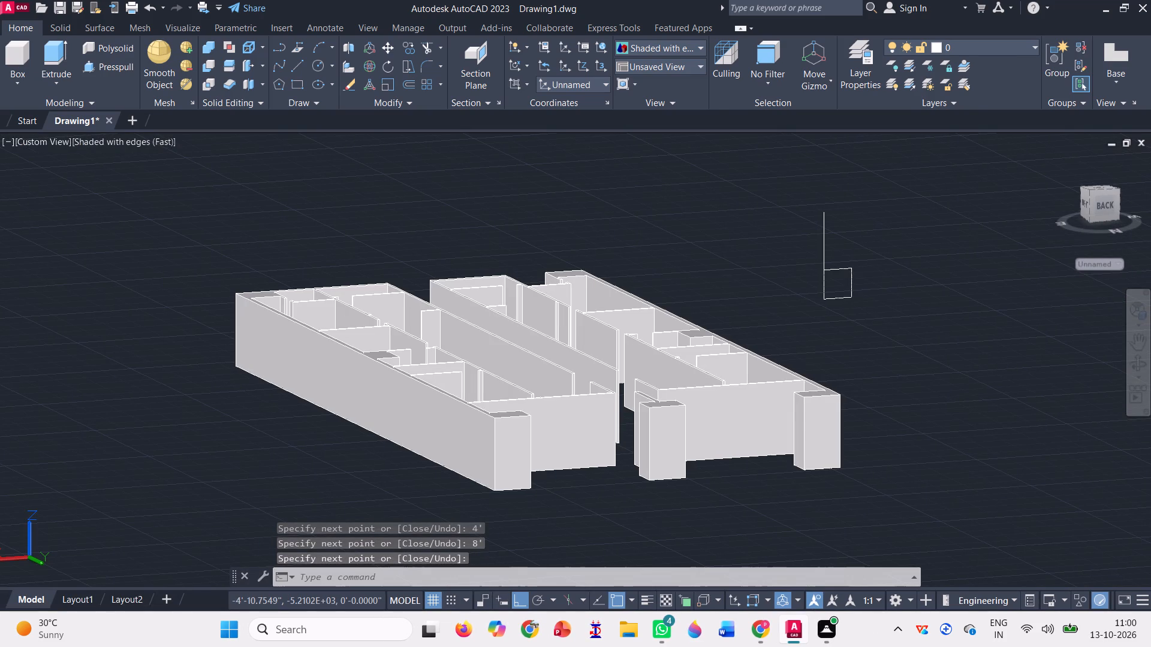
Join the lines of the 4' square and its 8' upright extension.
left_click(896, 324)
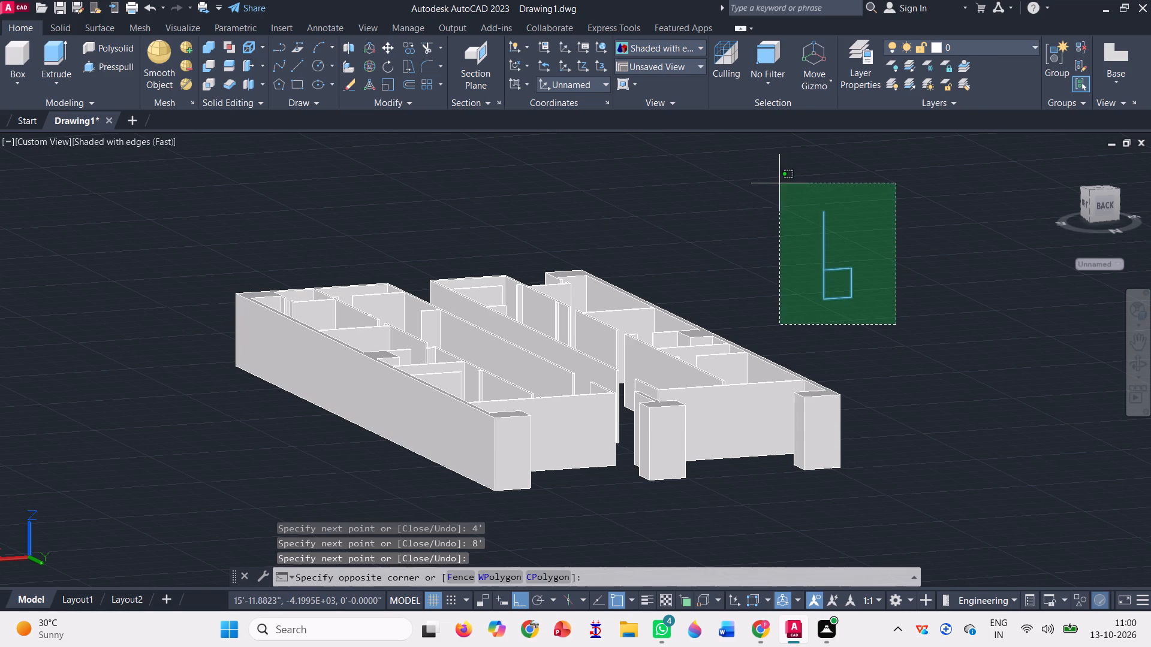
left_click(782, 183)
key("l")
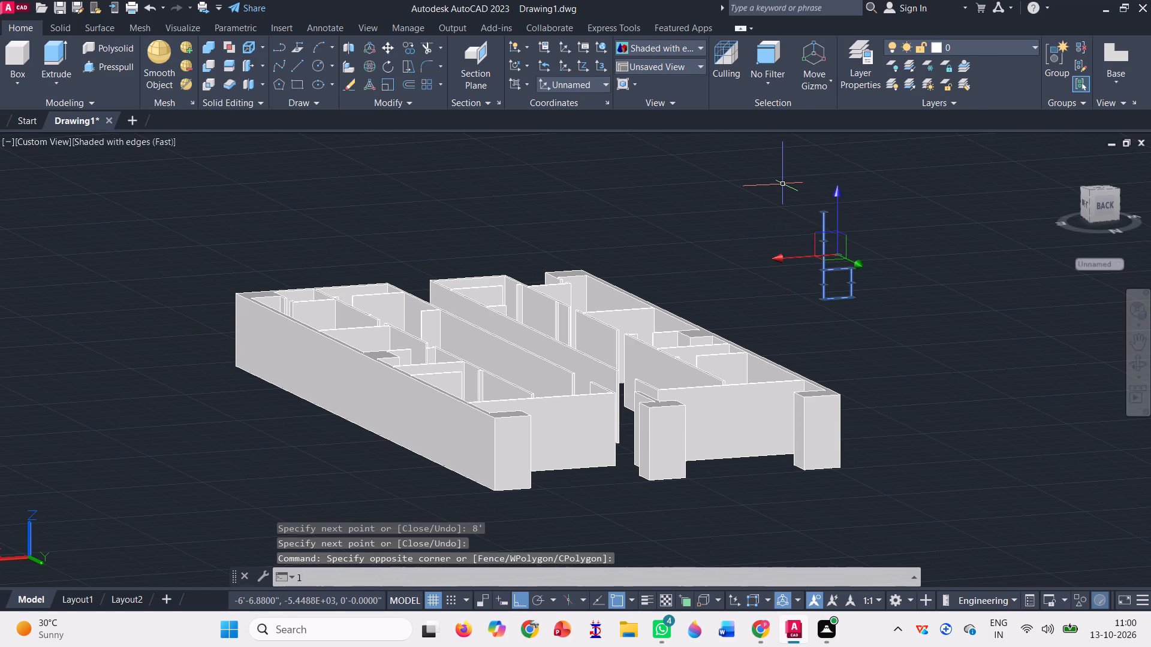
key("BackSpace")
key("j")
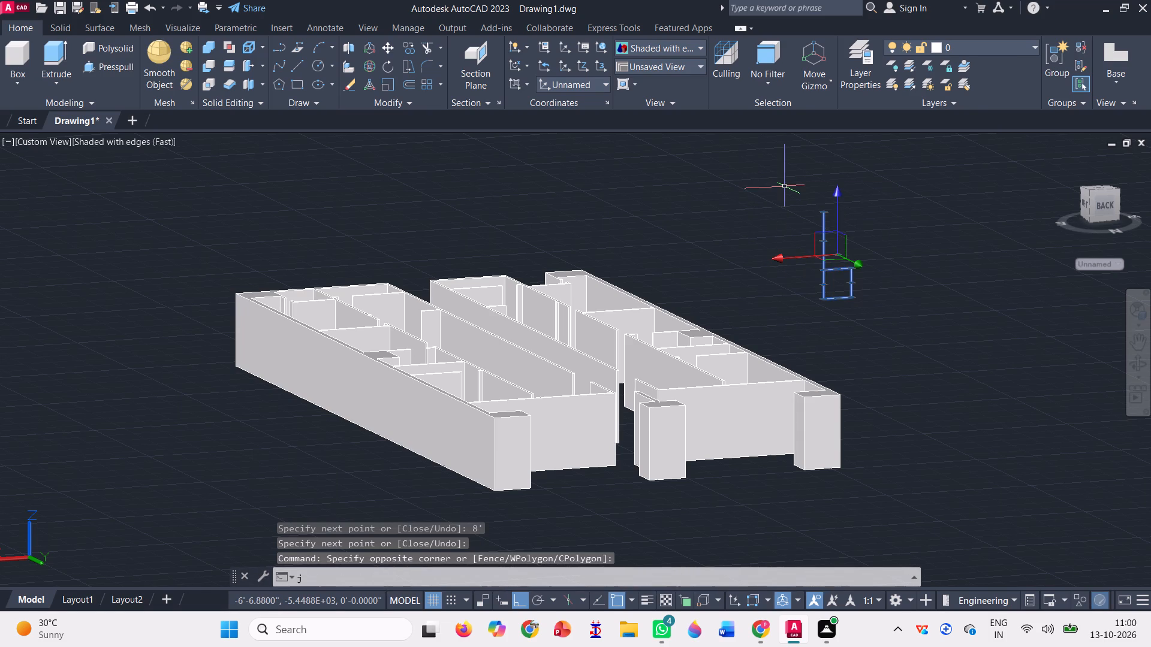
key("Return")
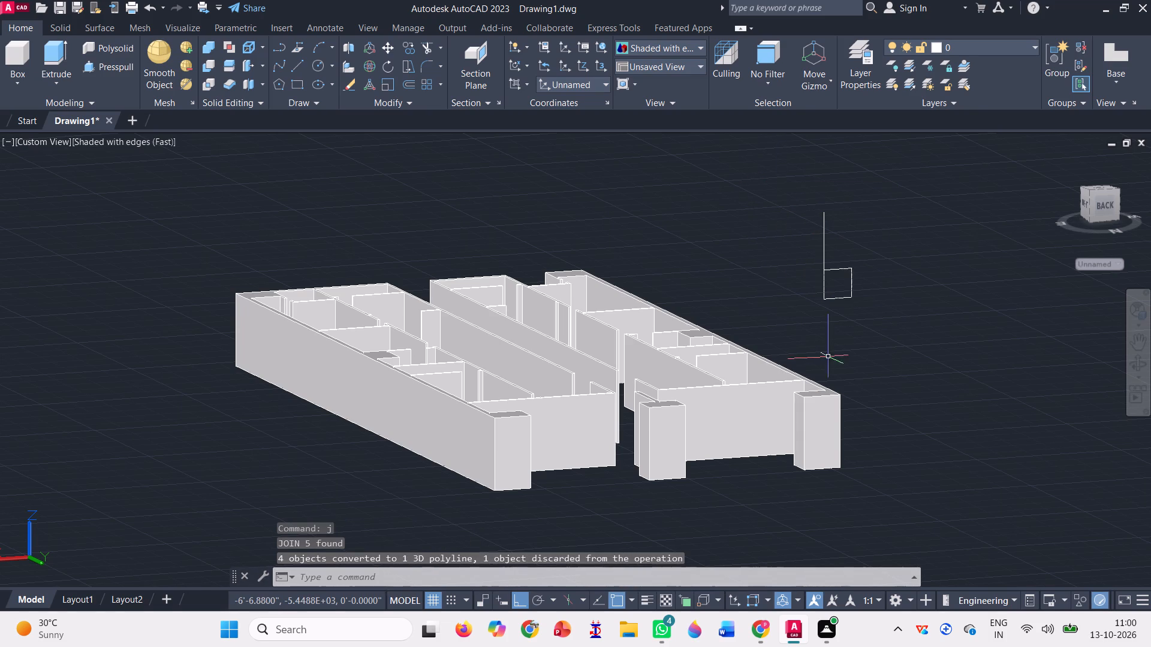
Examine the joined outline and the spare floor walls from the back and front sides.
left_click(1137, 361)
left_click_drag(884, 371, 761, 350)
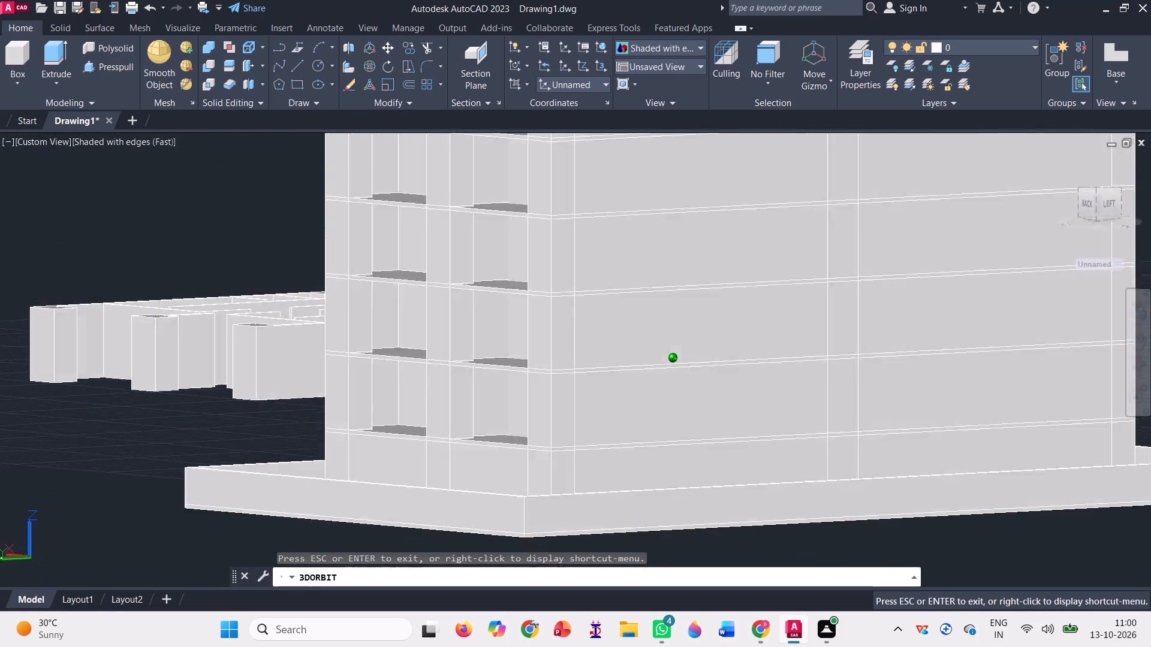
left_click_drag(761, 350, 787, 370)
scroll(697, 421, "up", 3)
scroll(692, 405, "down", 2)
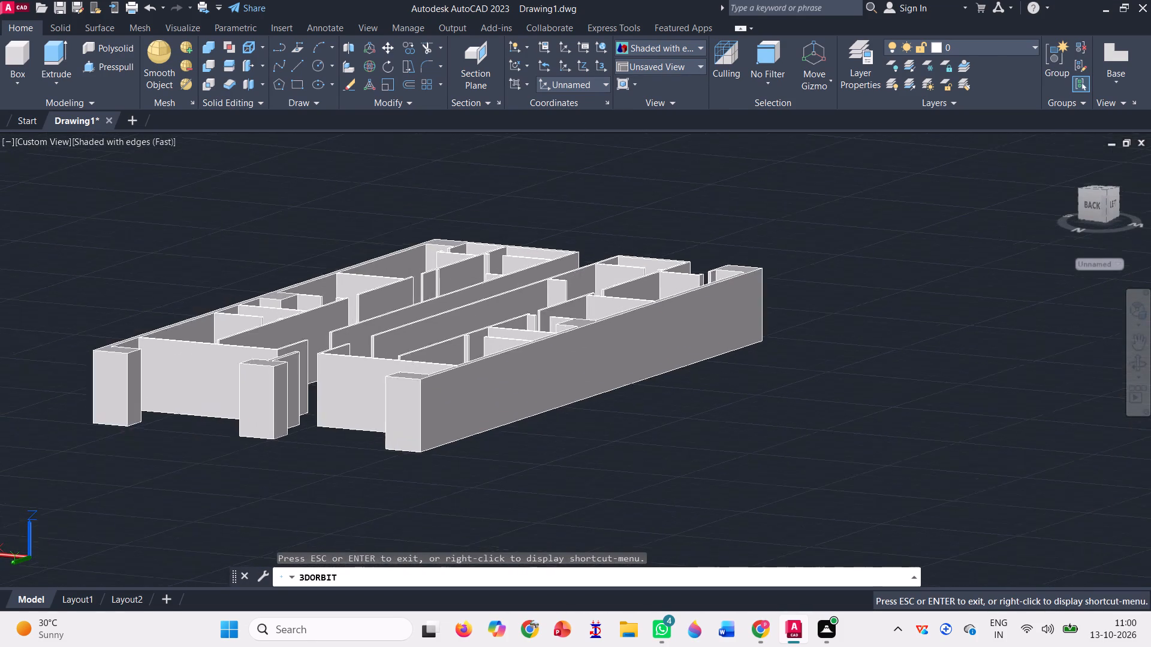
scroll(692, 405, "down", 9)
left_click_drag(754, 389, 803, 393)
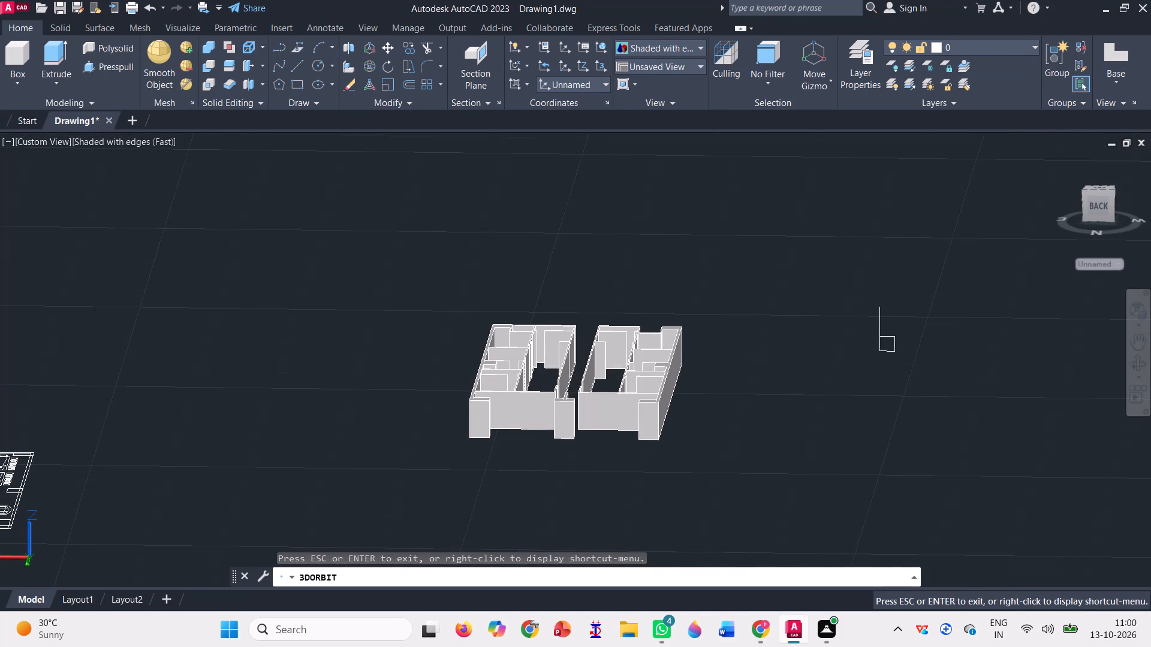
left_click(739, 421)
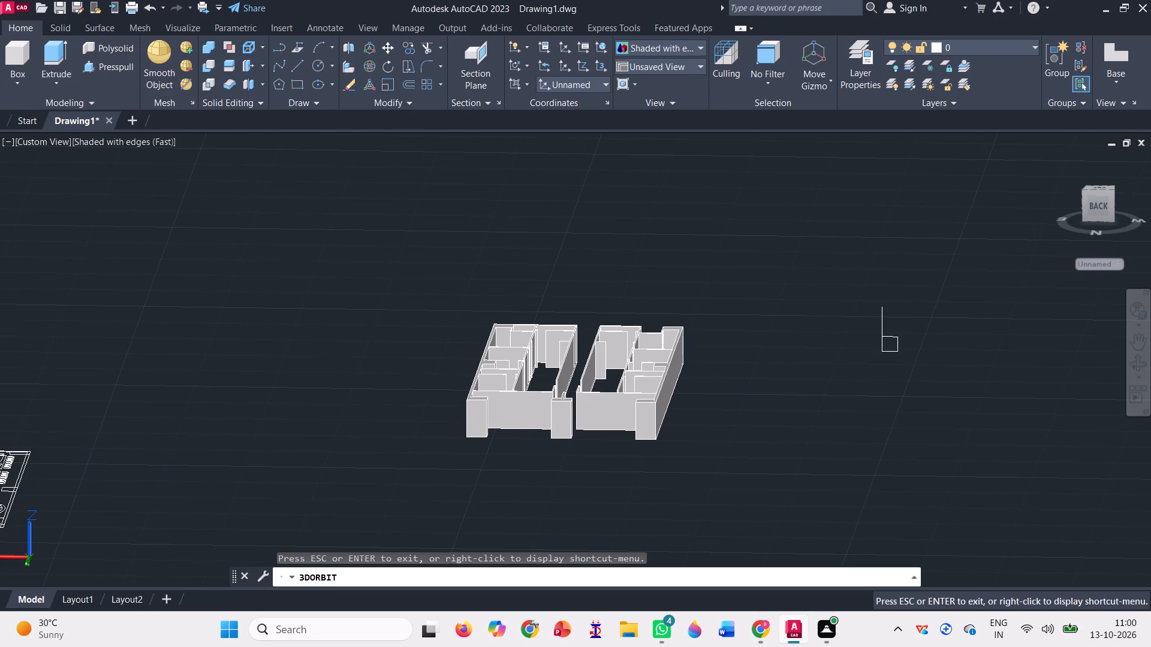
left_click_drag(417, 420, 736, 405)
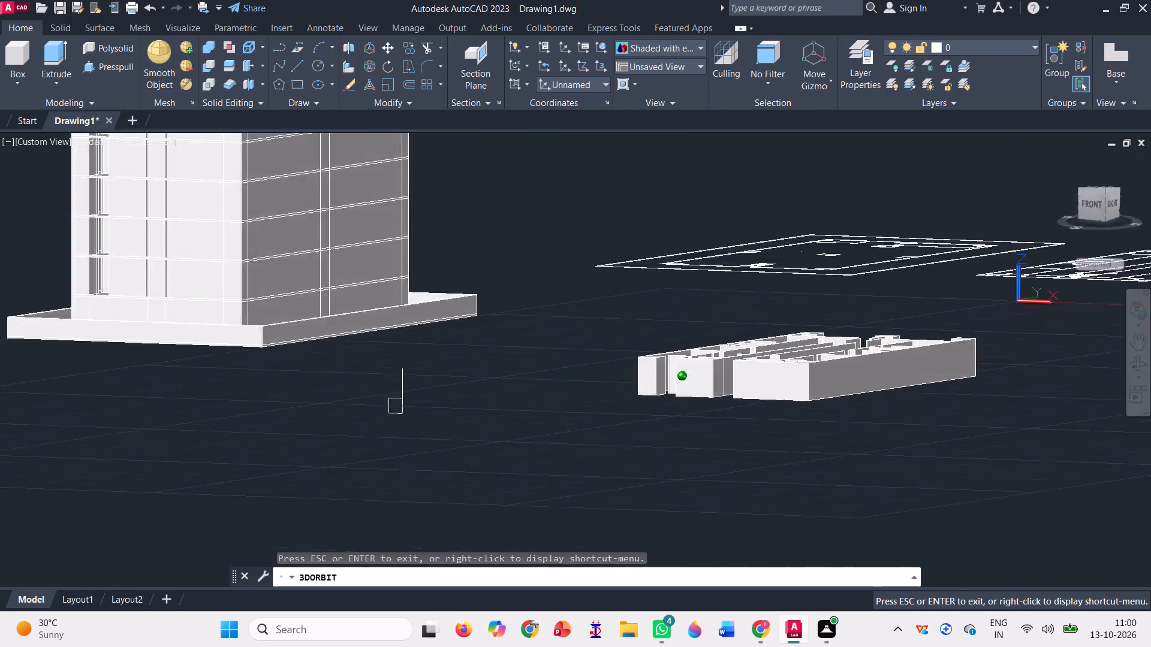
left_click_drag(736, 405, 807, 448)
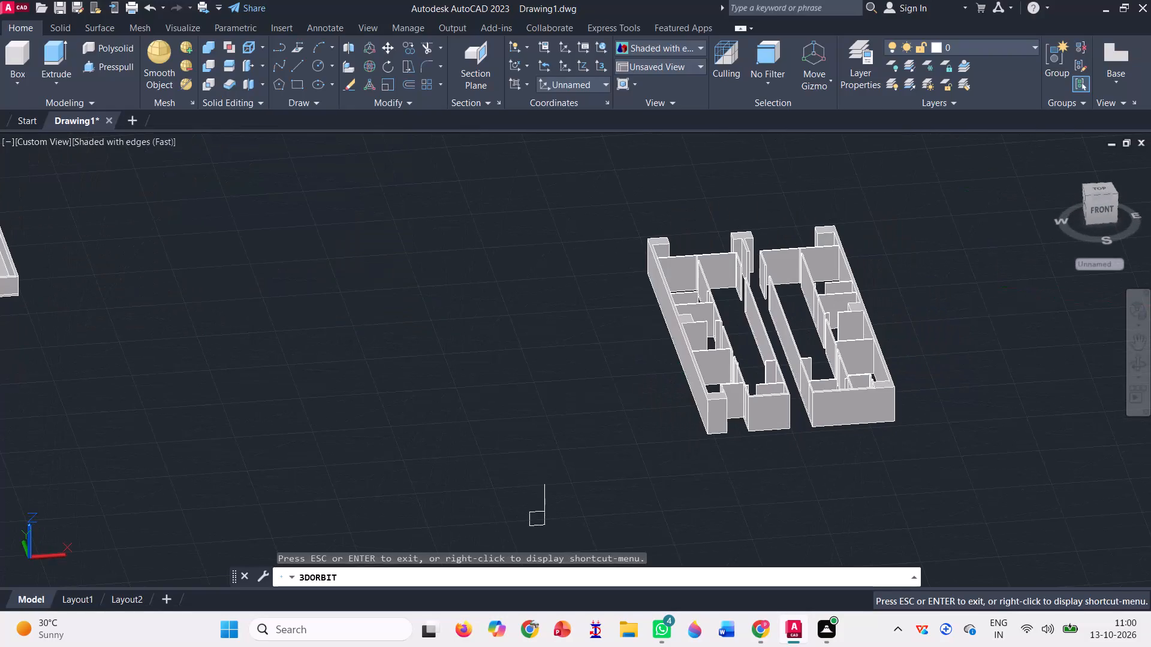
scroll(525, 529, "up", 2)
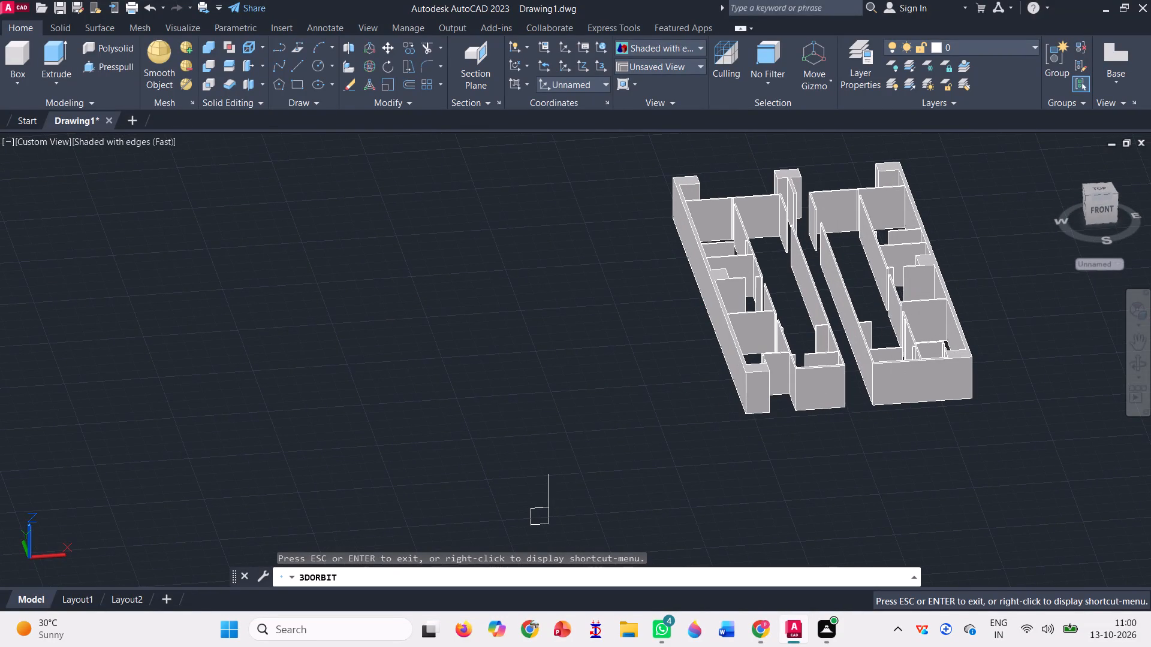
scroll(870, 374, "up", 2)
scroll(819, 404, "up", 3)
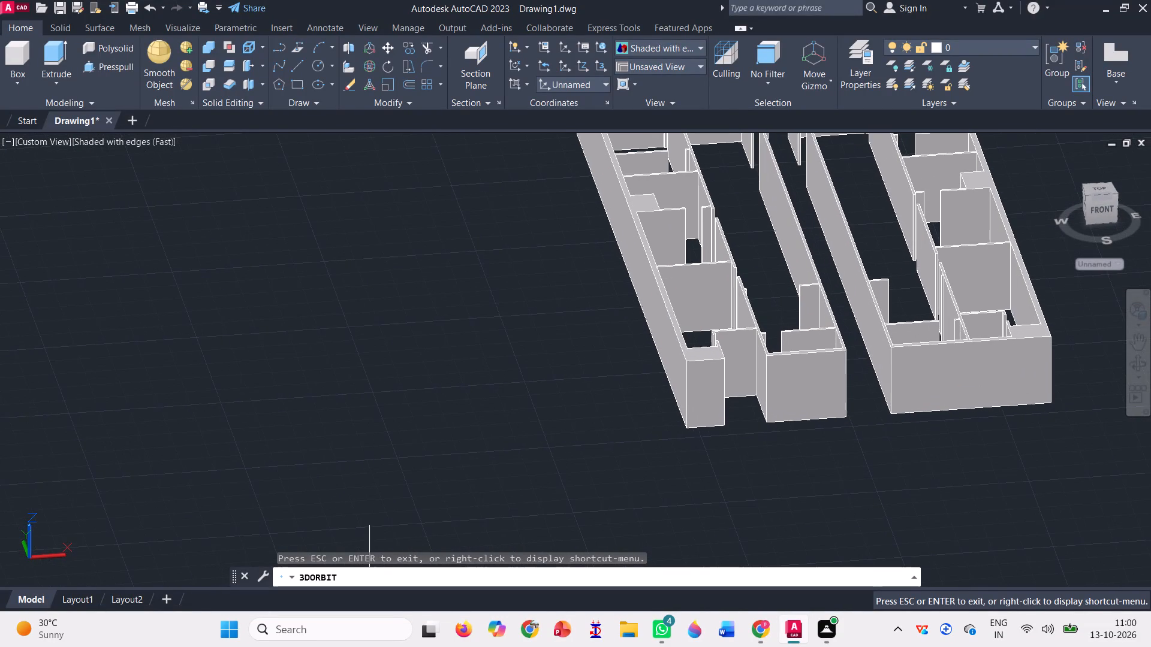
scroll(819, 404, "up", 4)
scroll(778, 347, "down", 3)
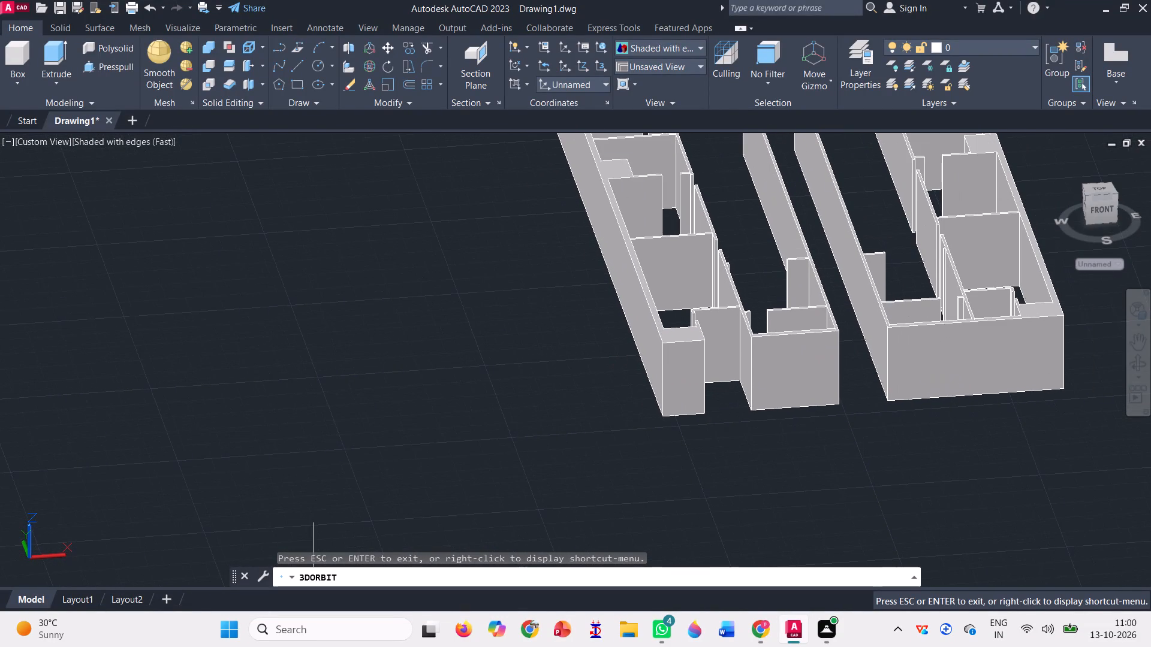
scroll(783, 332, "up", 3)
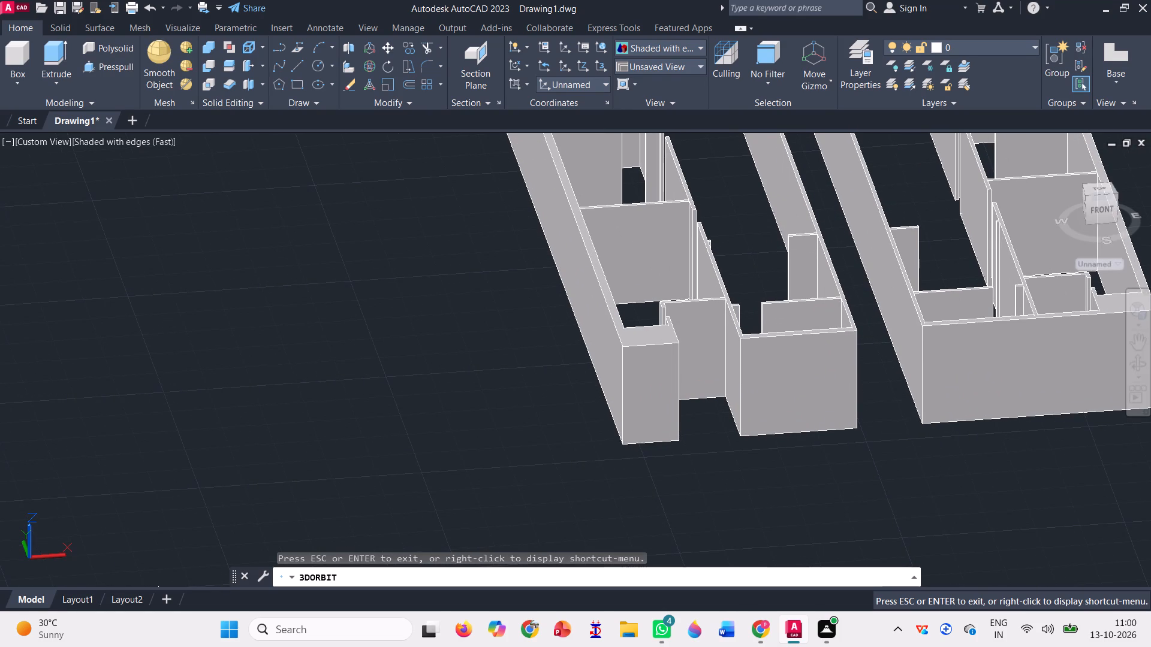
scroll(547, 408, "down", 4)
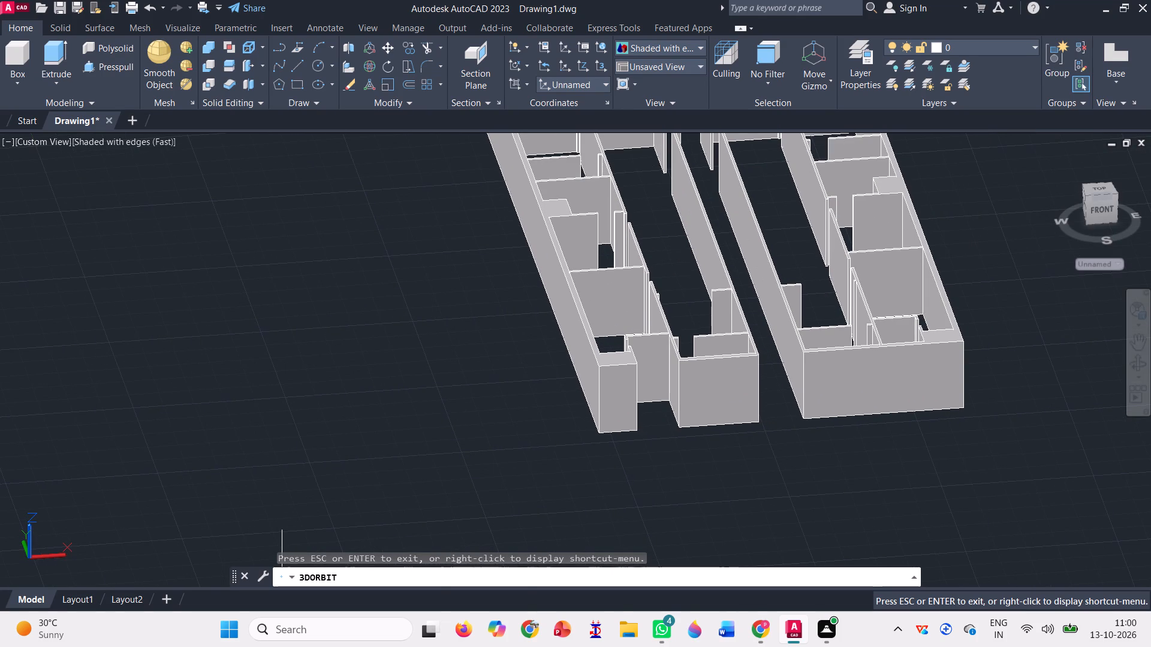
key("Escape")
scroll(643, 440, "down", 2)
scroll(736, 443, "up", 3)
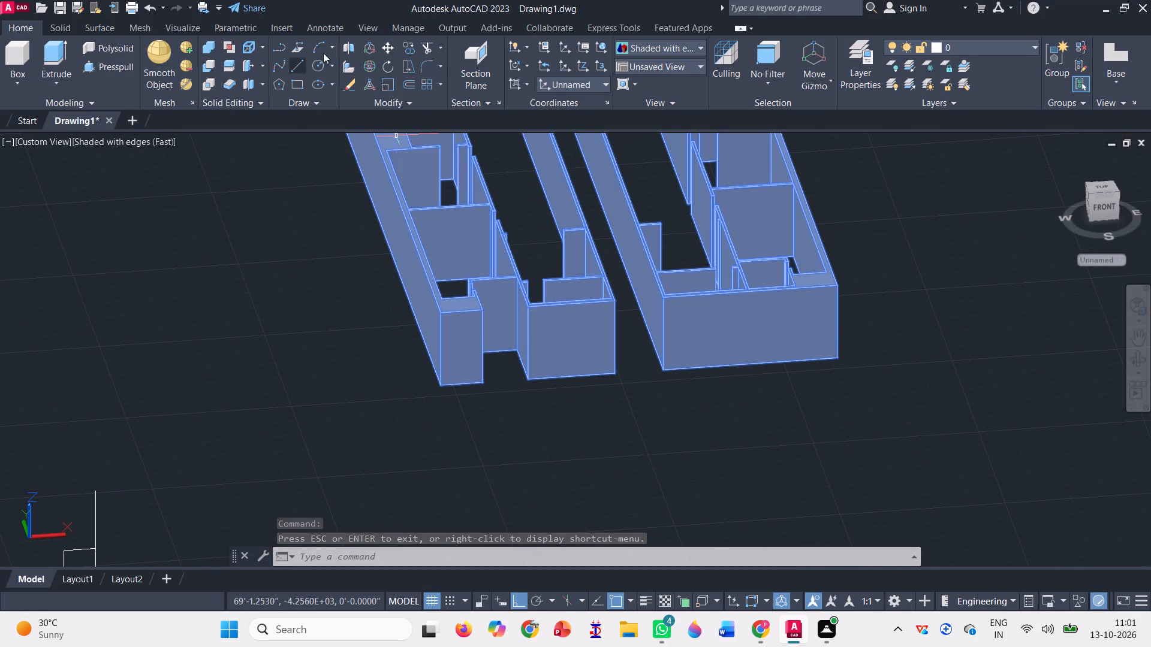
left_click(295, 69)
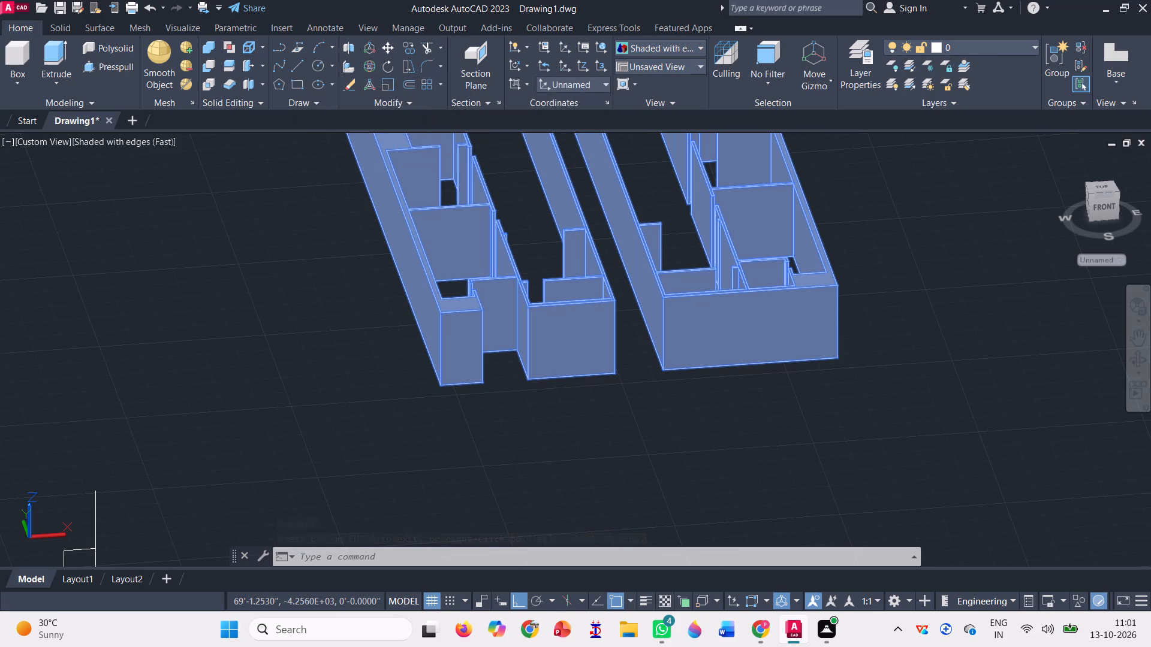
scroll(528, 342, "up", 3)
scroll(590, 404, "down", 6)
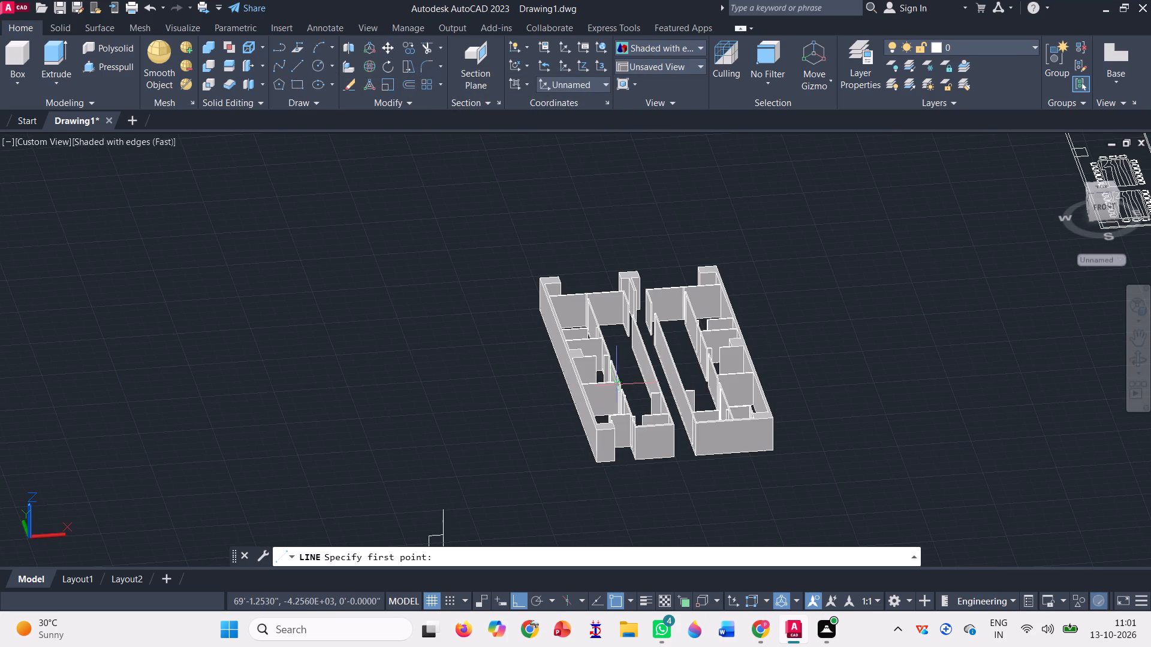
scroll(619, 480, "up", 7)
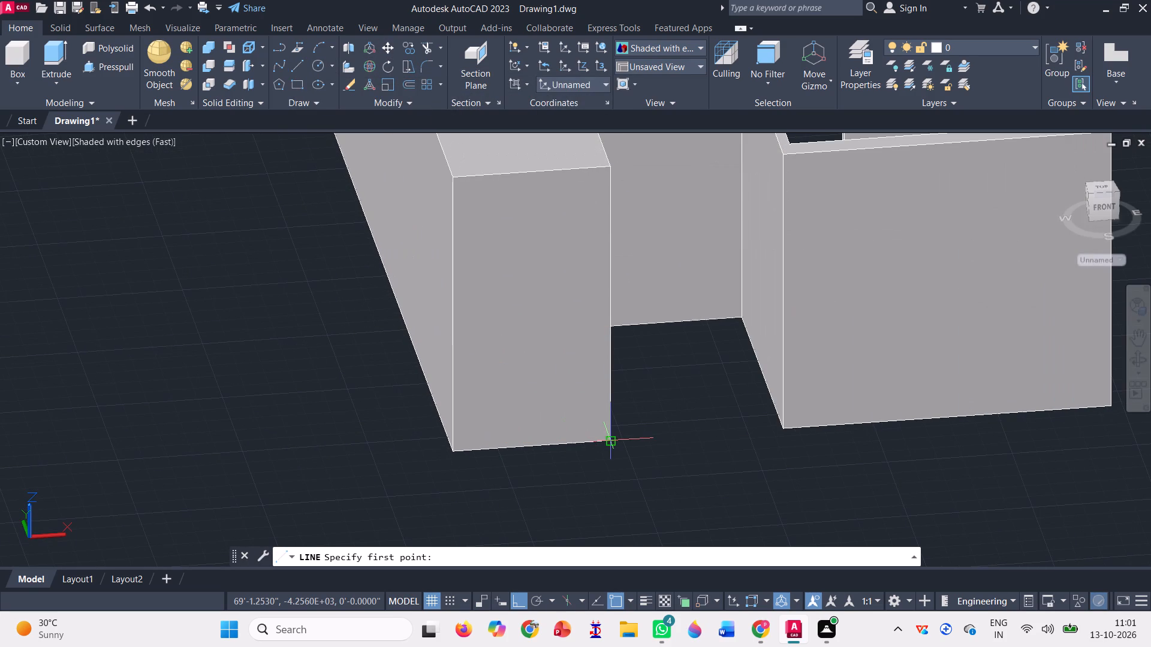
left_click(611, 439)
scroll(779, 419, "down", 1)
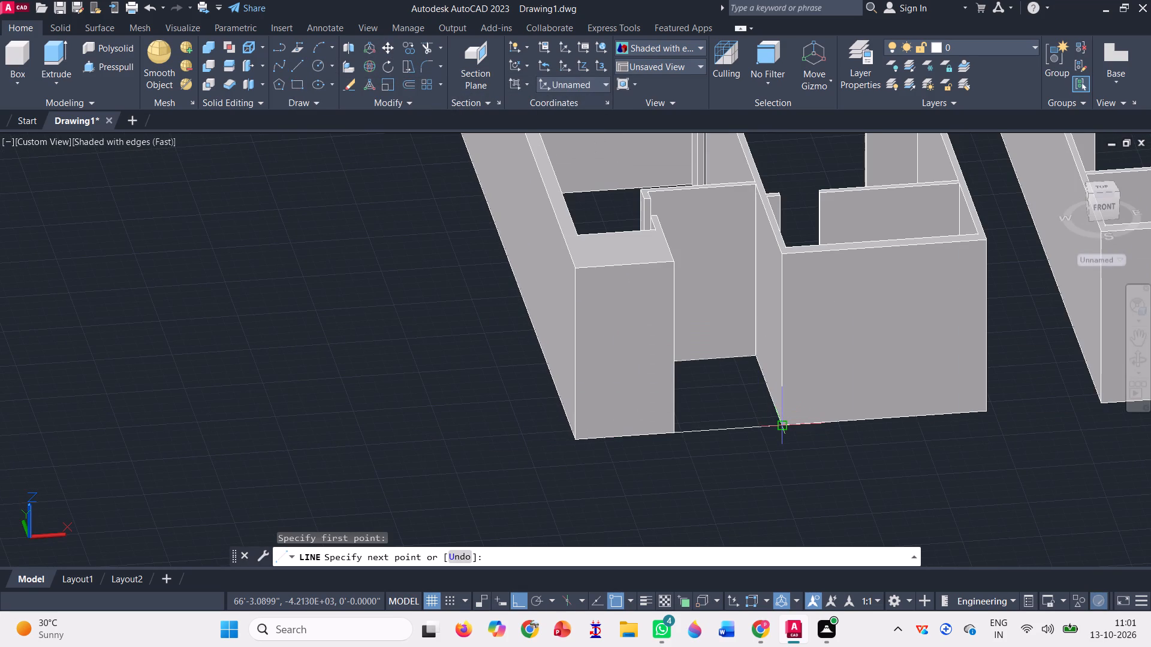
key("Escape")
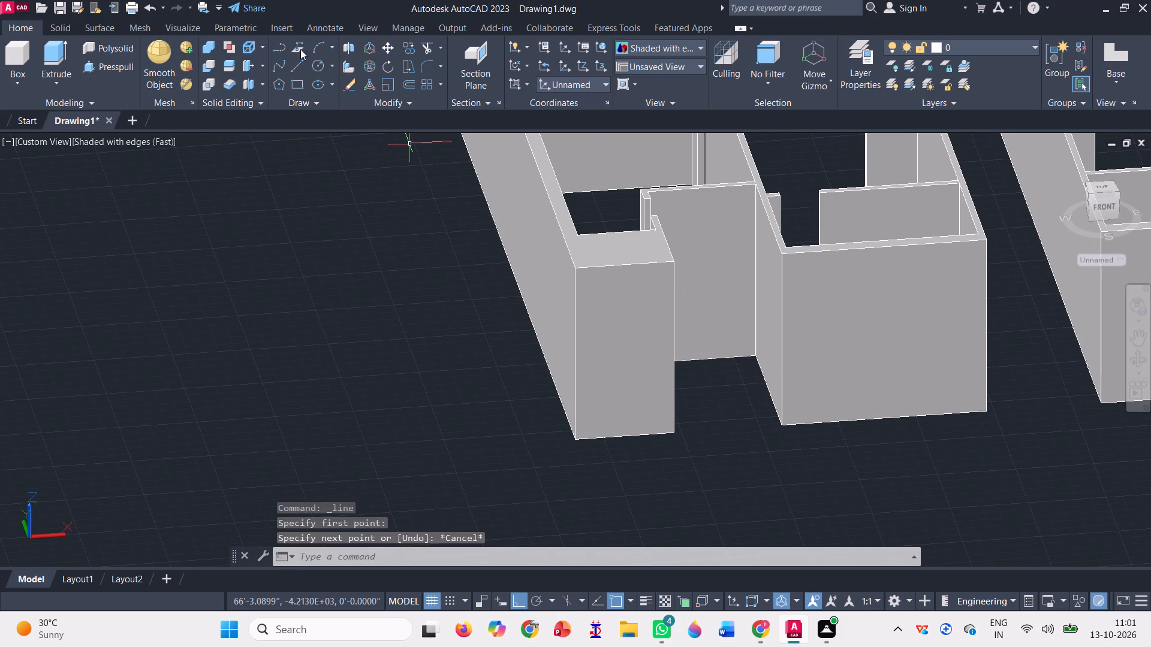
Outline the front gap of the western floor wall with a closed four-sided line shape at wall-top level, matching the wall thickness.
left_click(299, 67)
scroll(793, 234, "up", 4)
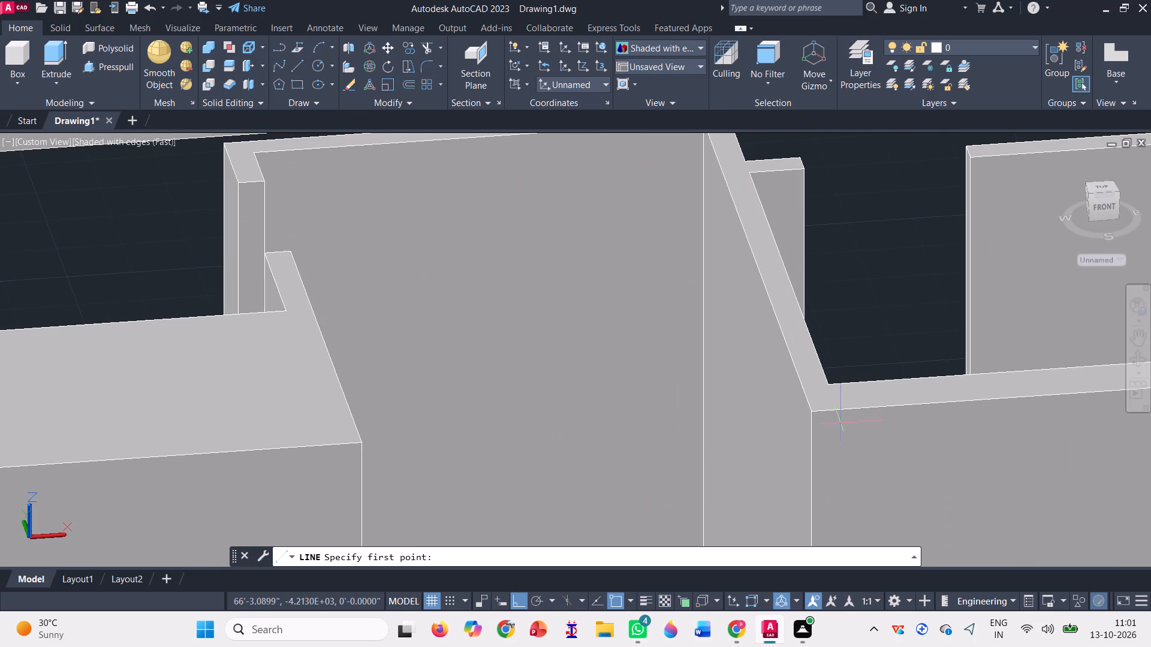
left_click(831, 383)
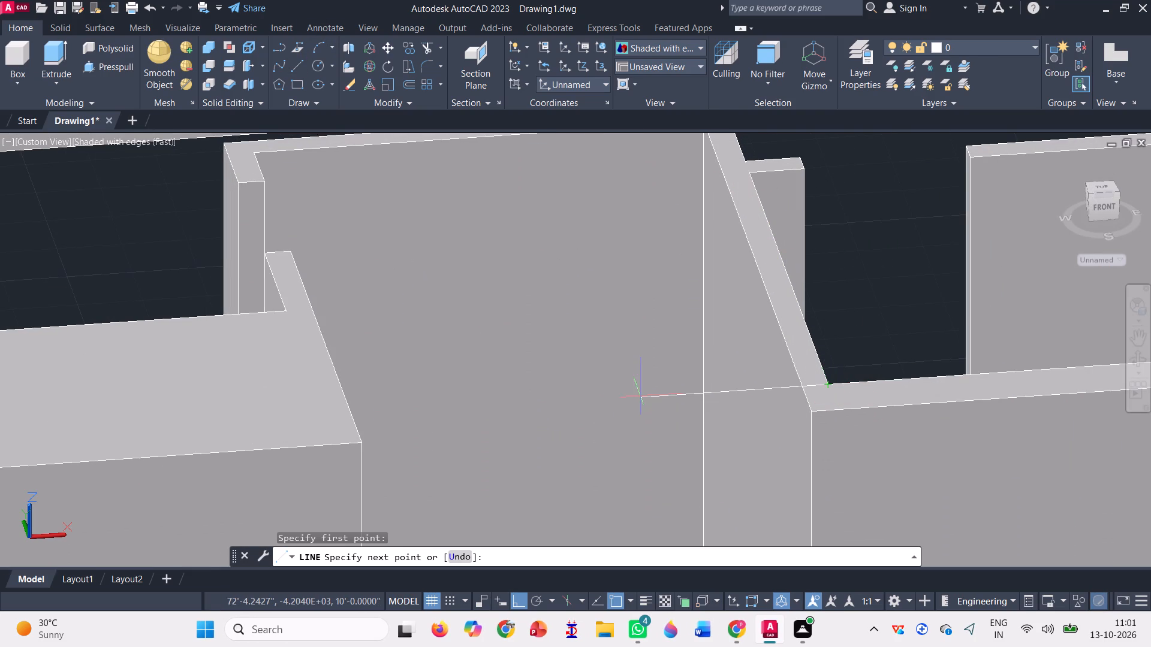
left_click(352, 418)
left_click(360, 443)
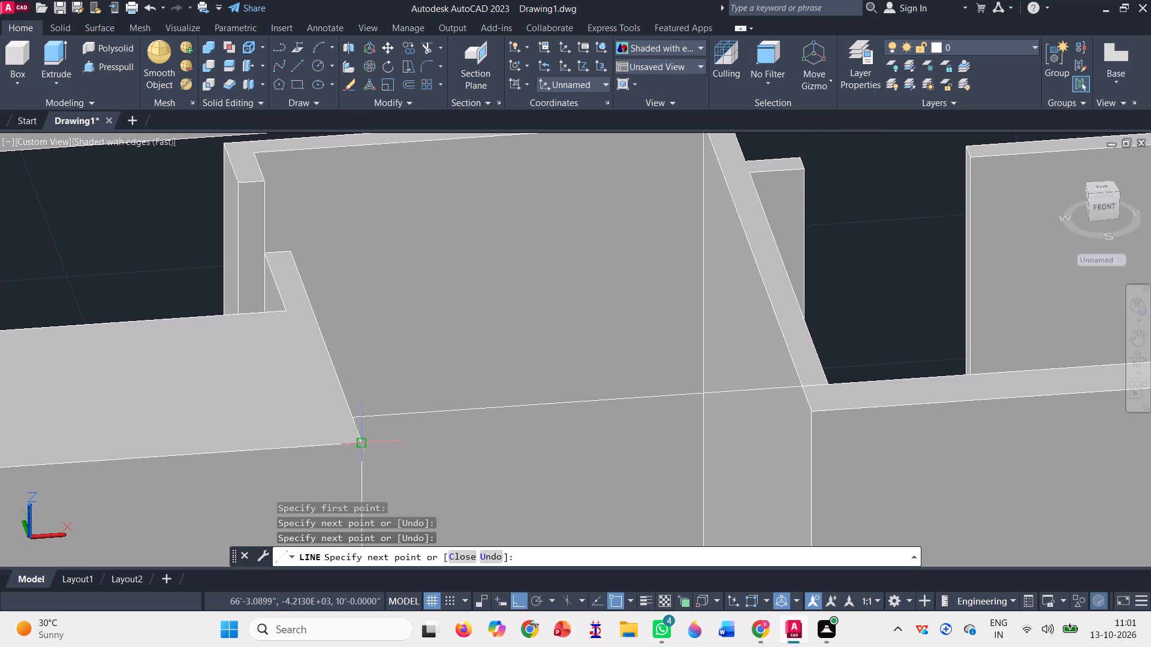
left_click(811, 412)
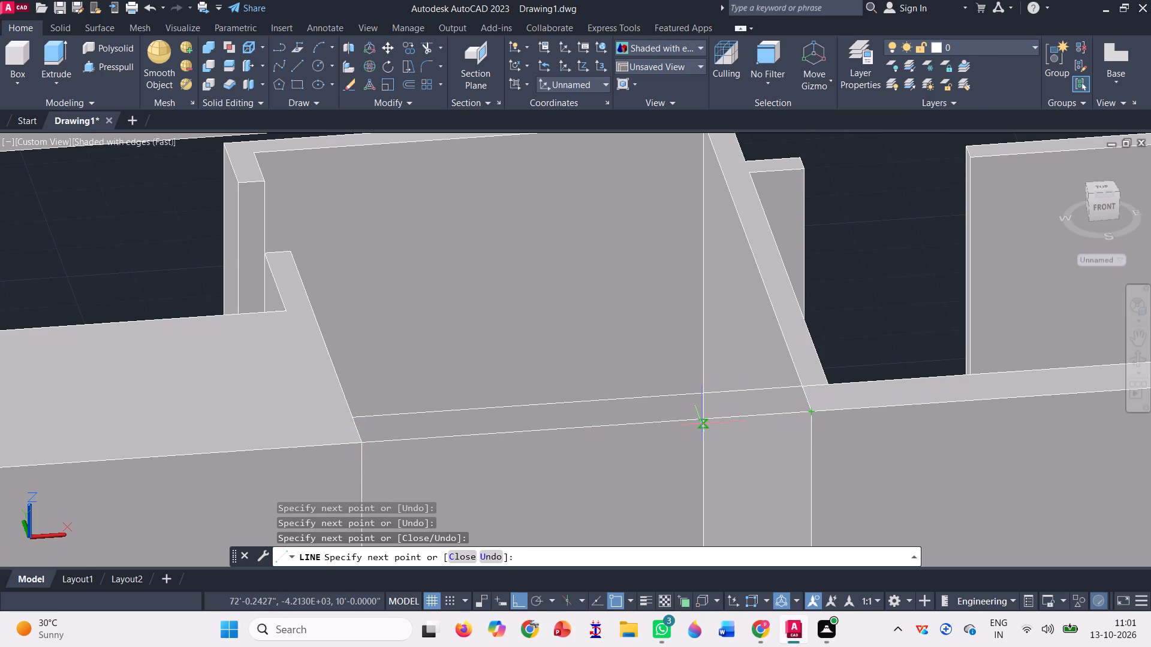
left_click(804, 385)
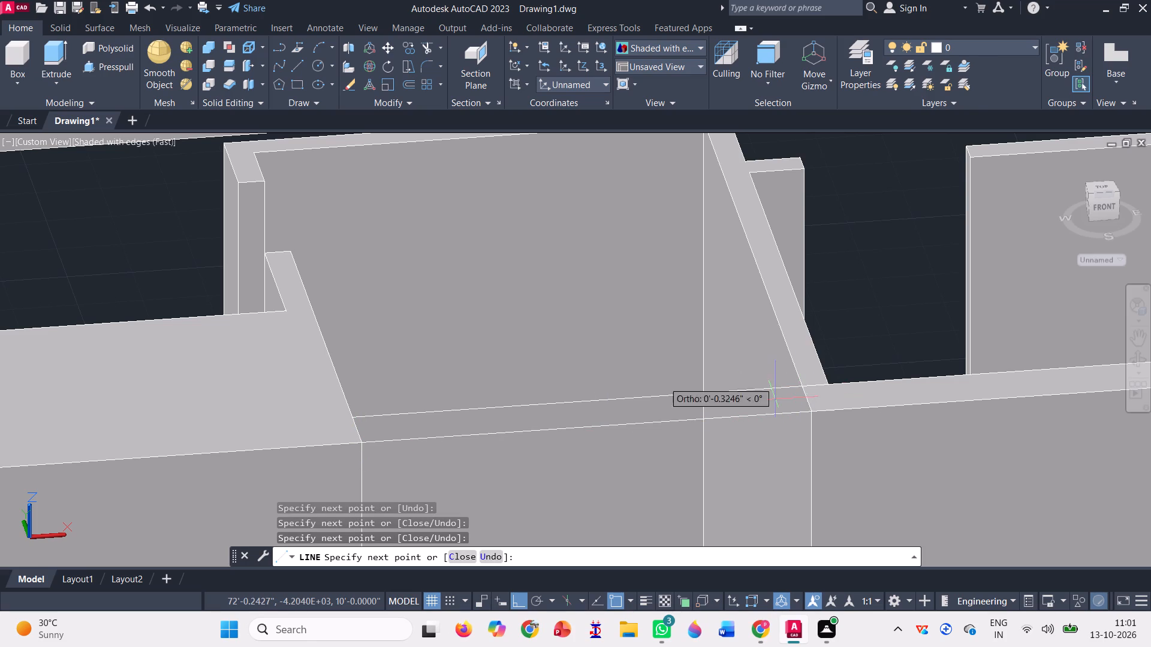
key("space")
scroll(616, 345, "down", 5)
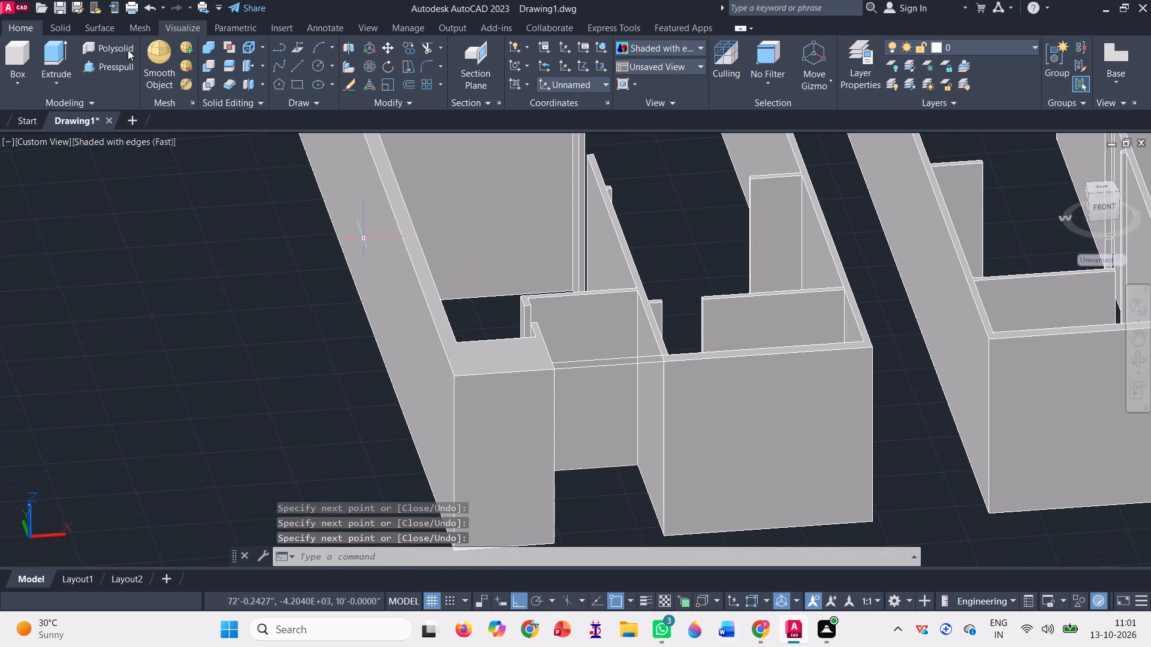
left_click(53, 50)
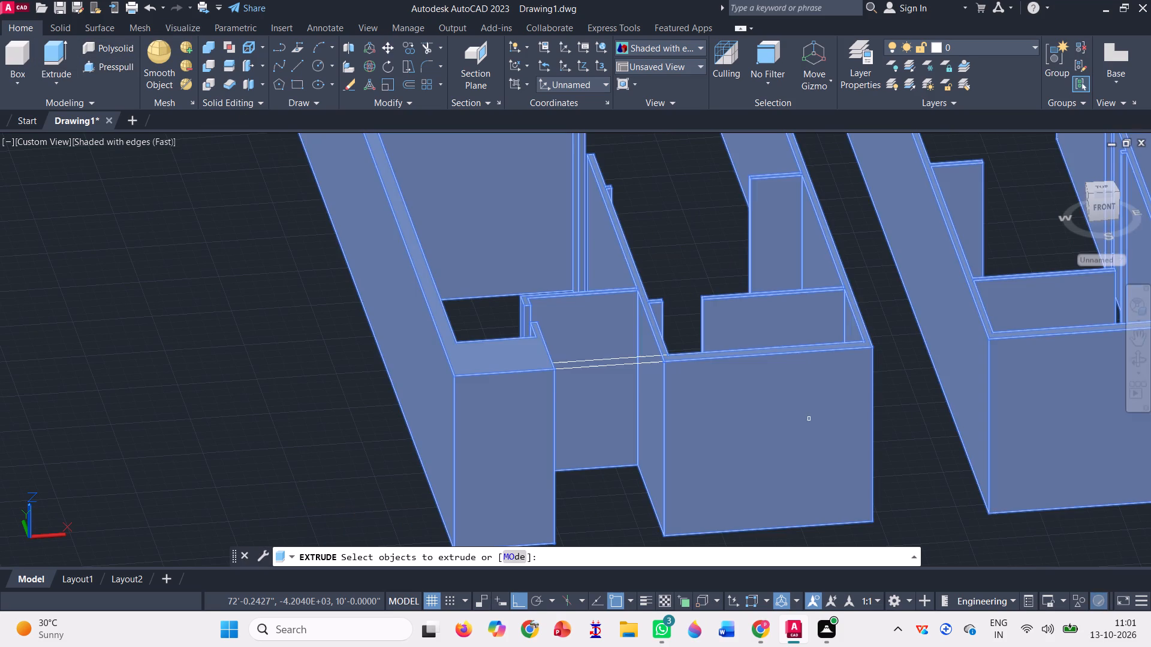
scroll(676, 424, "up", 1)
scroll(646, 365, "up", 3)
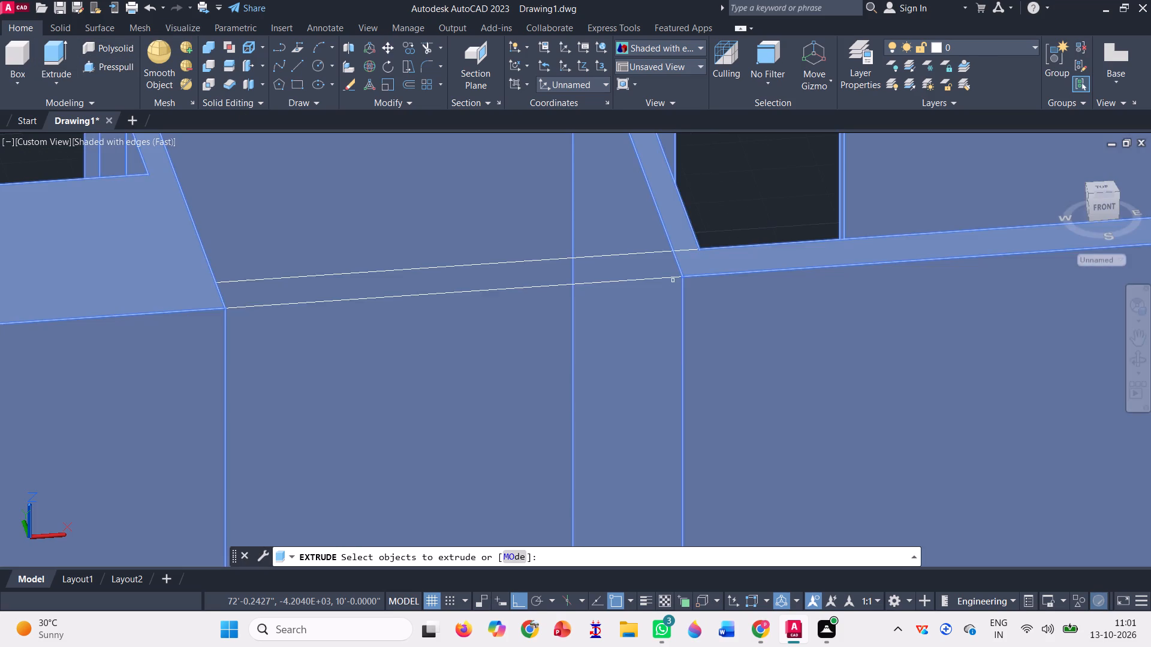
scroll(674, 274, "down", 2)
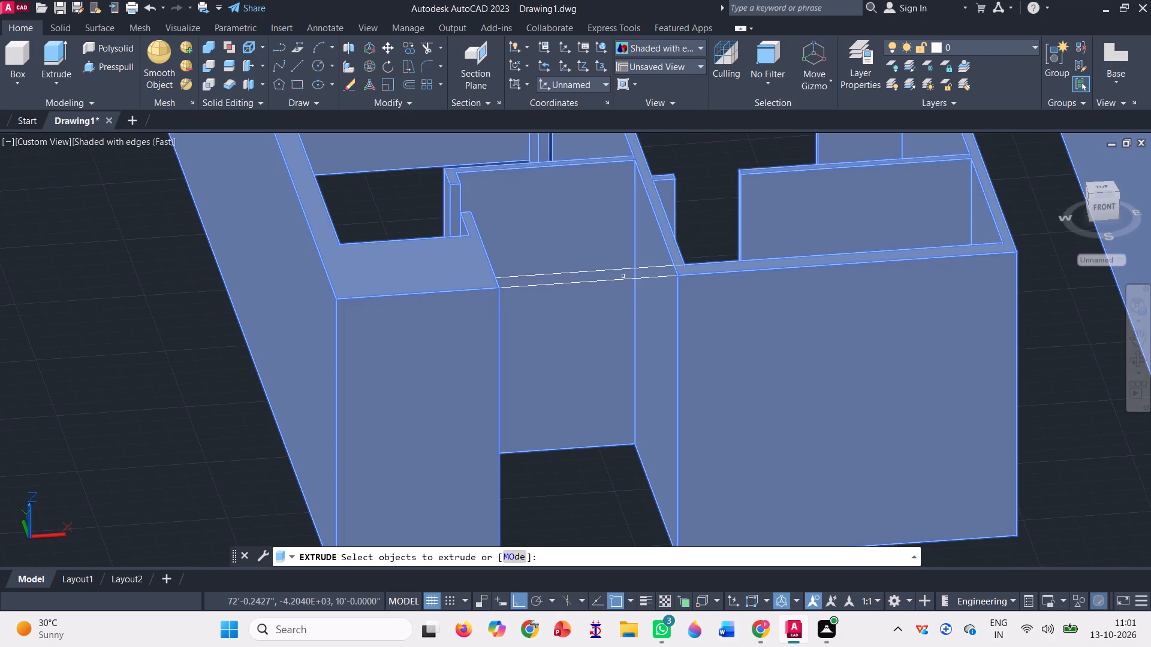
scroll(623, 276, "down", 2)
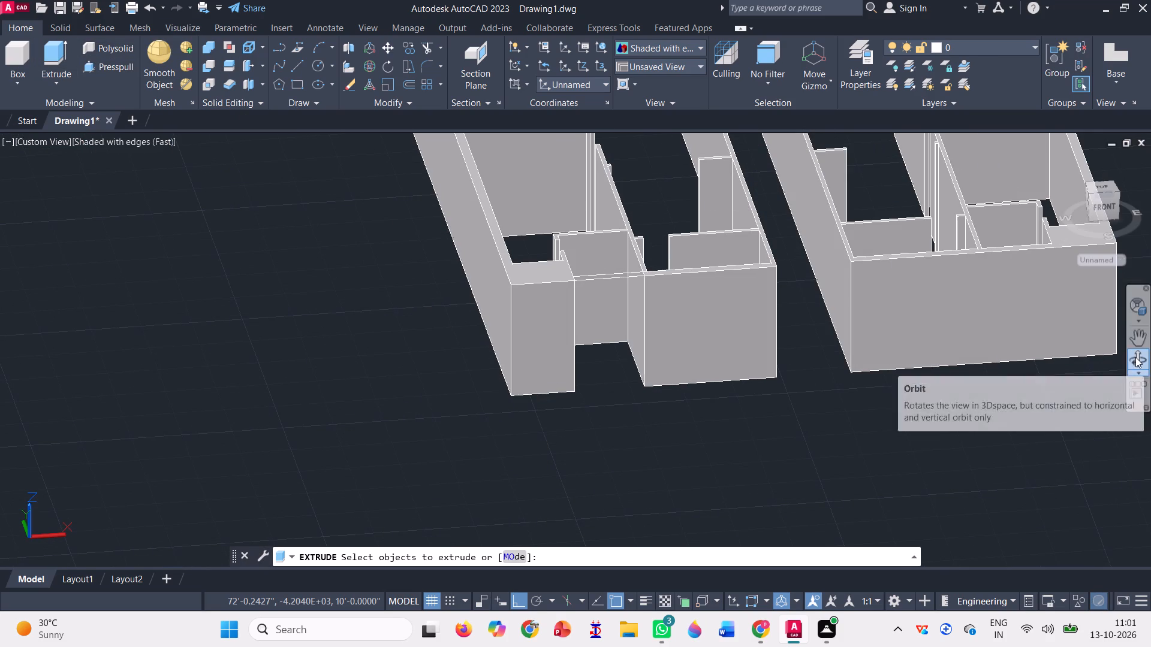
Fill the outlined front gap with a box spanning its opposite corners and reaching down with a height of -10'.
left_click(1135, 357)
left_click_drag(559, 415, 568, 463)
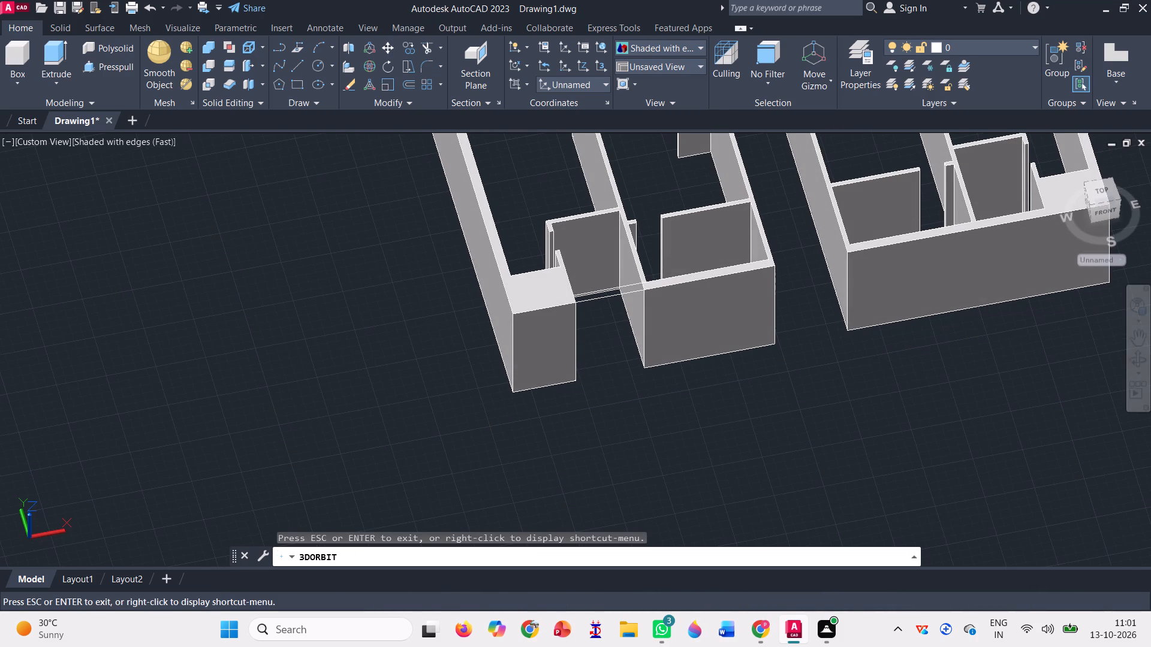
key("Escape")
scroll(587, 271, "up", 2)
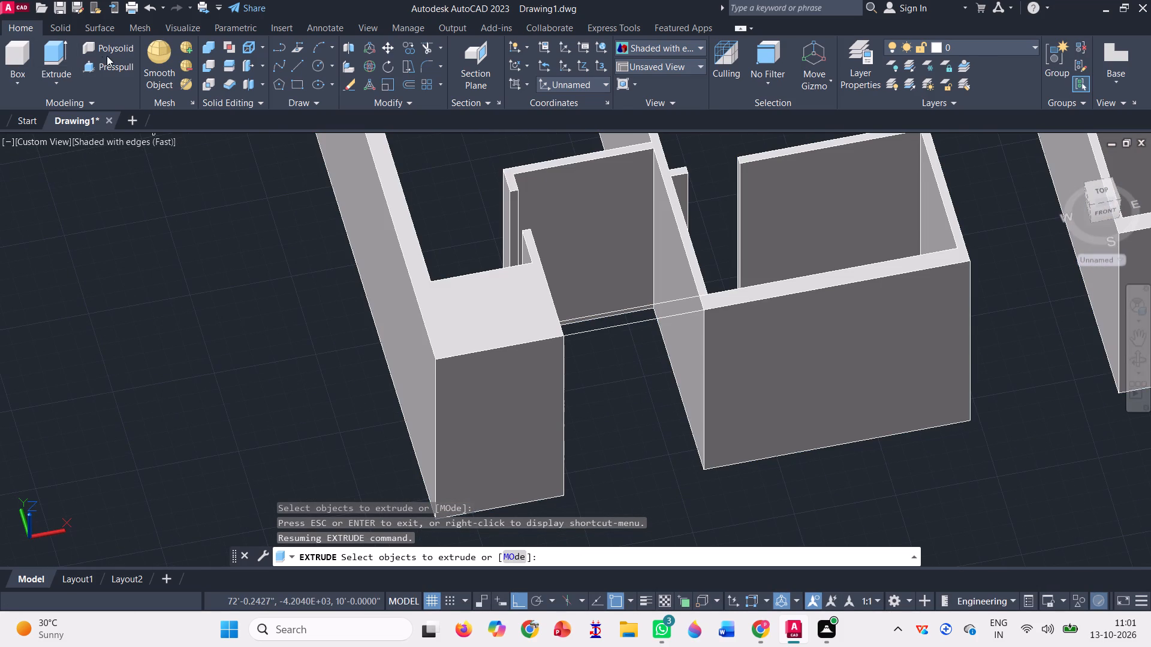
left_click(15, 53)
scroll(692, 283, "up", 3)
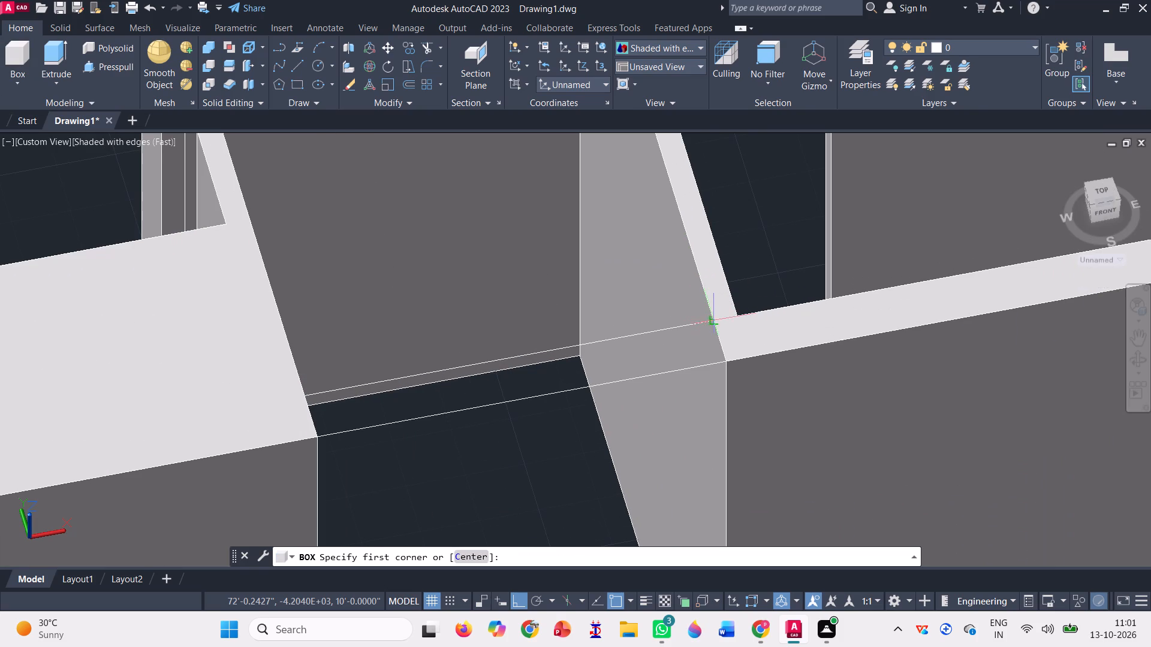
left_click(715, 318)
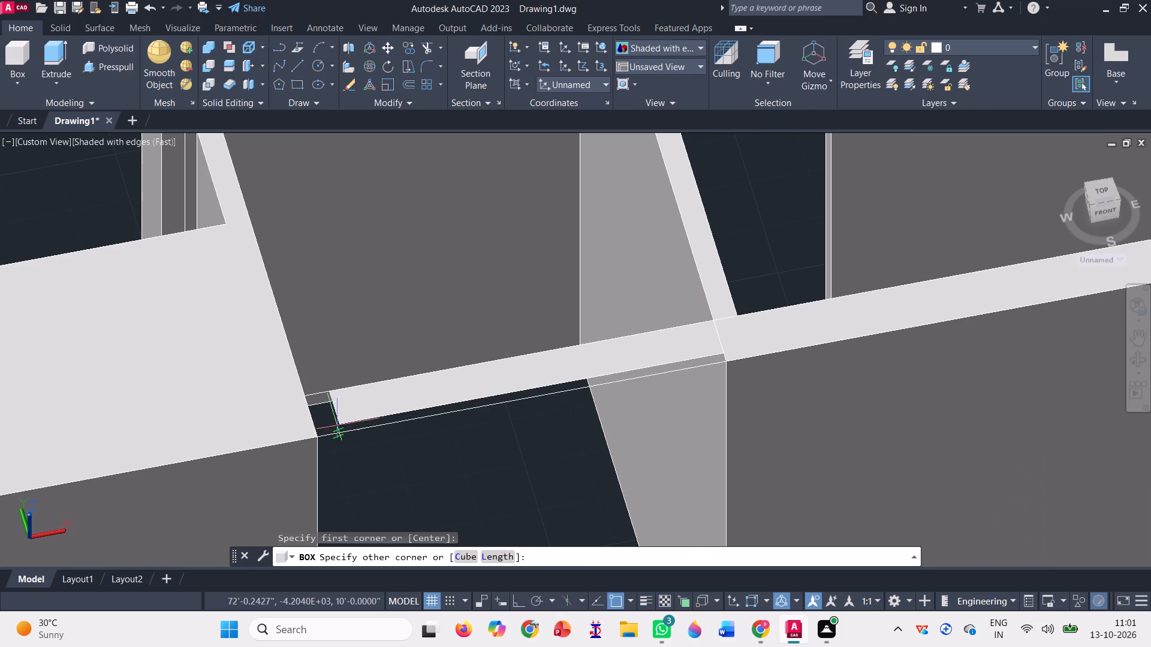
left_click(321, 439)
scroll(402, 353, "down", 3)
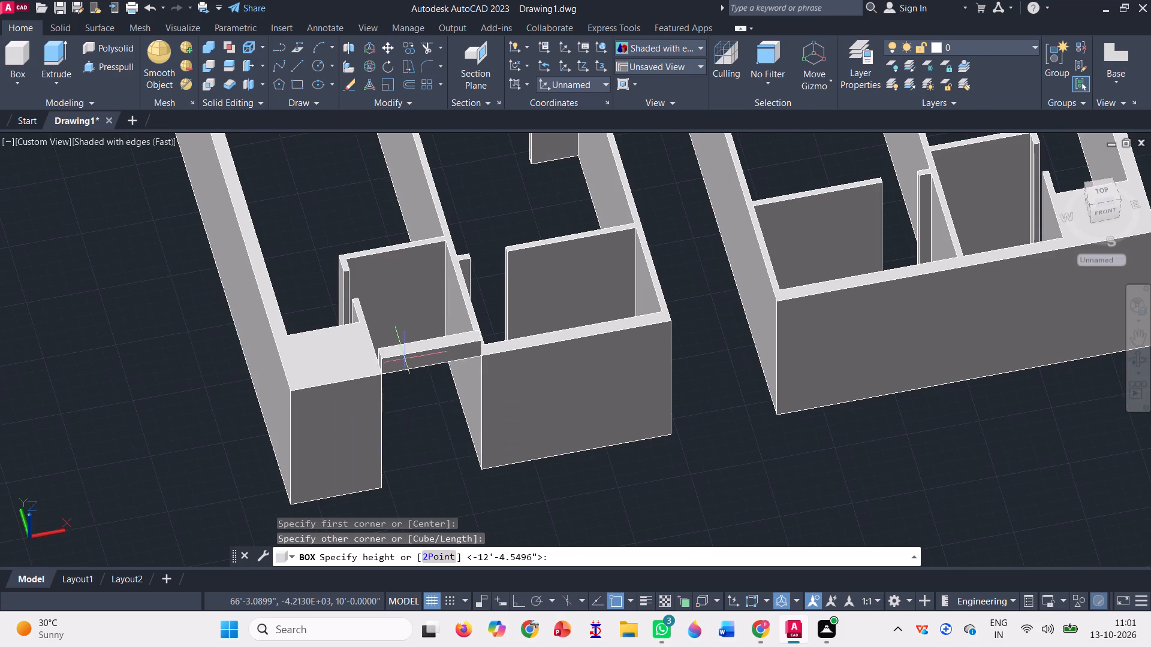
type("-10'")
key("Return")
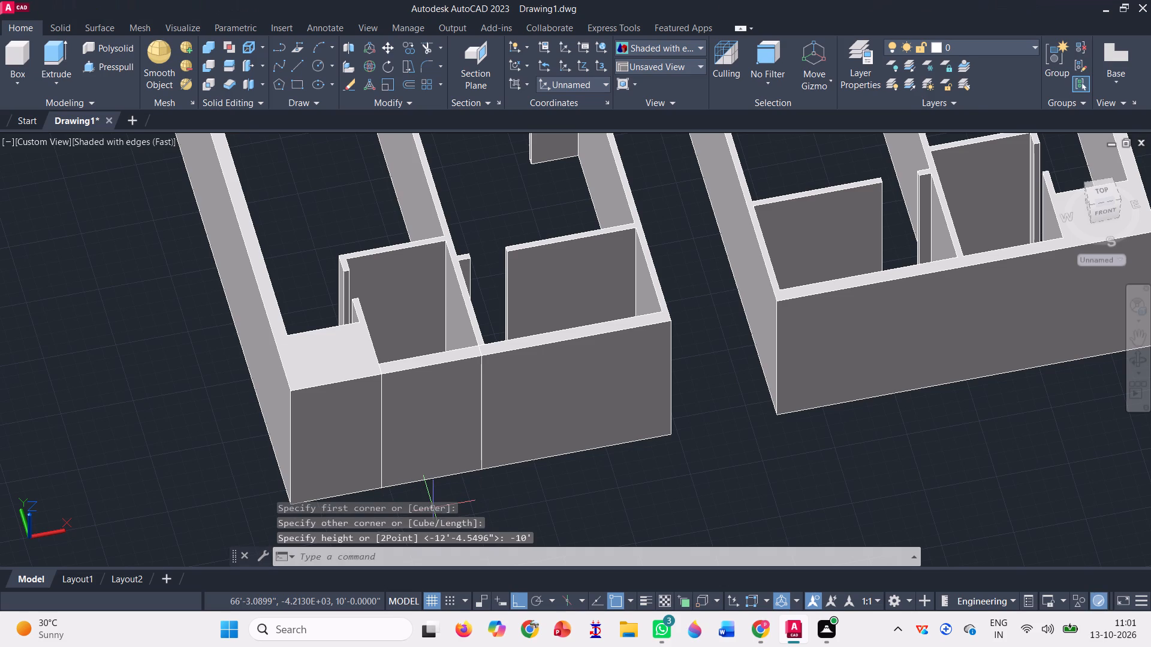
Draw crosswise lines on the front wall's top at the front room's two inner corners, and delete the diagonal line joining them.
left_click(298, 61)
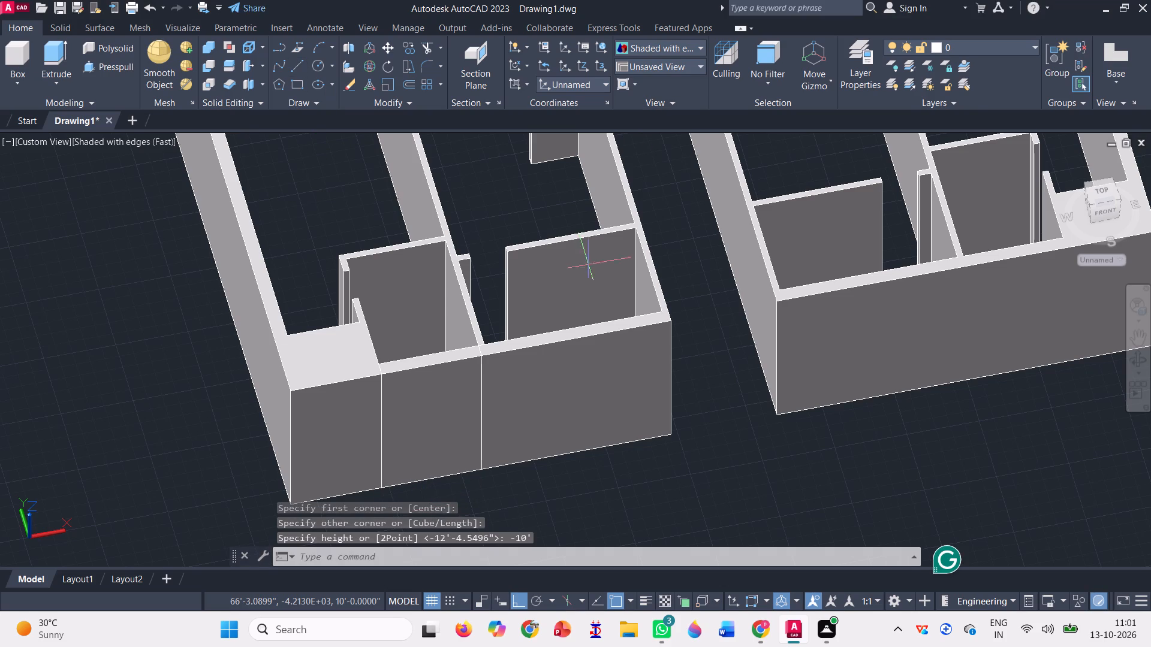
scroll(625, 341, "up", 3)
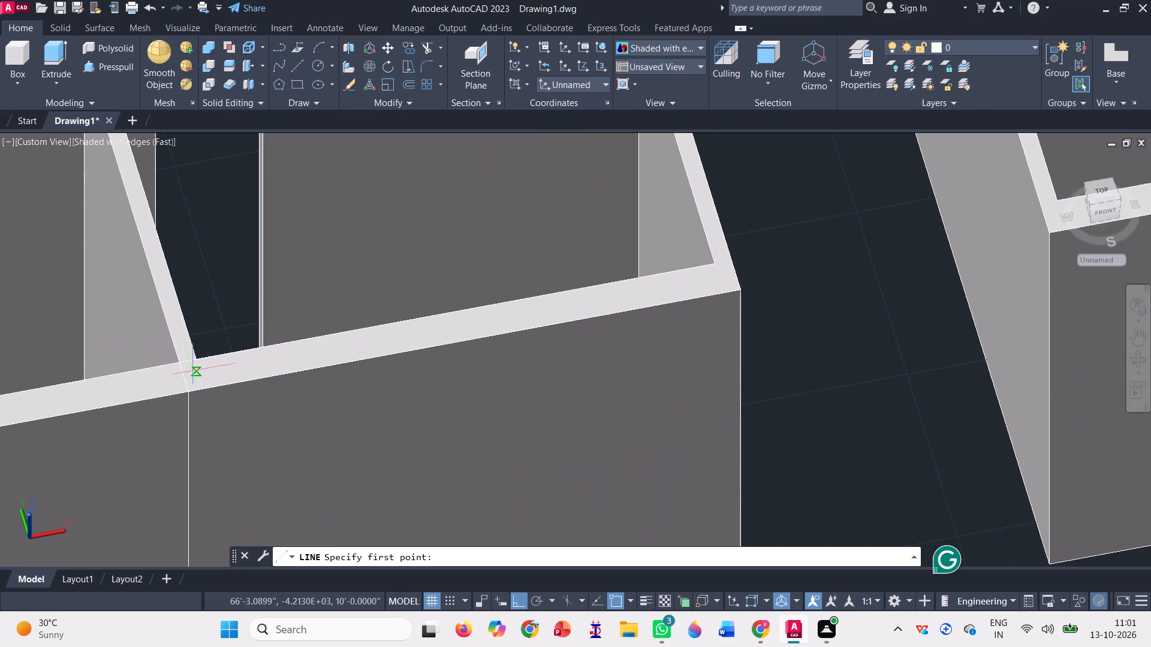
left_click(195, 356)
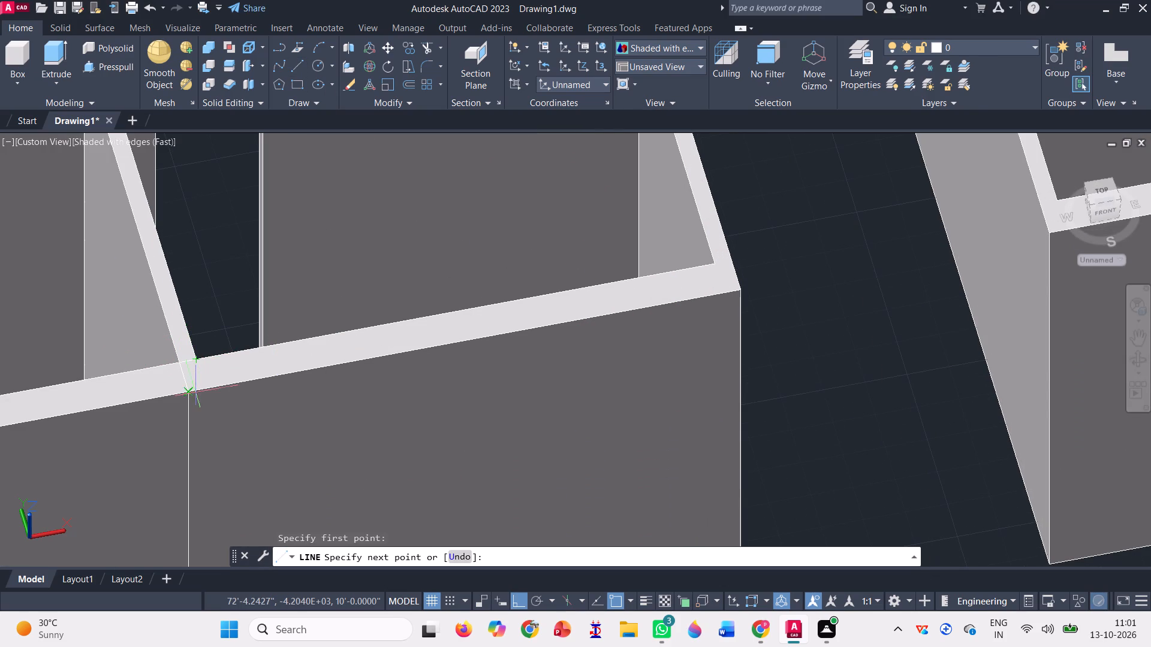
left_click(209, 389)
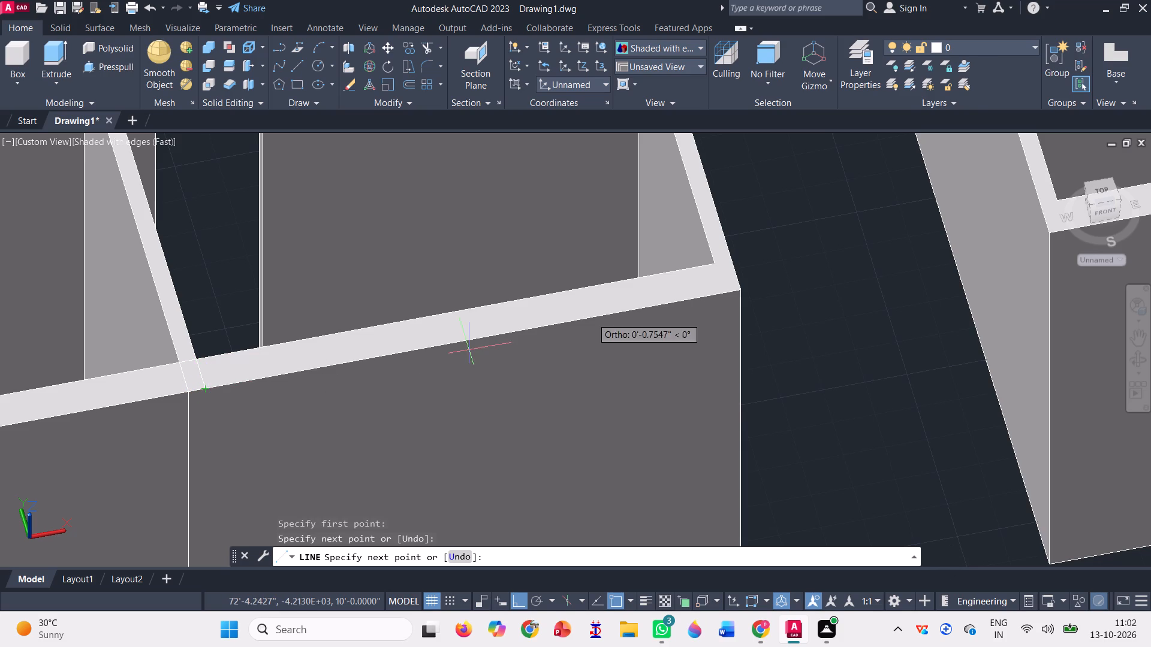
left_click(715, 263)
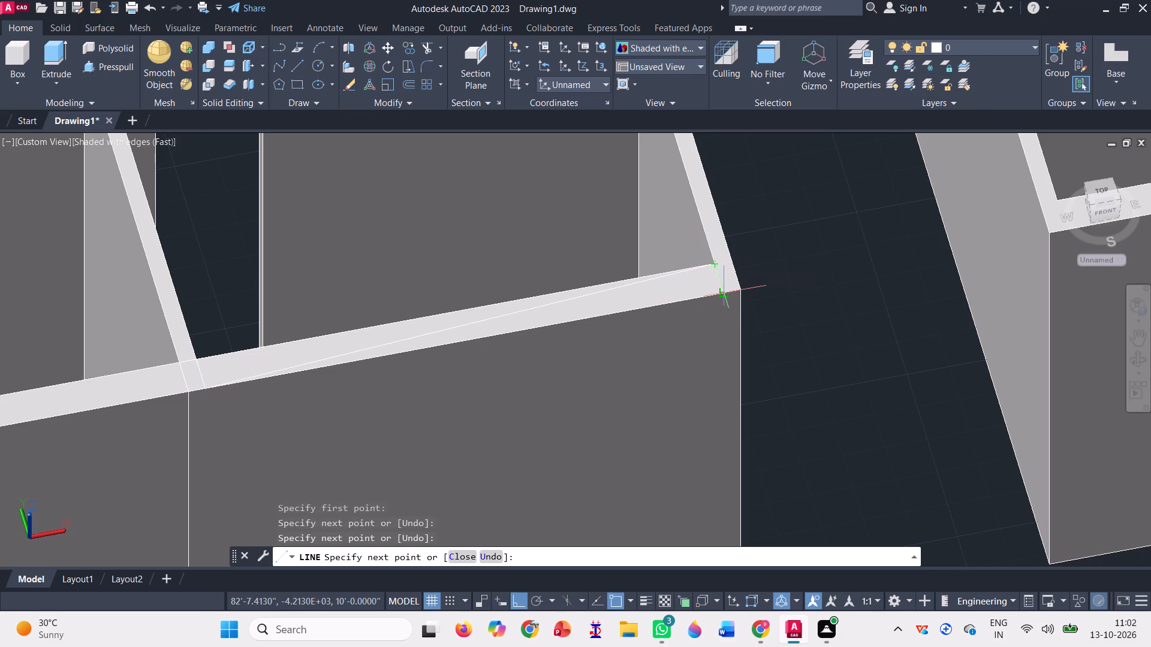
left_click(724, 291)
key("space")
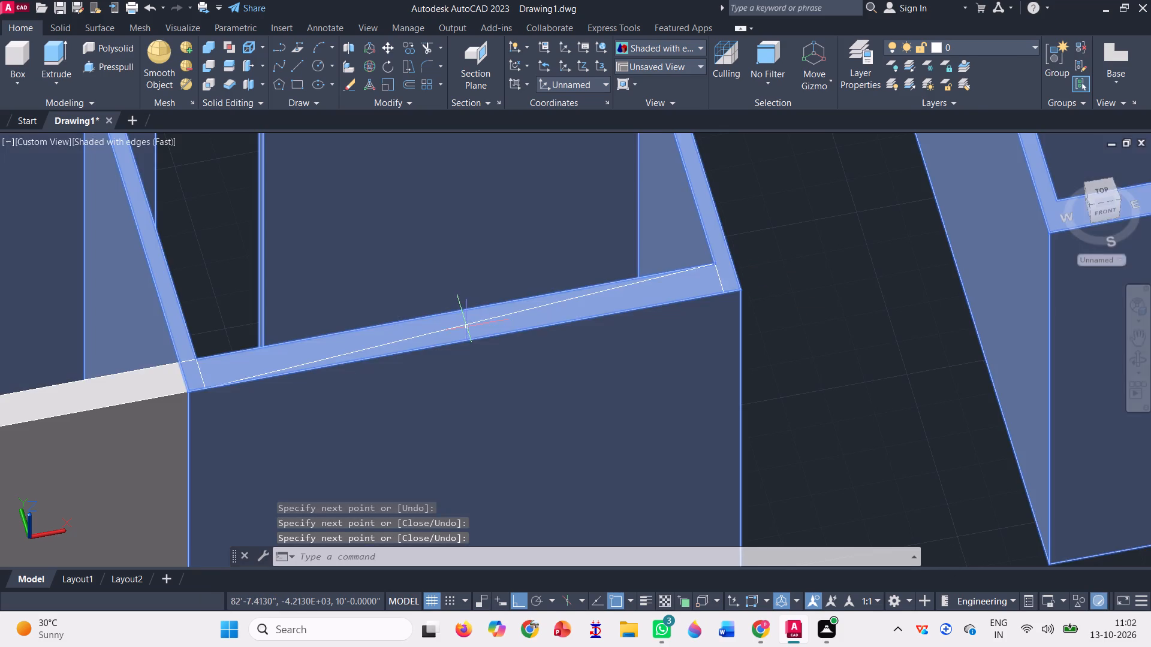
left_click(465, 323)
key("Delete")
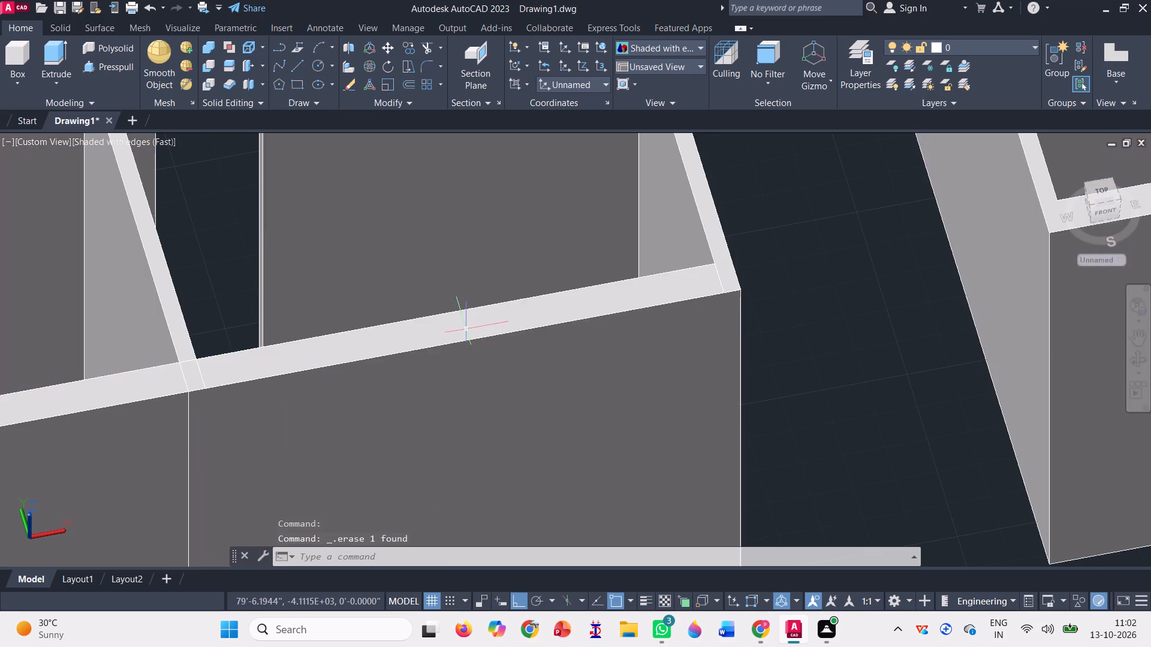
Presspull the marked strip of the front wall's top down through the full wall height to cut that section away.
scroll(553, 296, "down", 2)
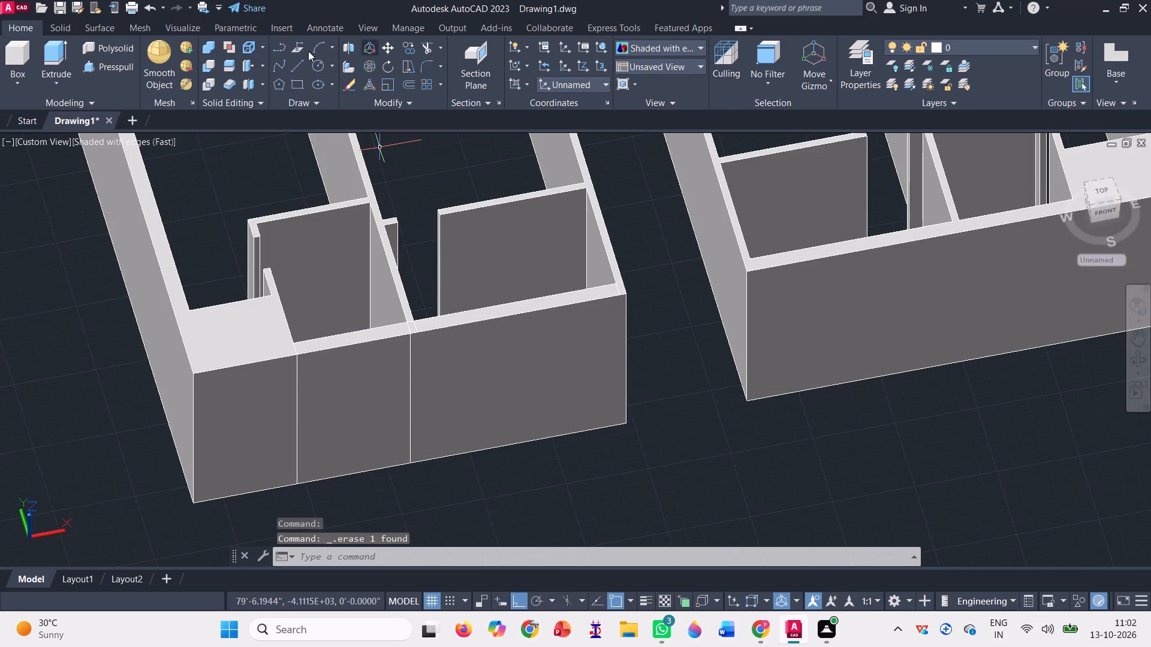
left_click(102, 68)
scroll(554, 310, "up", 1)
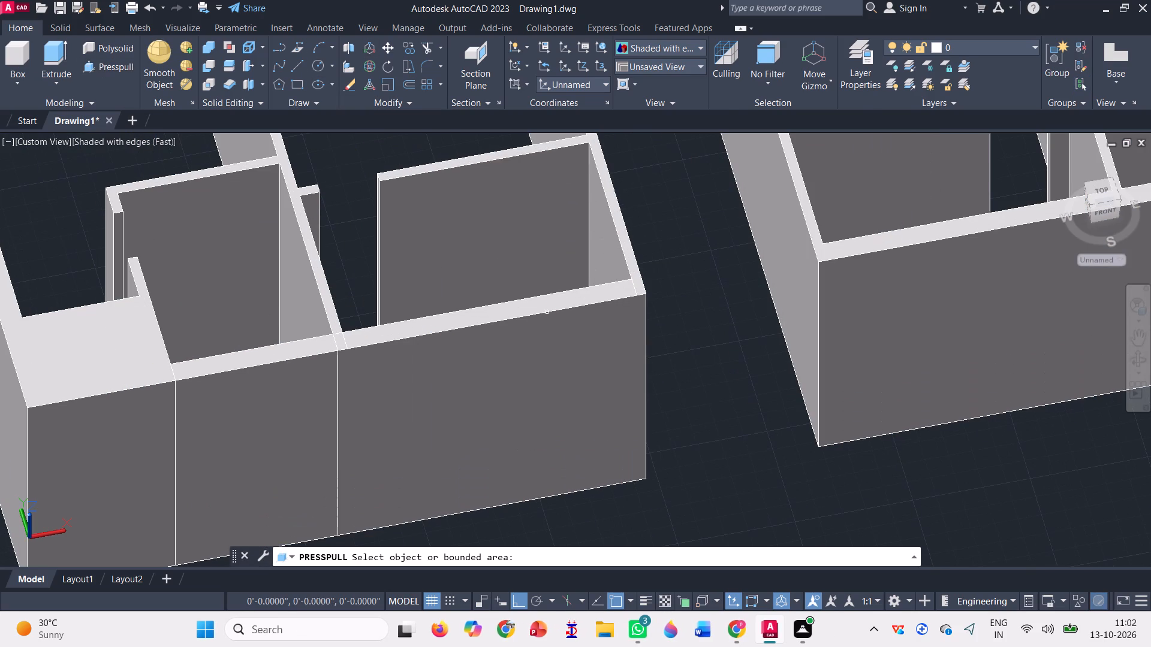
left_click(528, 308)
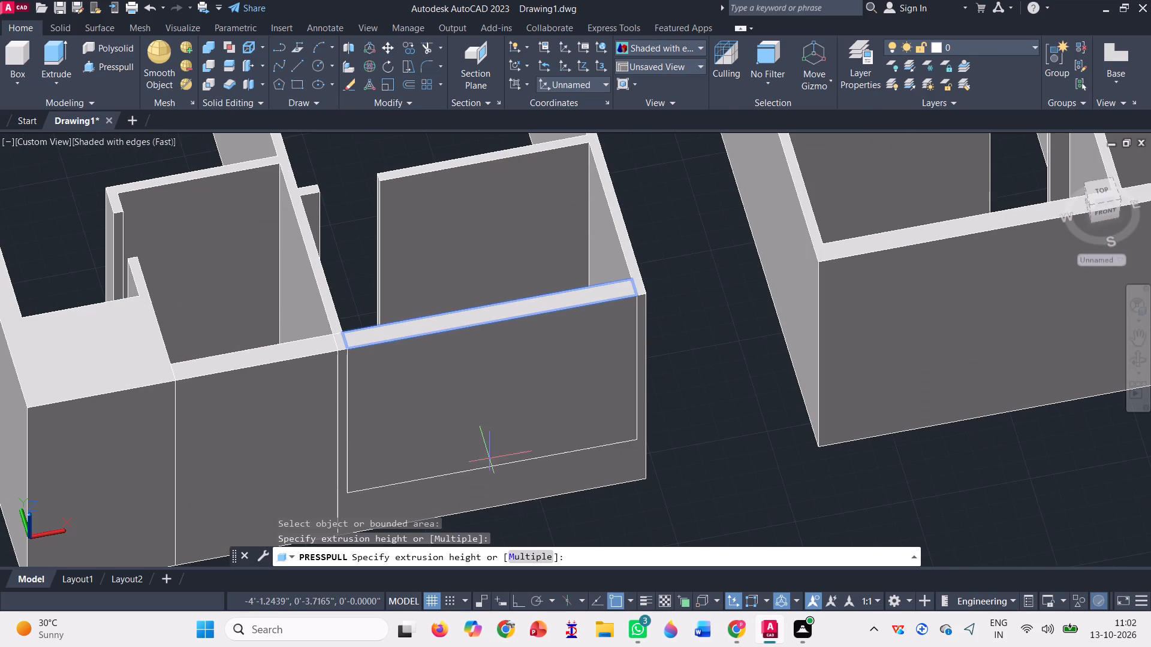
left_click(500, 507)
scroll(538, 455, "down", 2)
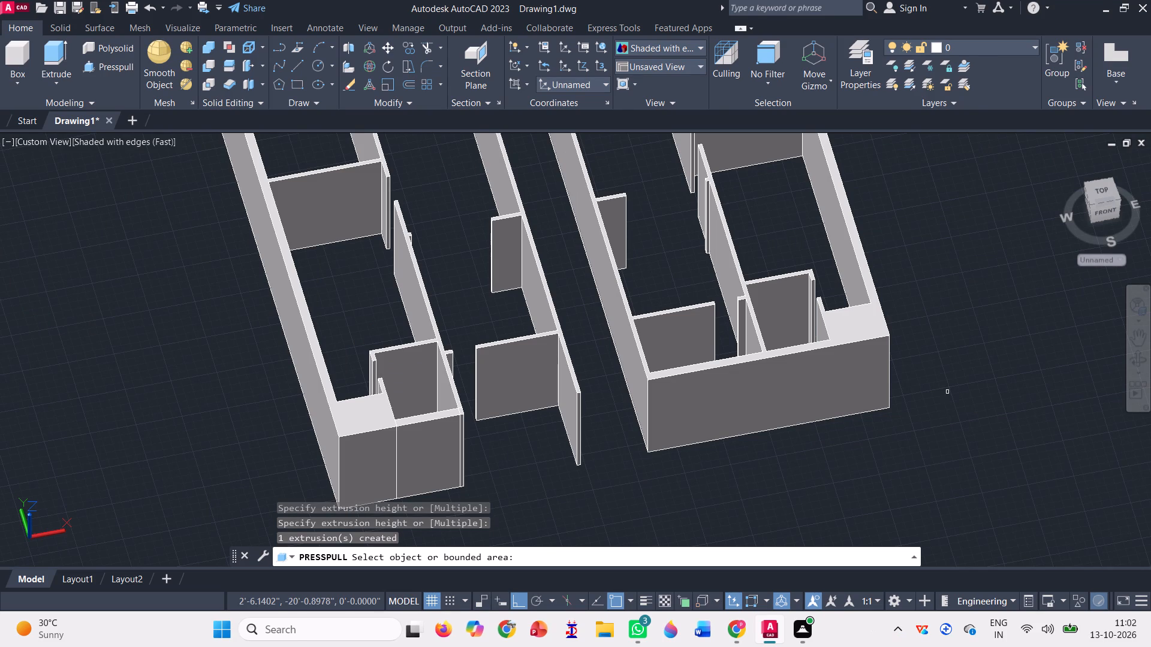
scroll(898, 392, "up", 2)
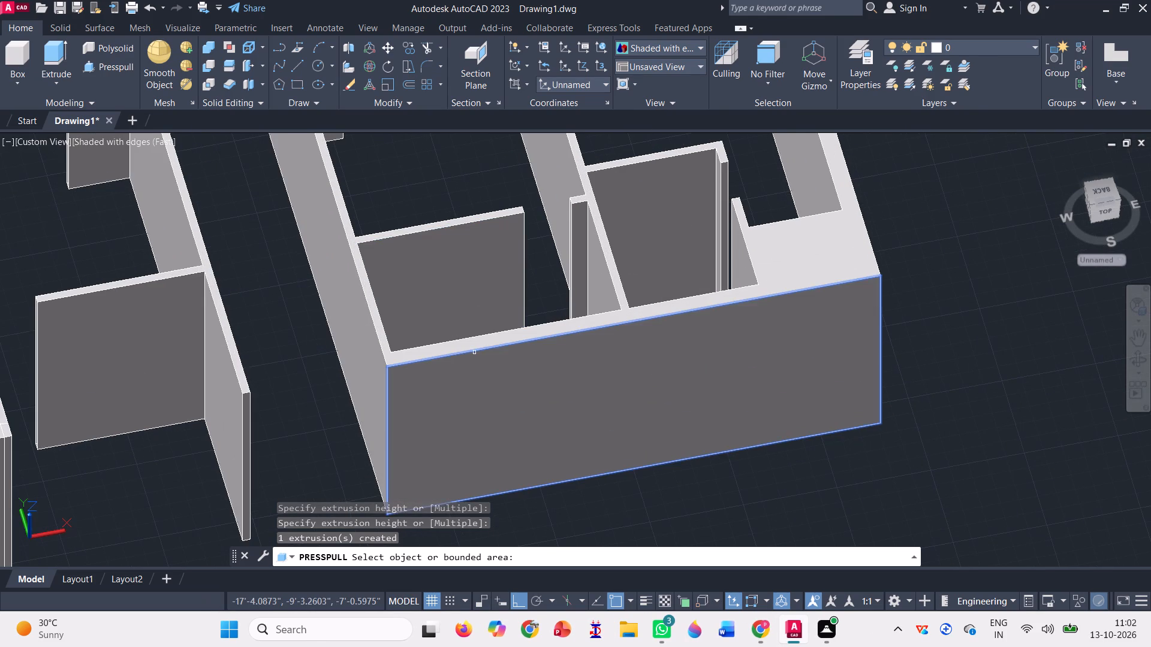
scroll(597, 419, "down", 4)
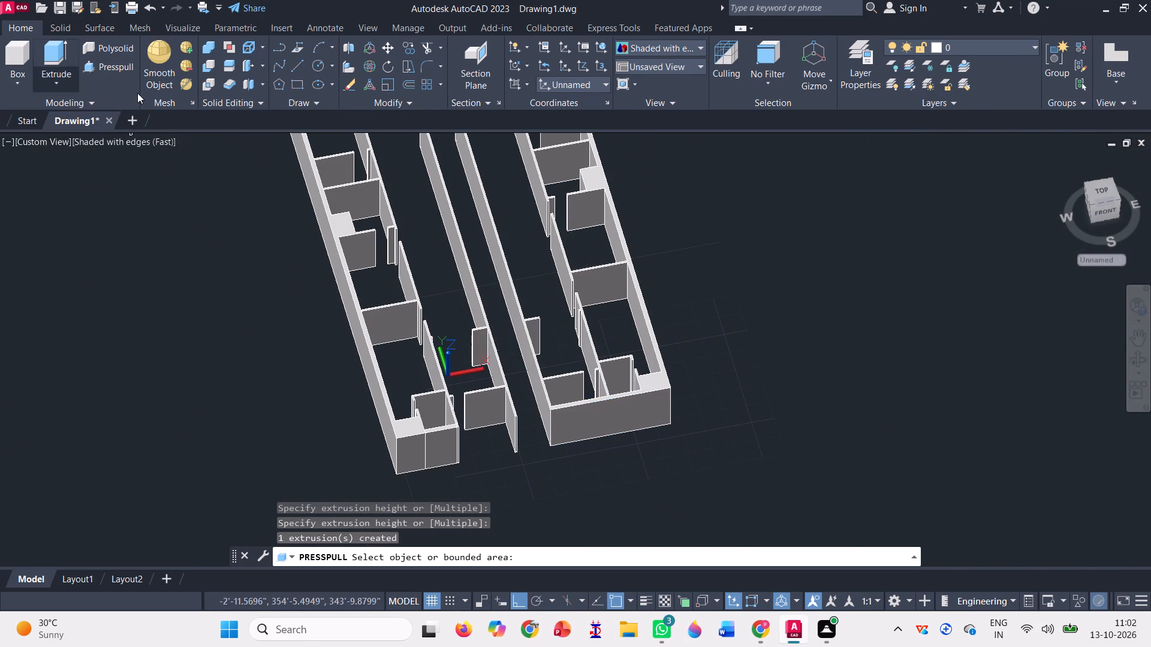
Draw two crosswise lines on top of the eastern block's front wall, at the inner corners of its western front room.
key("Escape")
left_click(298, 59)
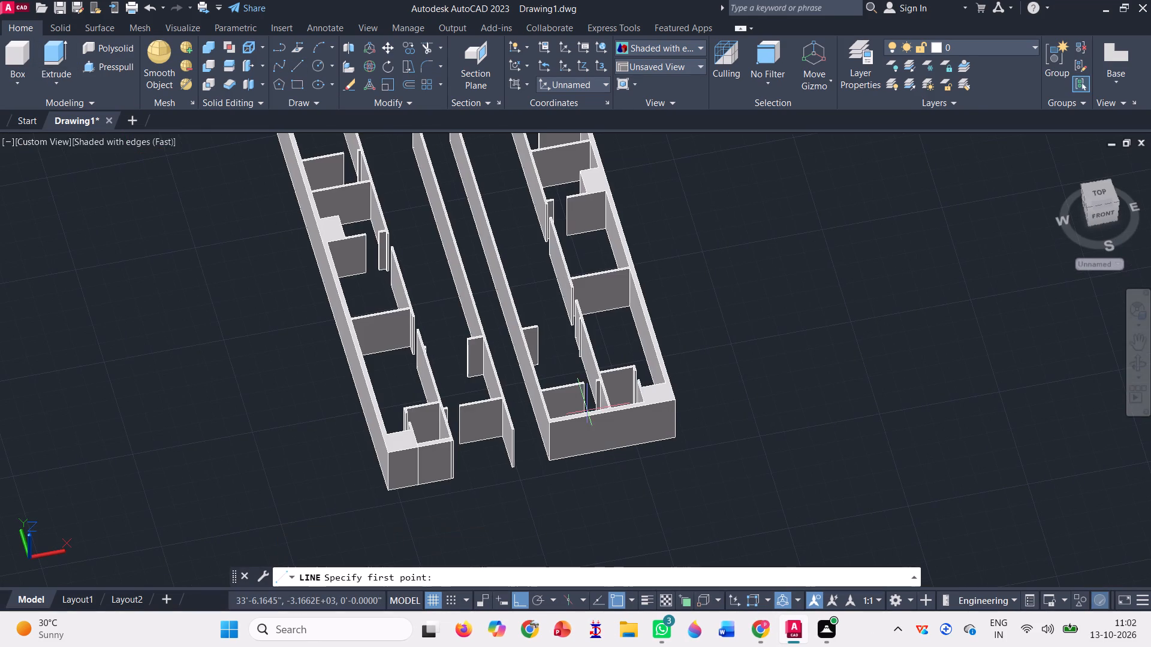
scroll(604, 445, "up", 5)
scroll(414, 357, "up", 4)
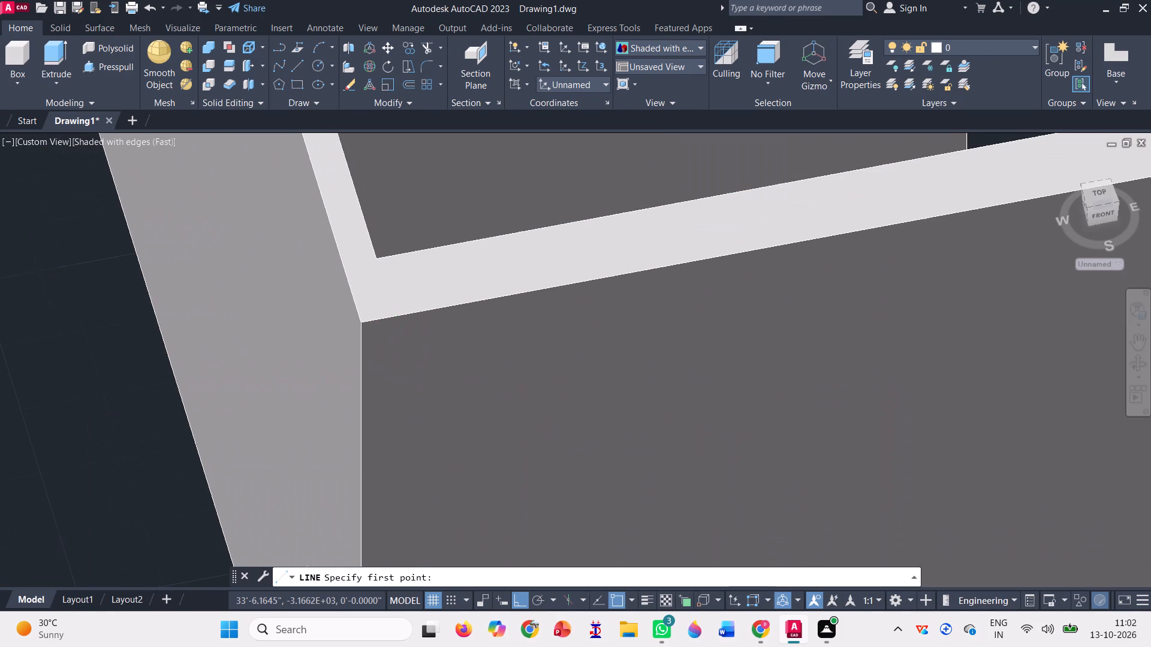
left_click(376, 256)
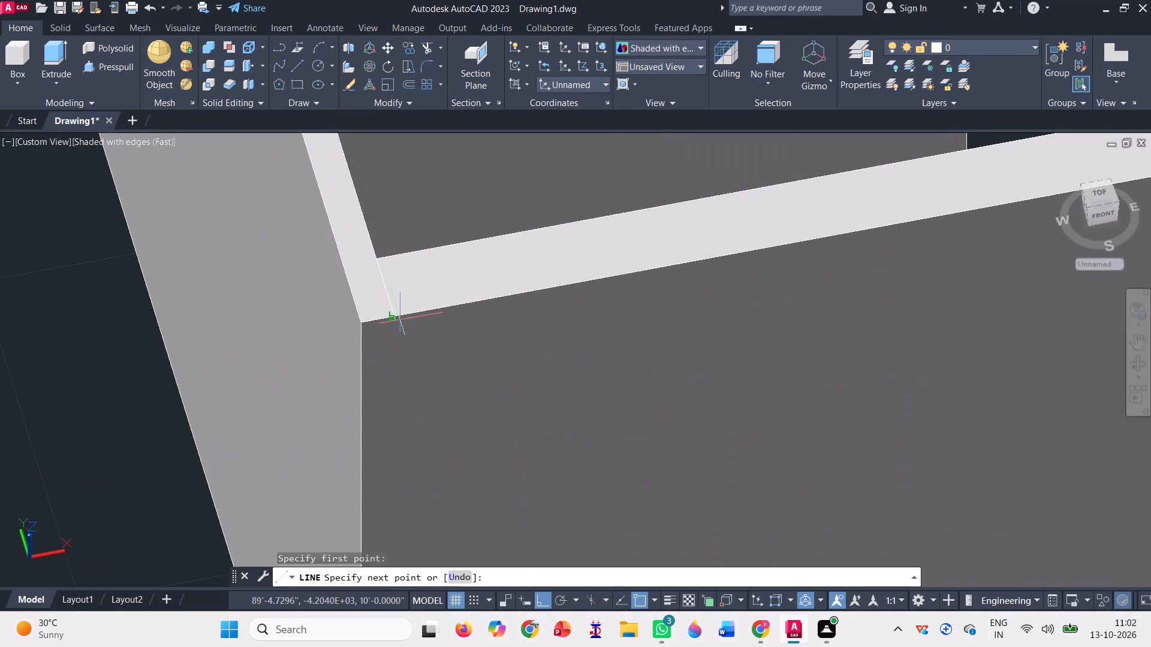
left_click(393, 316)
key("Return")
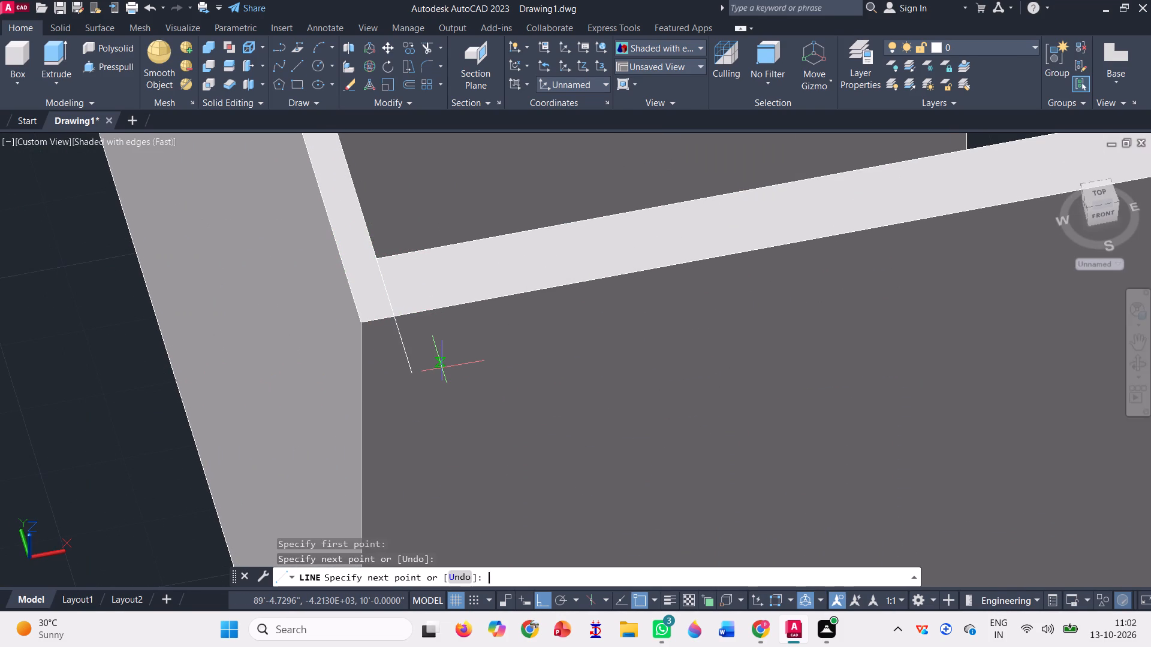
key("l")
key("Return")
scroll(400, 380, "down", 1)
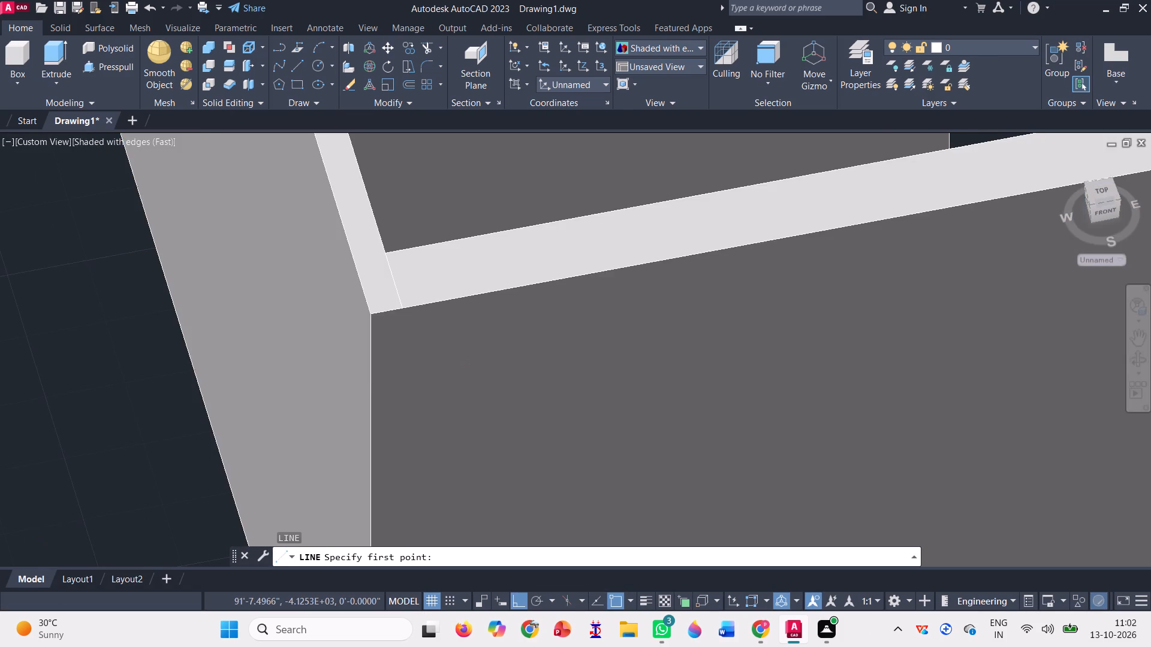
scroll(1052, 165, "up", 3)
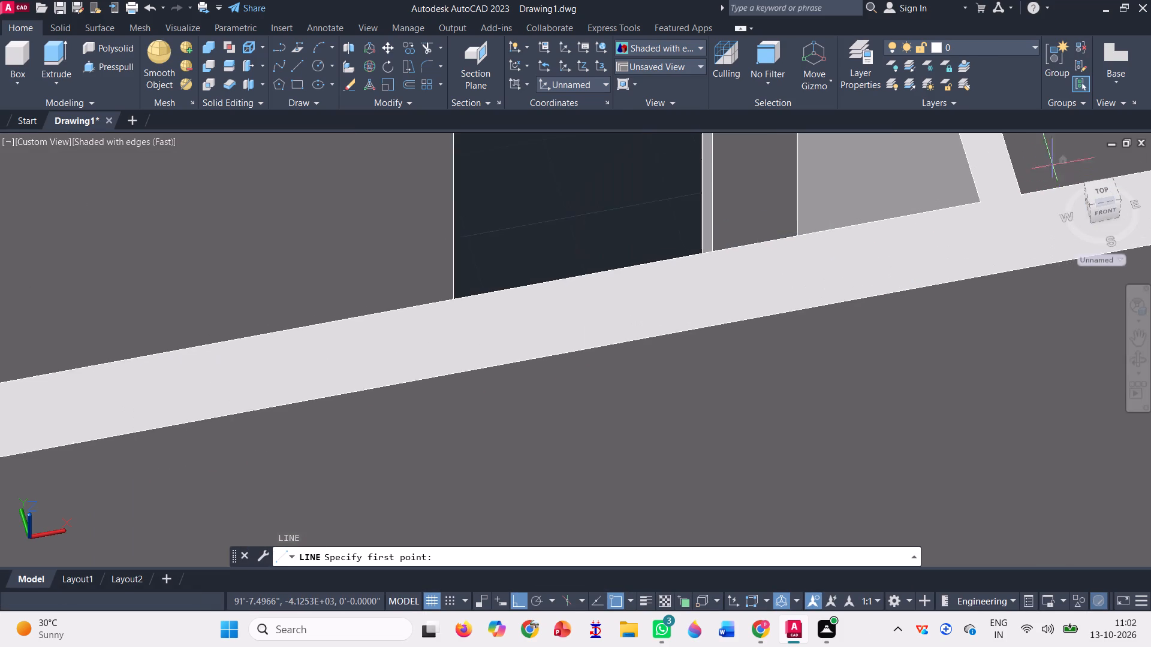
left_click(950, 216)
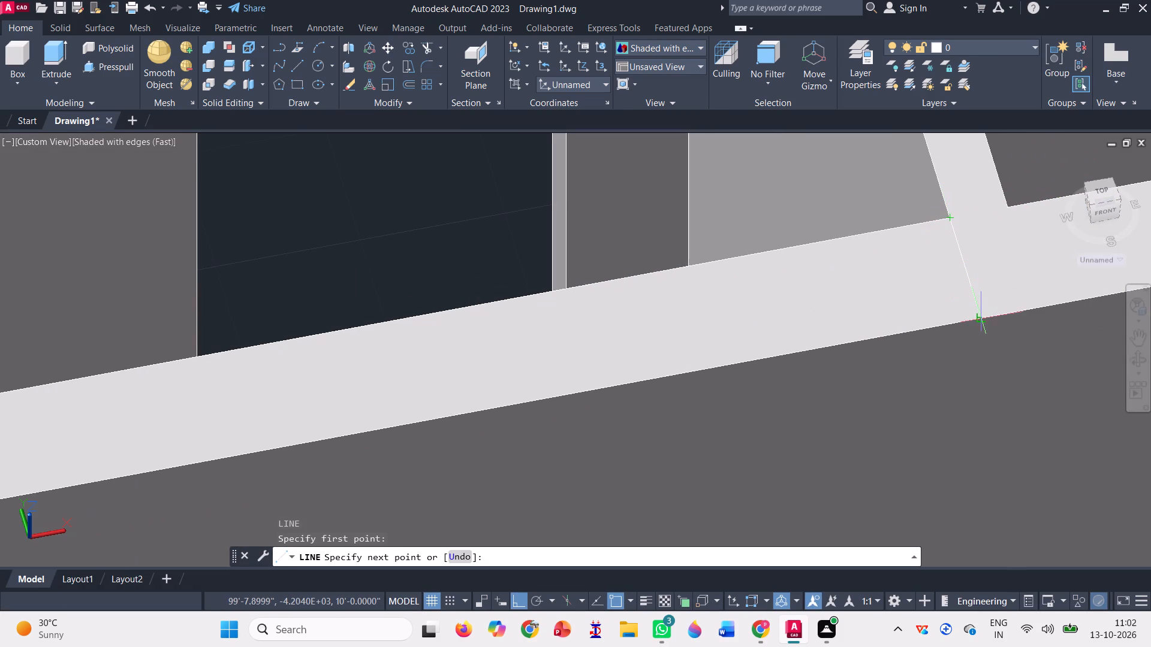
left_click(983, 317)
key("space")
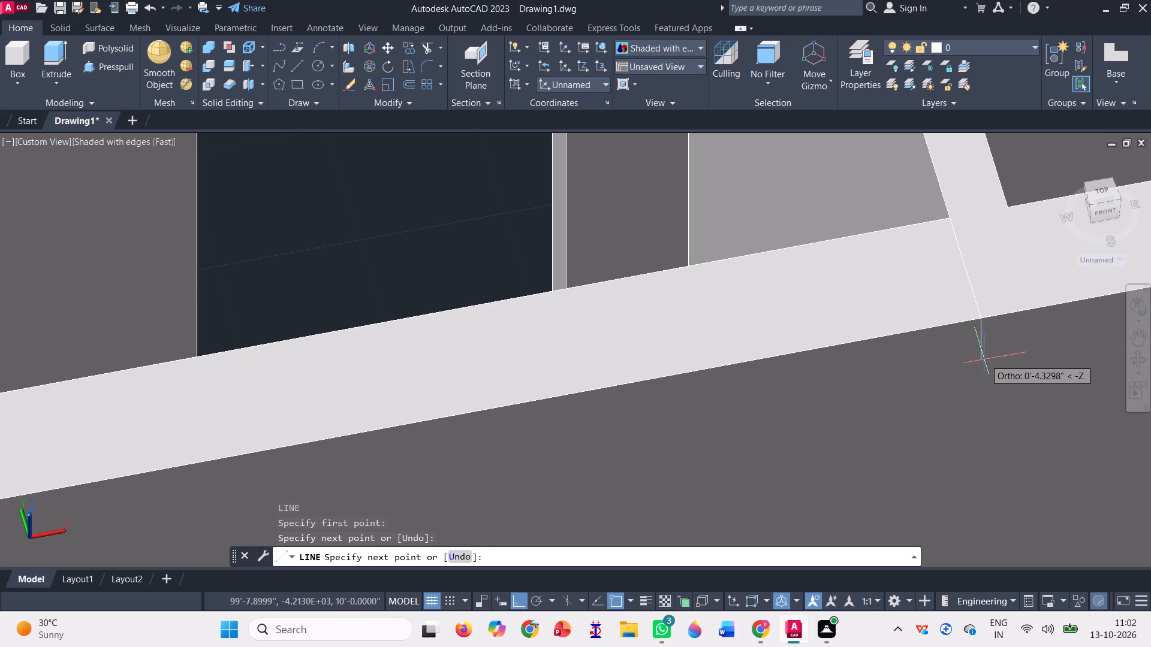
Presspull the marked strip of the eastern block's front wall top down past the wall base to cut that section away.
scroll(813, 278, "down", 3)
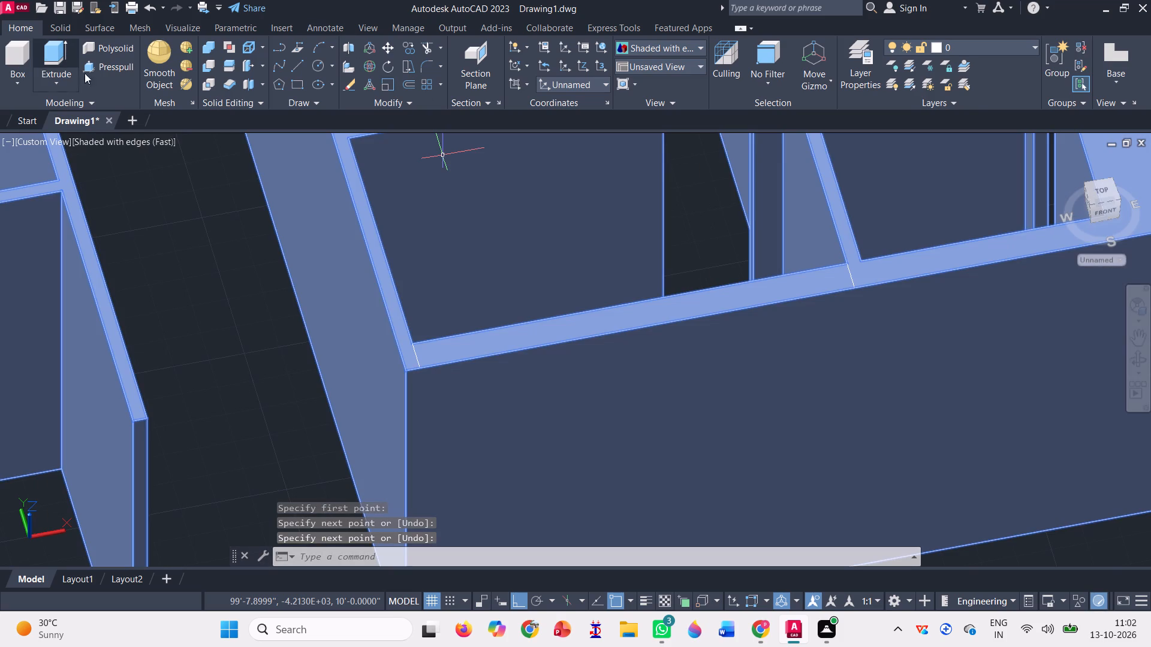
left_click(97, 68)
scroll(688, 437, "up", 1)
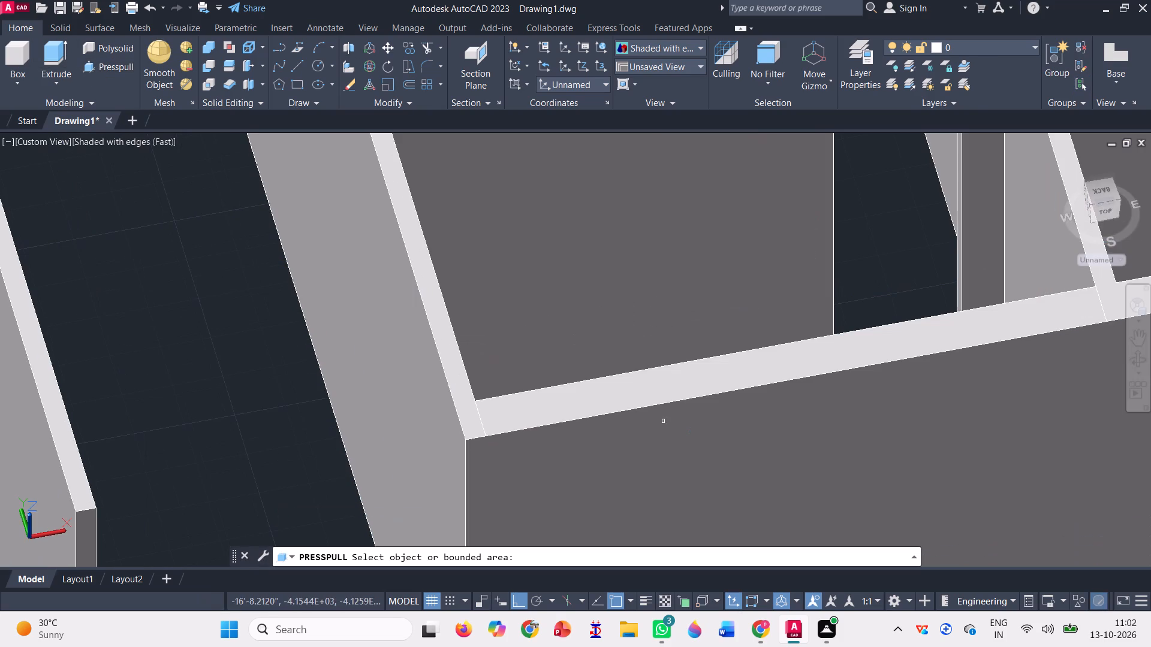
scroll(524, 395, "down", 2)
scroll(459, 377, "down", 2)
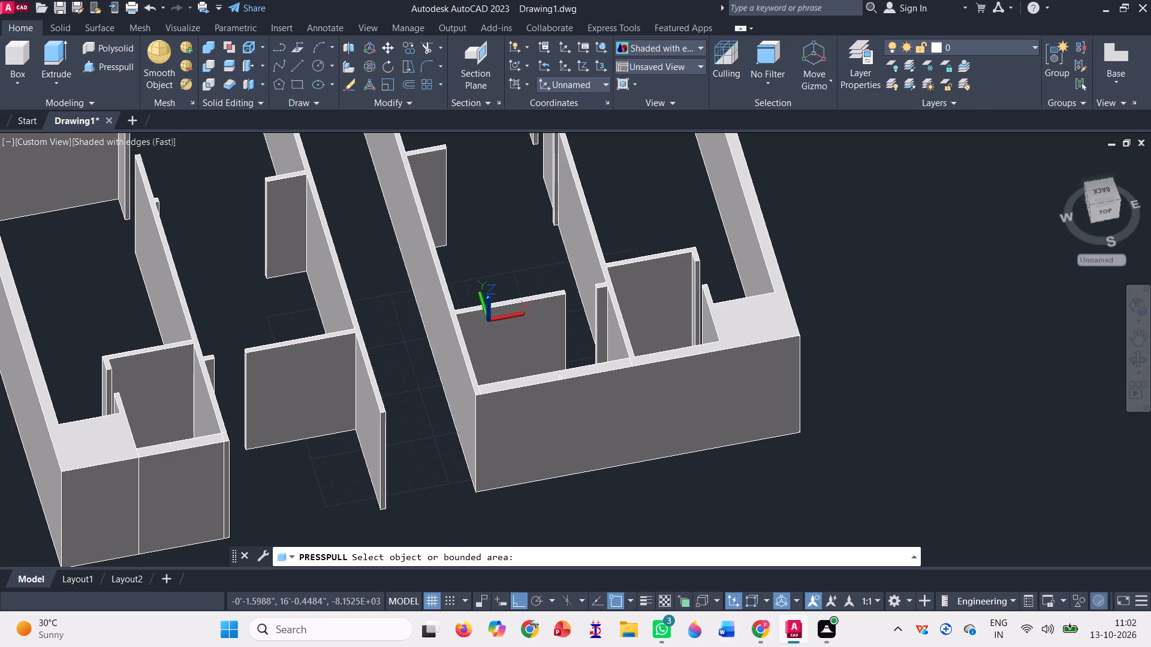
scroll(560, 376, "up", 3)
left_click(546, 369)
scroll(569, 300, "down", 3)
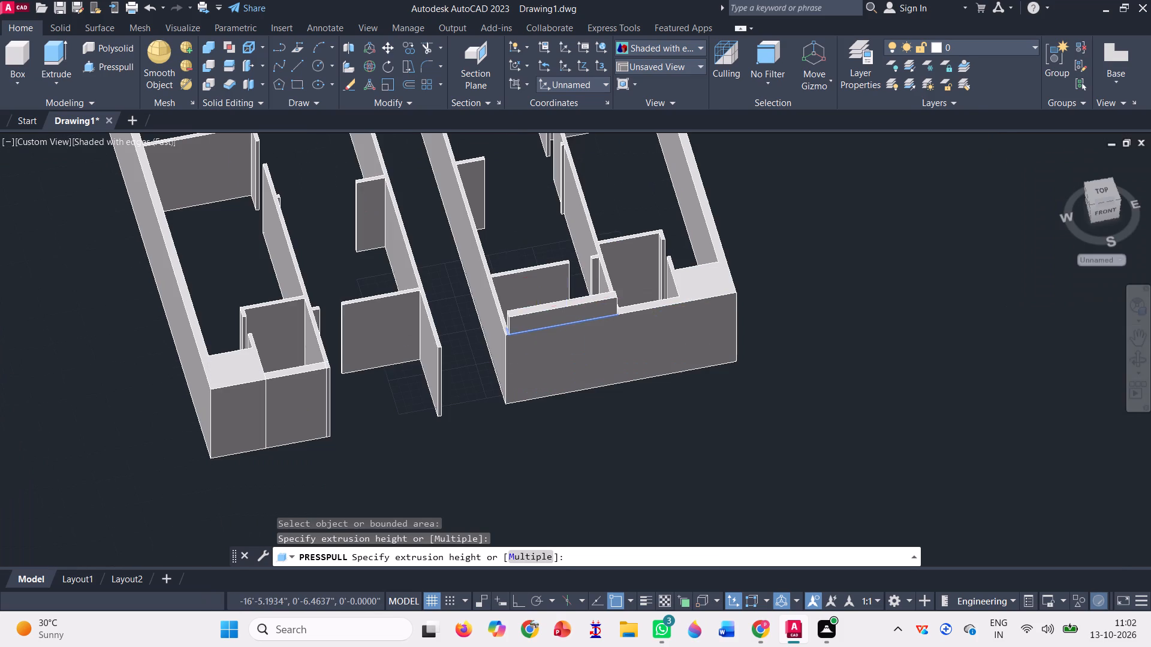
left_click(581, 418)
scroll(561, 460, "down", 1)
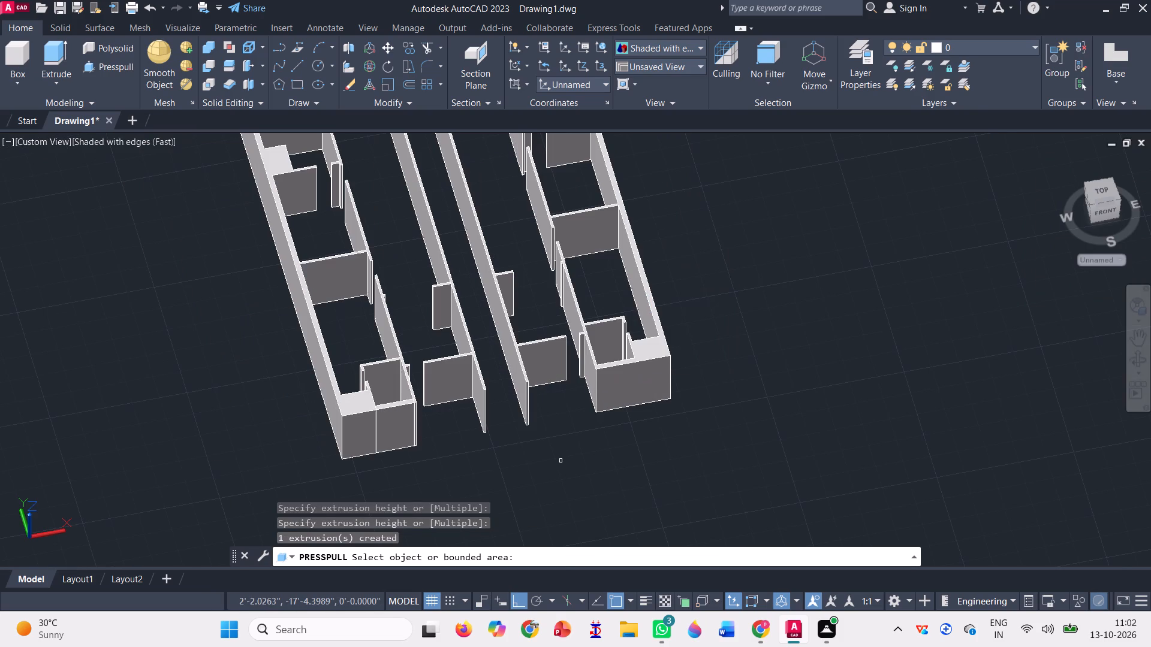
key("Escape")
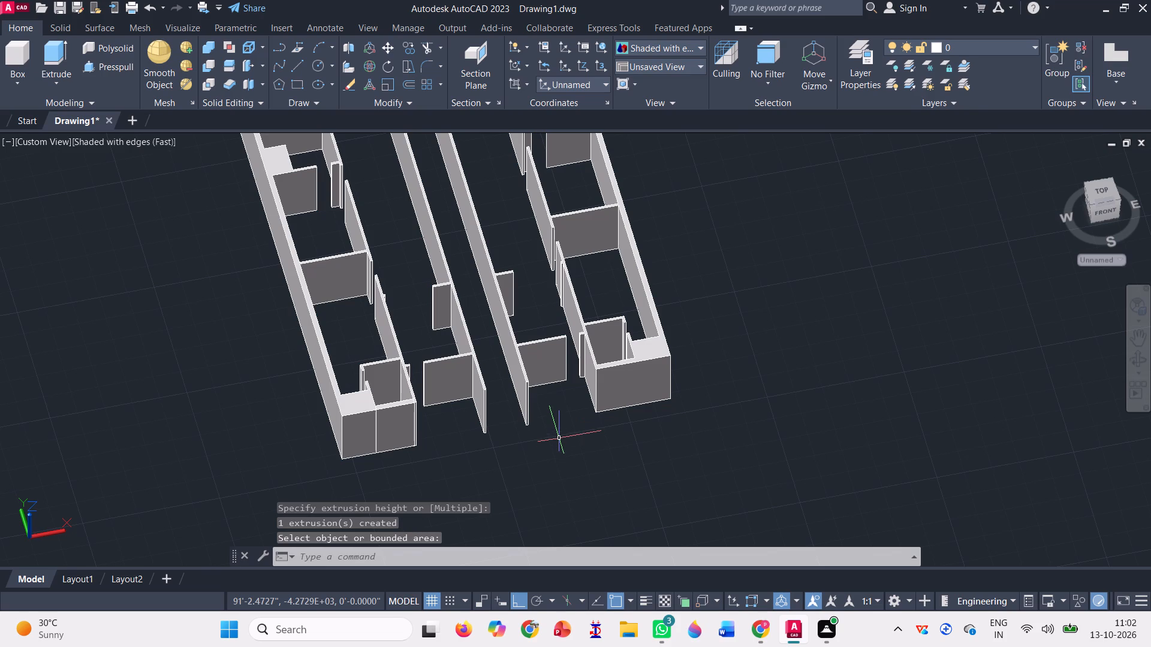
Draw base-level lines across the front gap between the two middle long walls, 9" back along the wall, and across again.
scroll(535, 444, "down", 1)
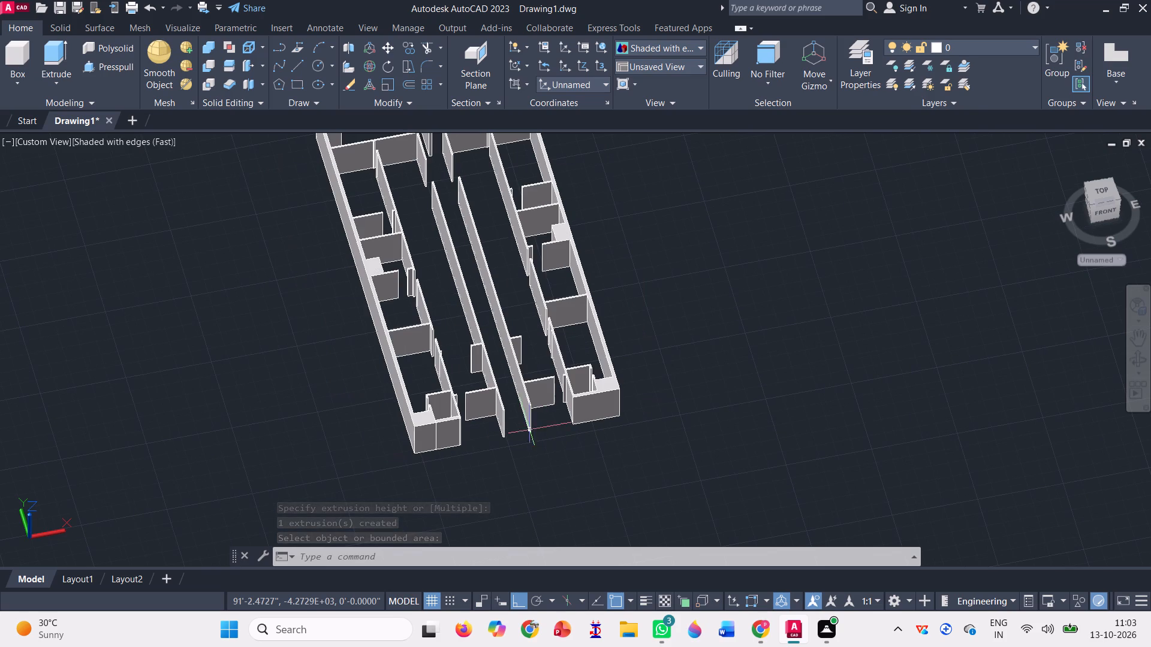
scroll(528, 419, "up", 2)
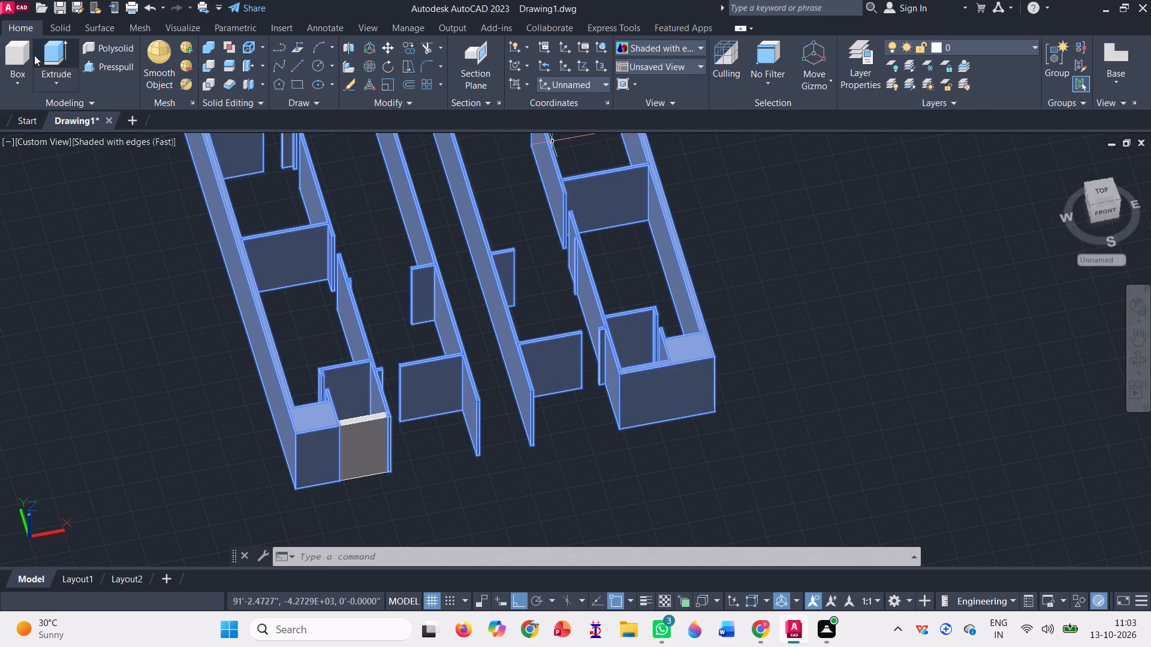
left_click(296, 59)
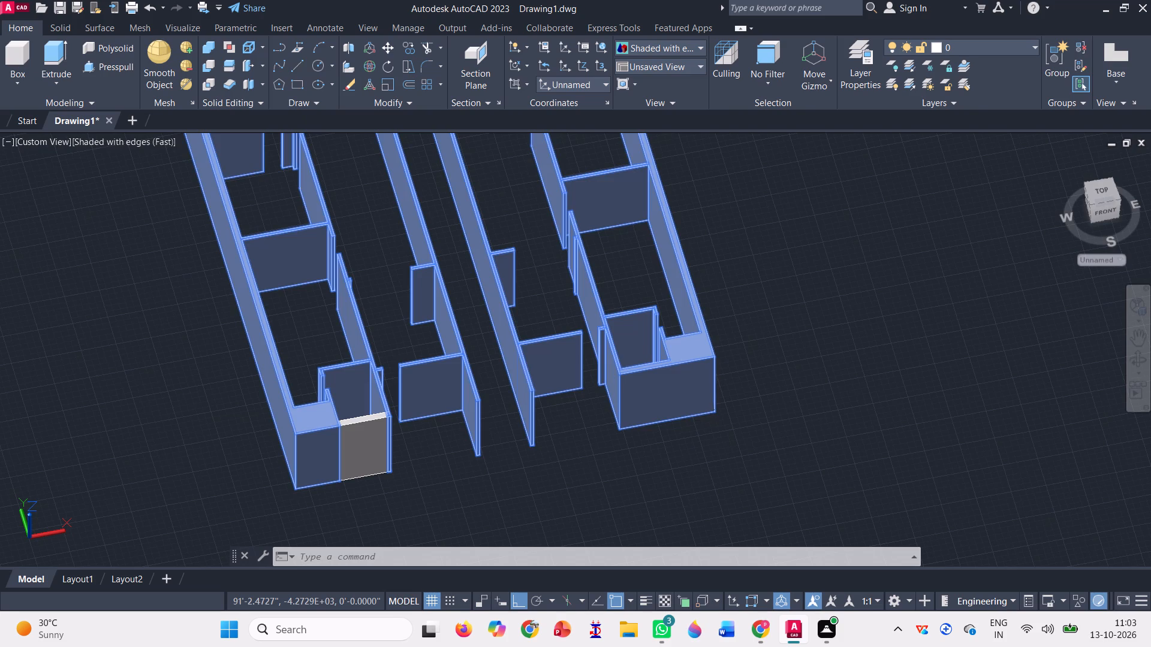
scroll(550, 467, "up", 3)
scroll(405, 509, "up", 1)
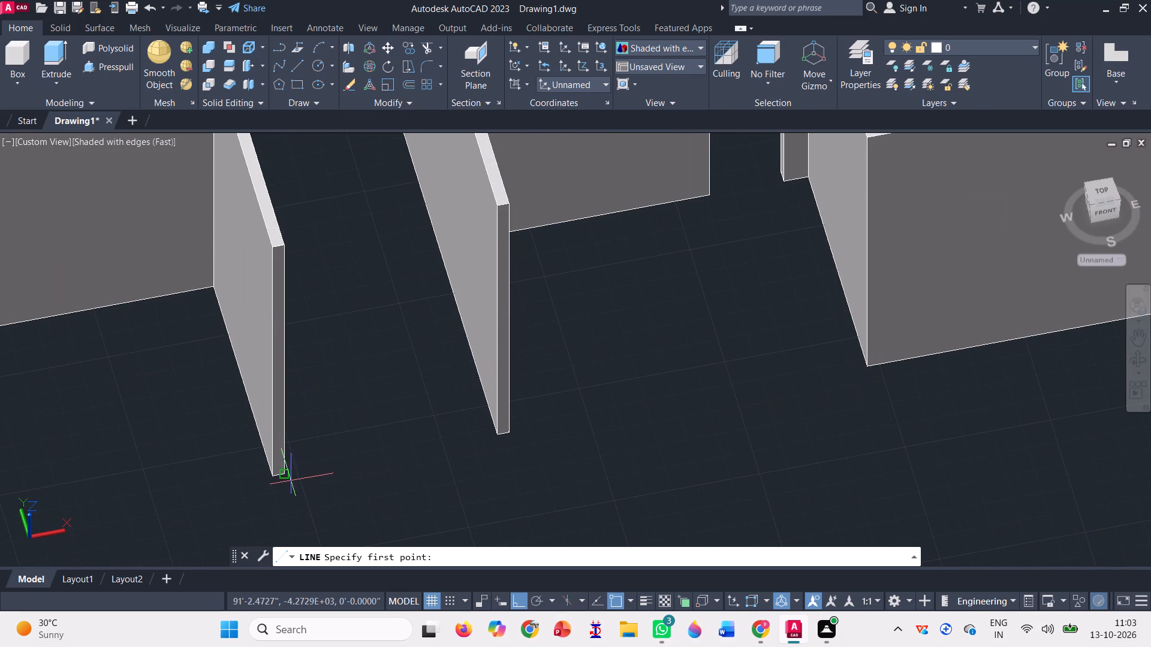
left_click(287, 470)
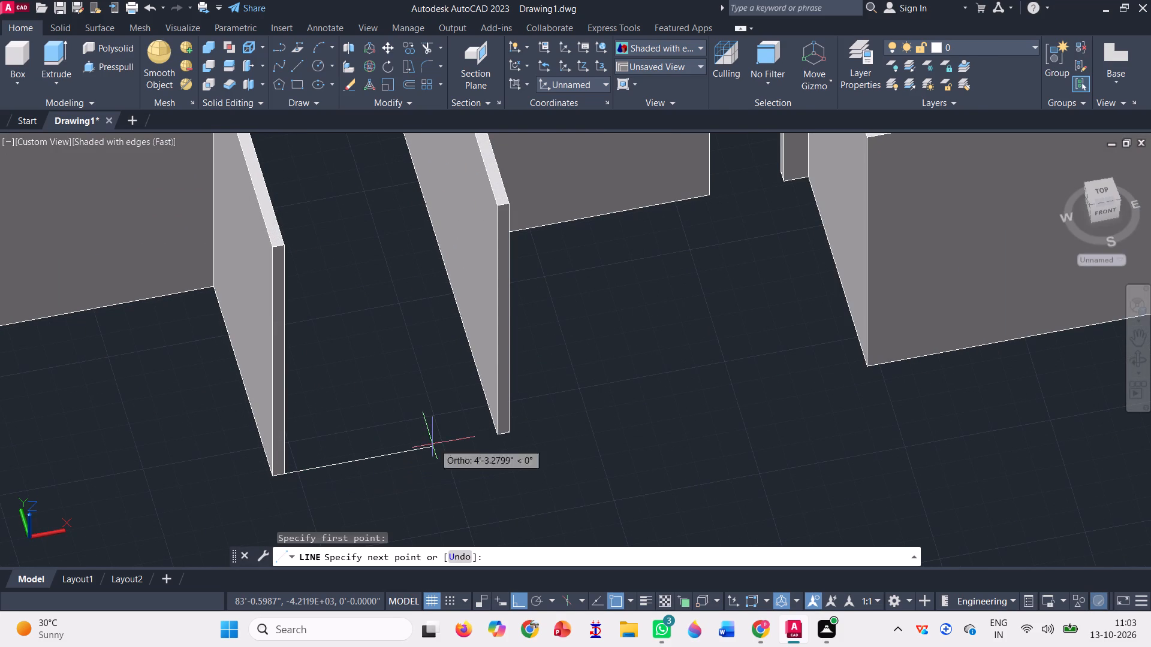
left_click(498, 436)
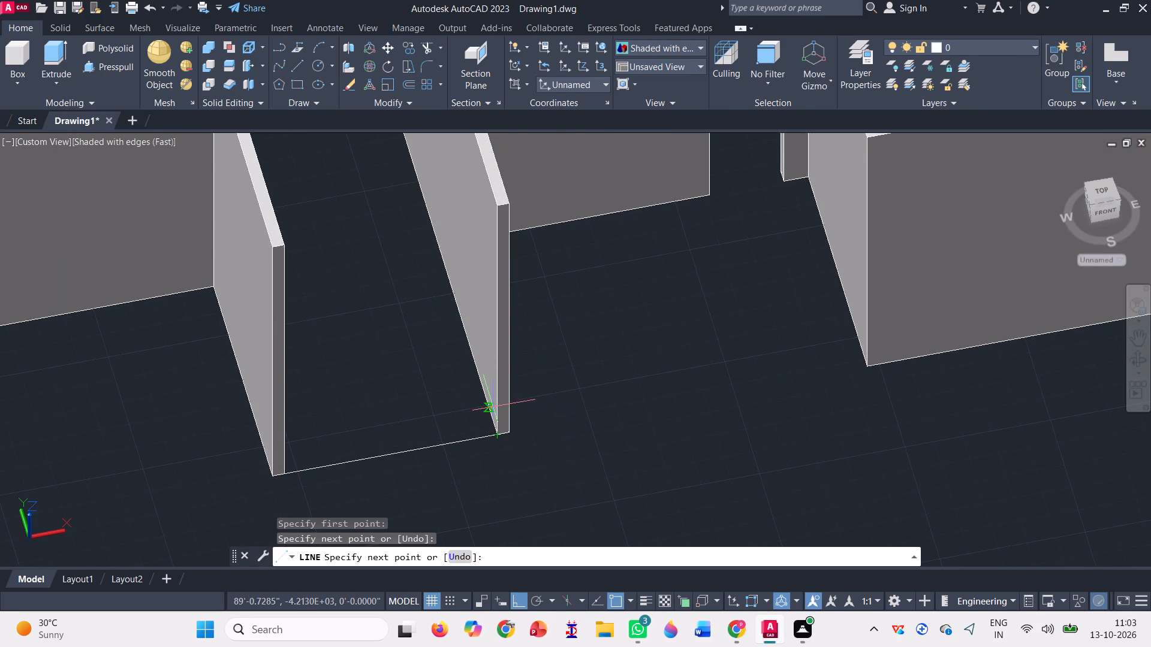
scroll(490, 410, "up", 3)
scroll(478, 410, "down", 3)
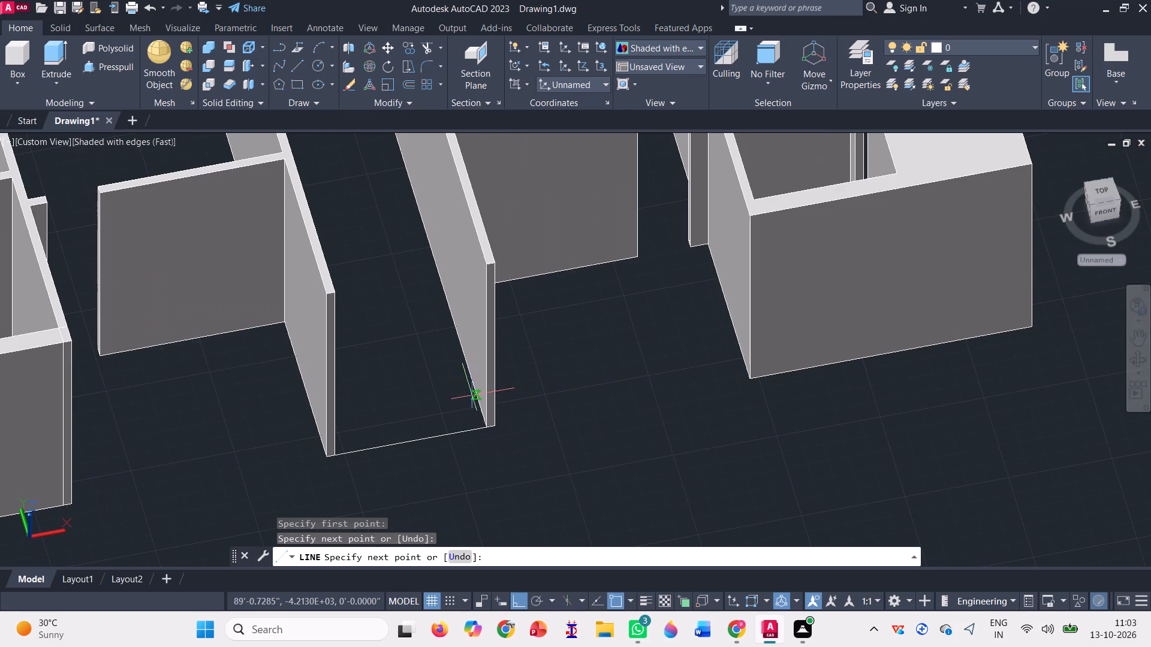
key("9")
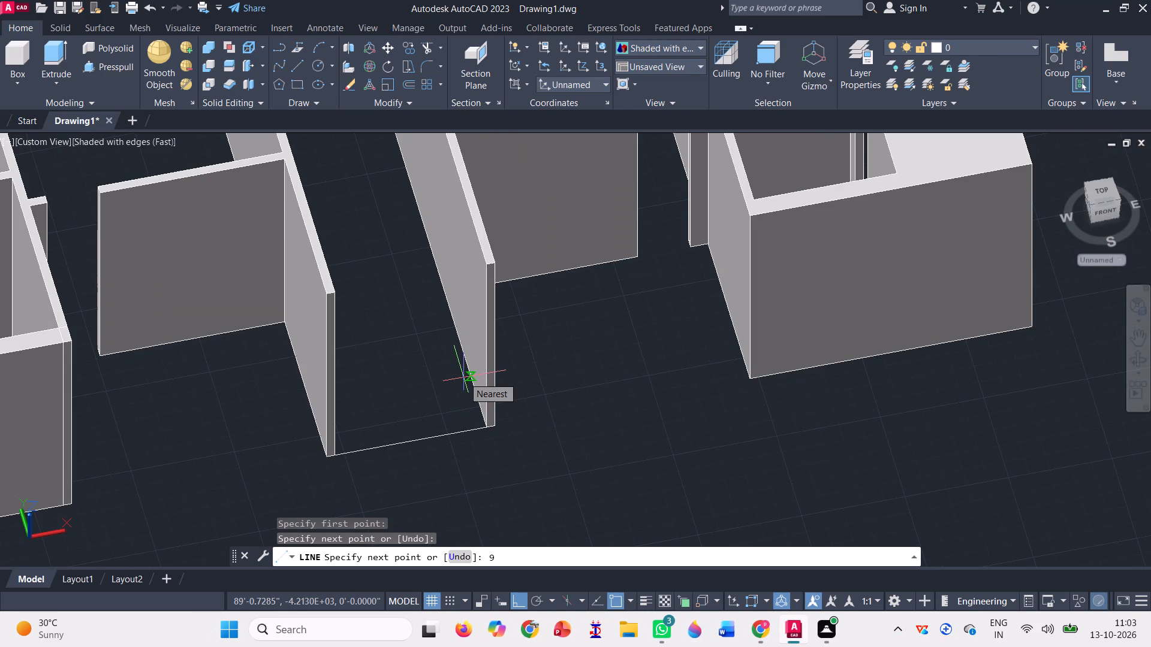
key("BackSpace")
type("9\"")
key("Return")
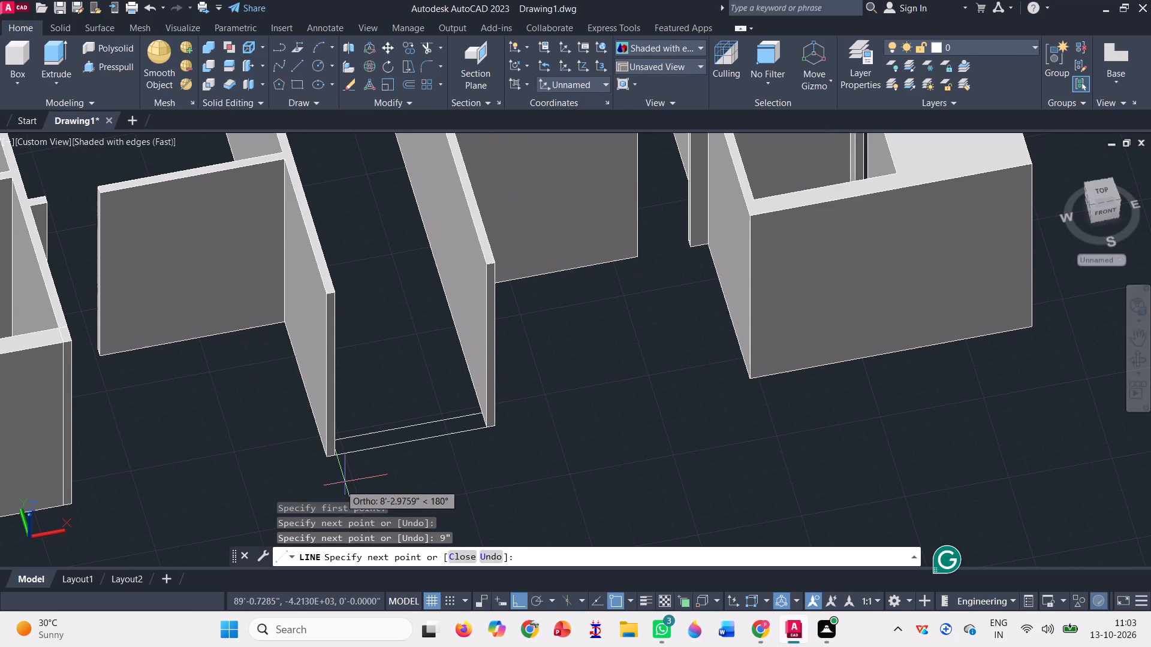
scroll(354, 450, "up", 4)
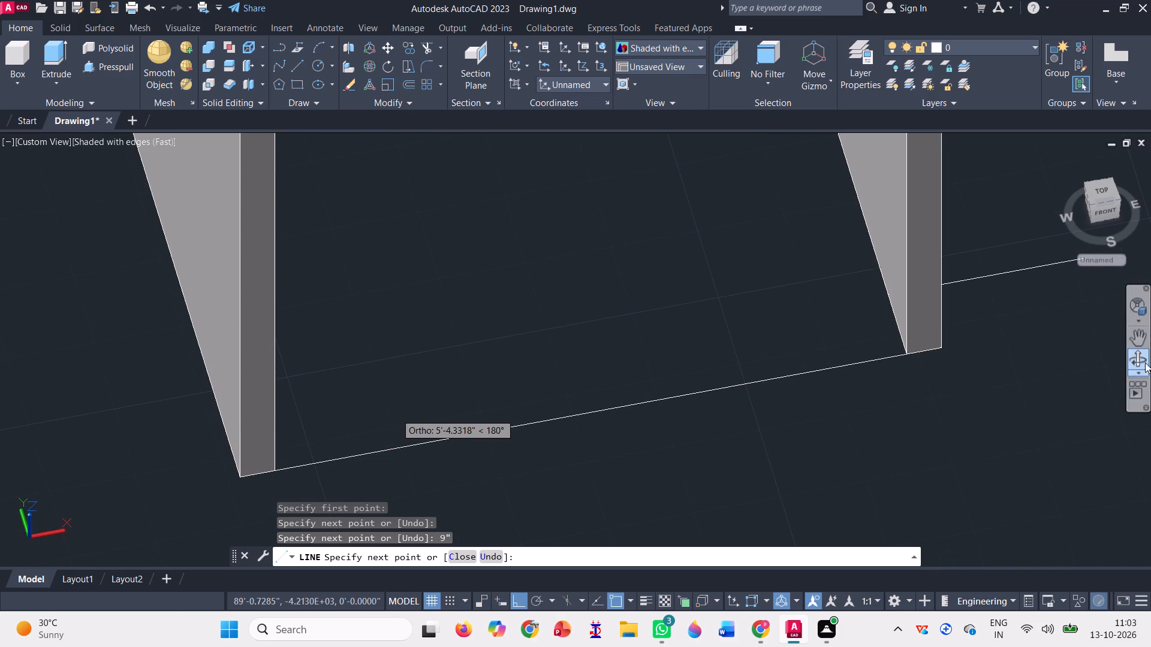
left_click(1143, 362)
left_click_drag(964, 406, 858, 440)
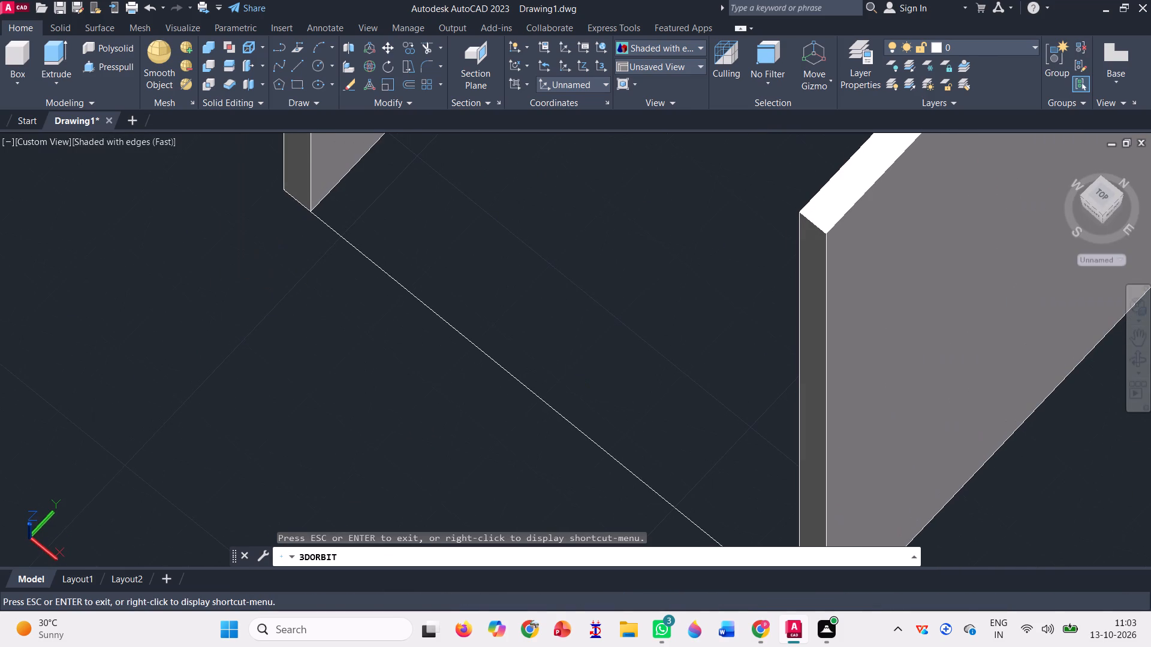
key("Escape")
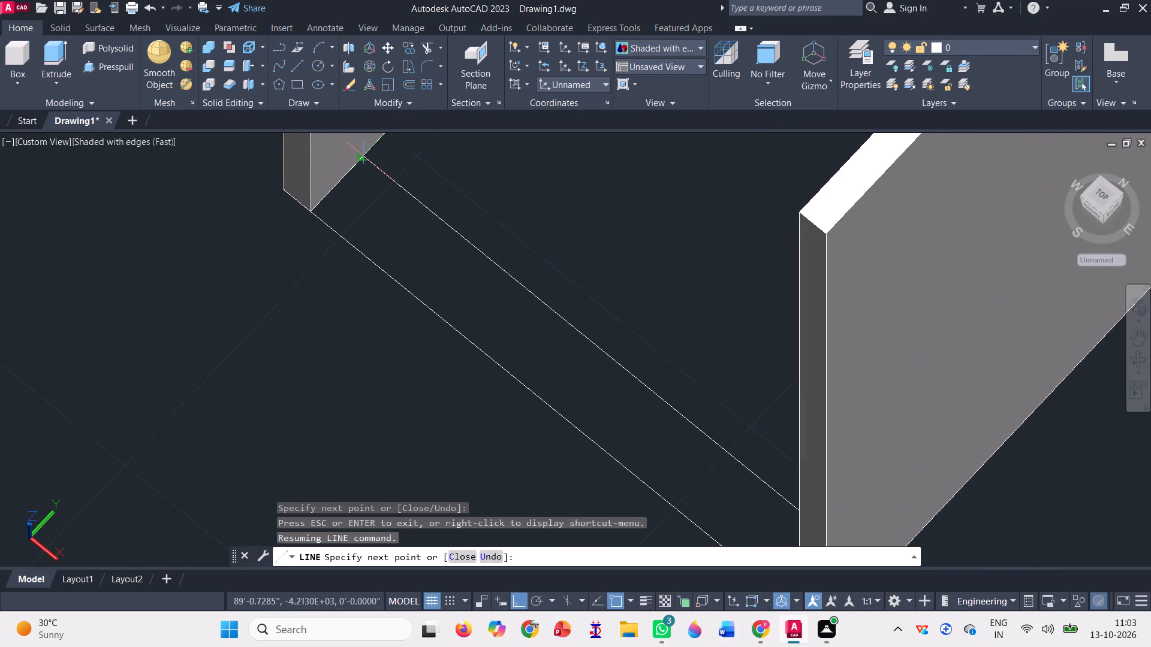
left_click(361, 156)
key("space")
scroll(448, 289, "down", 2)
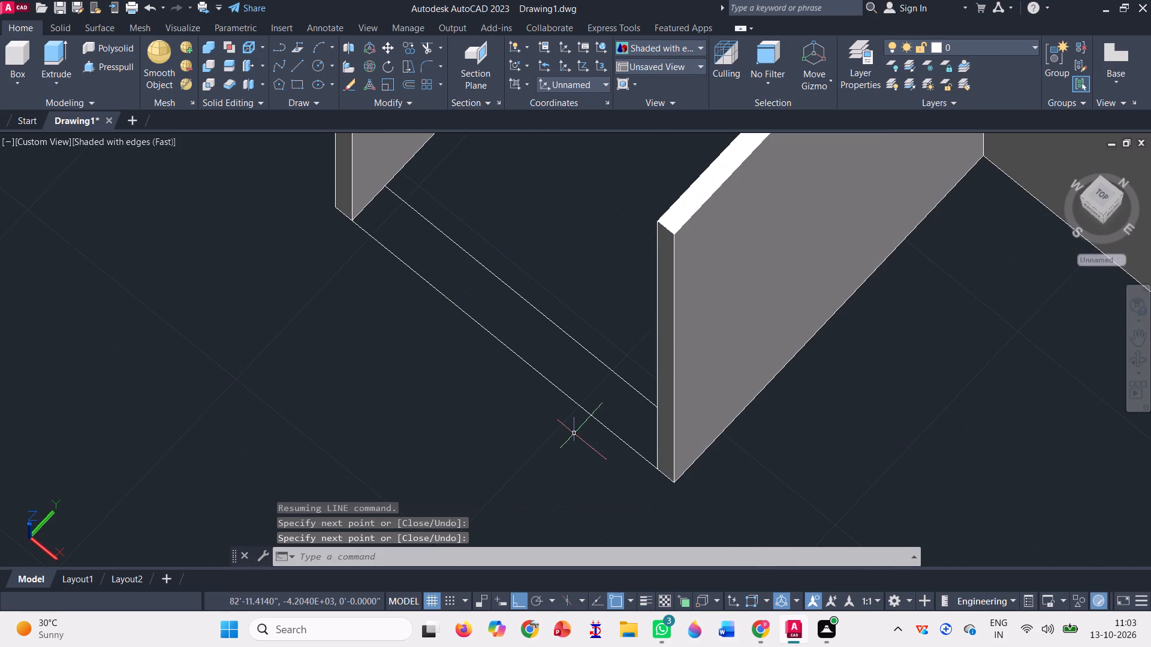
Close the front gap between the two middle walls with a box spanning the outlined strip's opposite corners, 10' high.
left_click(1140, 359)
left_click_drag(659, 496, 689, 499)
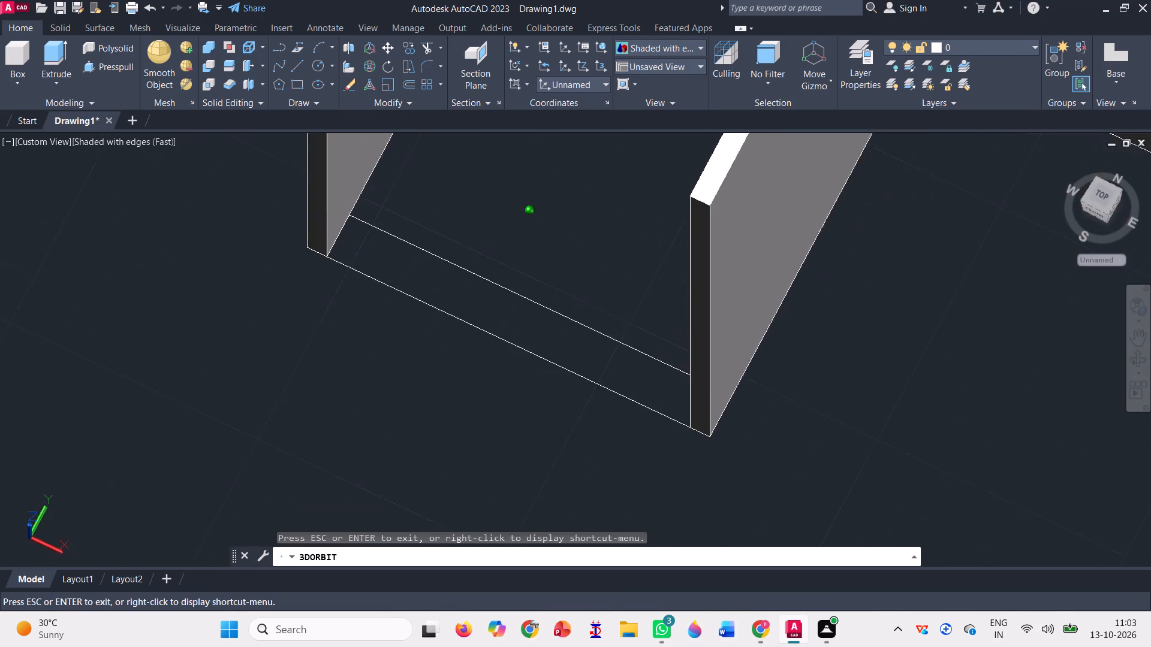
left_click_drag(689, 499, 695, 498)
key("Escape")
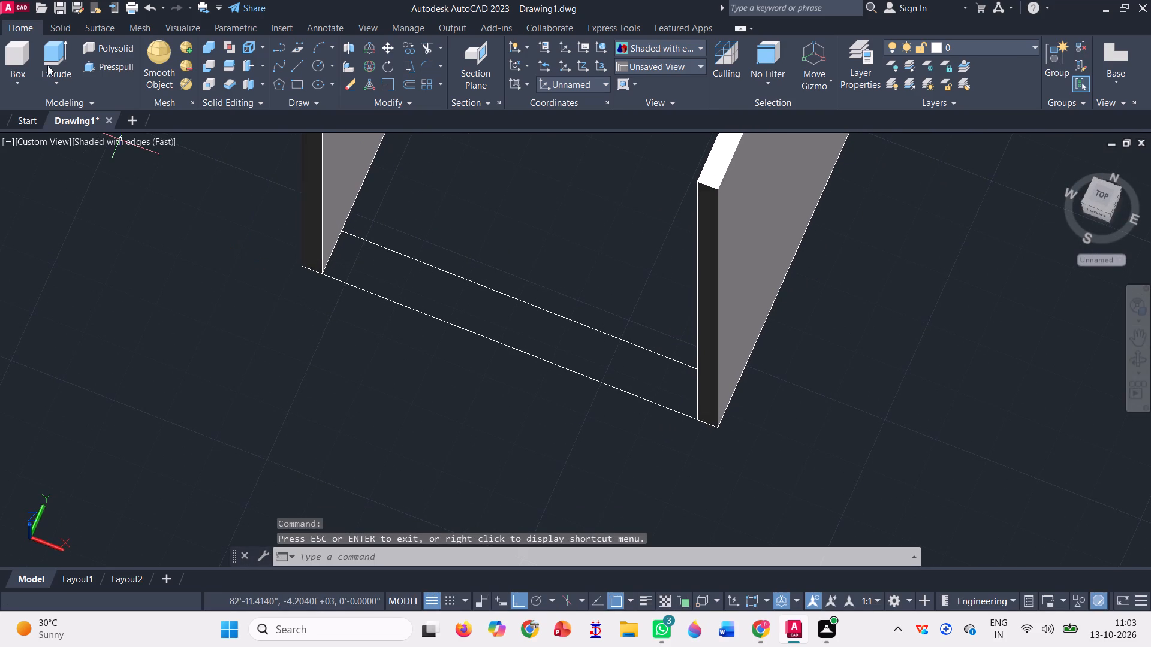
left_click(11, 58)
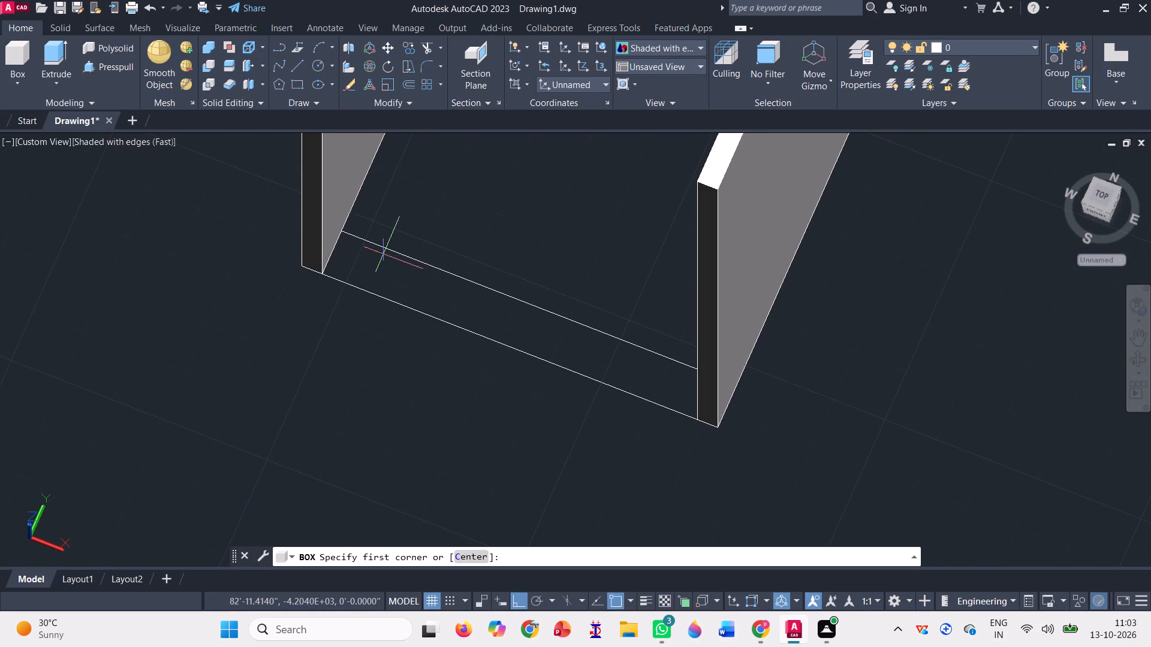
scroll(338, 213, "up", 5)
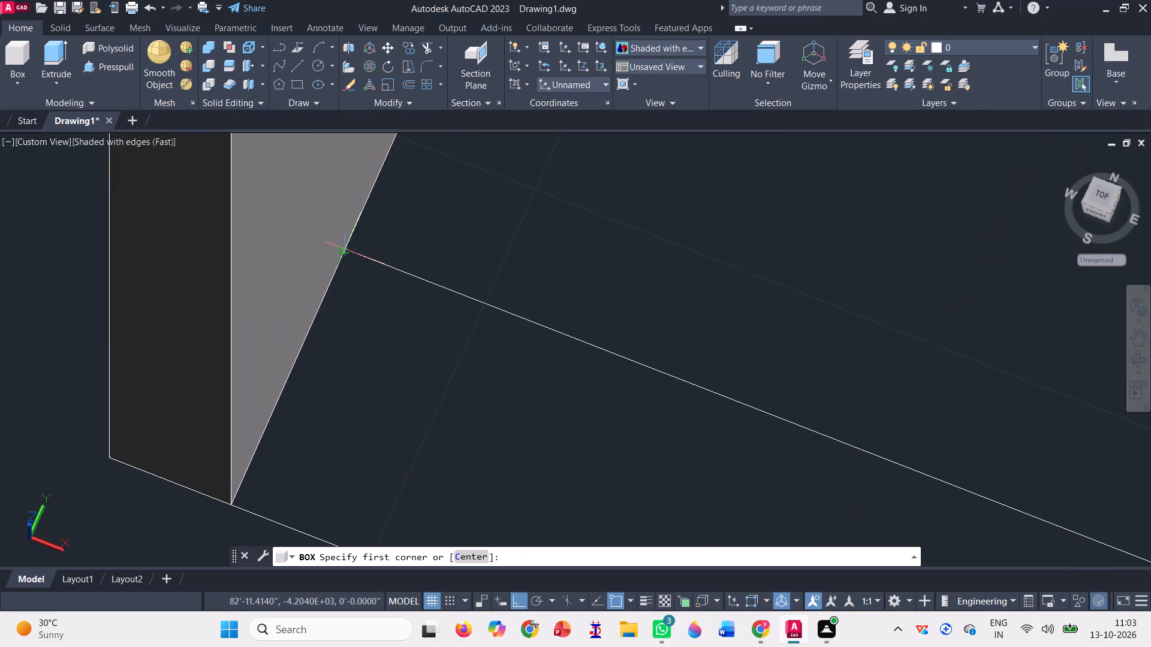
left_click(345, 246)
scroll(348, 219, "down", 4)
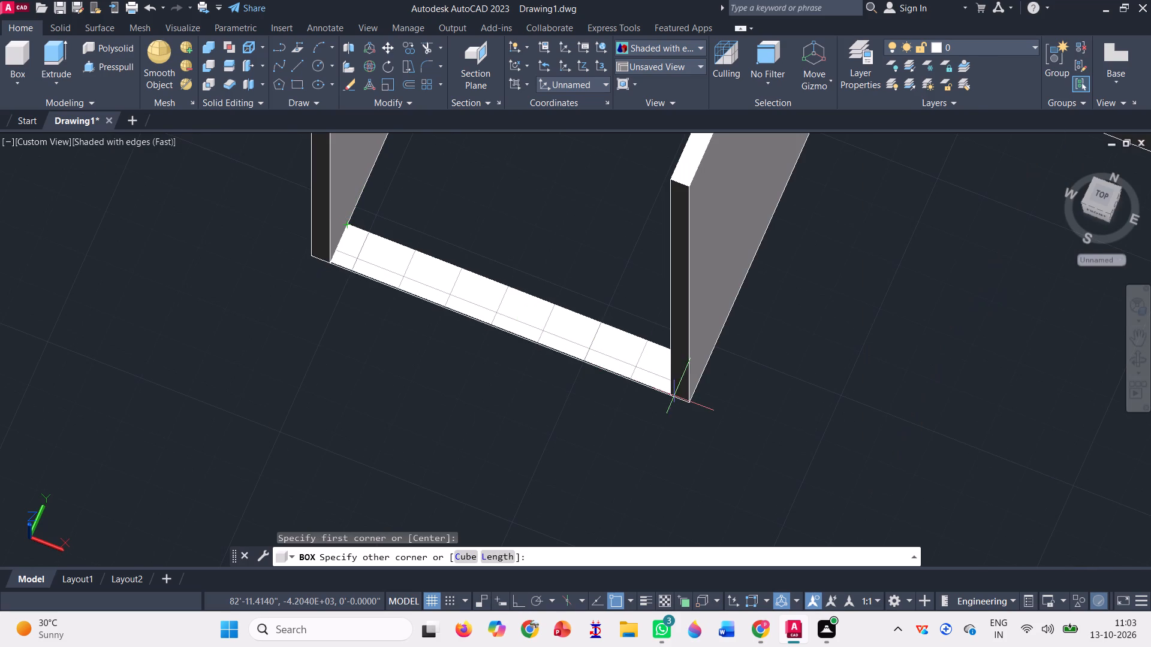
scroll(668, 396, "up", 4)
left_click(668, 396)
scroll(669, 398, "down", 6)
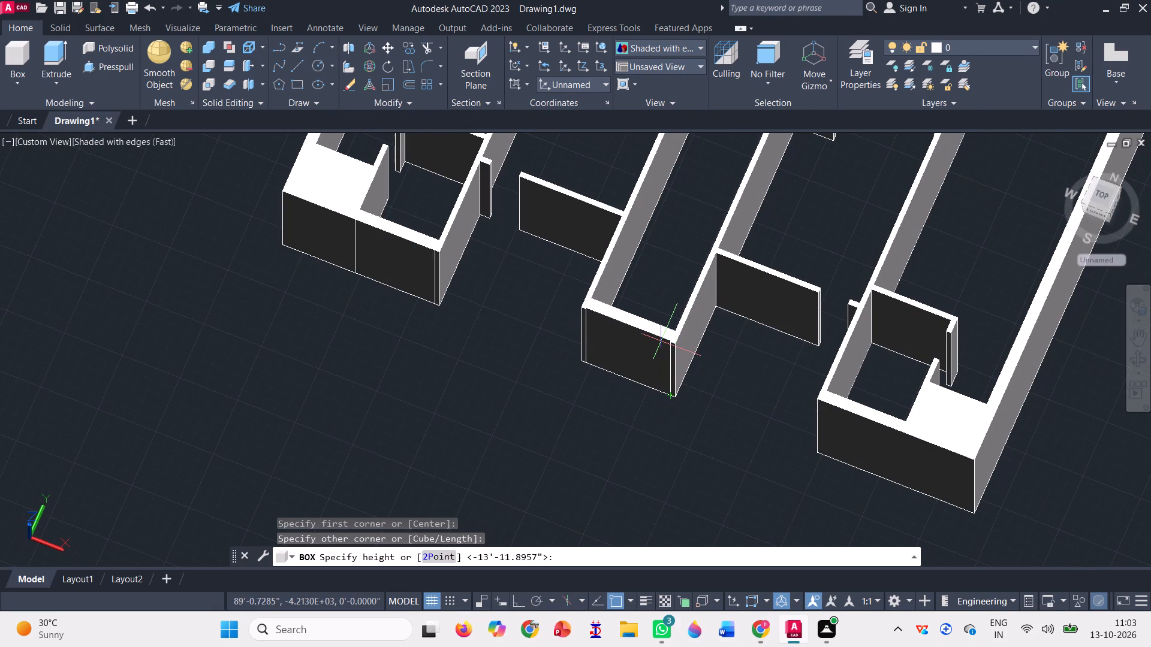
type("10'")
key("Return")
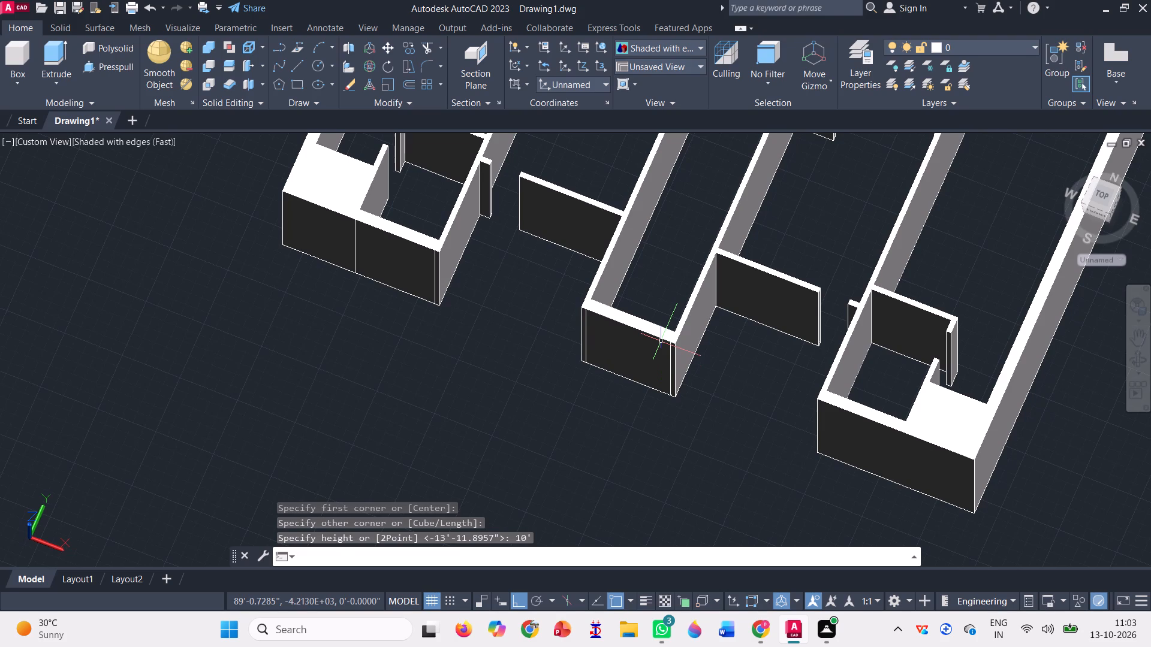
Draw top-level lines across the rear gap between the two cross walls' outer corners, 9" inward along the western wall, and back across.
key("Escape")
scroll(611, 467, "down", 2)
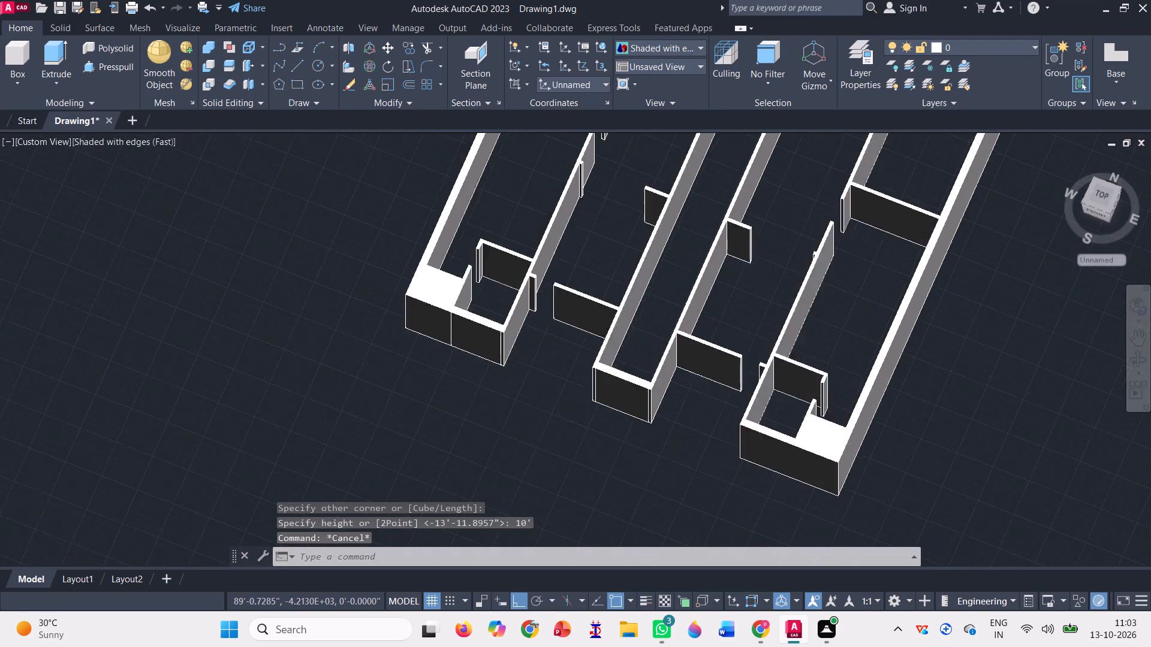
scroll(611, 467, "down", 2)
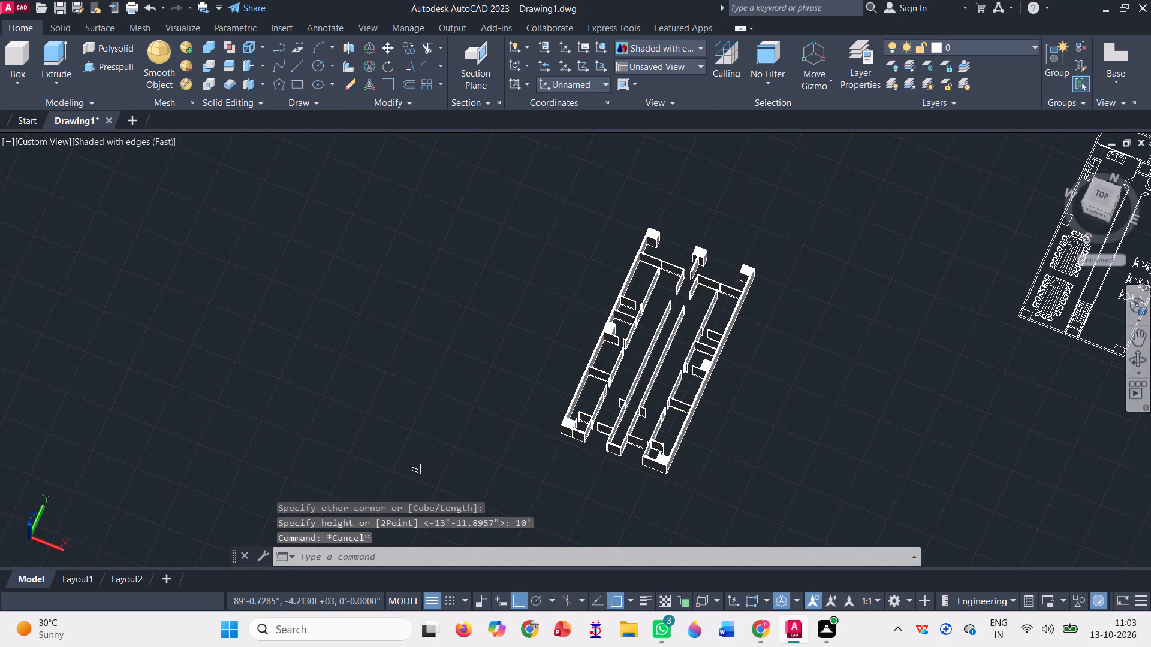
left_click(1134, 352)
left_click_drag(760, 352, 760, 353)
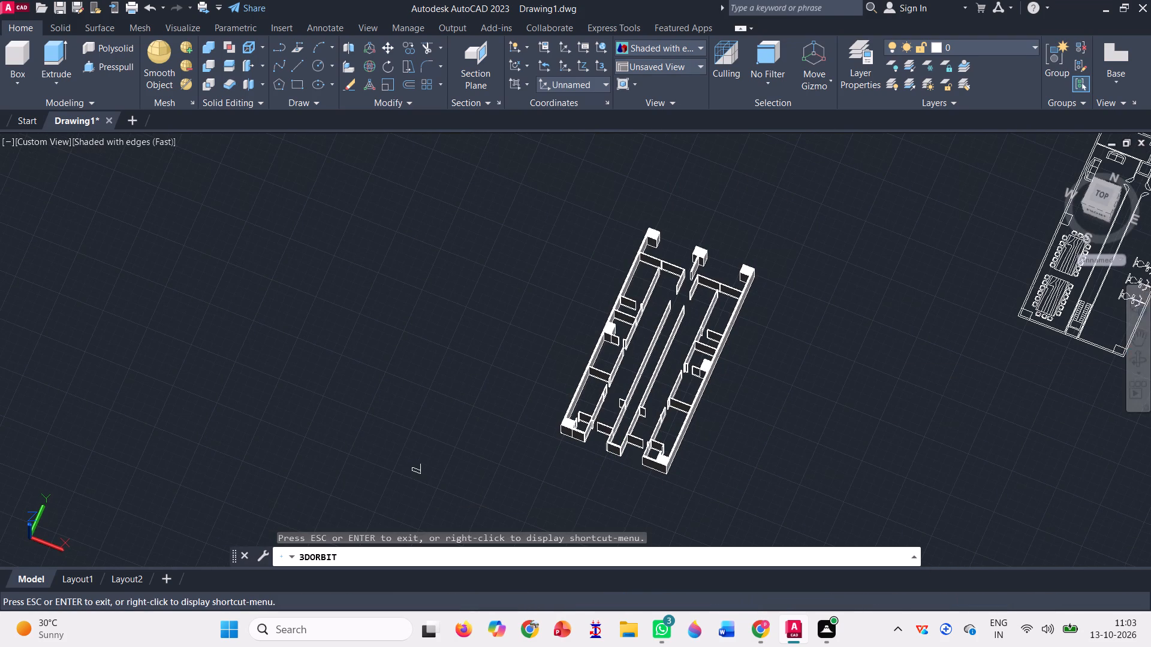
left_click_drag(760, 353, 629, 274)
left_click_drag(979, 271, 829, 301)
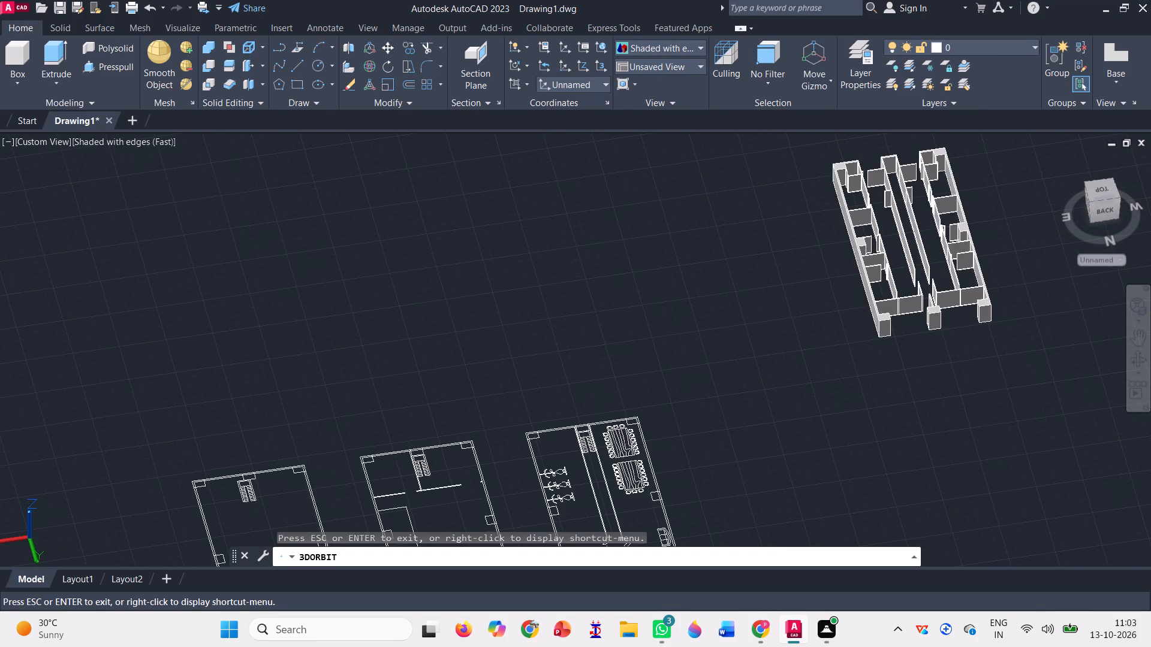
scroll(1008, 287, "up", 15)
scroll(897, 321, "up", 3)
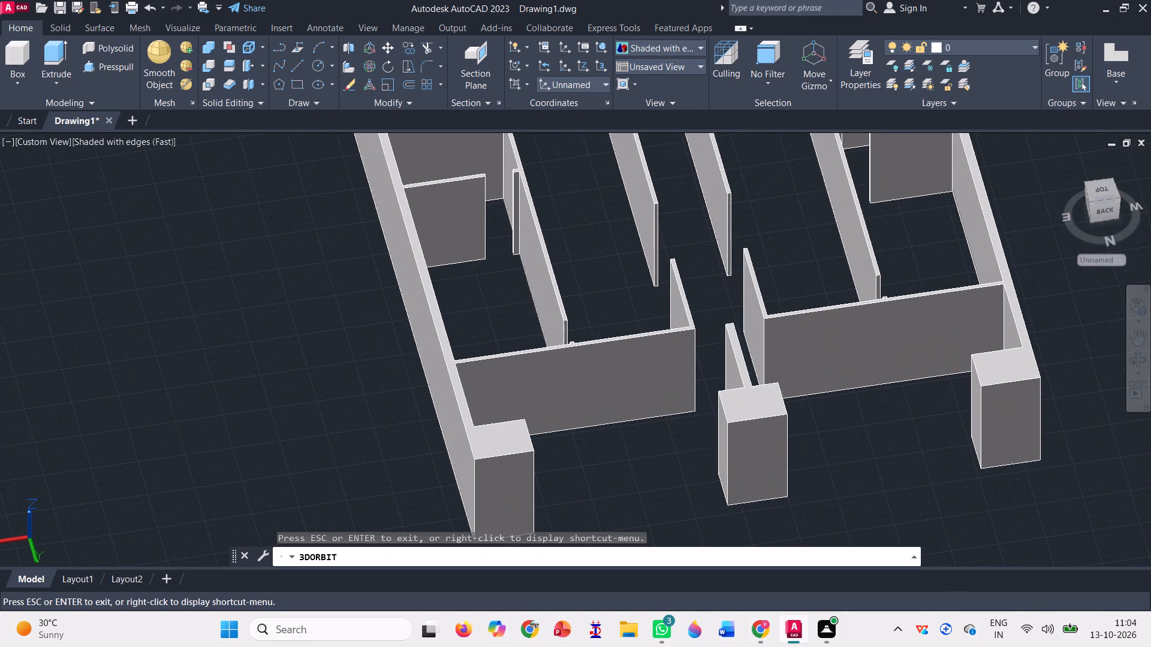
left_click_drag(794, 288, 794, 385)
key("Escape")
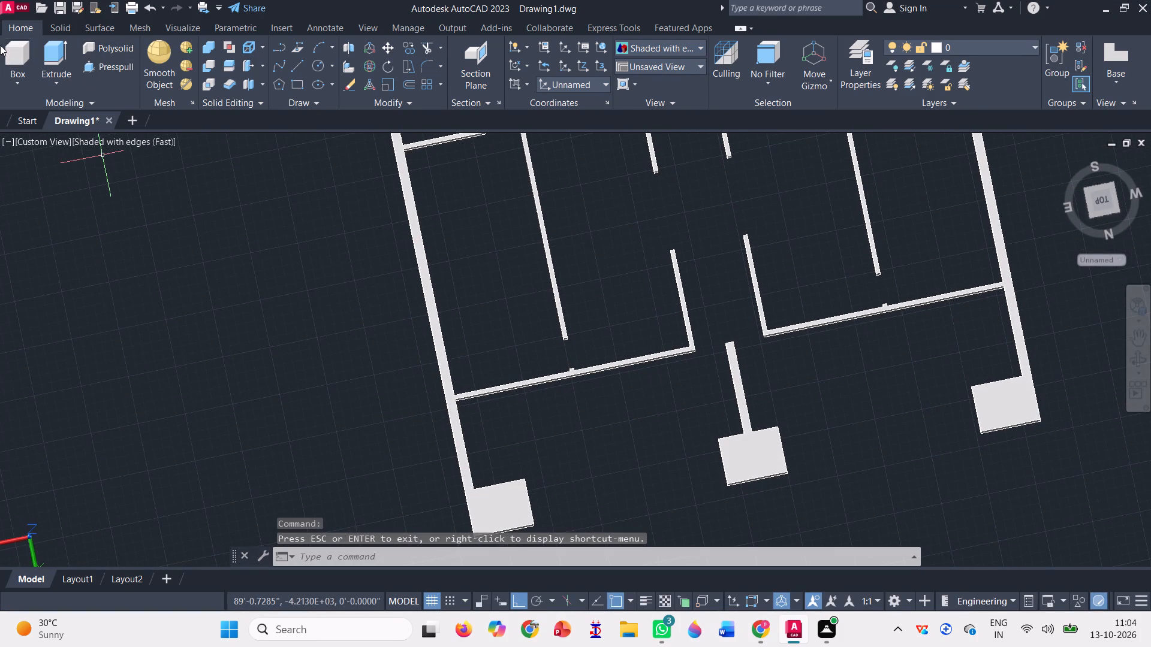
left_click(297, 63)
scroll(784, 329, "up", 3)
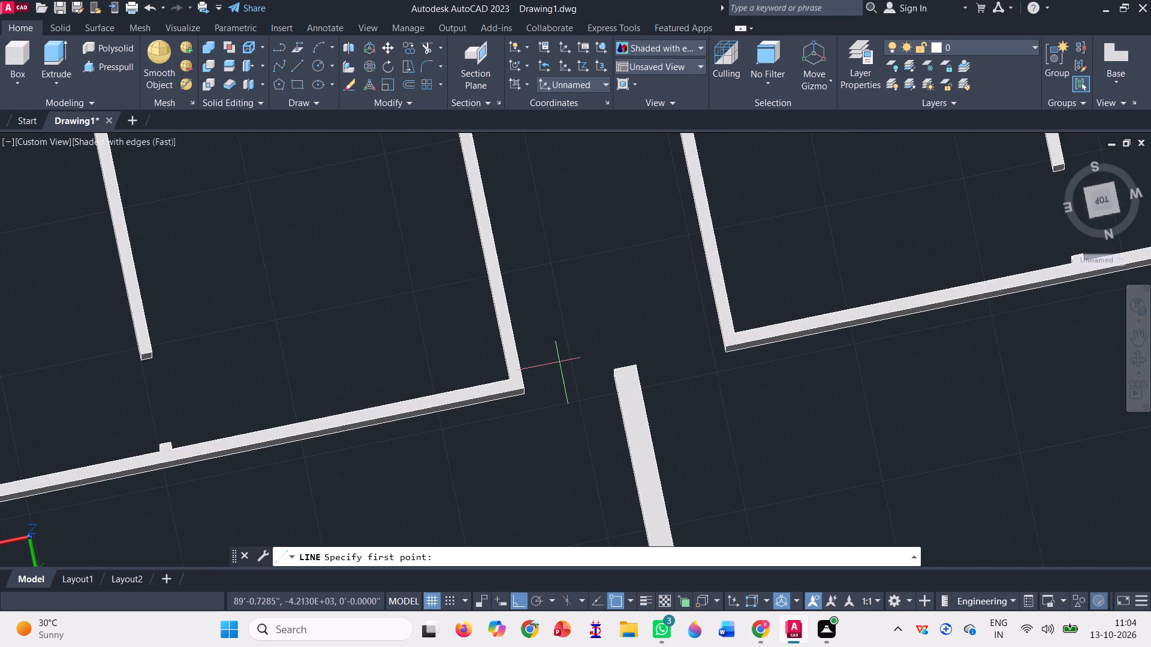
scroll(547, 373, "up", 3)
left_click(482, 411)
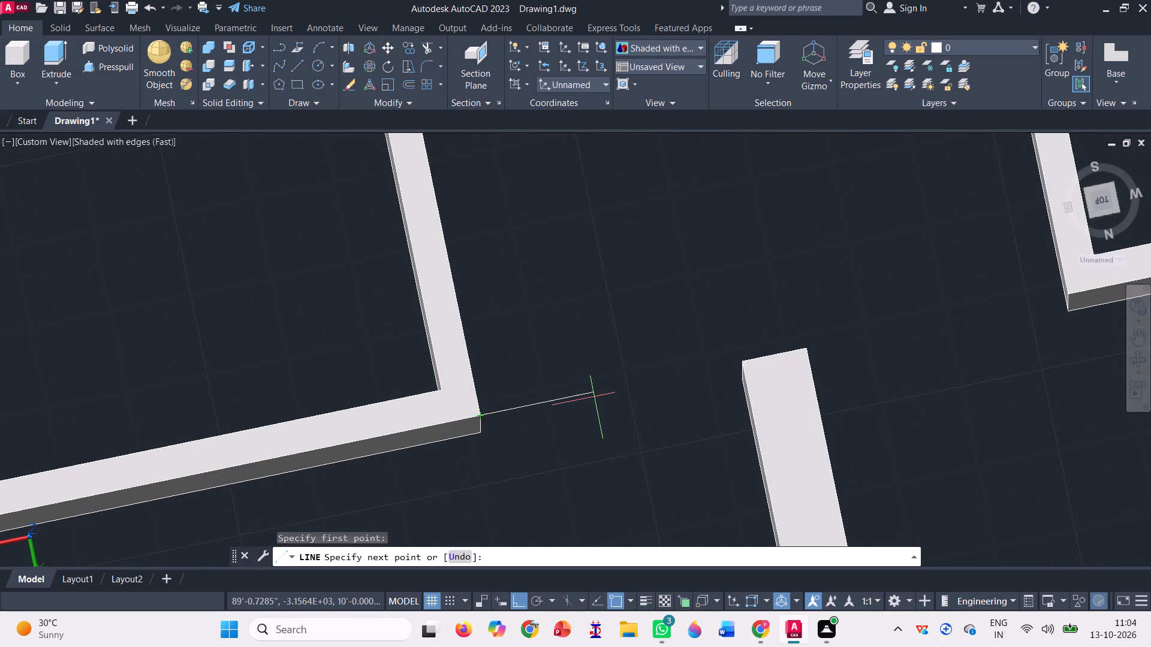
left_click(1071, 289)
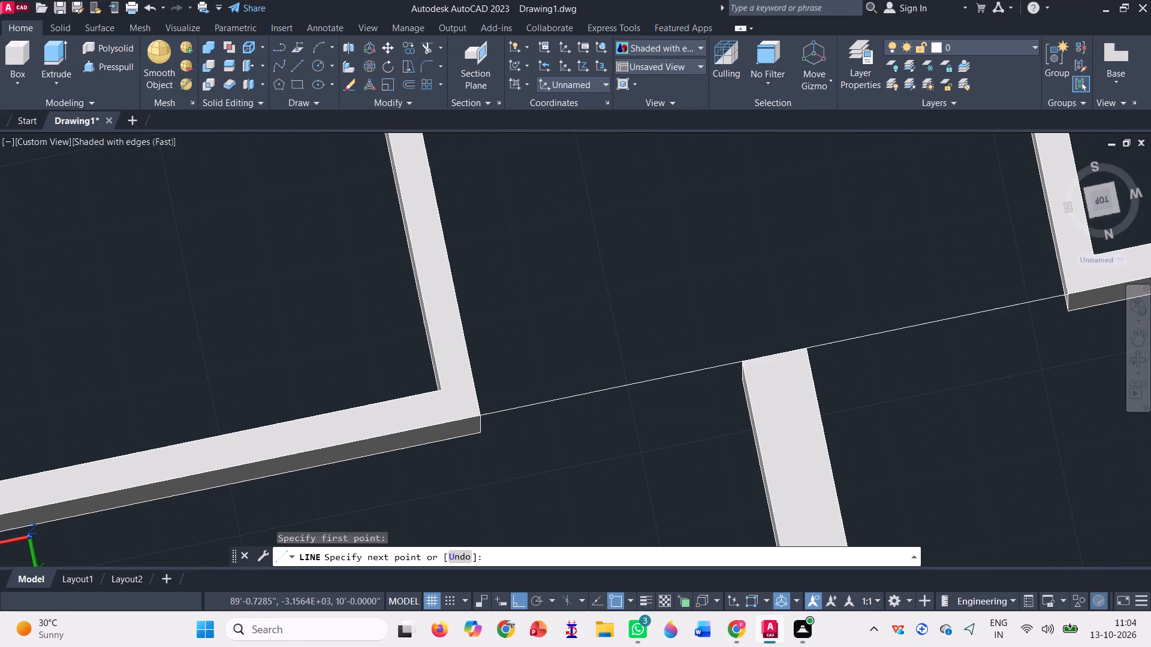
type("0'9\"")
key("Return")
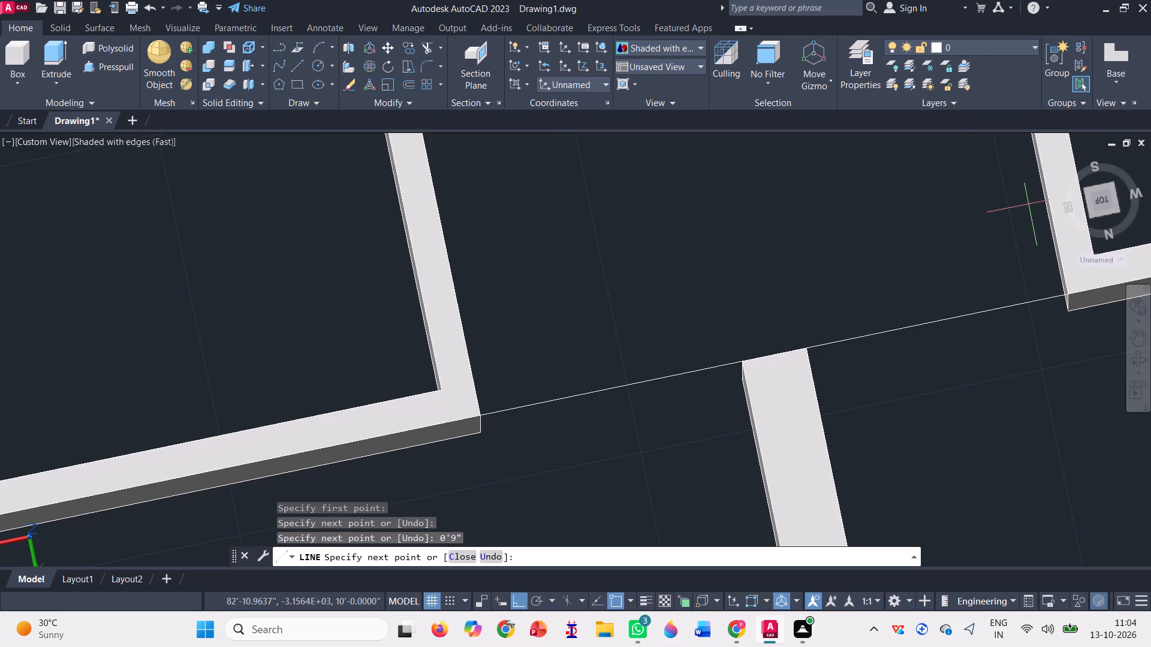
left_click(466, 344)
key("space")
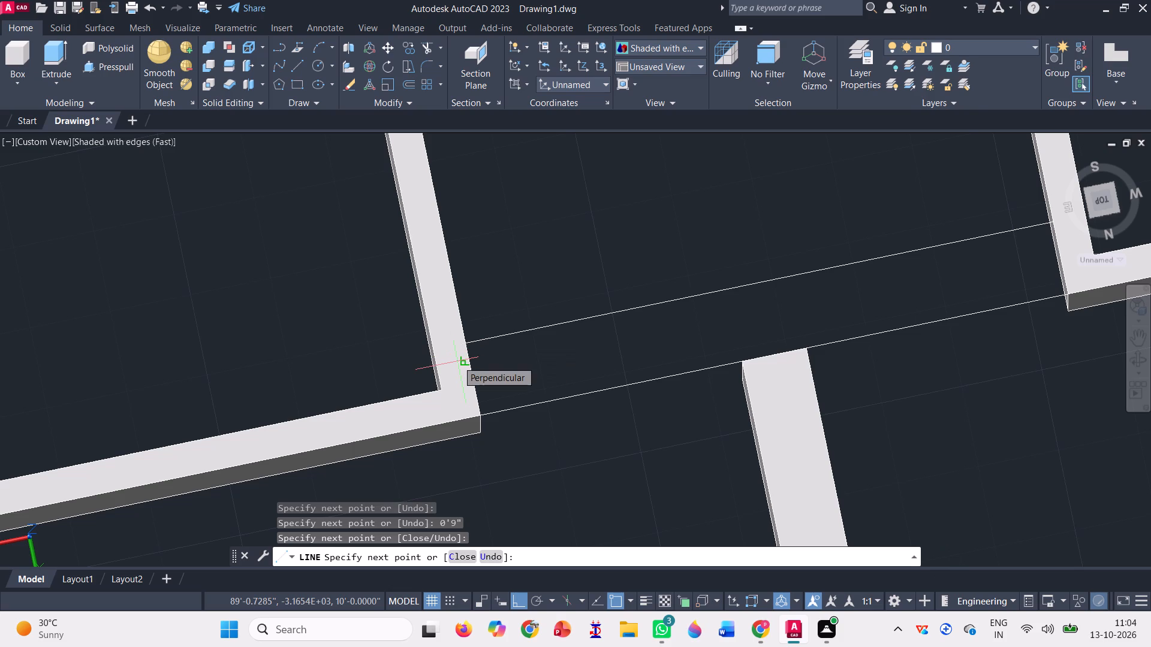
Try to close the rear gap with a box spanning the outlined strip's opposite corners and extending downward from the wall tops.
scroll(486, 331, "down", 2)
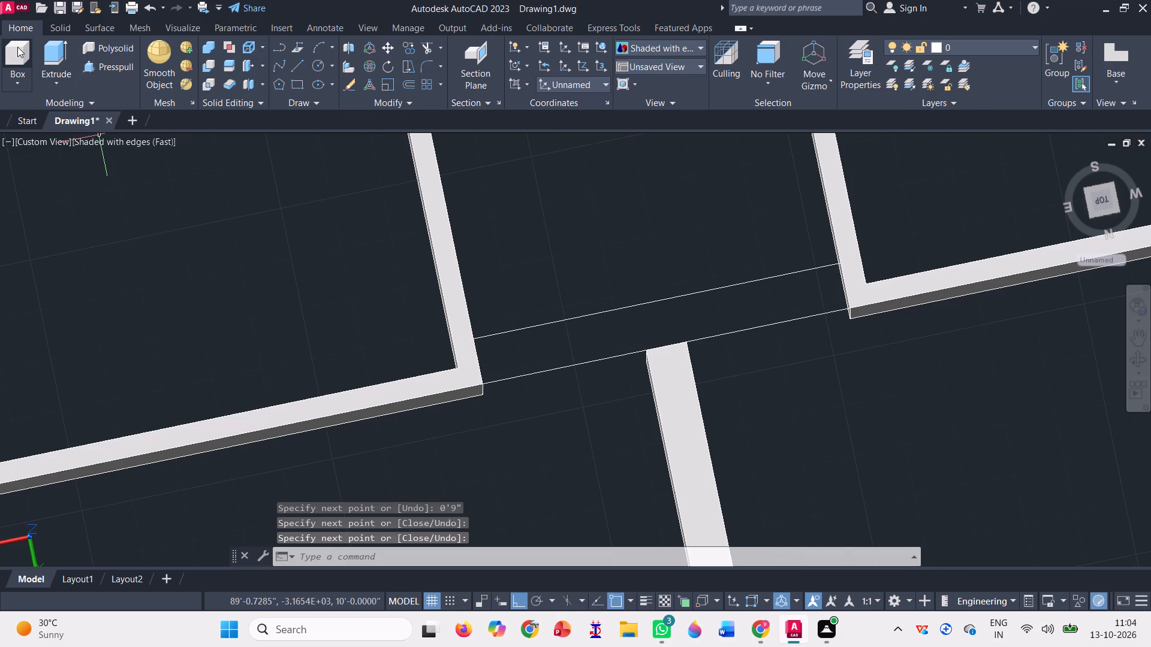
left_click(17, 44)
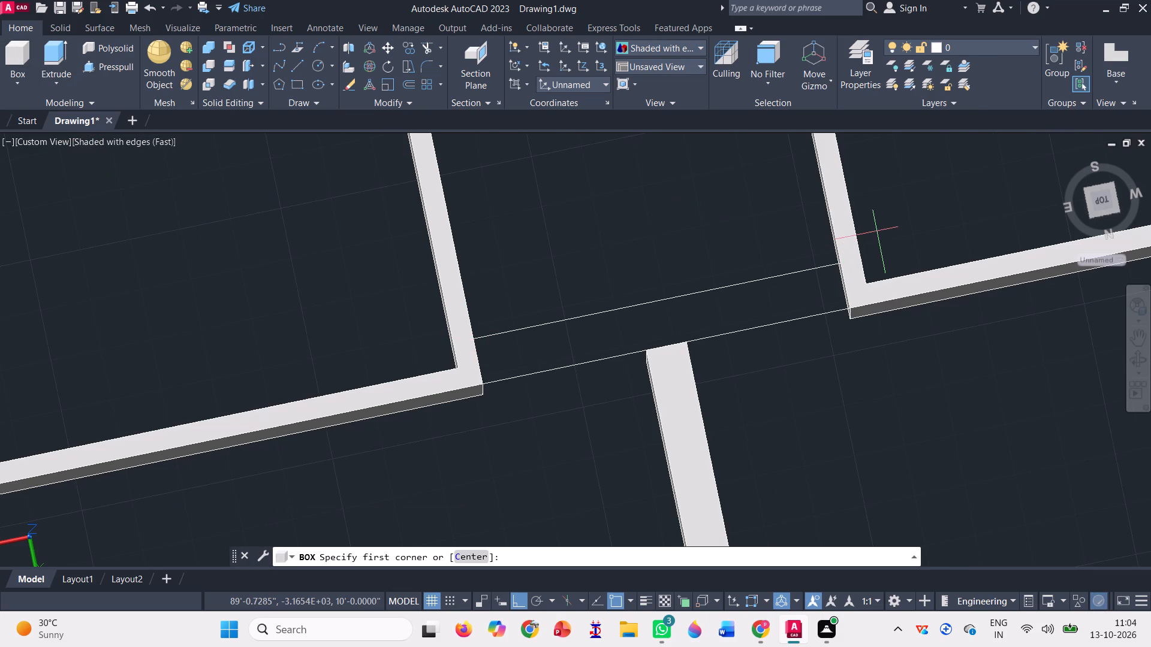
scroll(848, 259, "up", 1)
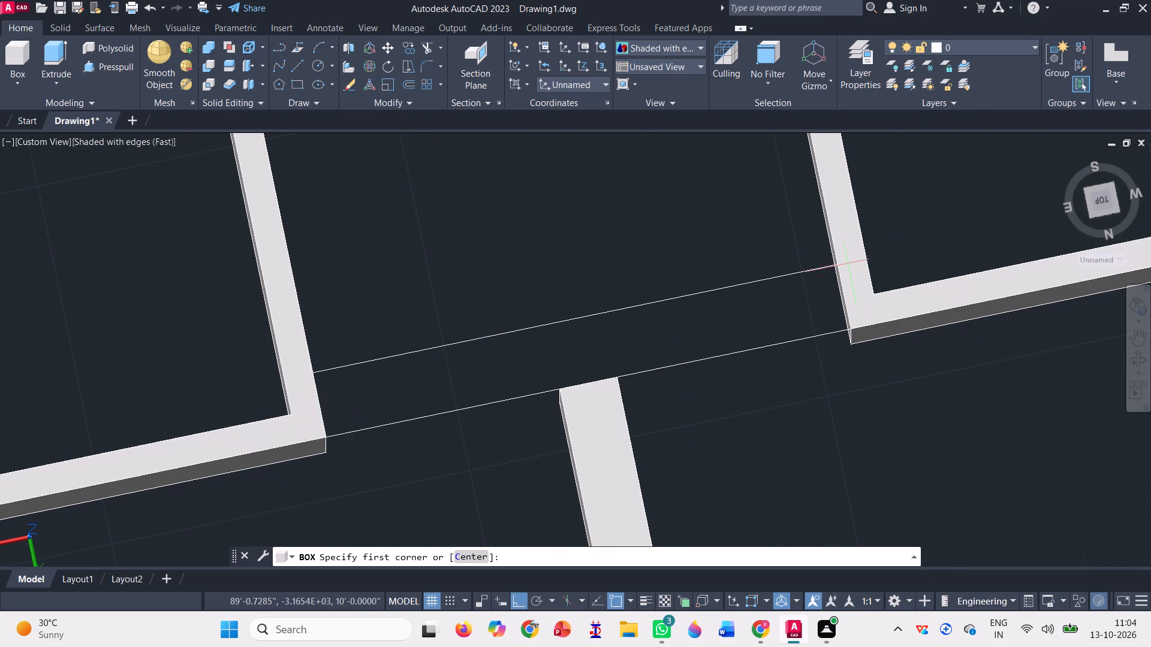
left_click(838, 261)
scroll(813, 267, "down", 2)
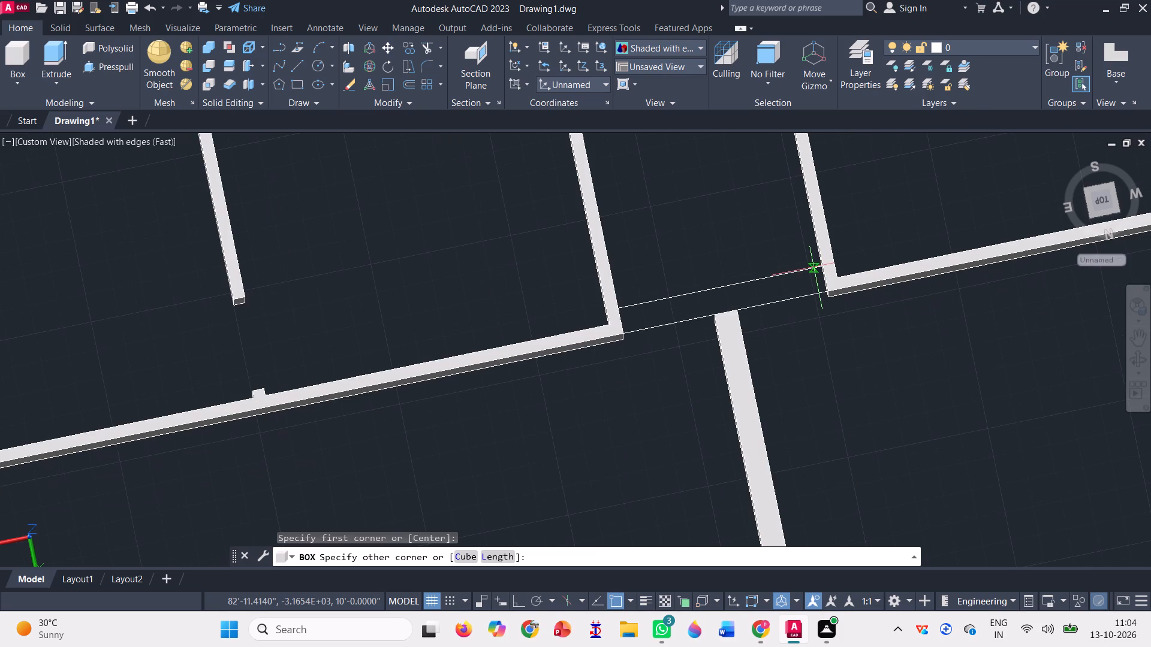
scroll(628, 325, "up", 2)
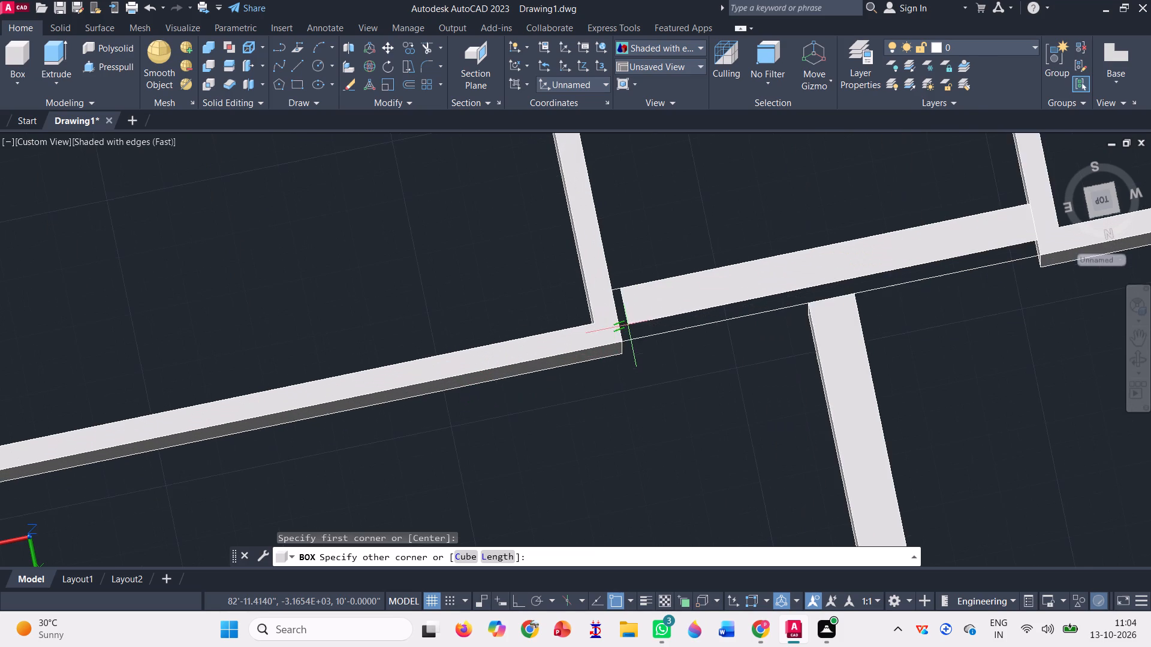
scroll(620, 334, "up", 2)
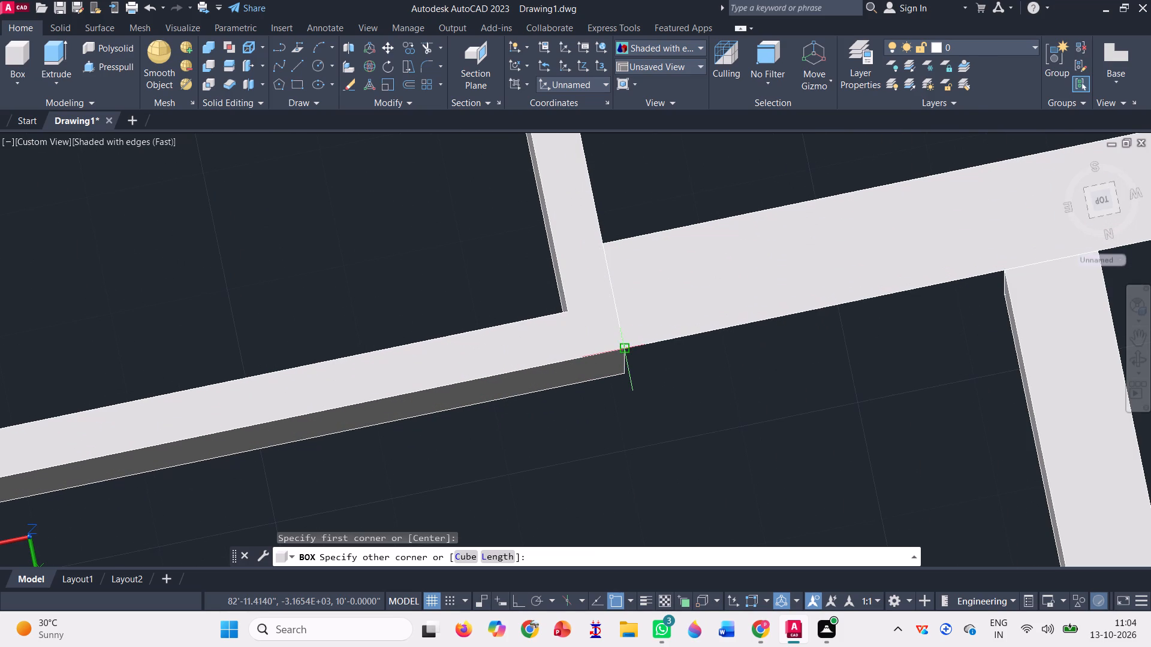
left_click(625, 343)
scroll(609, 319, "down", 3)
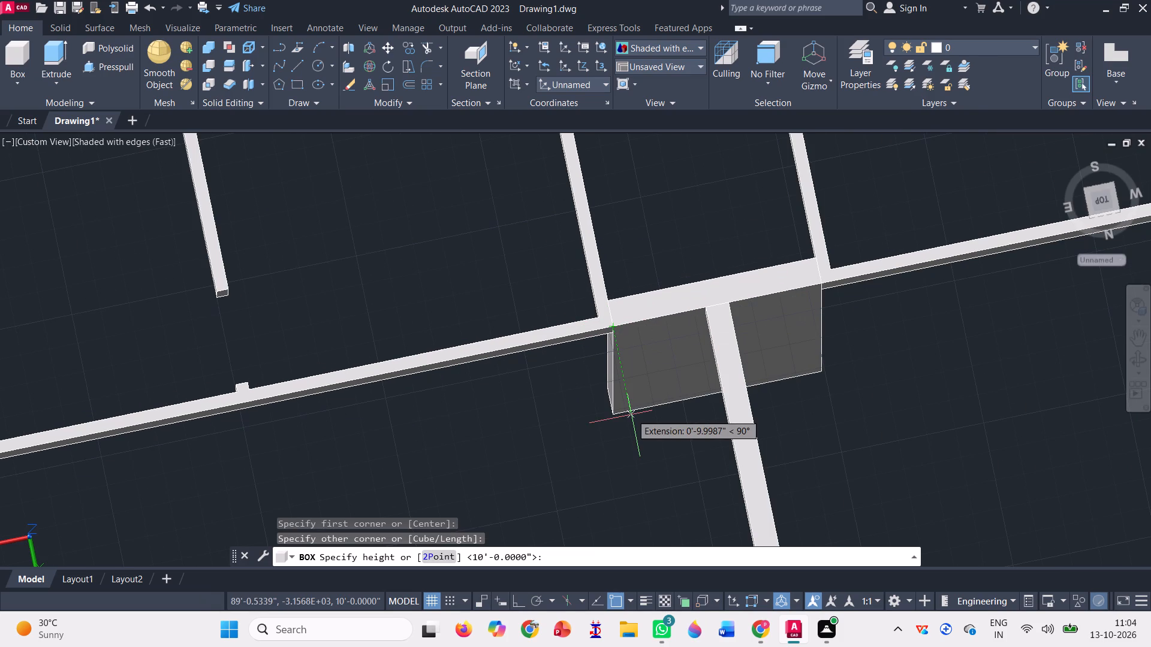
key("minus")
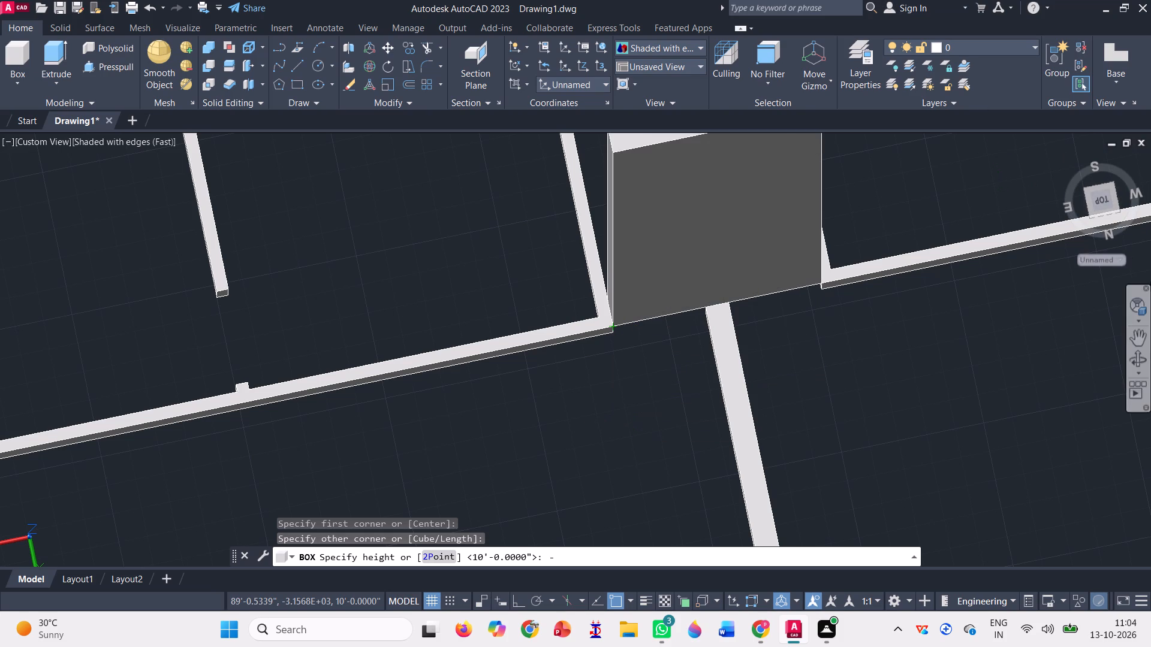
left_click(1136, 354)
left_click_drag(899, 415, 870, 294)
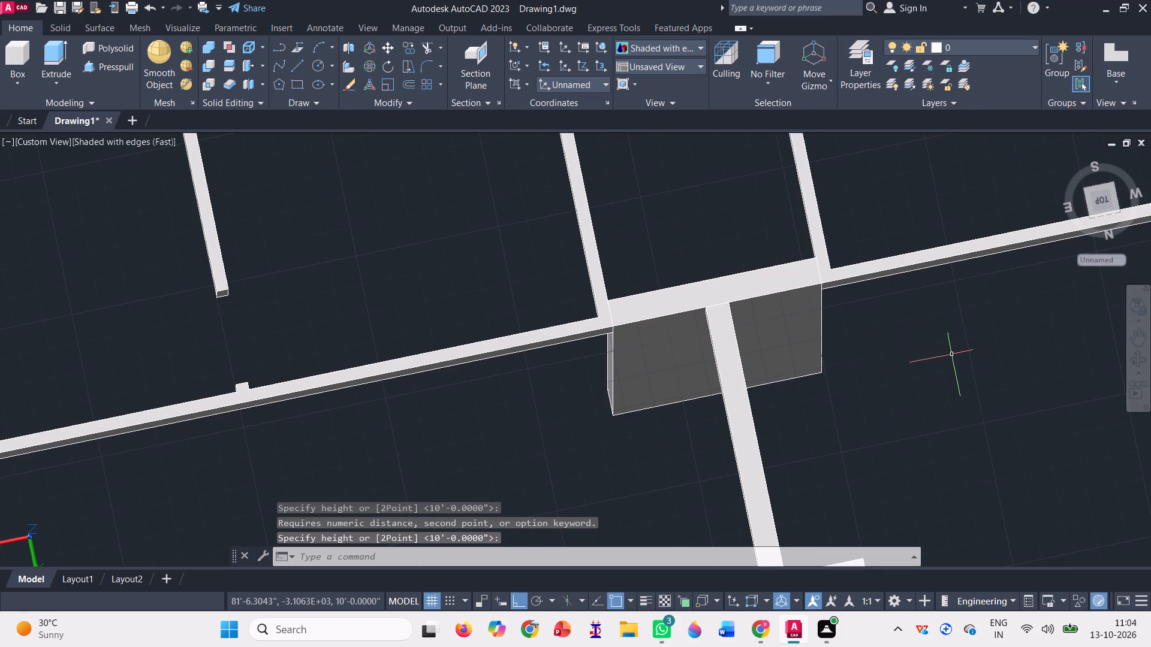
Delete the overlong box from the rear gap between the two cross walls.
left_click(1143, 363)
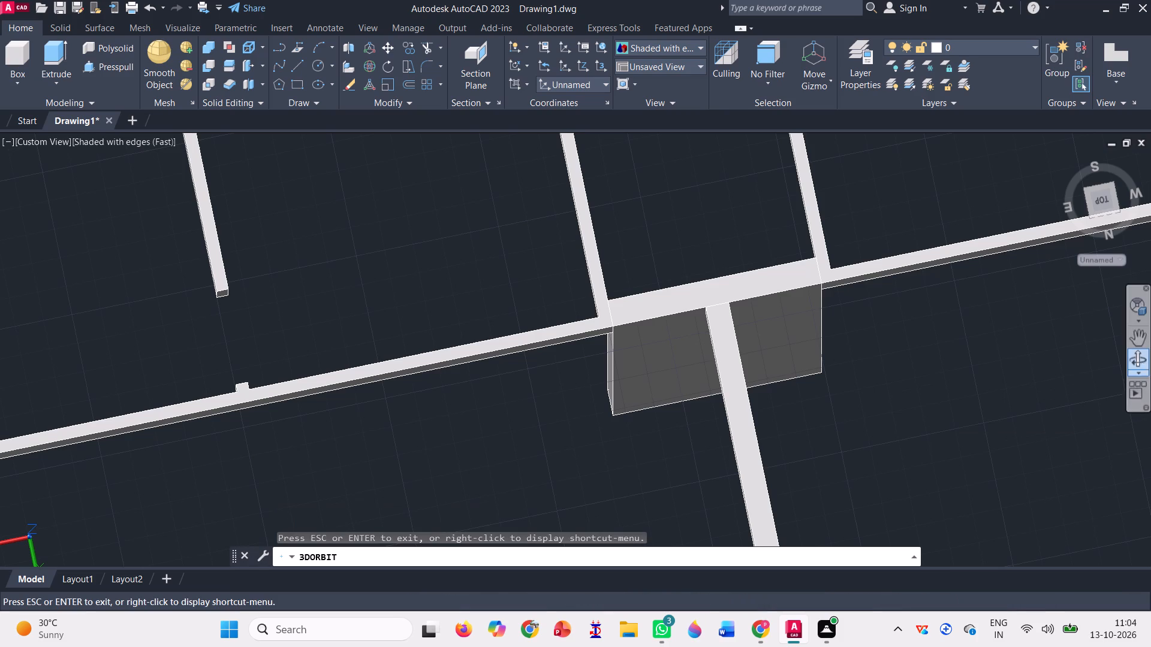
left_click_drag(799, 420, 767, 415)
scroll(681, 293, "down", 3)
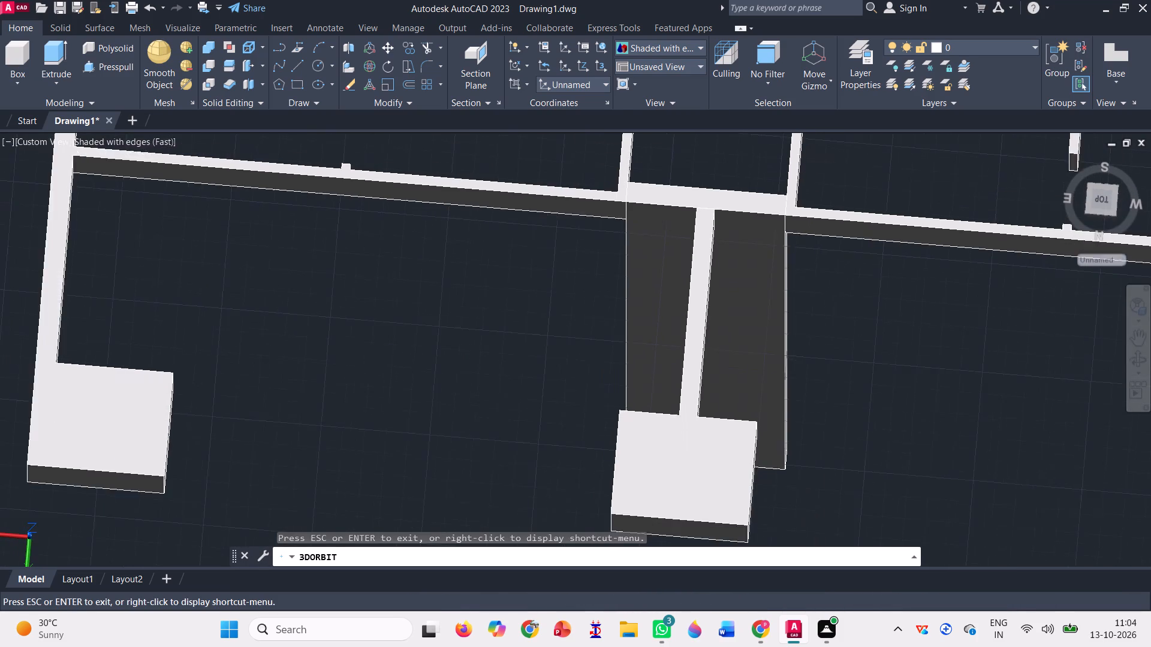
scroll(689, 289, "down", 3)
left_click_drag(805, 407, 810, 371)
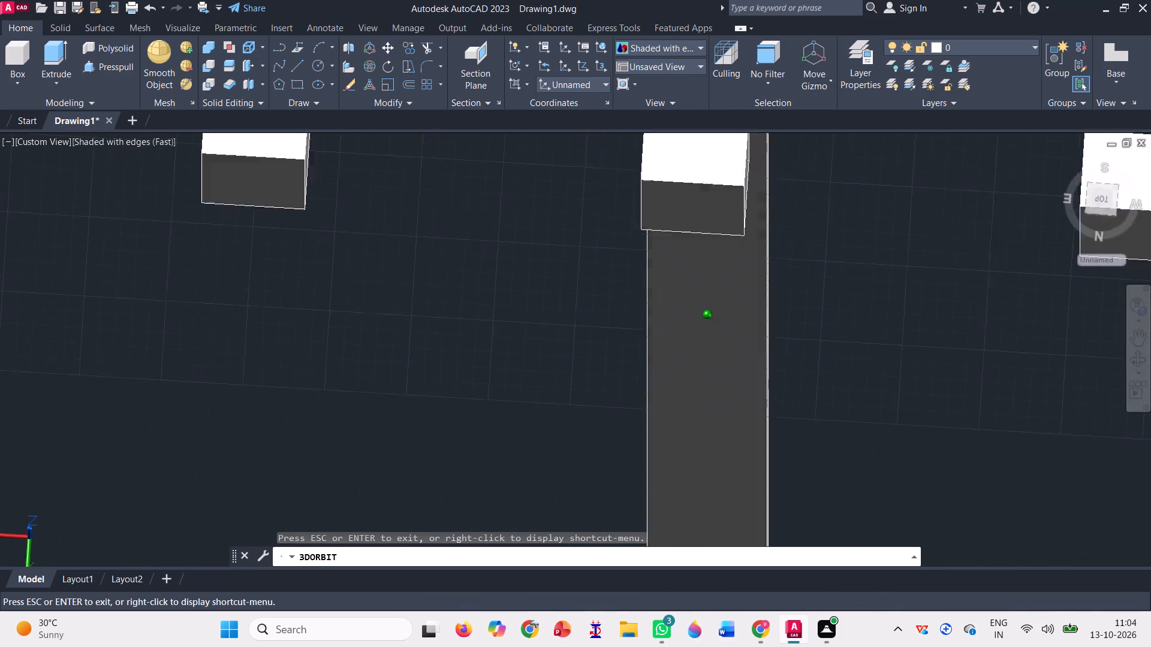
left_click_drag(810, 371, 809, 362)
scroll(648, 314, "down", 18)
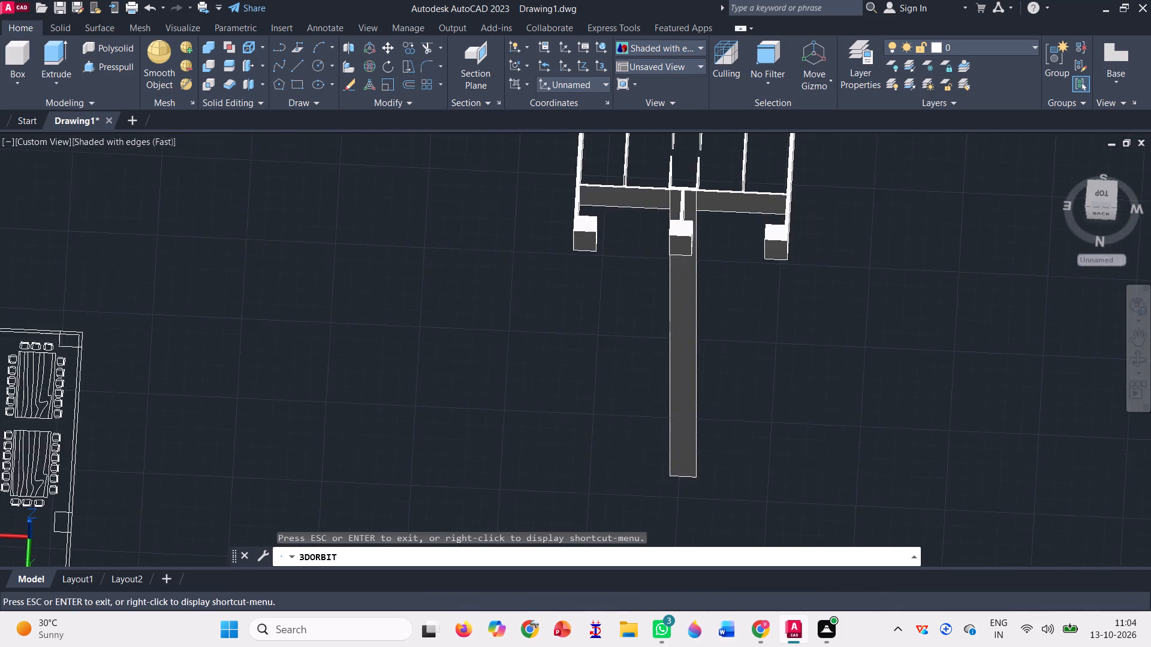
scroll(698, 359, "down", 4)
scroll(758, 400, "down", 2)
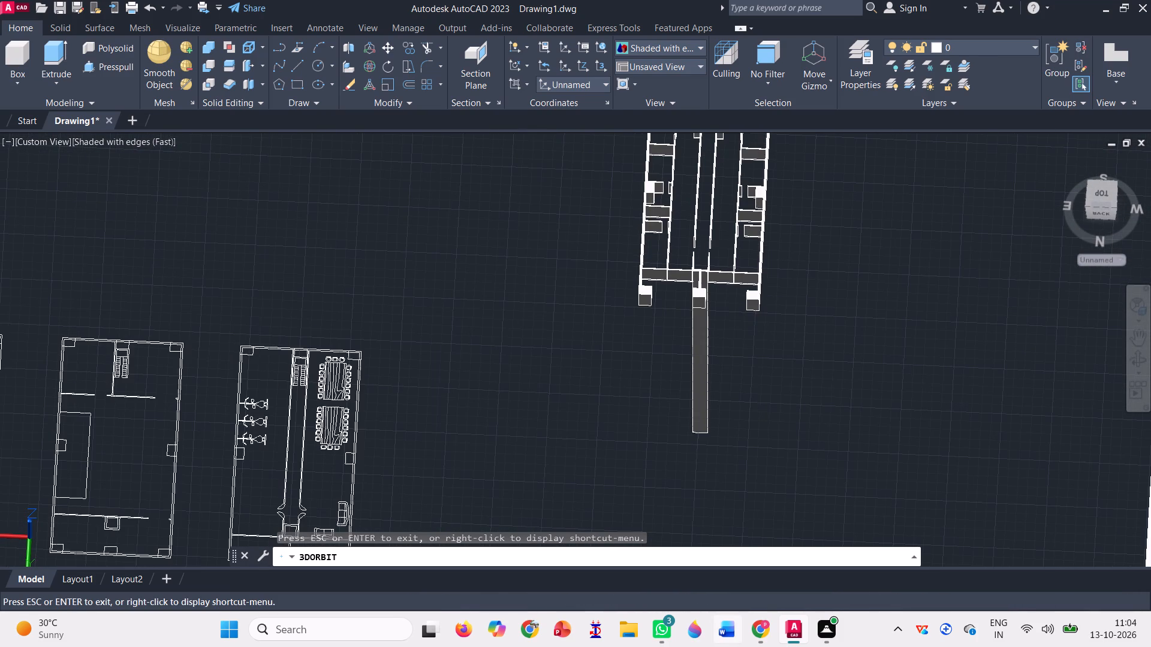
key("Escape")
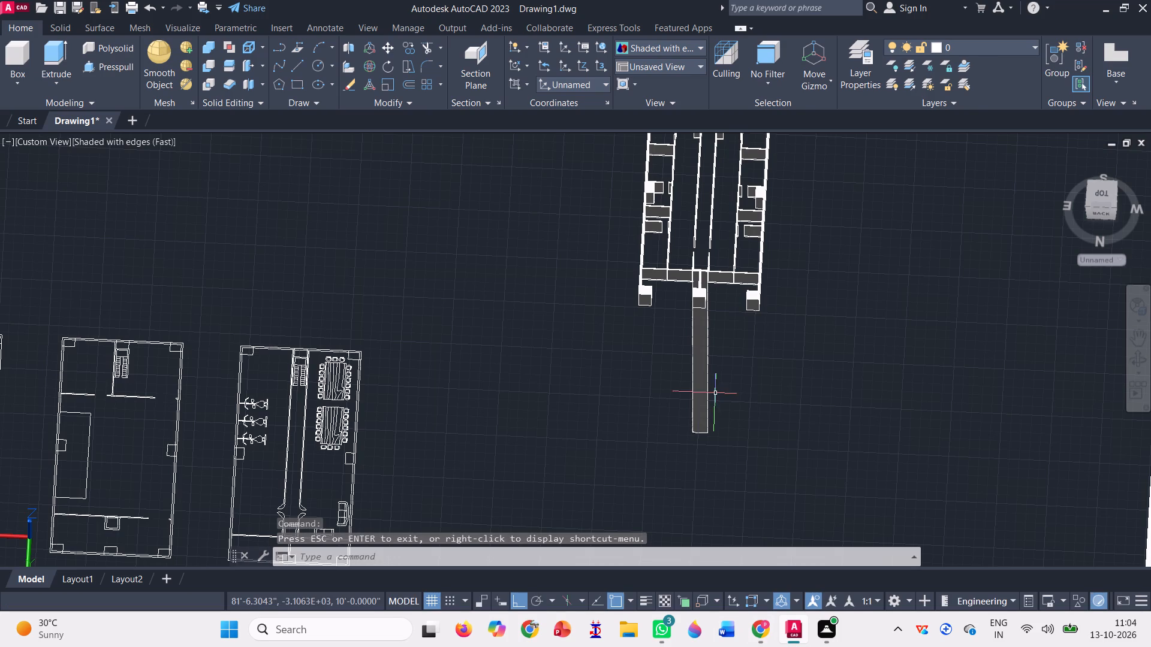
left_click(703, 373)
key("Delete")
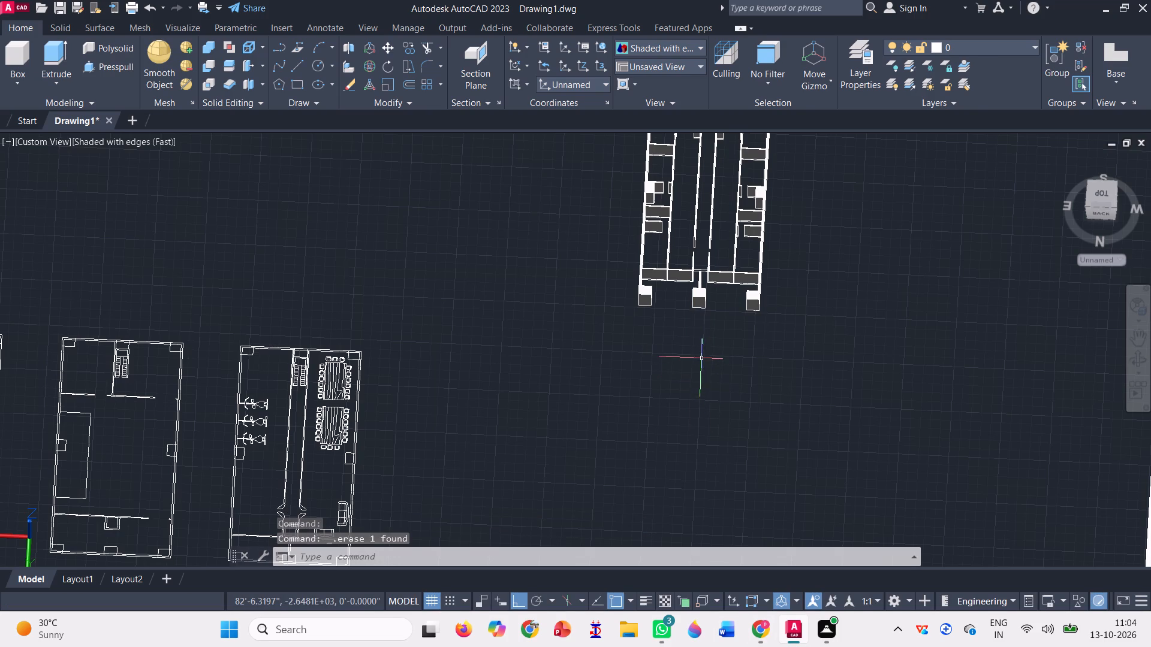
Close the rear gap between the two cross walls with a box spanning the outlined strip's opposite corners and reaching down to the walls' bottom edge.
left_click(1143, 352)
left_click_drag(761, 340, 769, 364)
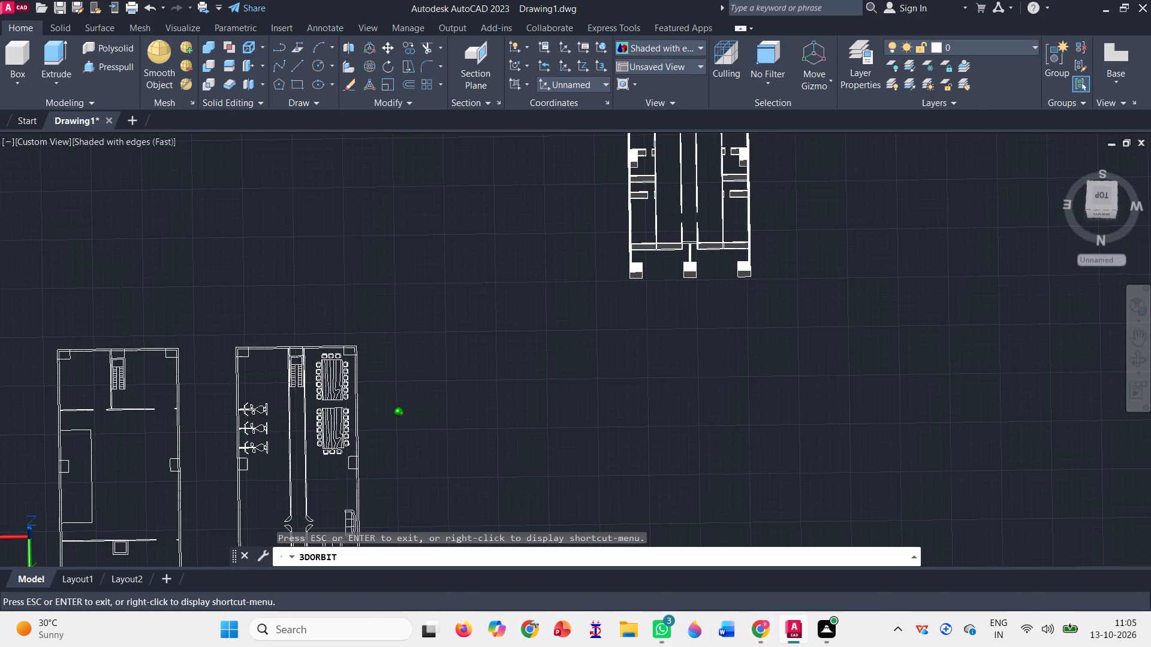
left_click_drag(769, 364, 801, 310)
scroll(679, 225, "up", 2)
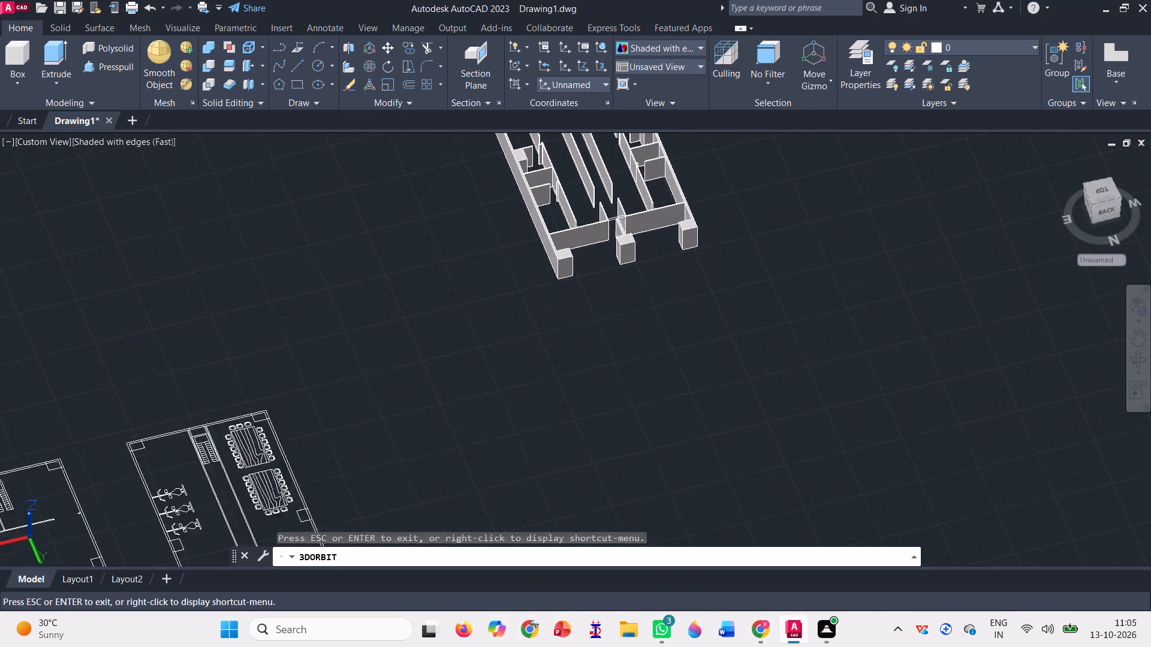
scroll(679, 225, "up", 1)
scroll(598, 186, "up", 10)
scroll(611, 248, "up", 4)
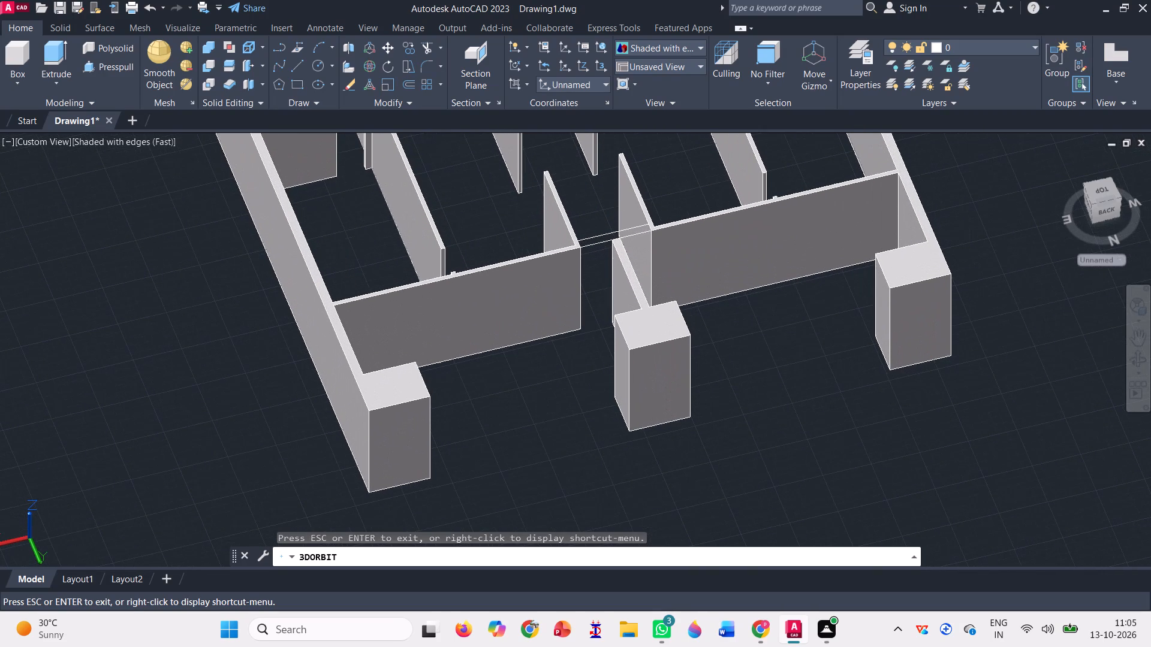
key("Escape")
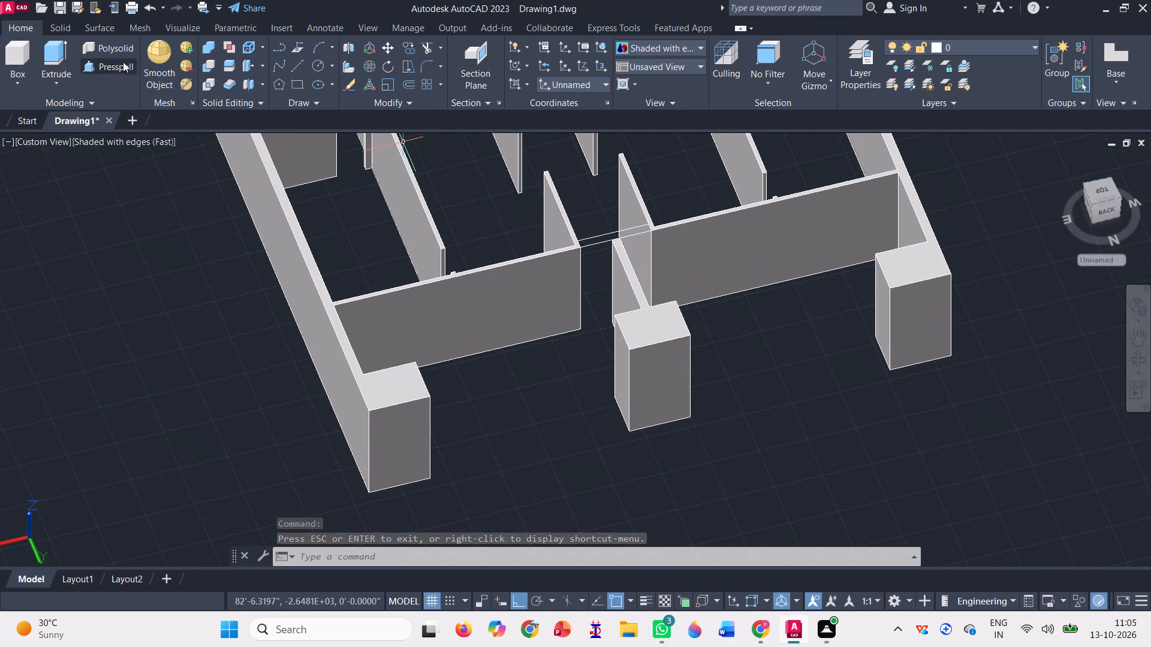
left_click(22, 53)
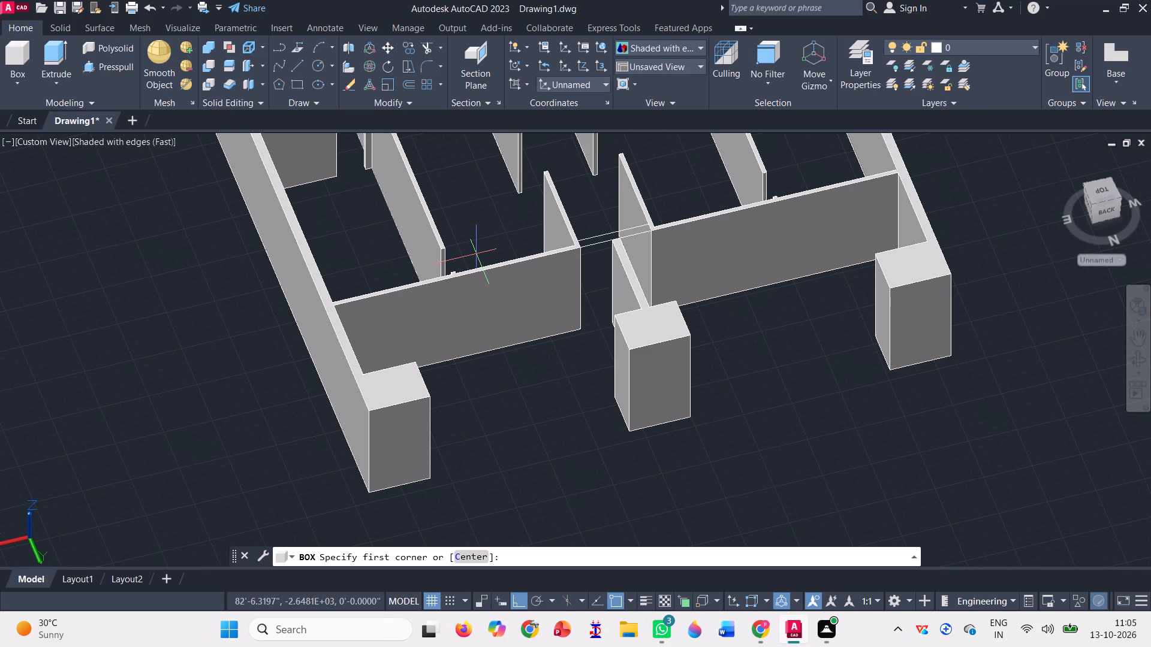
scroll(476, 253, "up", 2)
scroll(794, 200, "up", 2)
scroll(860, 186, "up", 2)
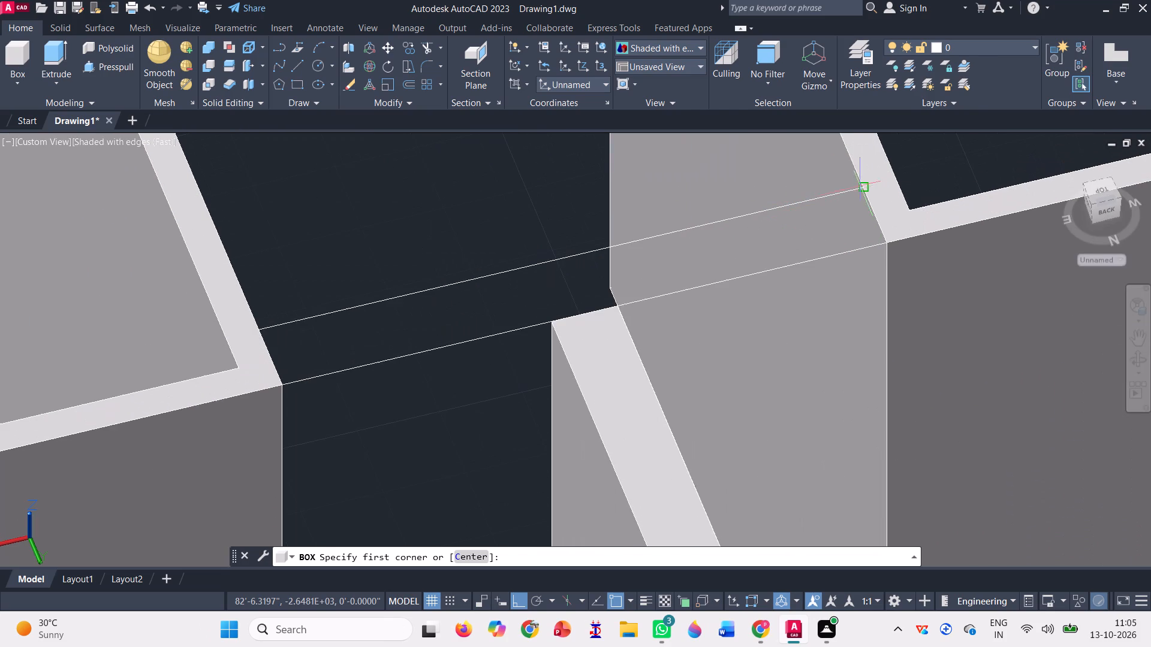
left_click(862, 188)
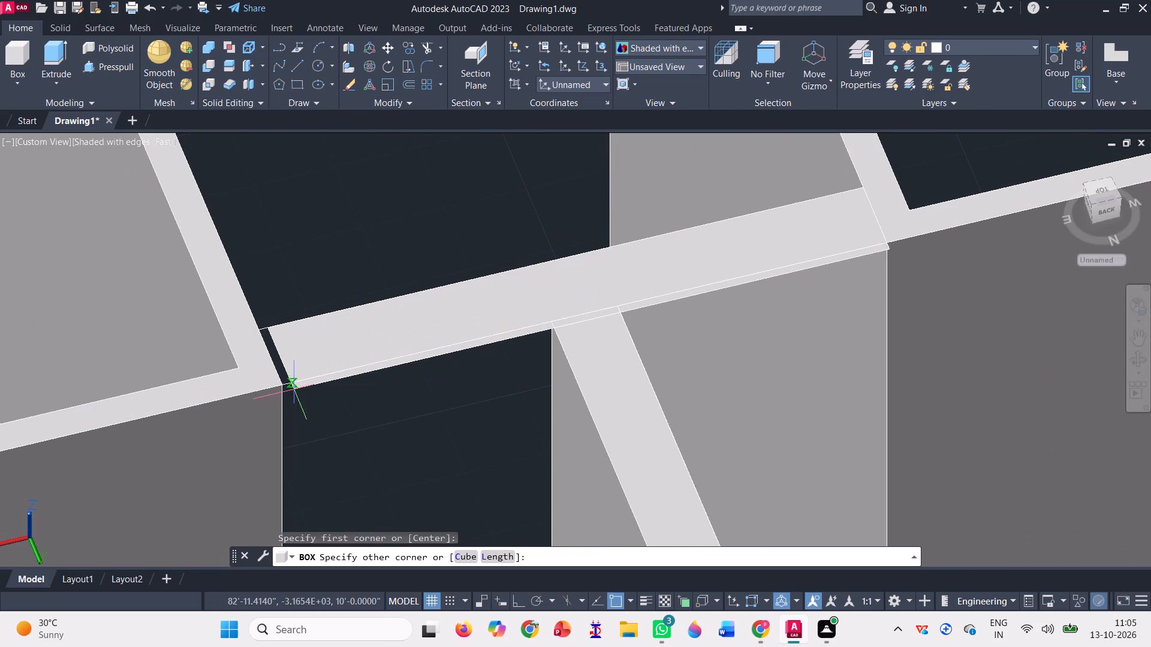
left_click(282, 380)
scroll(327, 273, "down", 2)
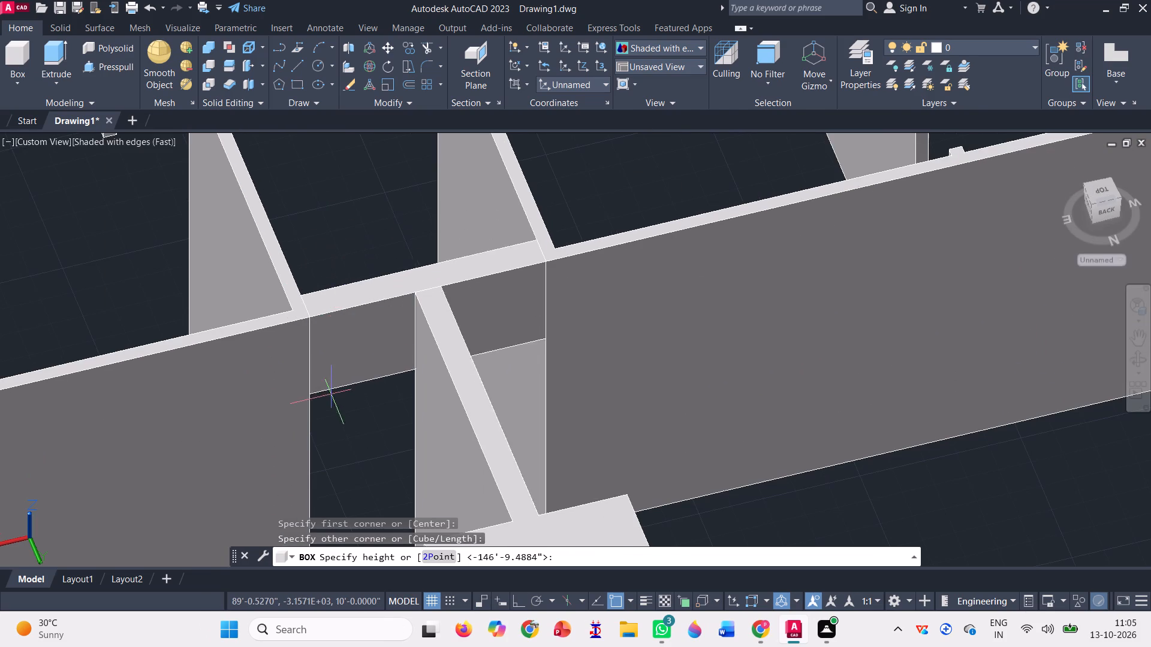
scroll(309, 262, "down", 2)
scroll(305, 379, "up", 2)
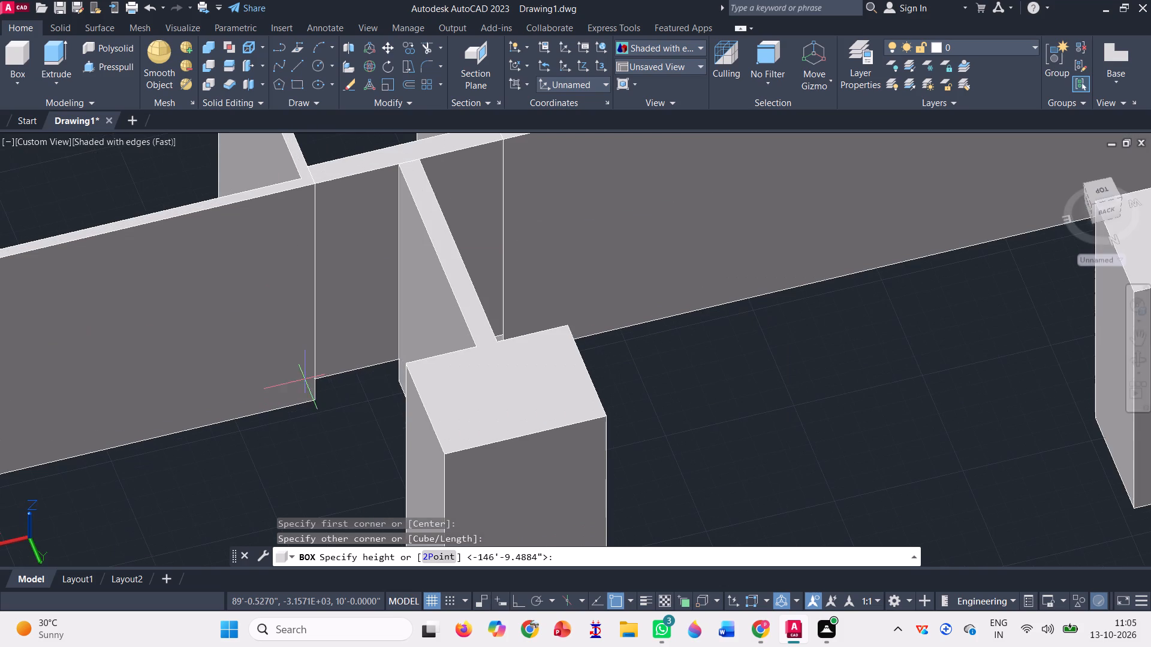
scroll(329, 397, "up", 7)
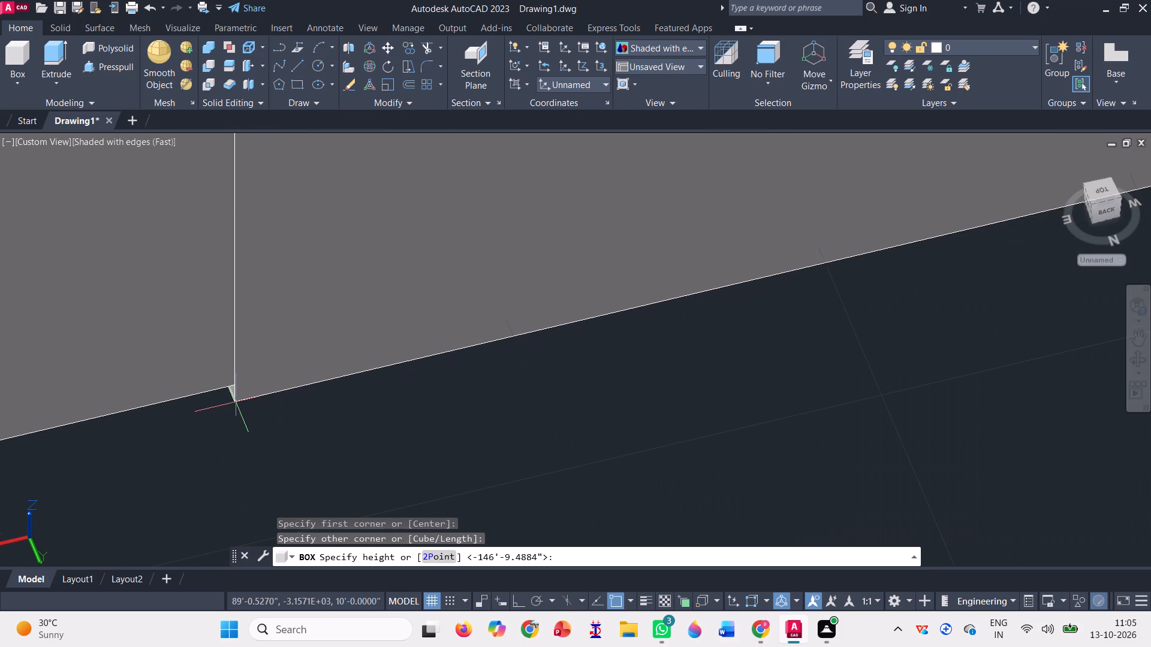
left_click(236, 386)
scroll(305, 431, "down", 6)
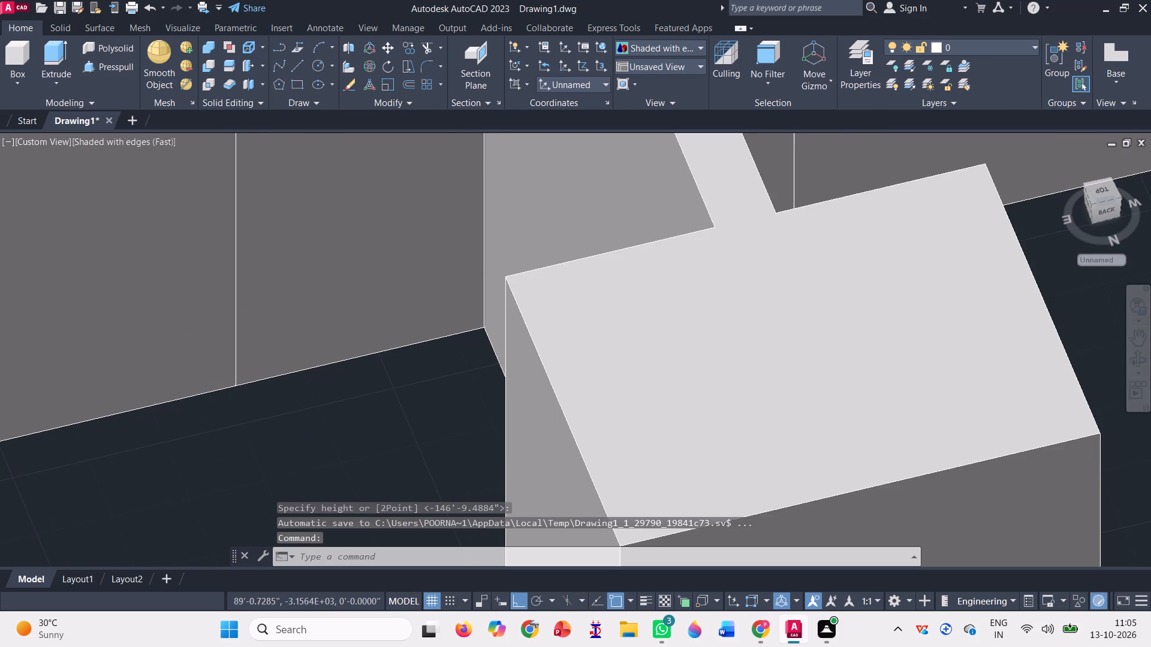
scroll(463, 416, "down", 5)
scroll(595, 375, "down", 2)
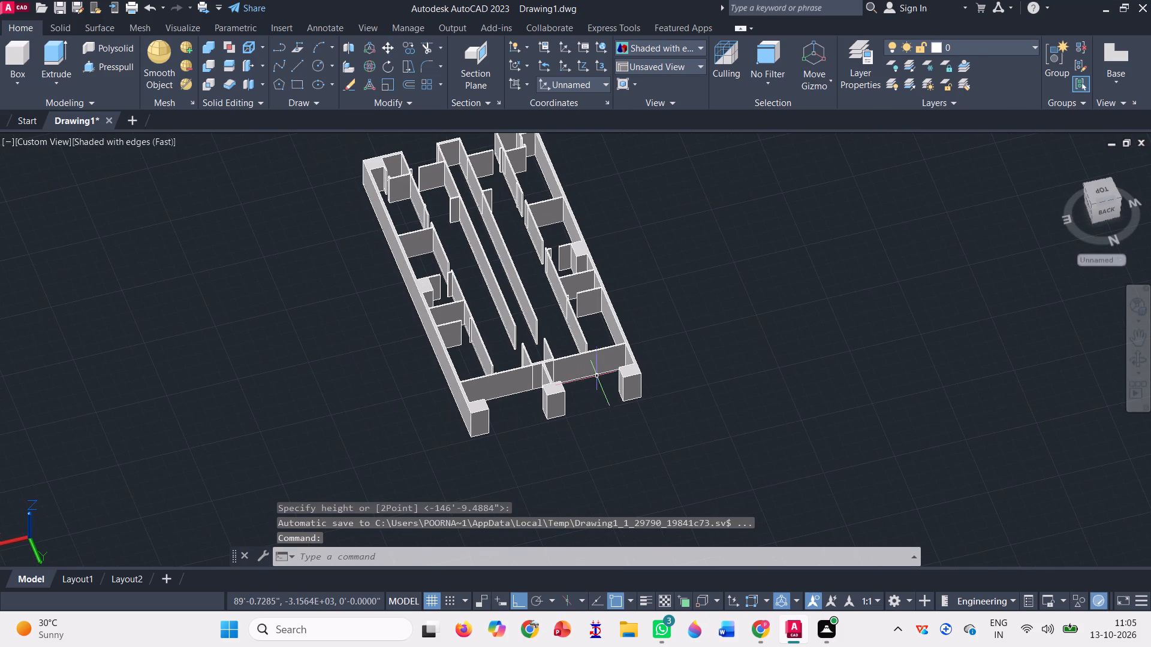
key("Escape")
Delete the five stacked sets of floor walls above the ground storey from the building tower.
scroll(617, 434, "down", 2)
scroll(541, 436, "up", 1)
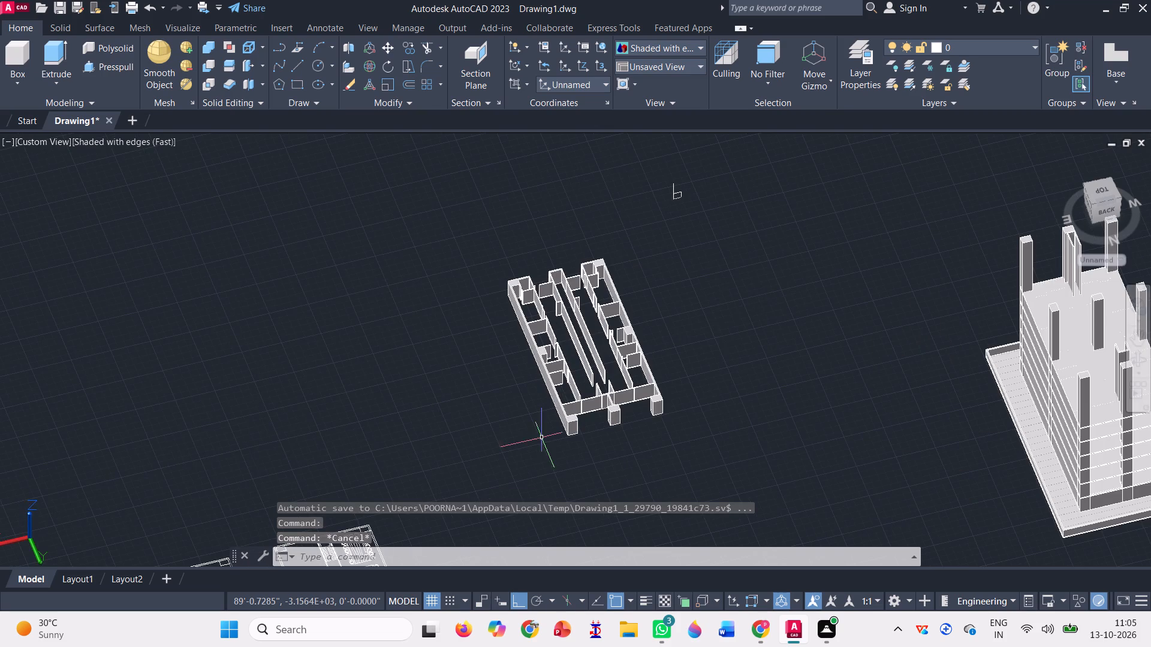
scroll(629, 292, "down", 1)
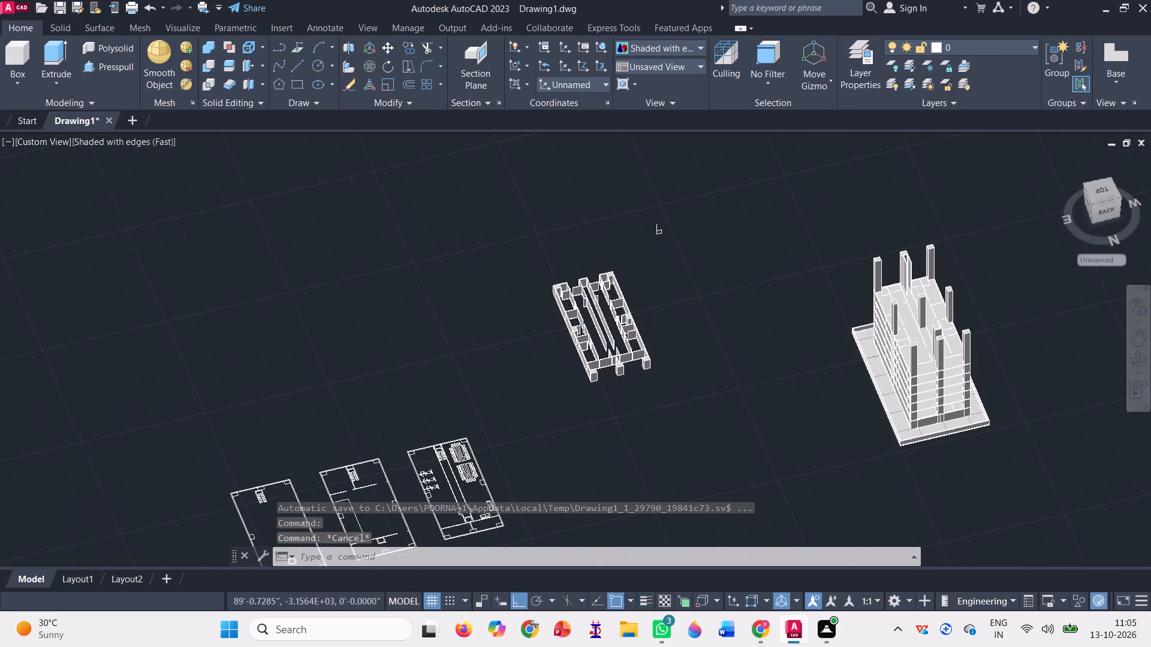
scroll(993, 388, "up", 3)
scroll(837, 389, "up", 2)
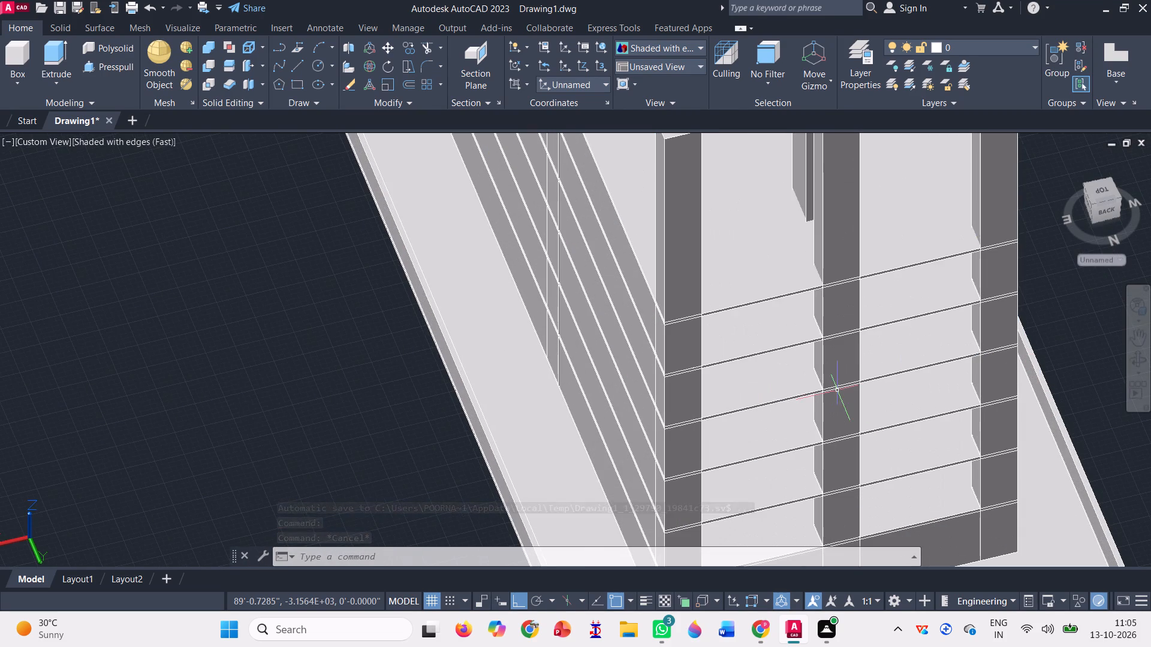
scroll(748, 323, "down", 1)
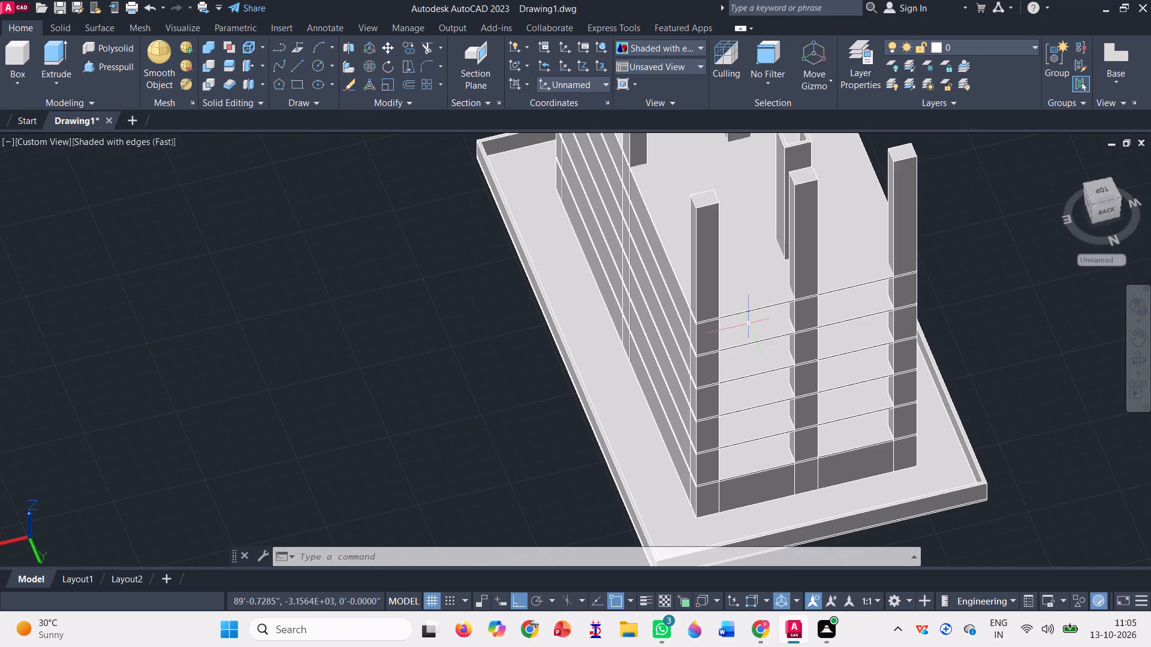
scroll(671, 346, "up", 3)
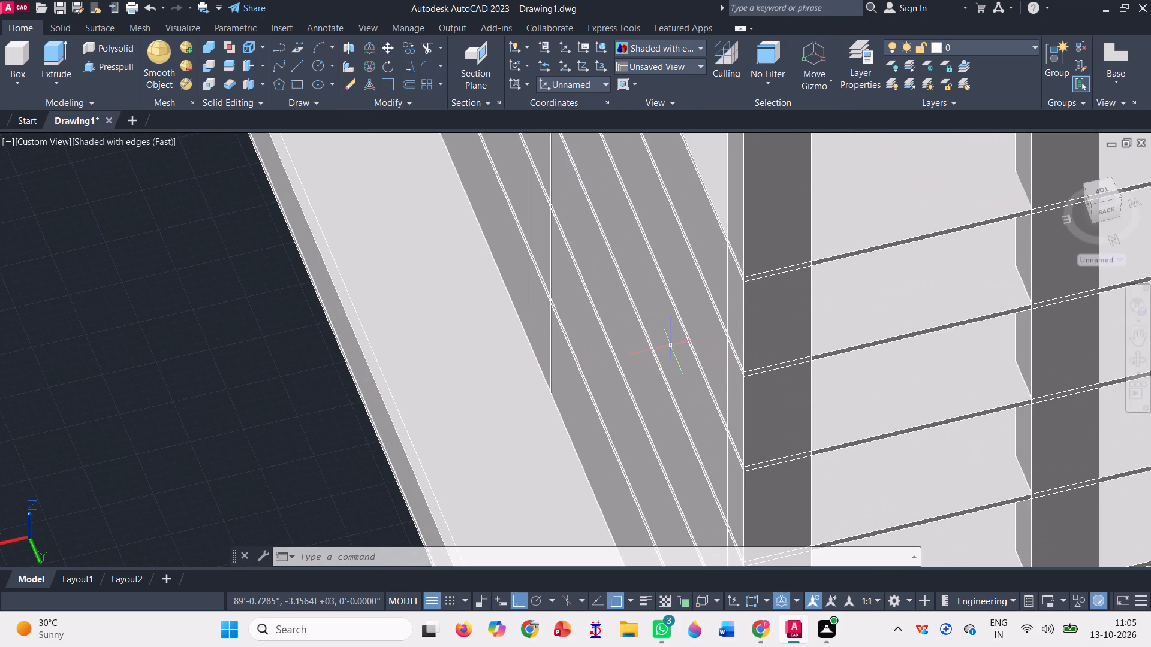
left_click(693, 318)
left_click(709, 252)
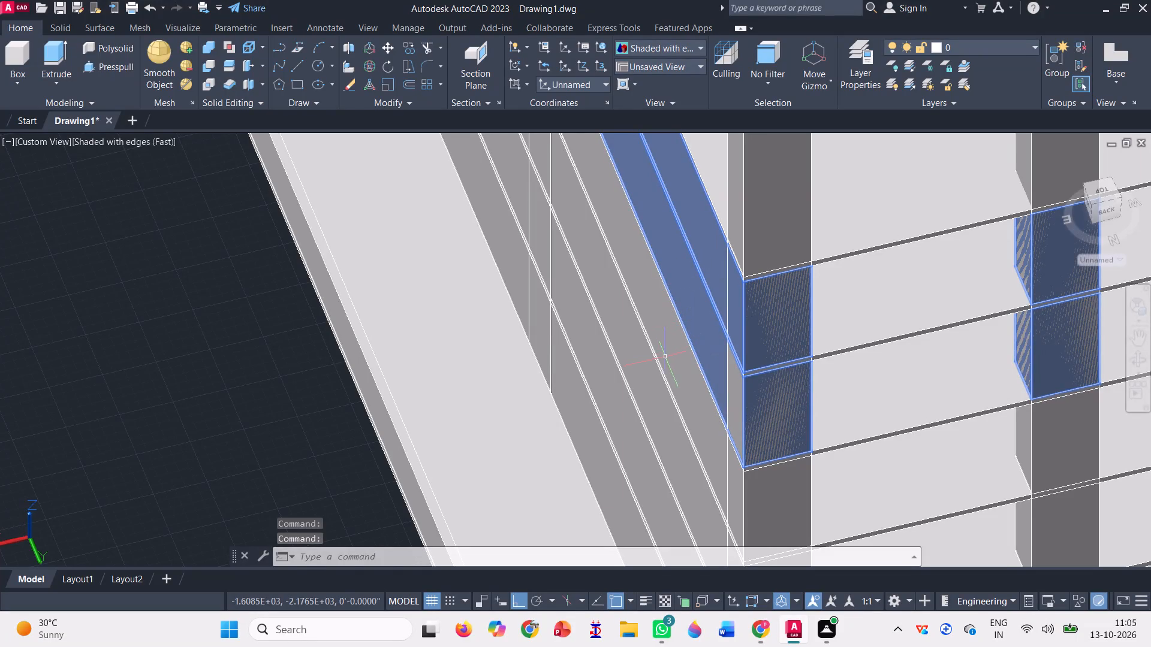
left_click(675, 352)
left_click(639, 366)
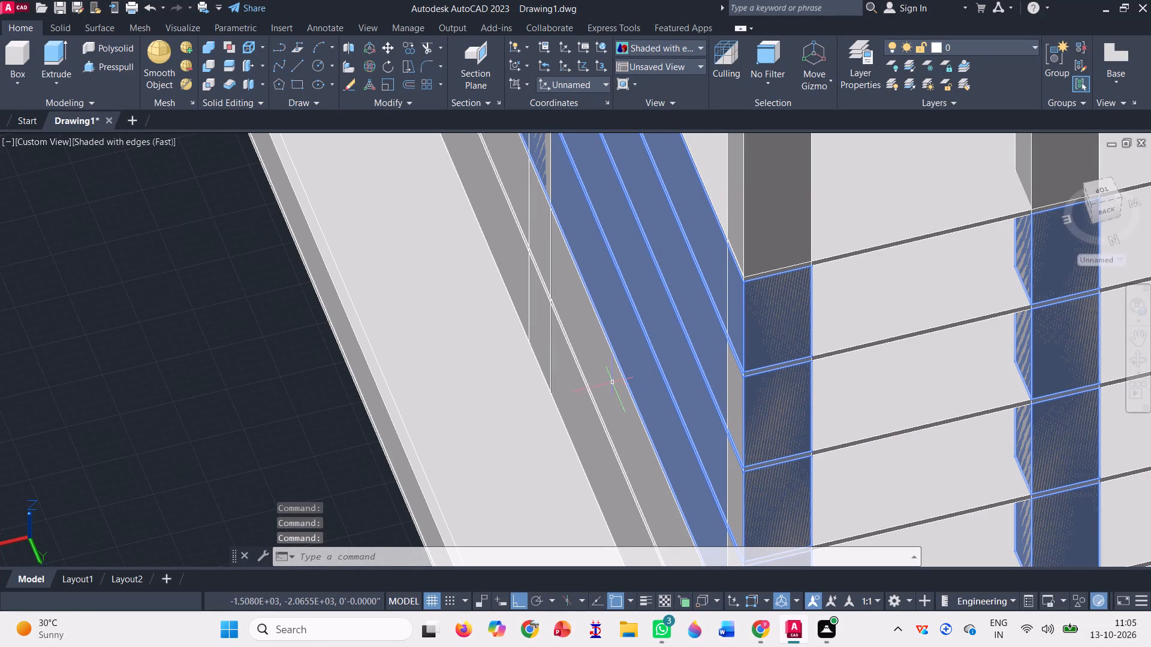
left_click(607, 394)
scroll(606, 386, "down", 3)
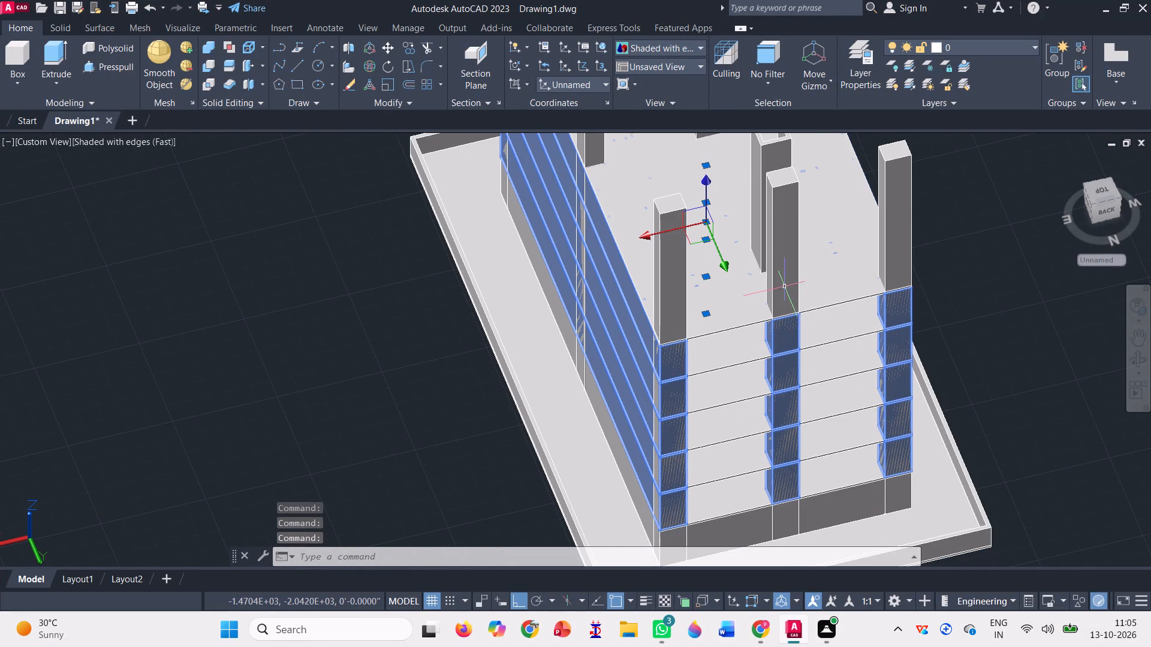
key("Delete")
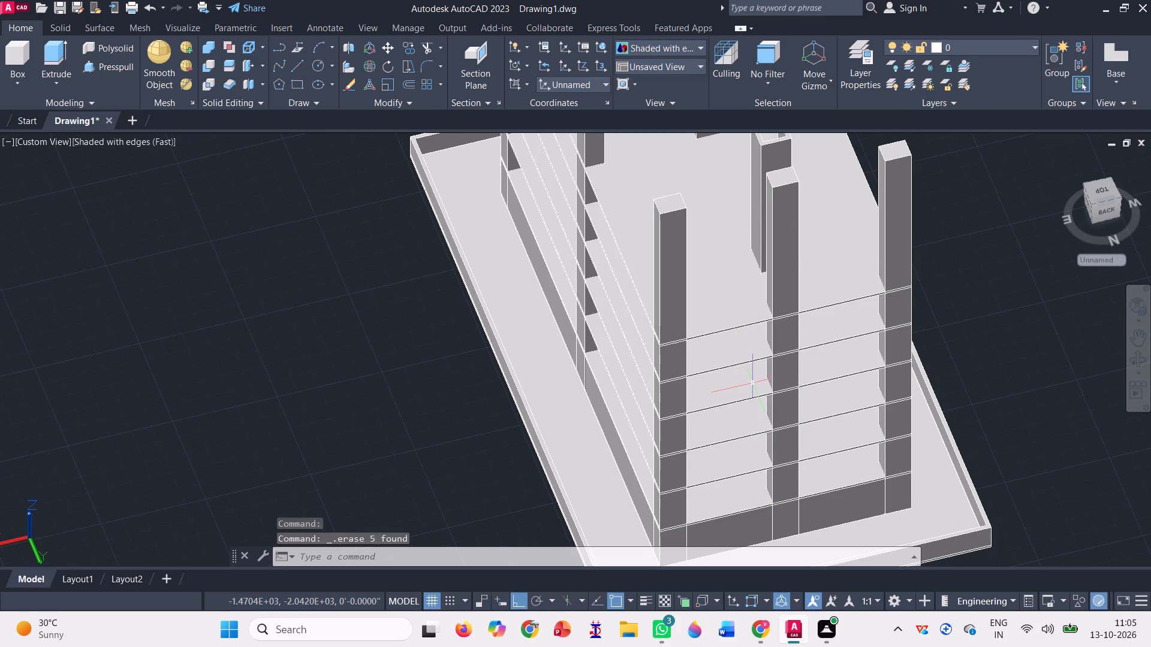
Rotate the small upright square-and-line profile near the spare floor walls a quarter turn about the line's upper end.
left_click(1132, 361)
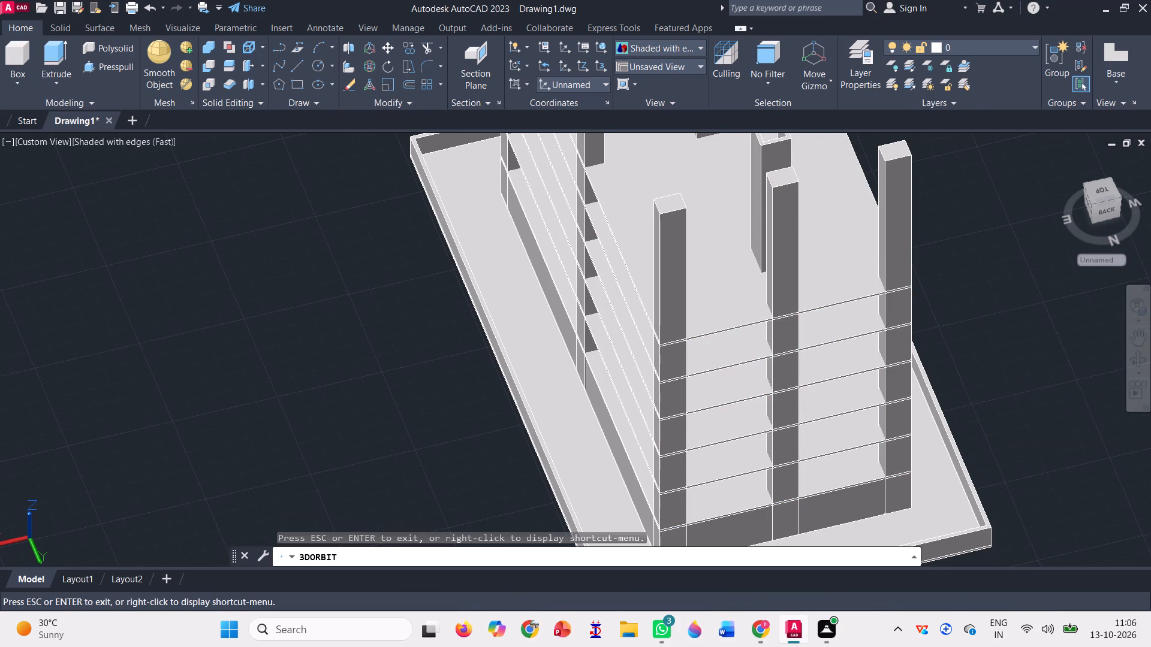
left_click_drag(1022, 424, 1020, 344)
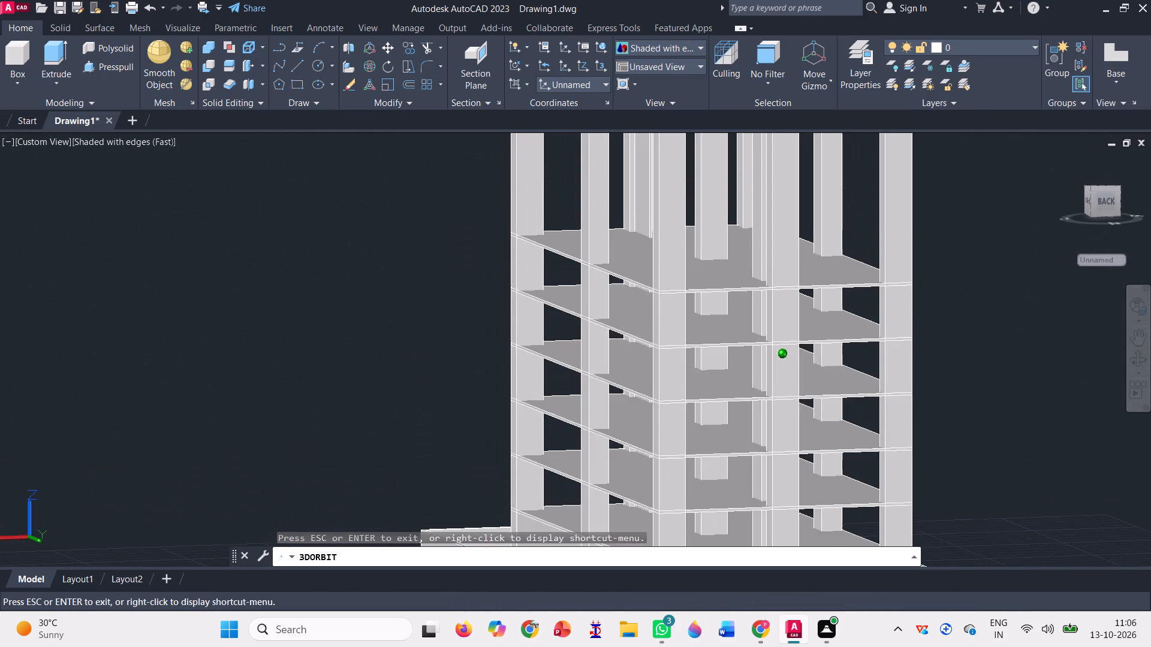
left_click_drag(1020, 344, 1020, 347)
scroll(894, 278, "down", 6)
scroll(797, 286, "down", 2)
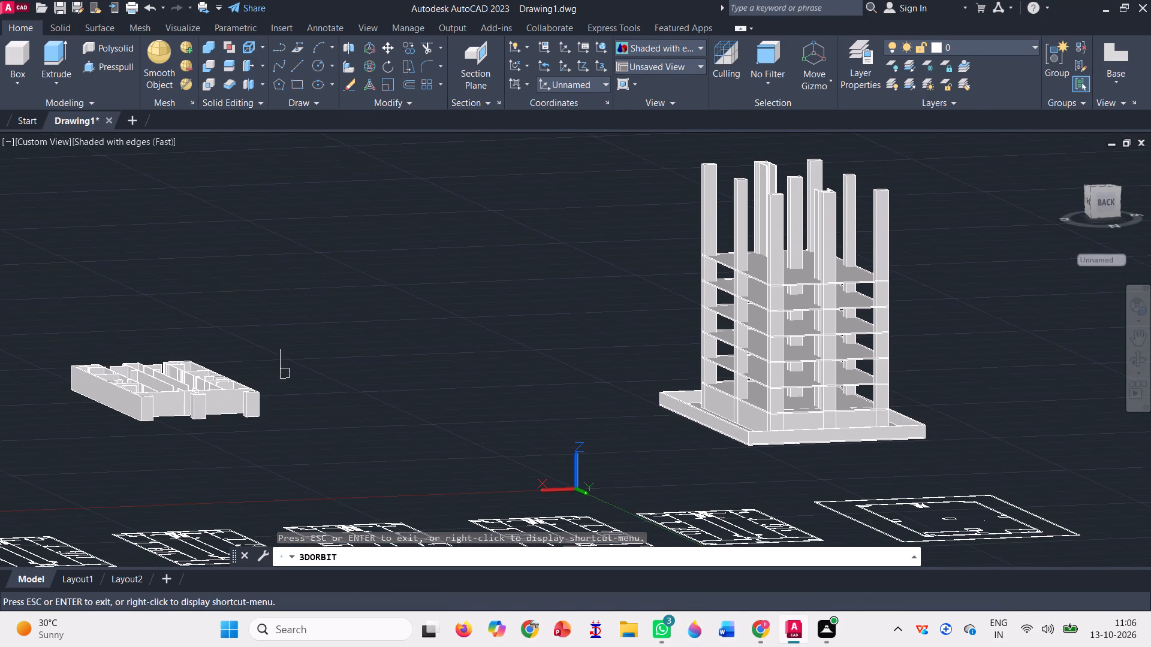
left_click_drag(220, 445, 349, 468)
scroll(345, 260, "down", 7)
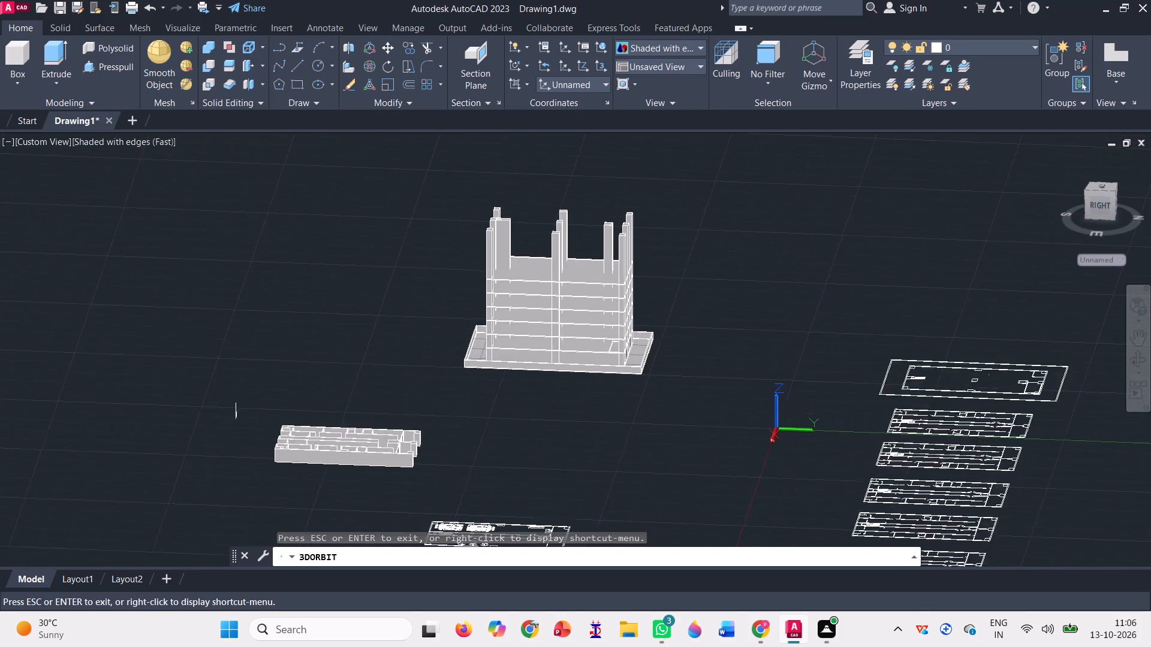
scroll(430, 247, "down", 1)
scroll(373, 423, "up", 6)
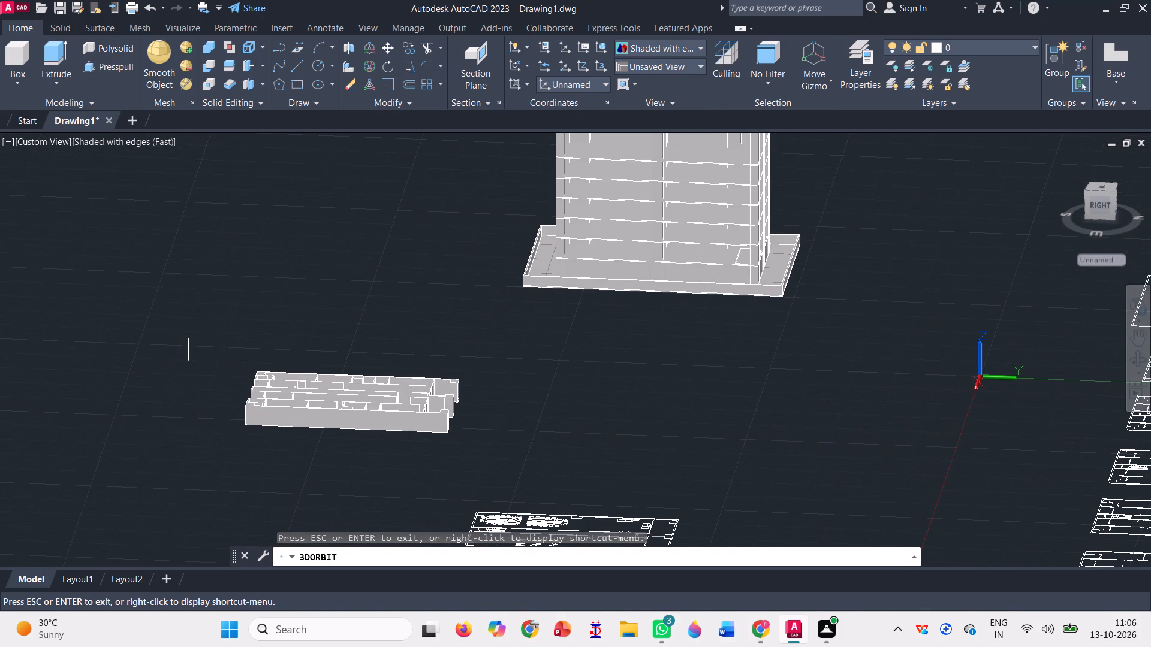
key("Escape")
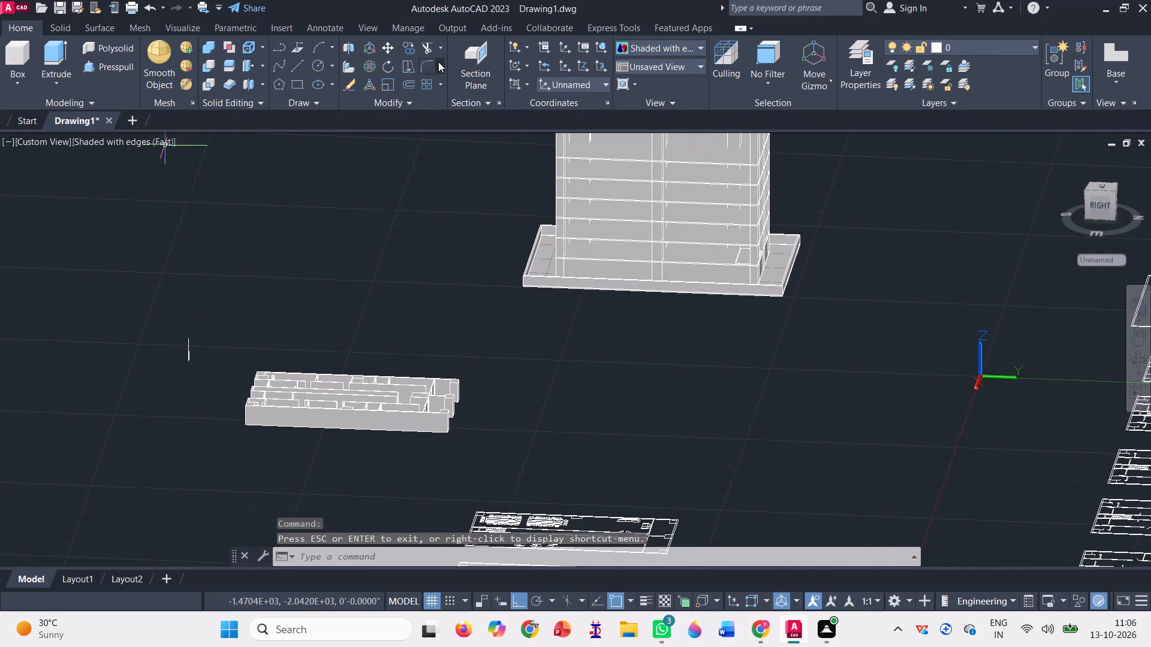
left_click(386, 62)
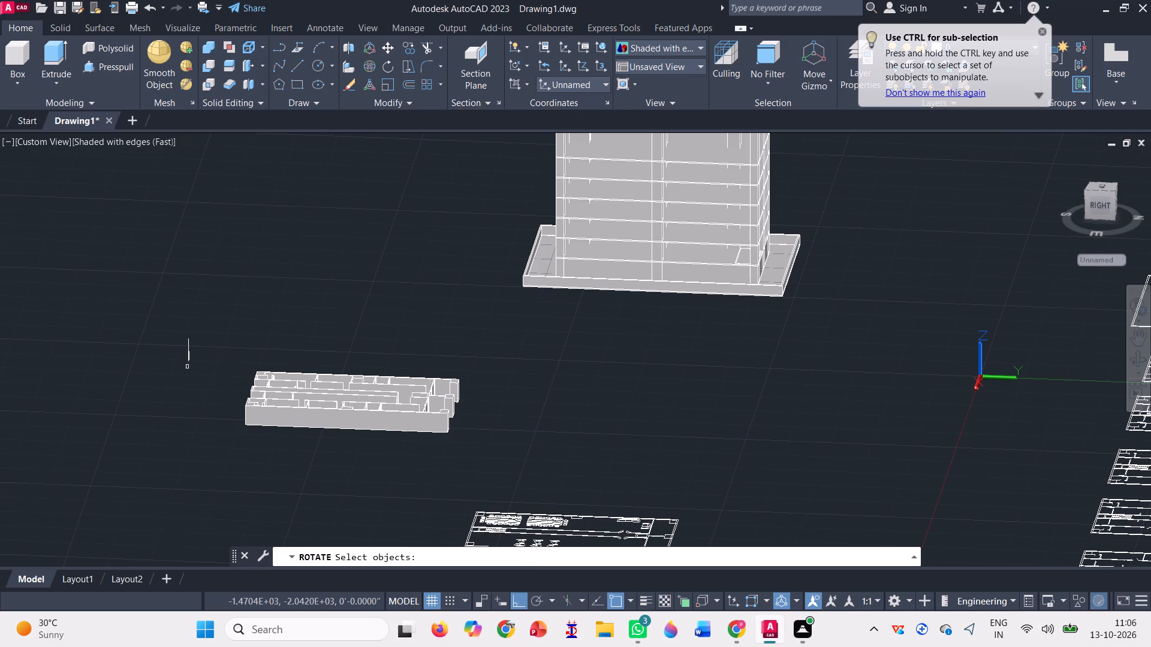
scroll(199, 357, "up", 3)
left_click(179, 353)
left_click(147, 338)
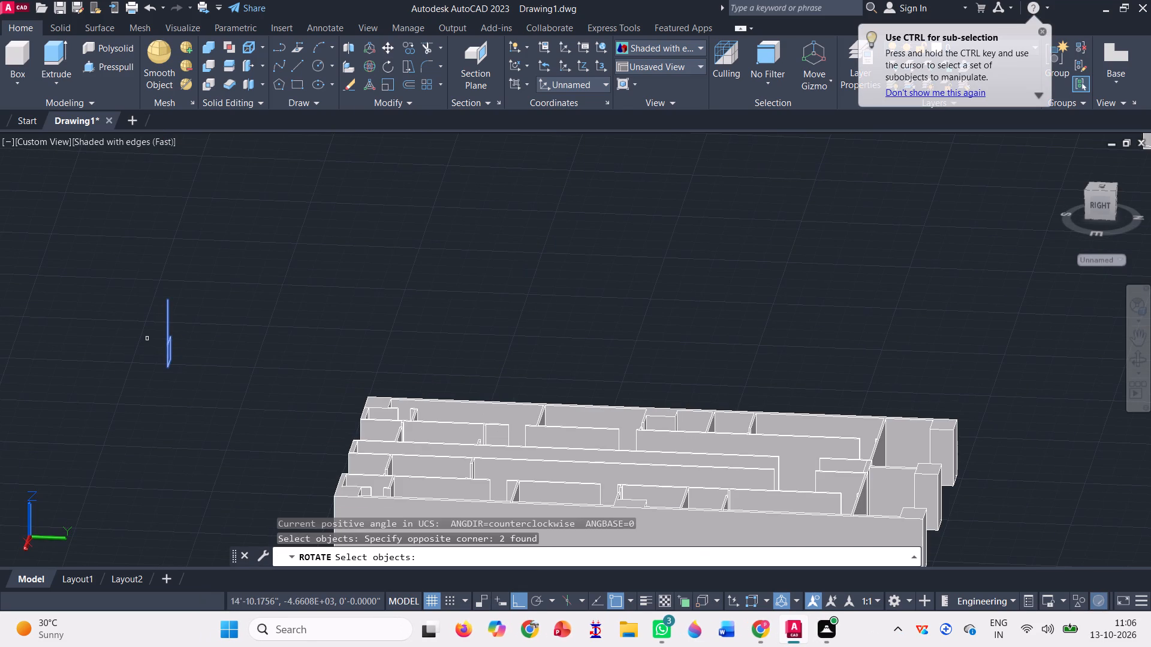
key("space")
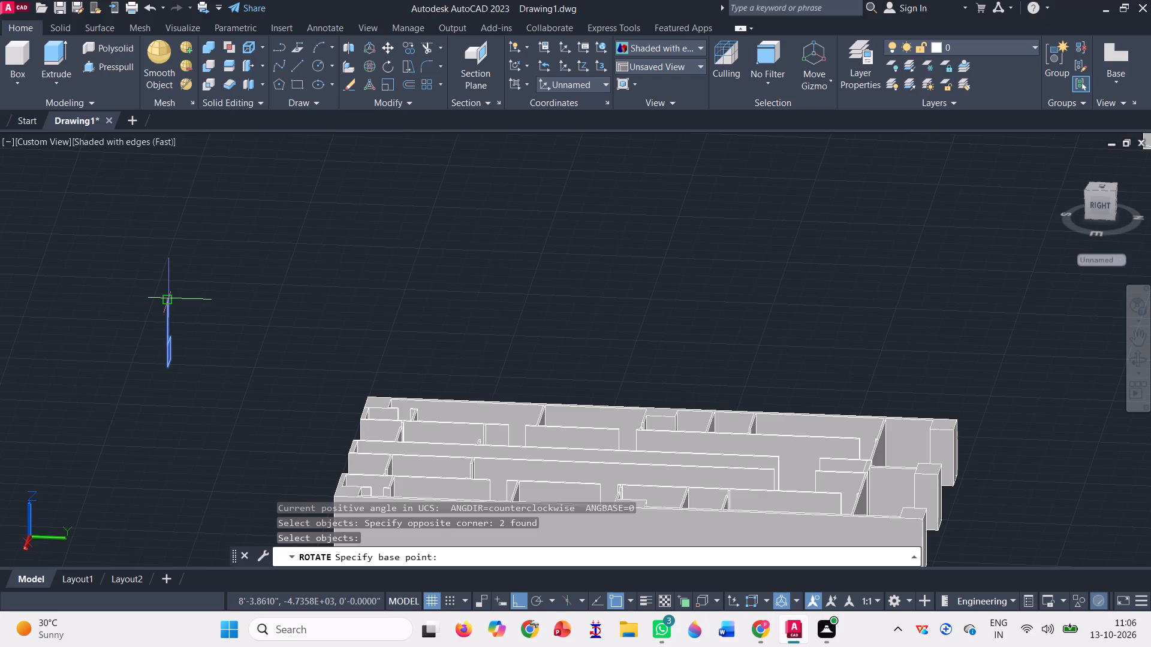
left_click(167, 297)
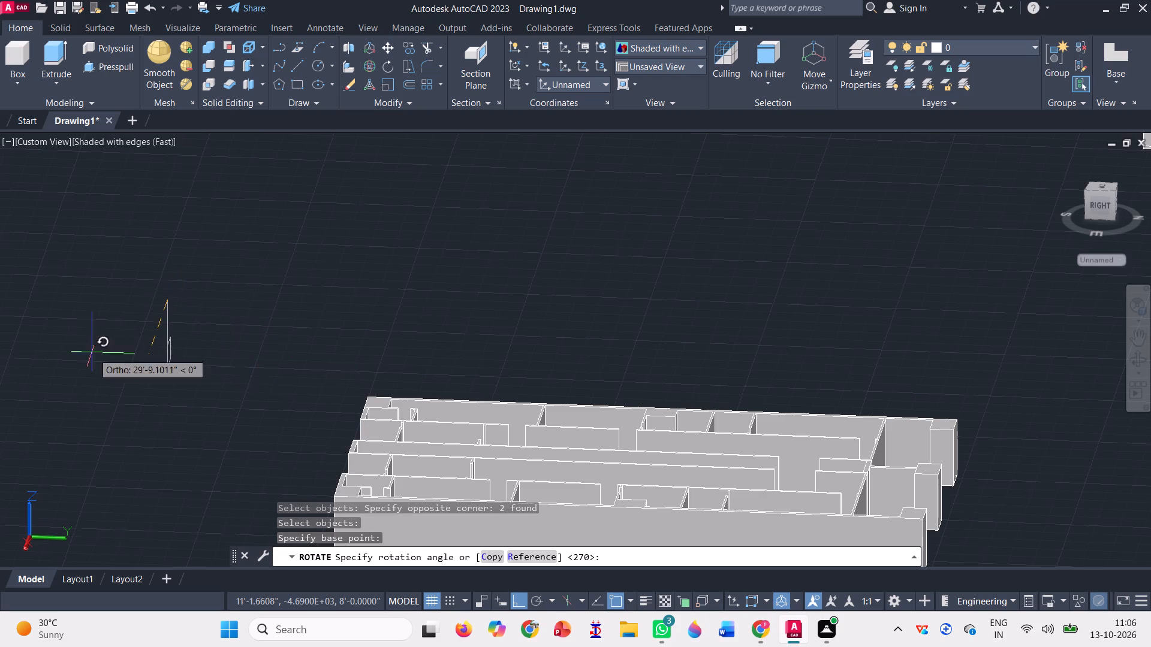
left_click(75, 302)
scroll(293, 304, "down", 2)
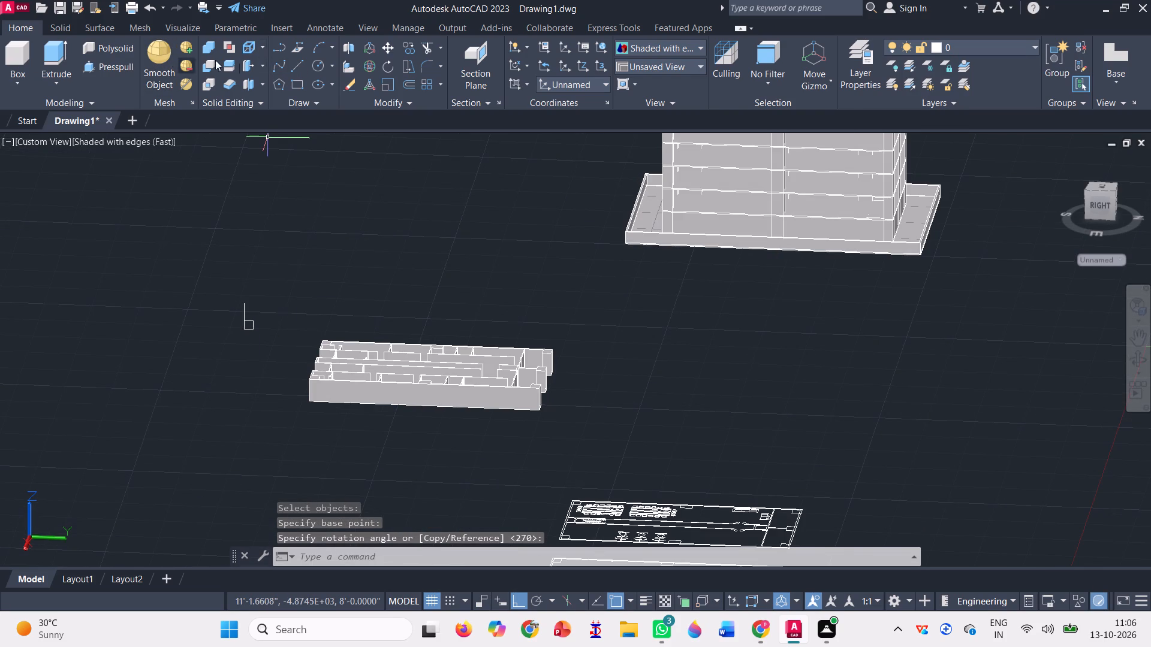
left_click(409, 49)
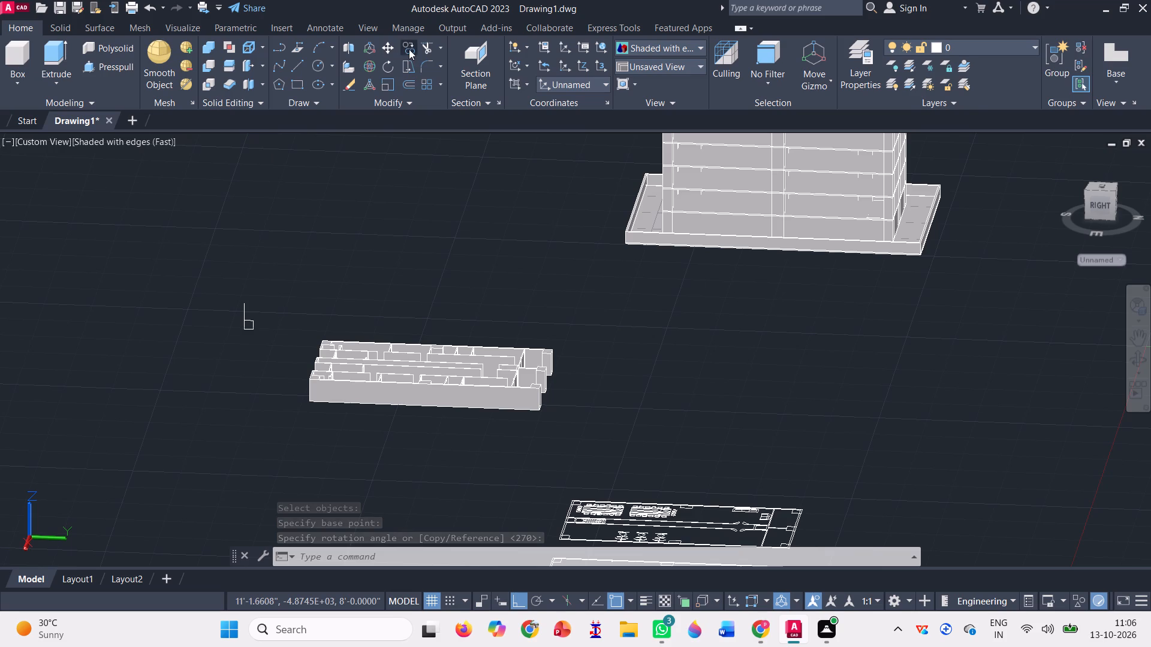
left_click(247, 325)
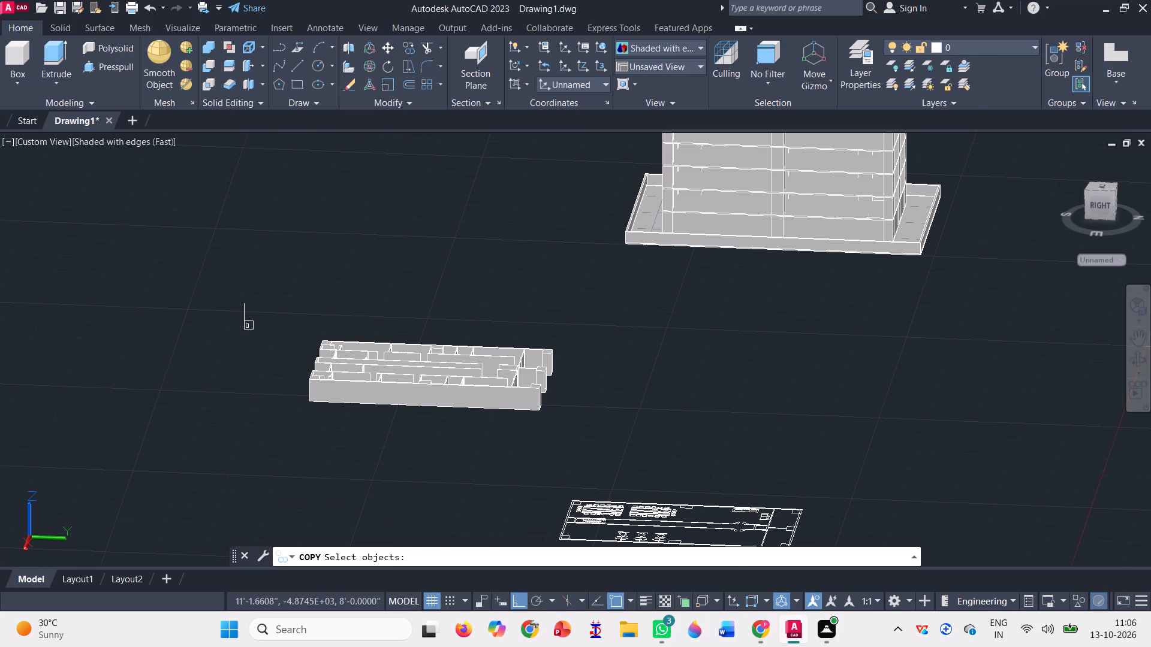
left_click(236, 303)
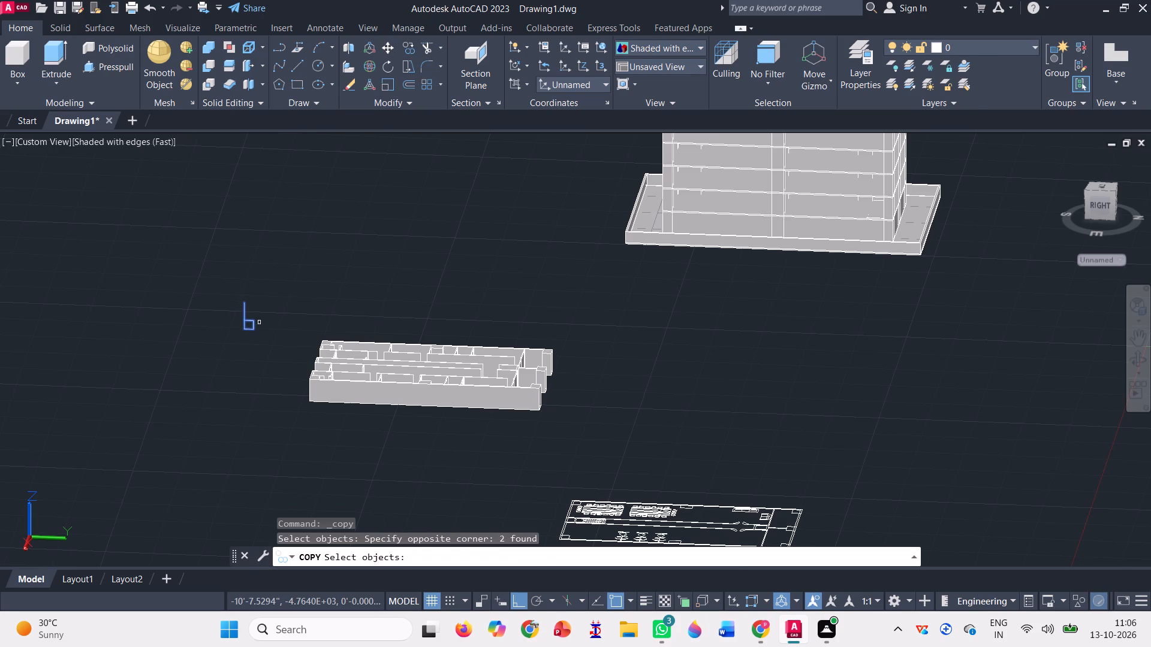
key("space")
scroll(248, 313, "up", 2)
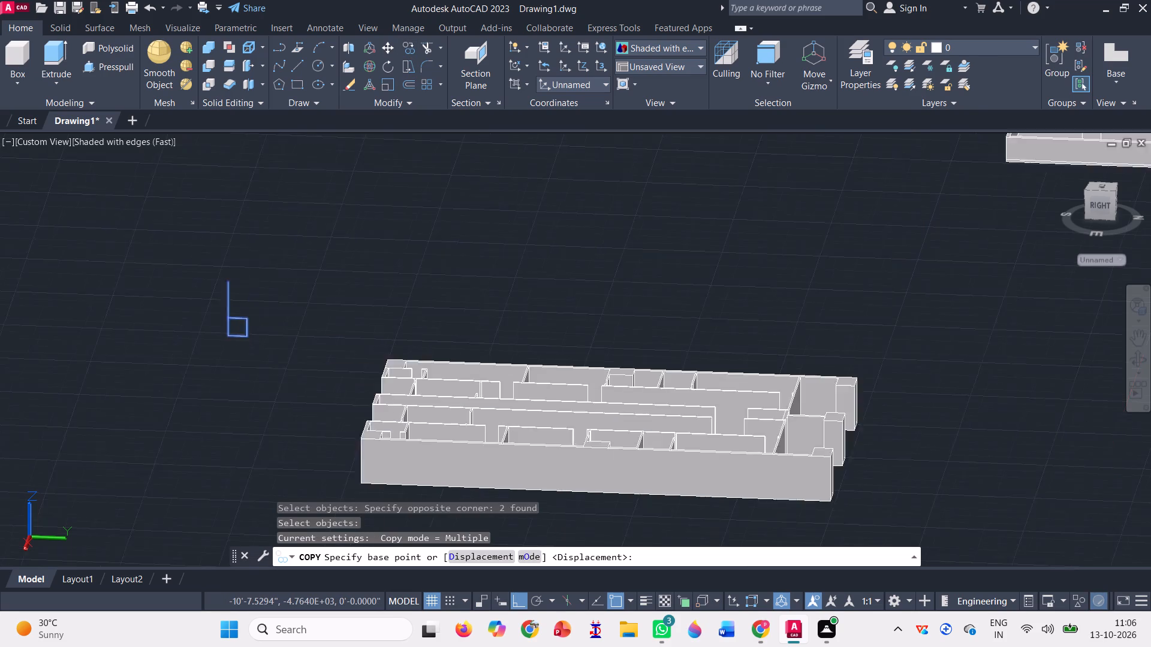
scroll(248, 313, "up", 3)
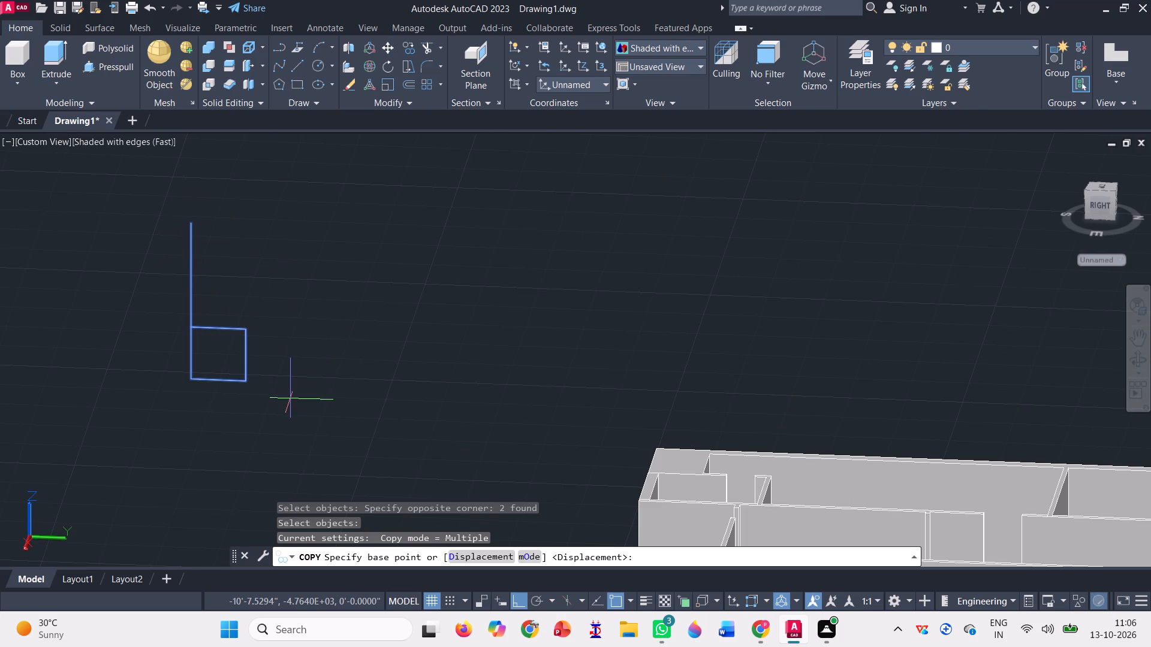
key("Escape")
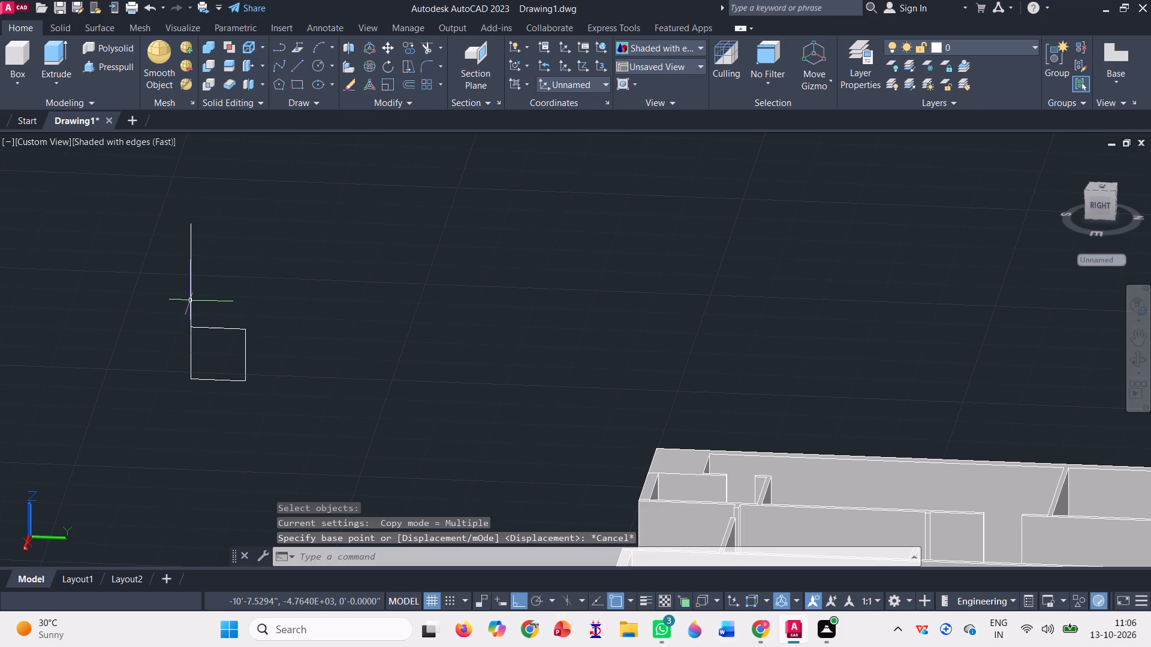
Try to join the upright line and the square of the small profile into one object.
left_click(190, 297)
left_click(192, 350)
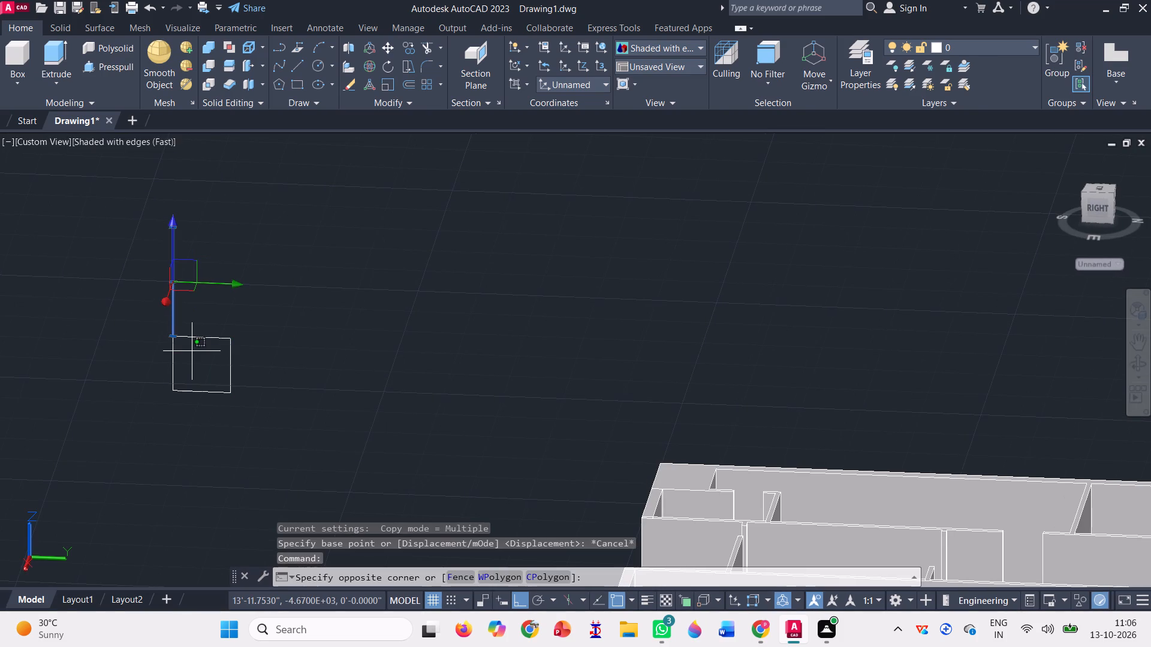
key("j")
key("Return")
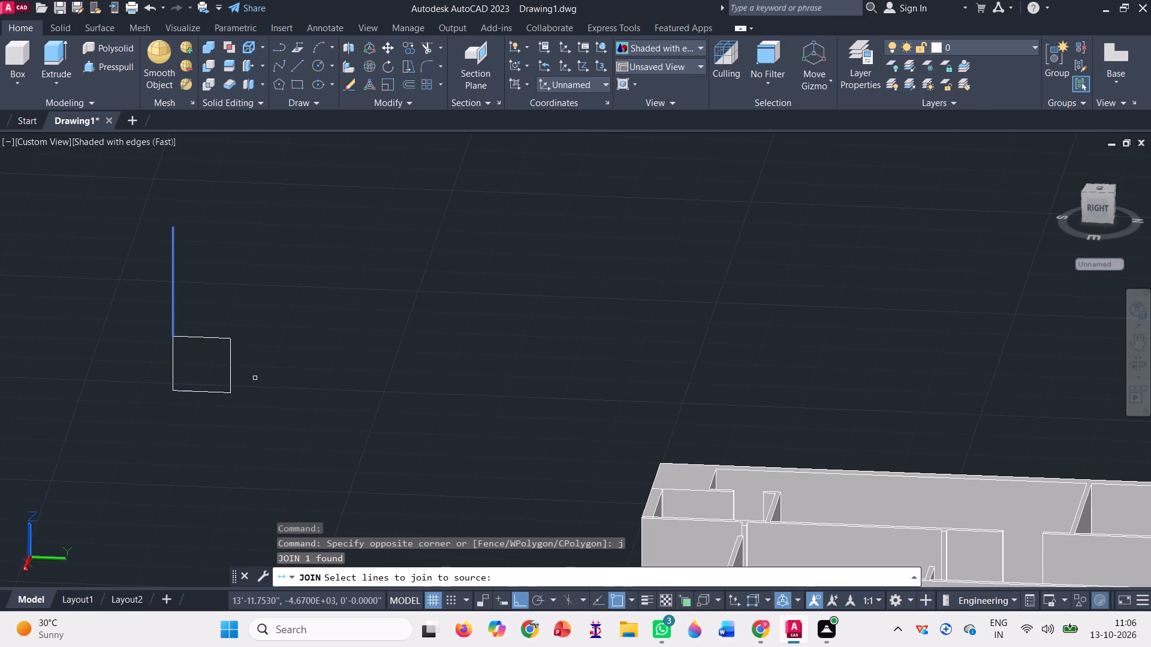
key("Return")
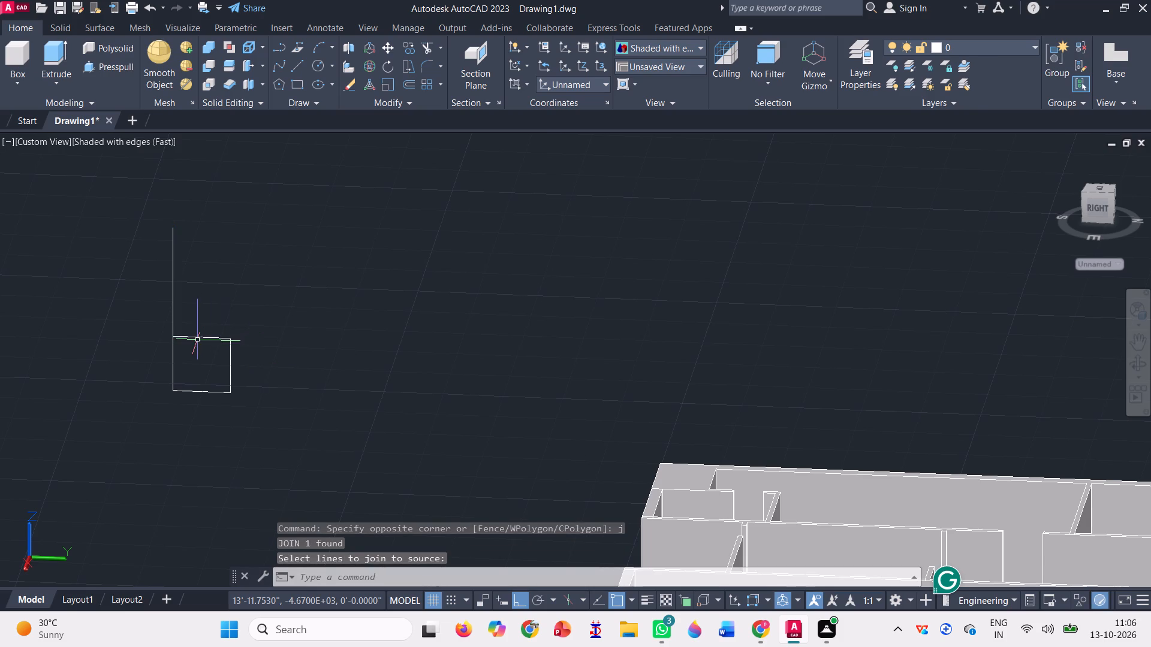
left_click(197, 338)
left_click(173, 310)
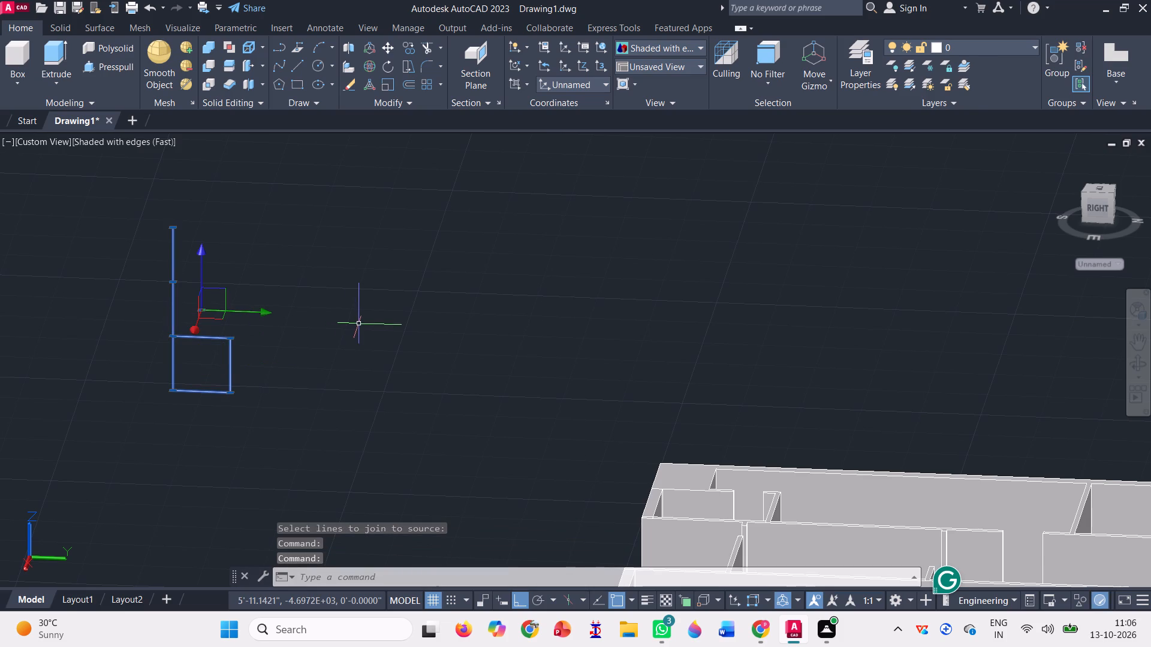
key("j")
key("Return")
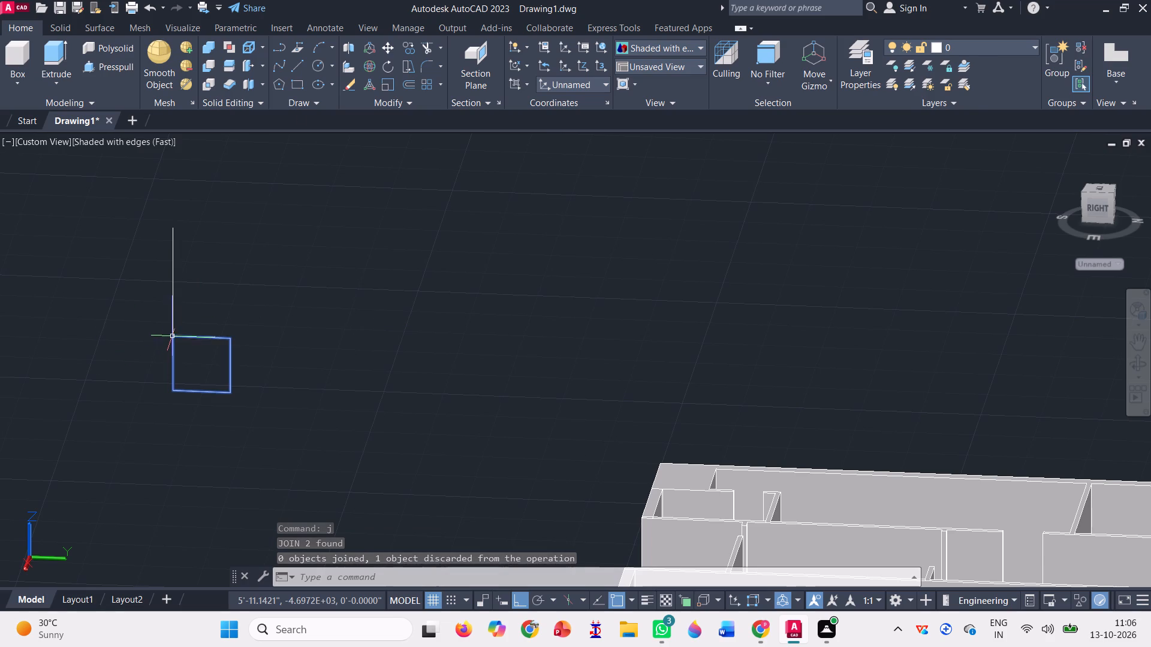
Copy the square alone from its corner at the line's lower end onto the spare floor's long outer wall, with Ortho off.
left_click(404, 46)
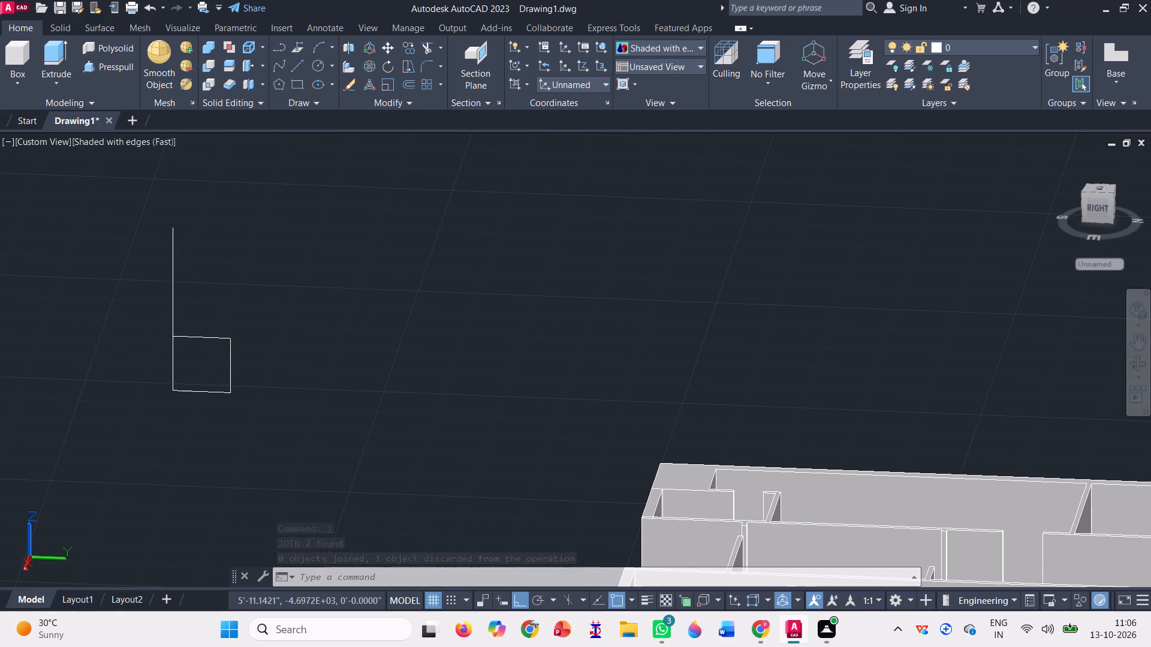
left_click(233, 371)
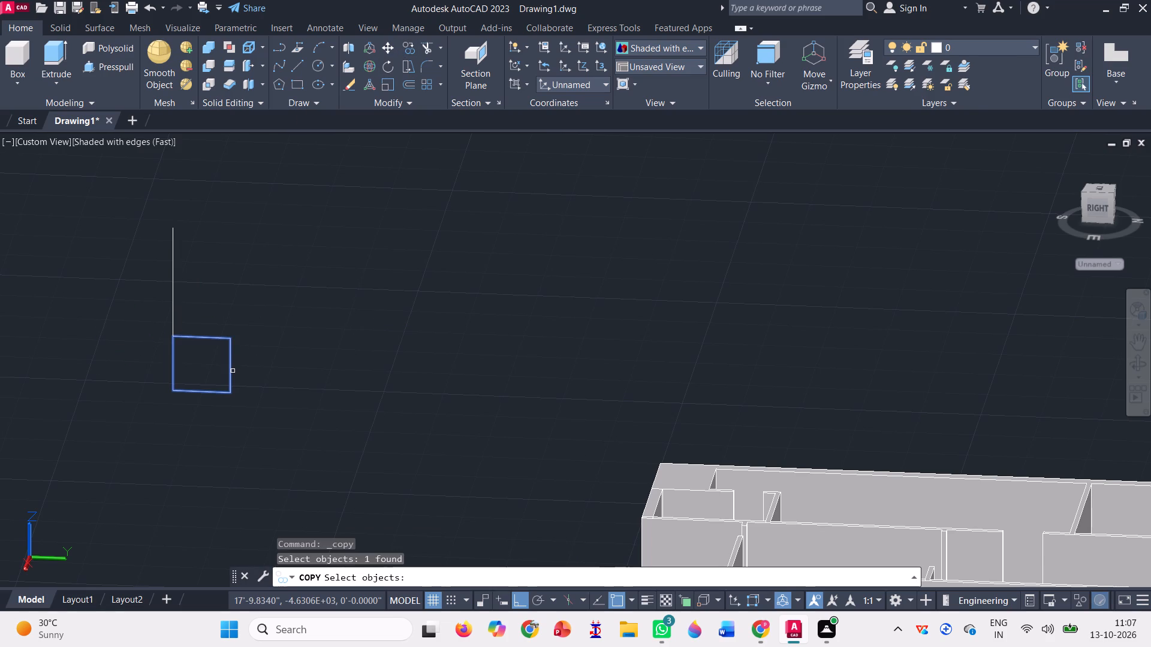
key("space")
scroll(158, 338, "up", 1)
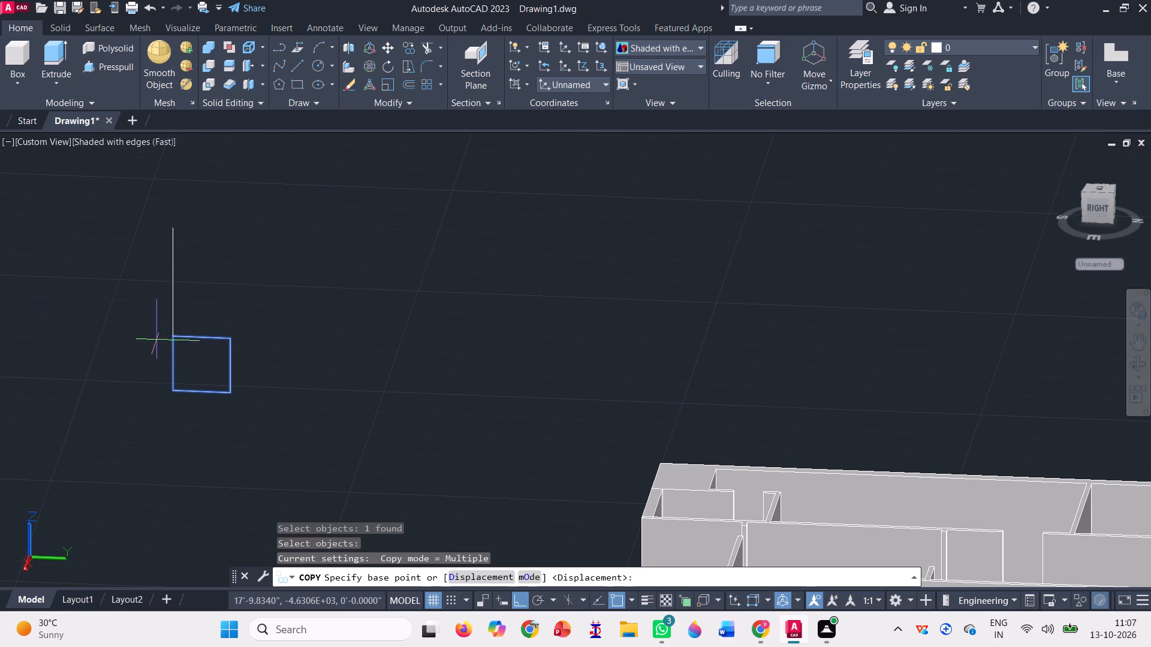
scroll(162, 336, "up", 1)
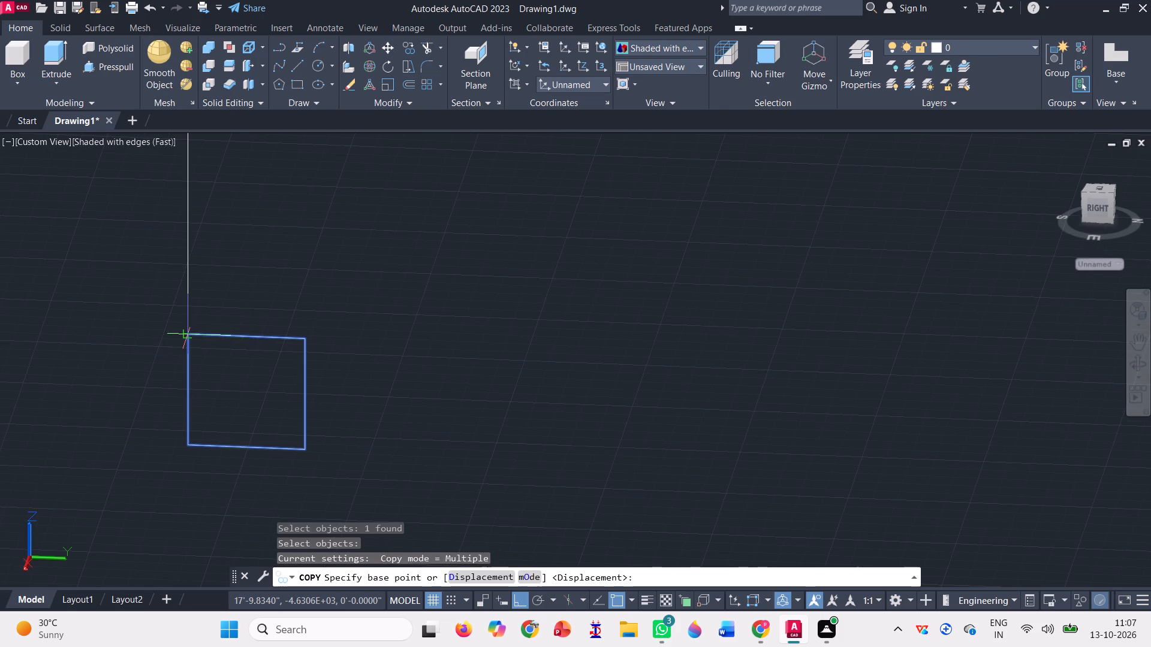
left_click(186, 333)
scroll(173, 292, "down", 5)
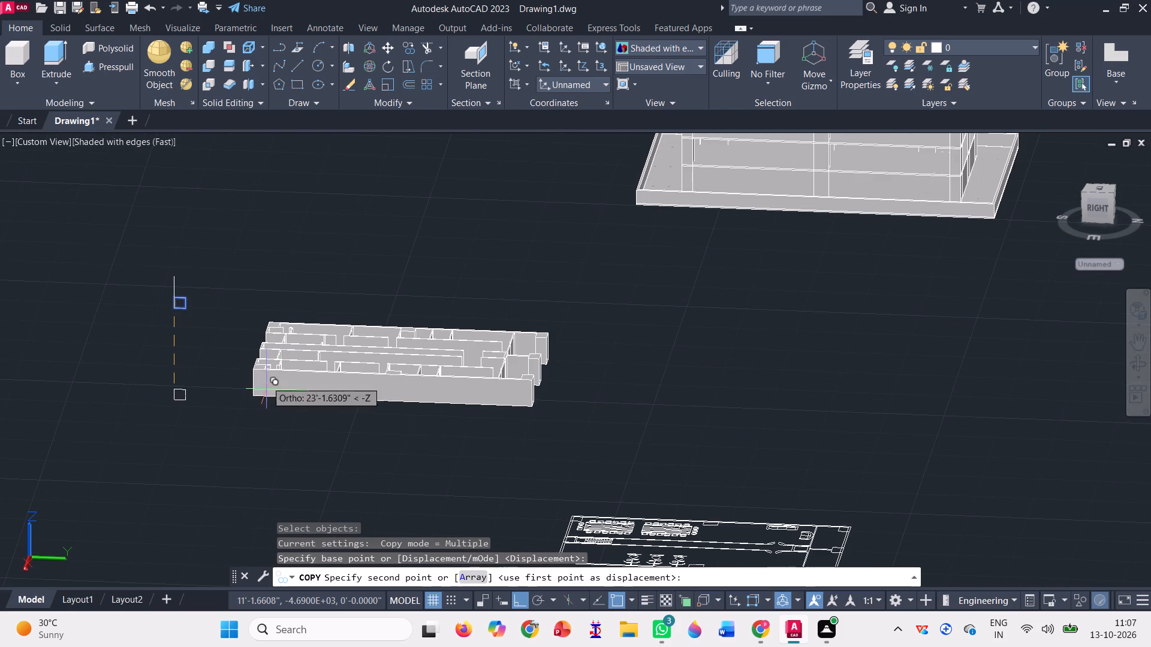
scroll(281, 388, "up", 2)
key("F8")
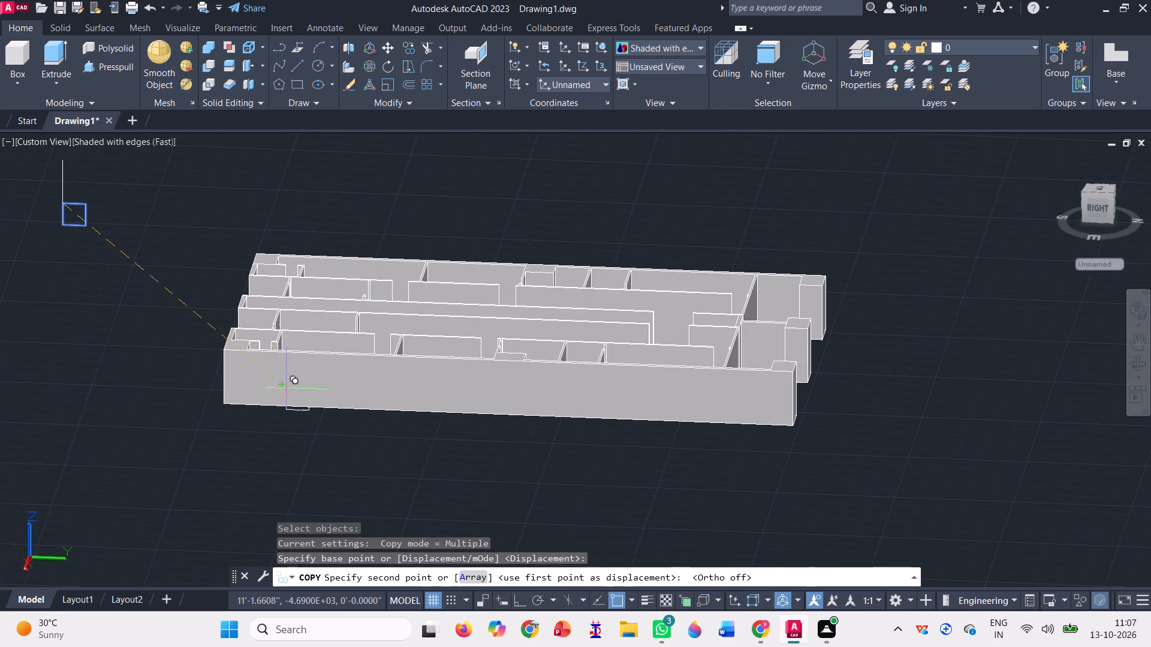
scroll(362, 364, "up", 2)
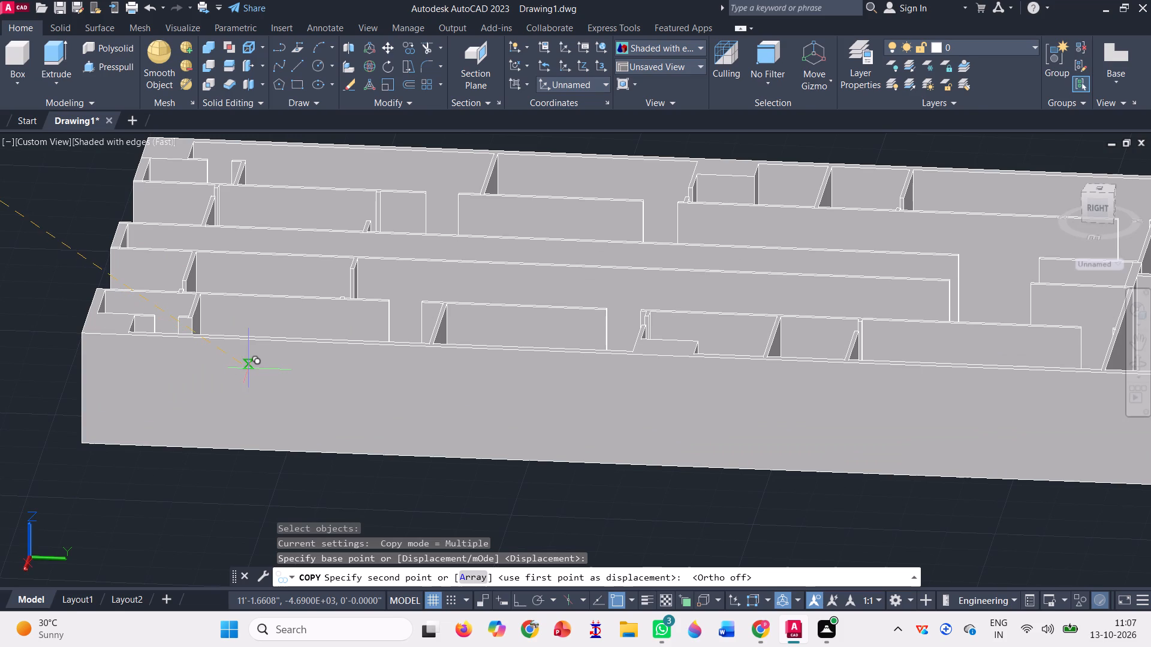
left_click(248, 366)
scroll(252, 406, "down", 2)
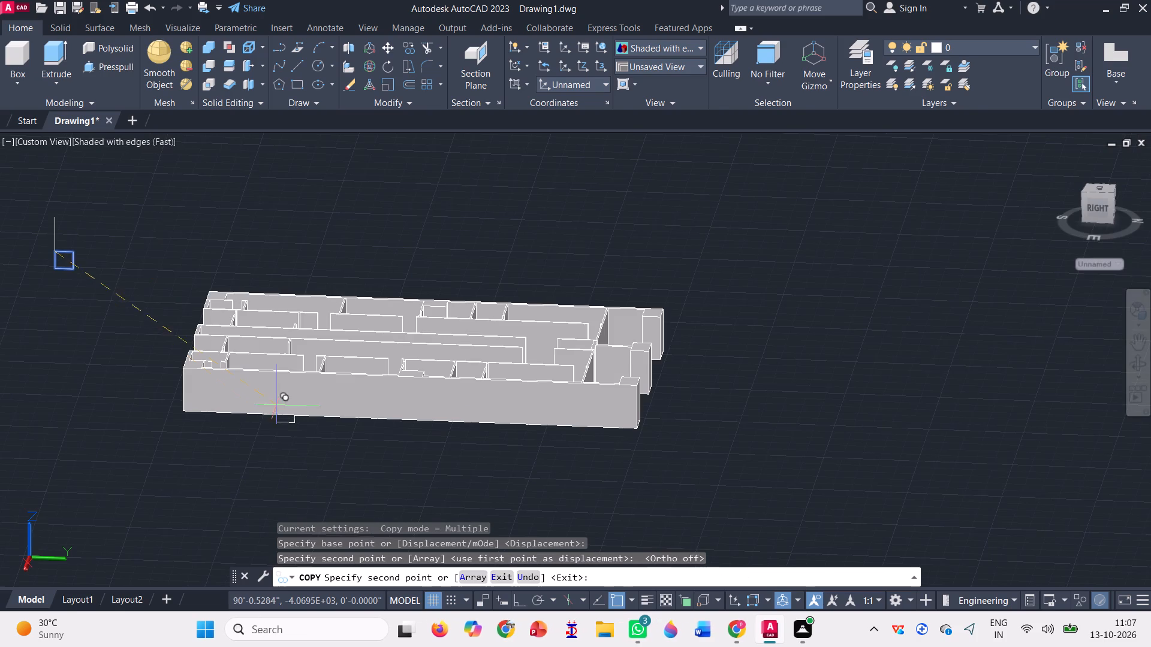
left_click(1131, 359)
left_click_drag(775, 438, 555, 502)
scroll(125, 150, "up", 7)
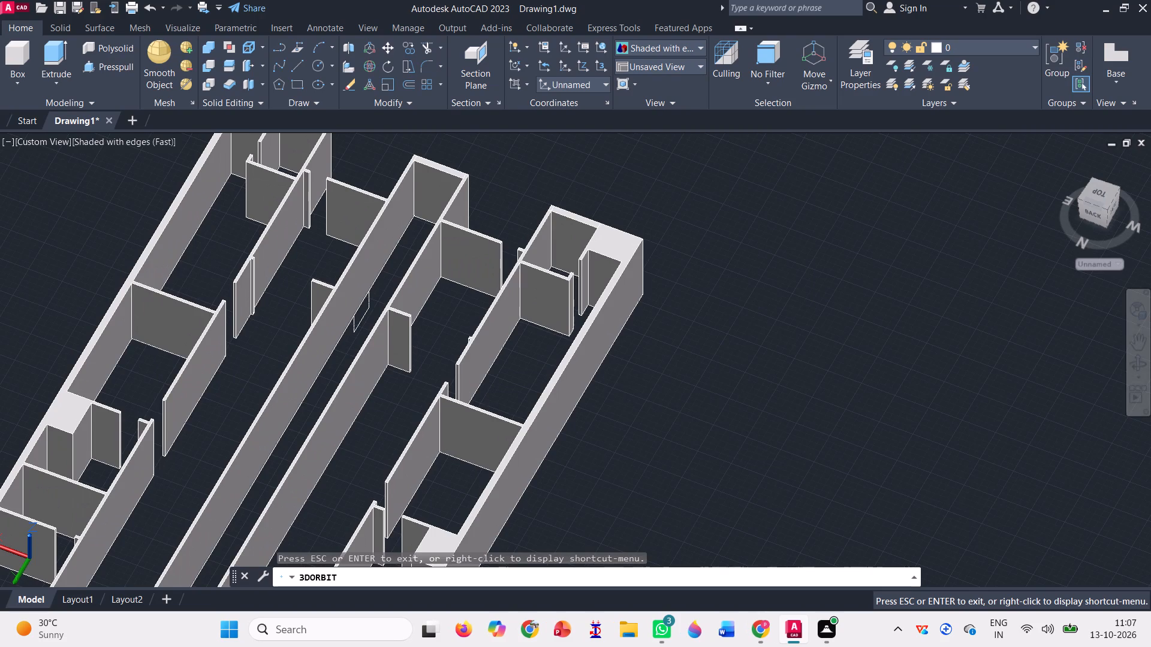
scroll(315, 247, "down", 2)
left_click_drag(239, 250, 330, 256)
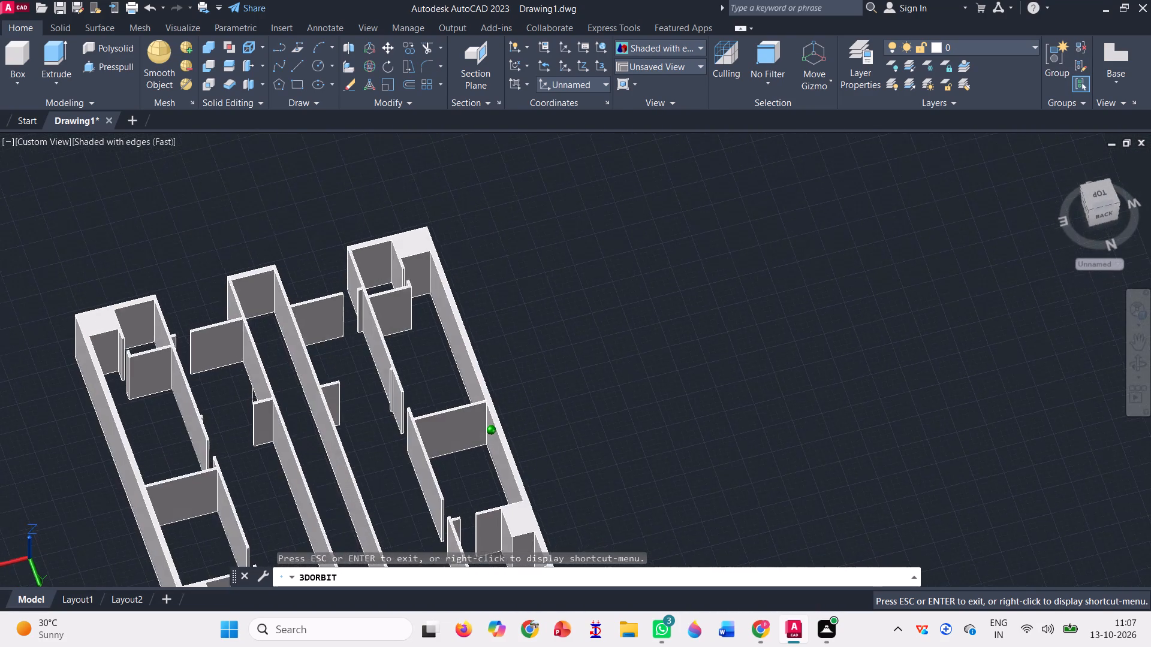
left_click_drag(330, 256, 270, 304)
scroll(227, 264, "down", 3)
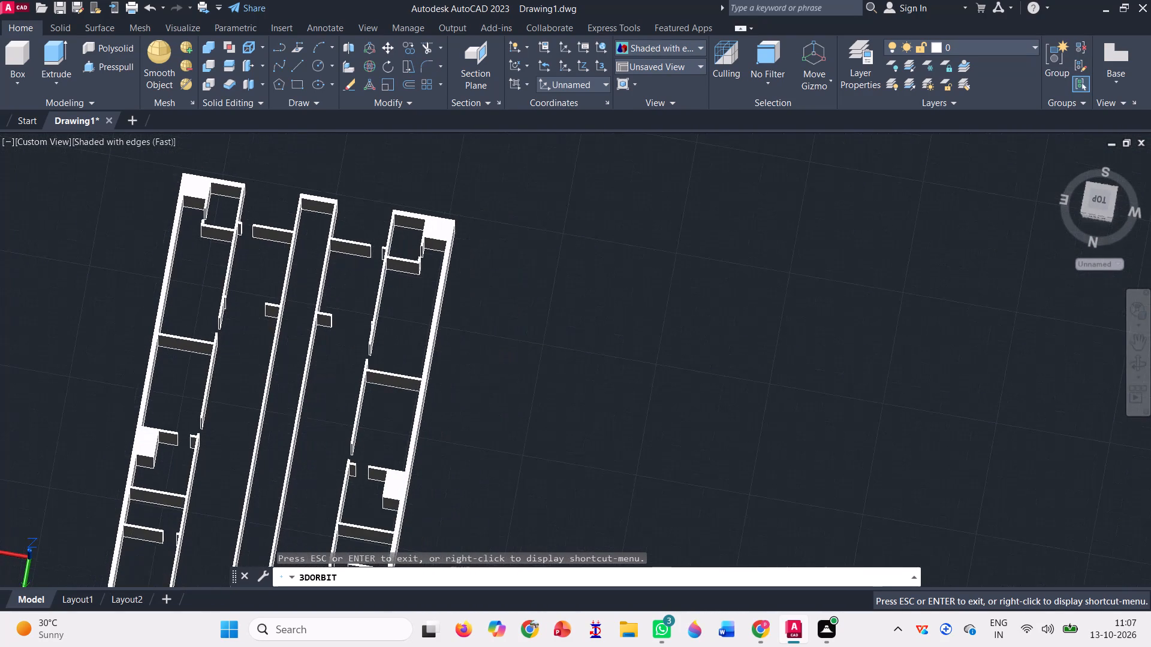
left_click_drag(703, 278, 599, 267)
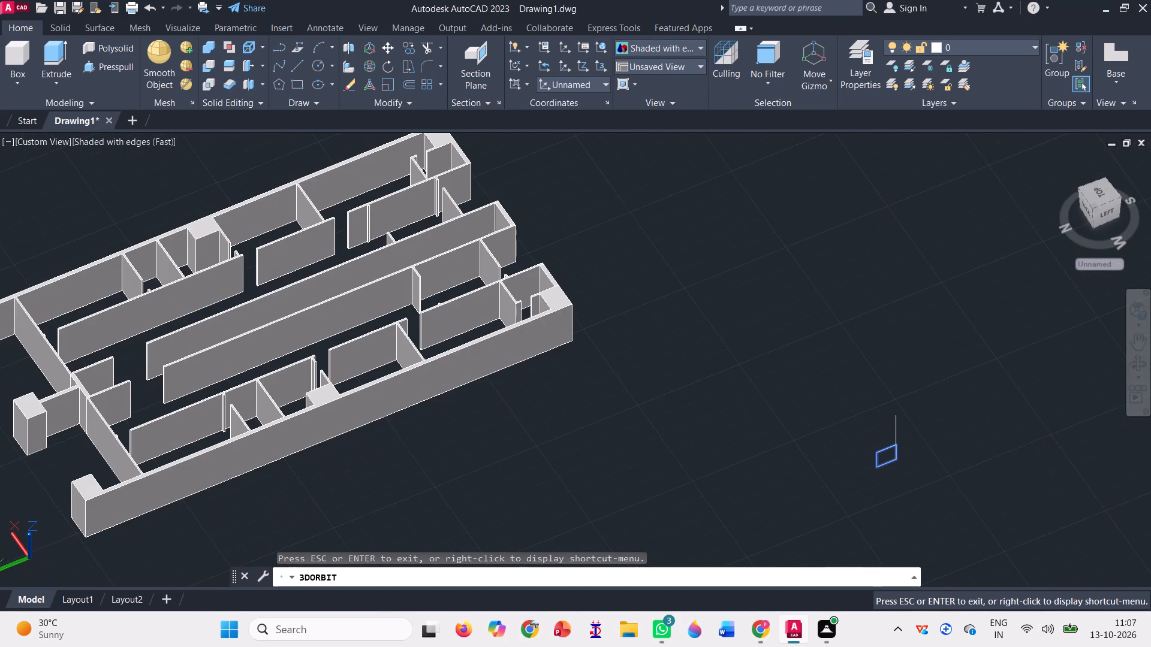
key("Escape")
scroll(647, 356, "down", 2)
key("Escape")
Copy the line and square together from the line's upper end onto the top edge of the opposite long outer wall, near its end room.
scroll(746, 389, "up", 2)
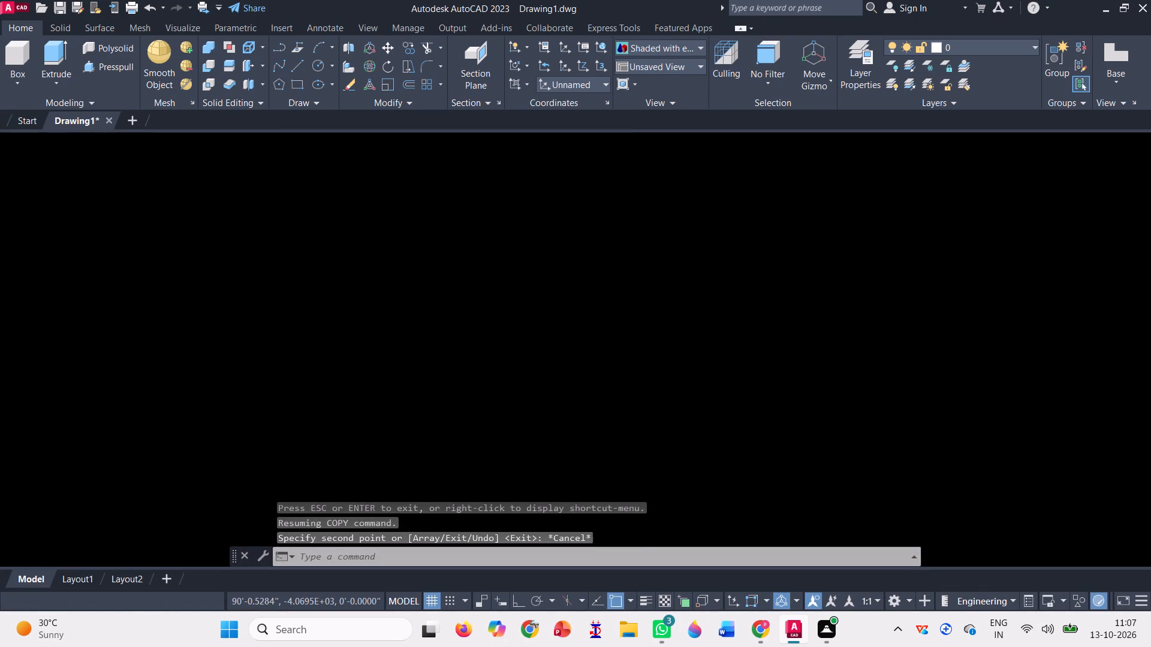
scroll(746, 389, "up", 1)
left_click(755, 428)
left_click(625, 319)
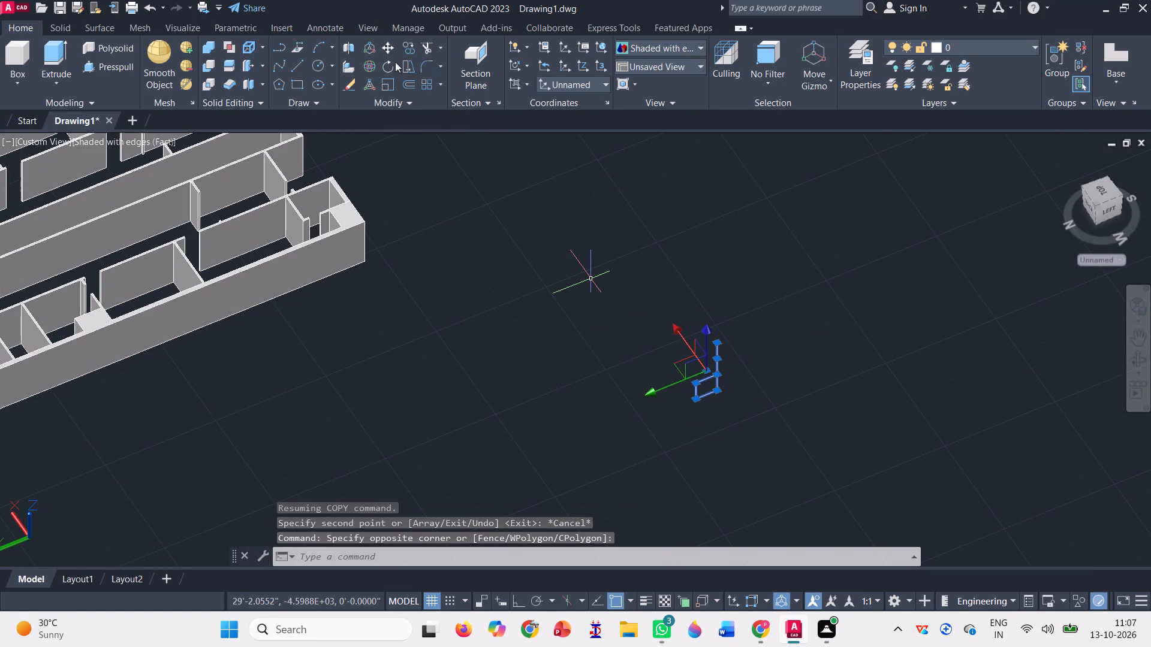
left_click(414, 45)
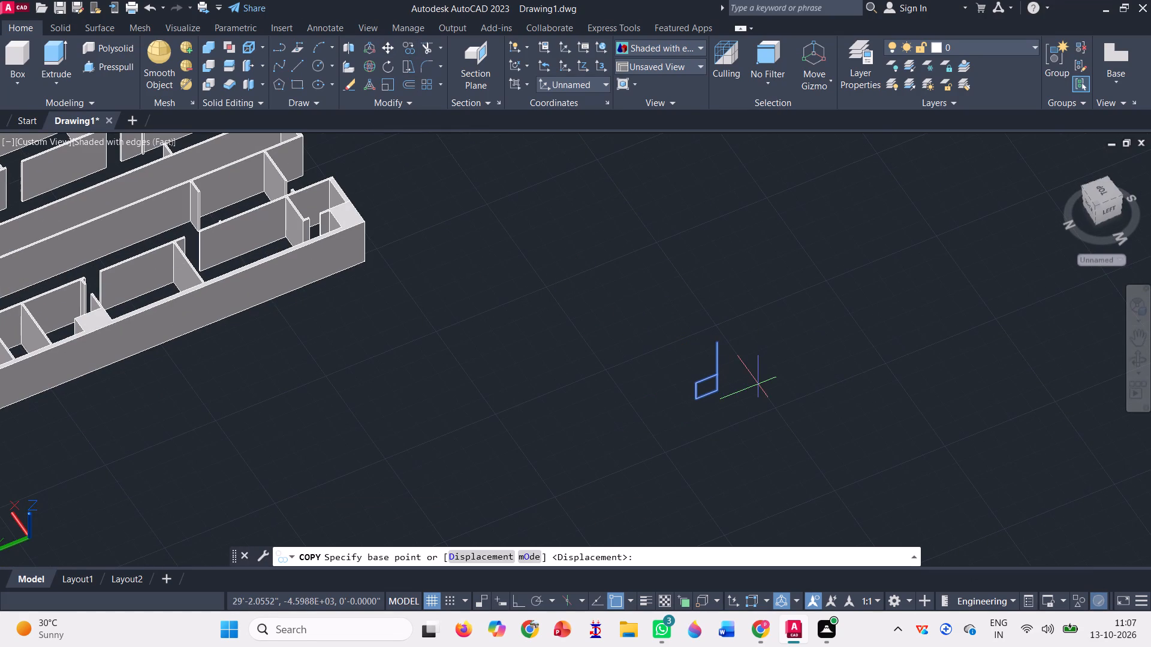
left_click(718, 341)
scroll(751, 344, "down", 2)
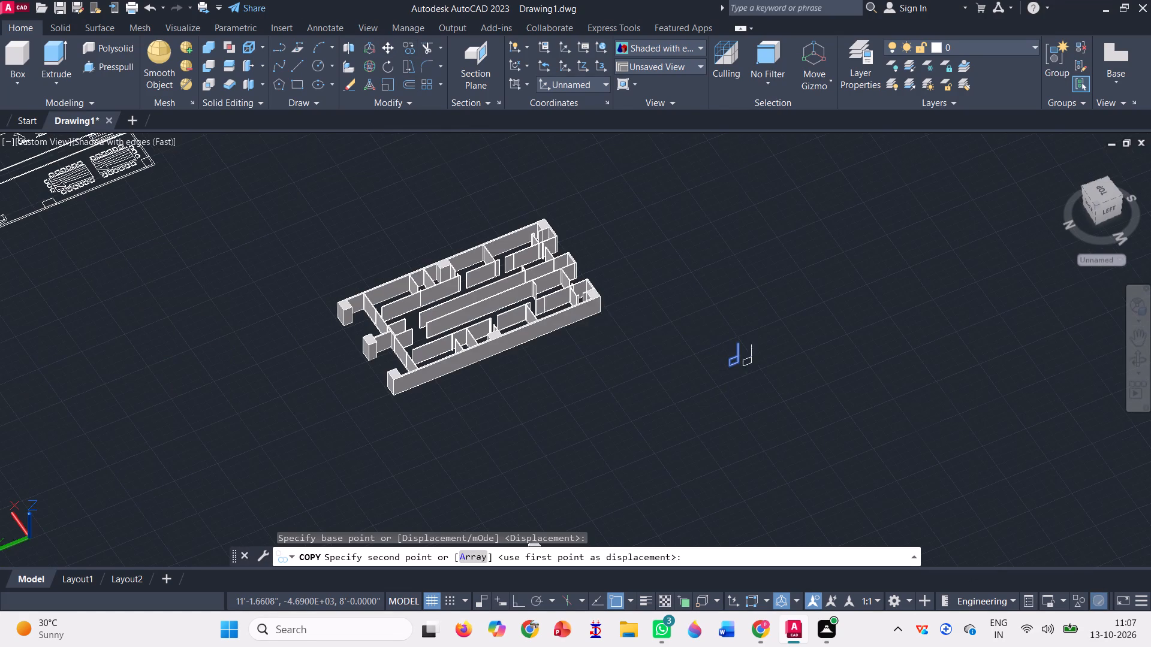
scroll(569, 309, "up", 5)
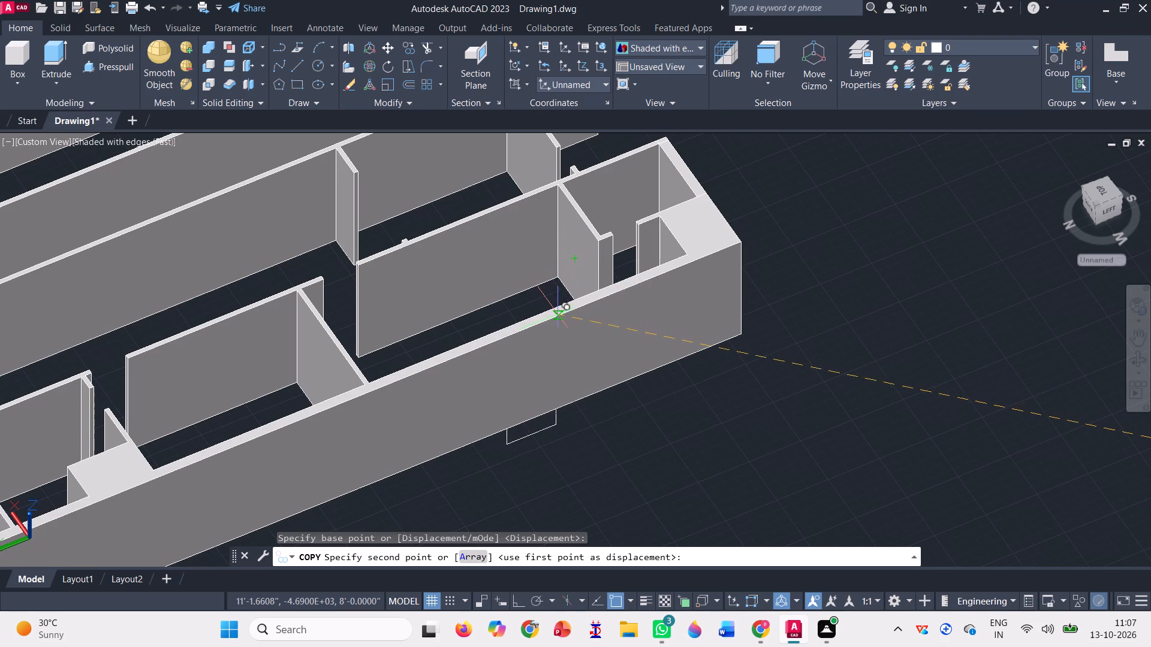
left_click(561, 315)
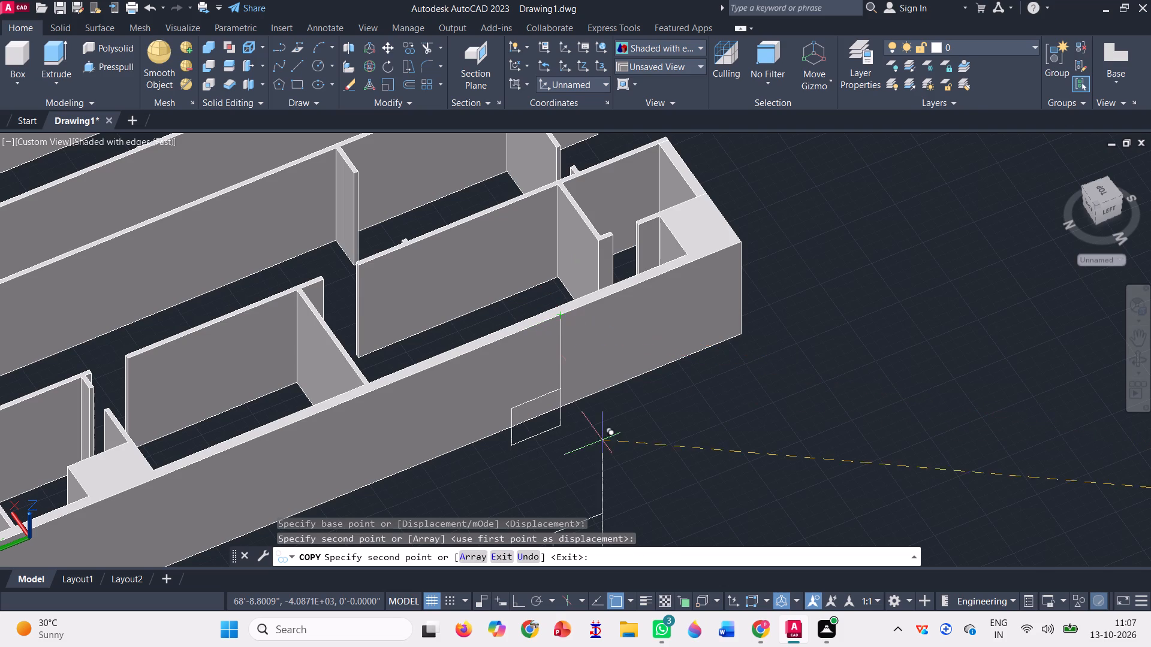
key("Escape")
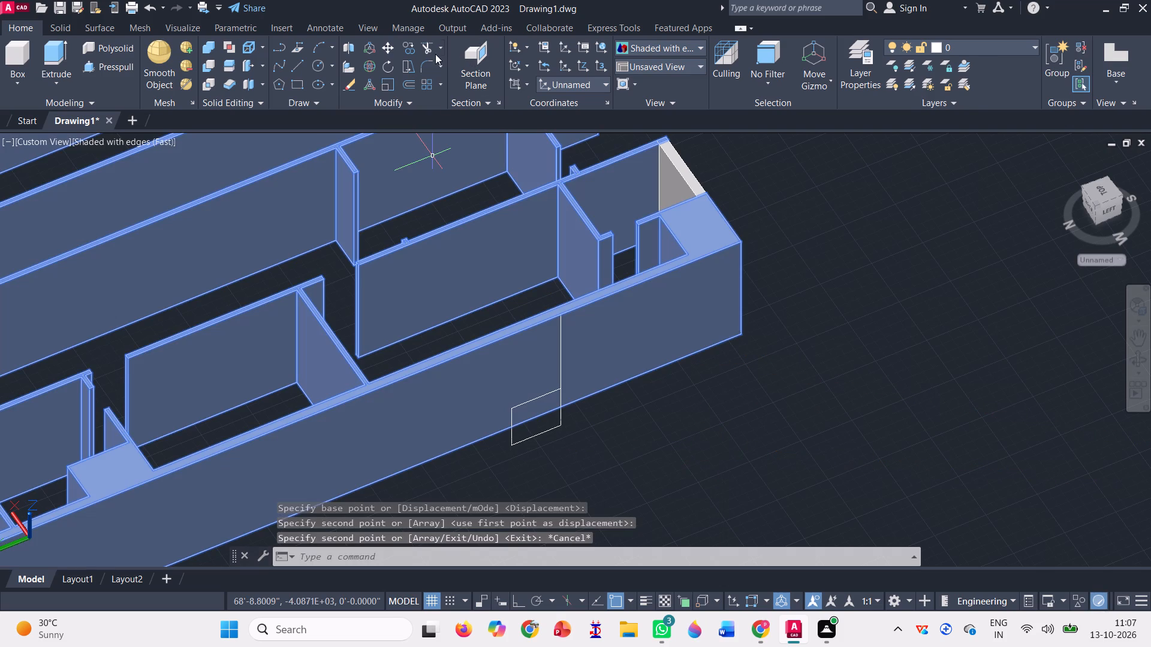
Move the copied line and square up so the line's midpoint sits on the outer wall's top edge.
left_click(381, 44)
scroll(553, 446, "up", 2)
left_click(552, 421)
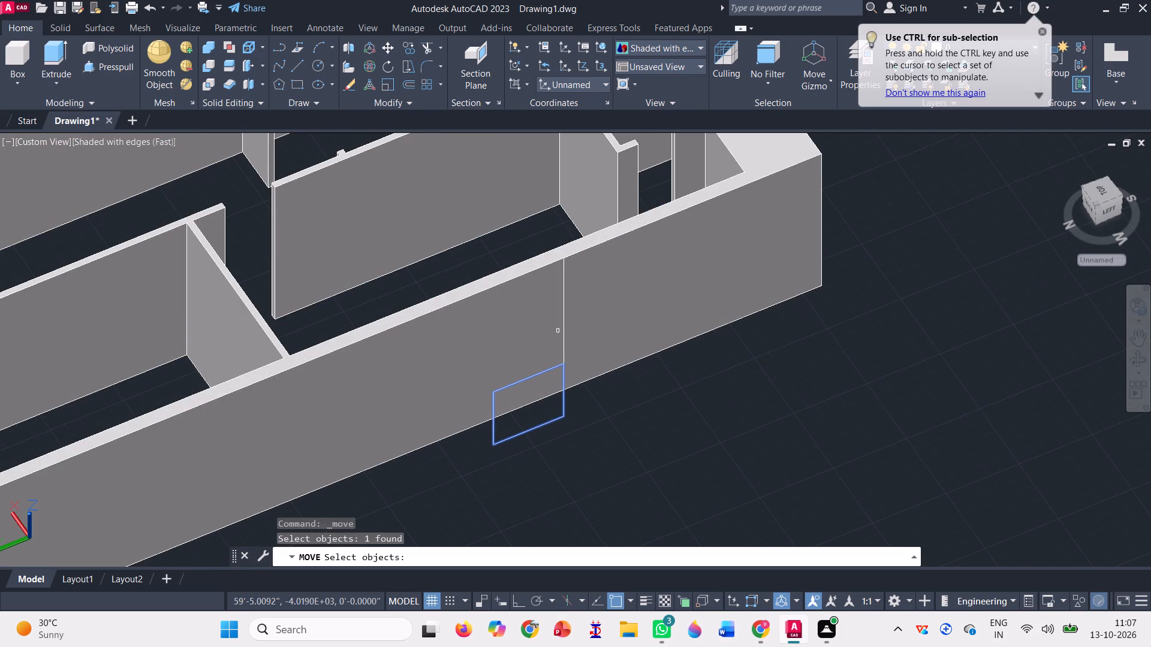
left_click(564, 314)
key("space")
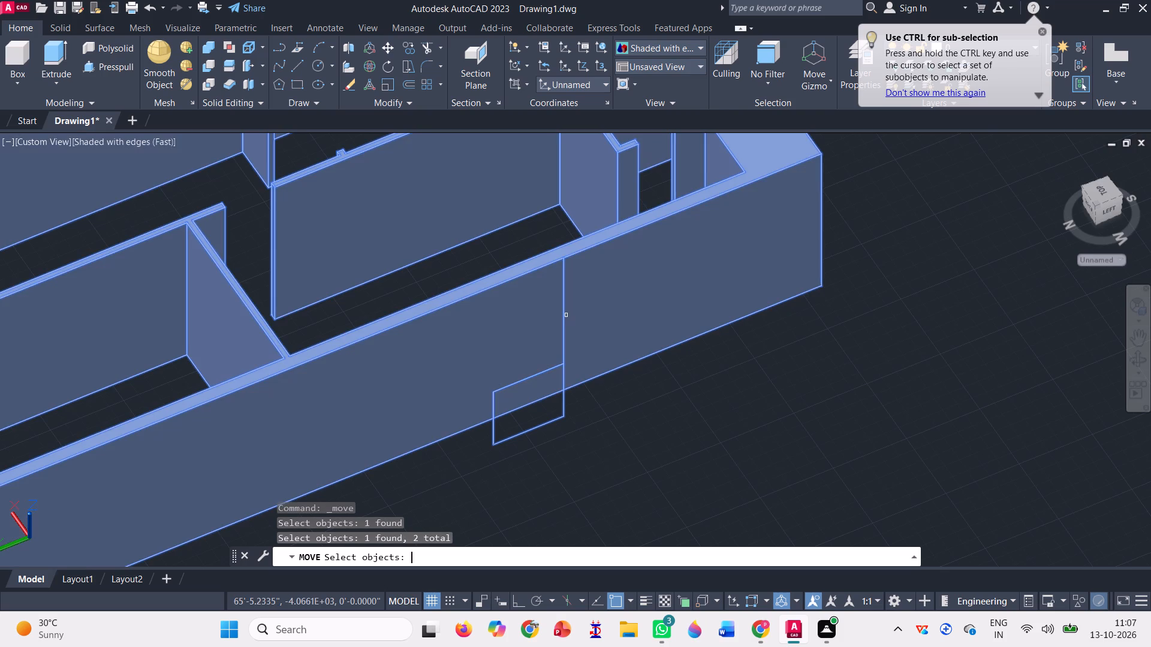
left_click(562, 313)
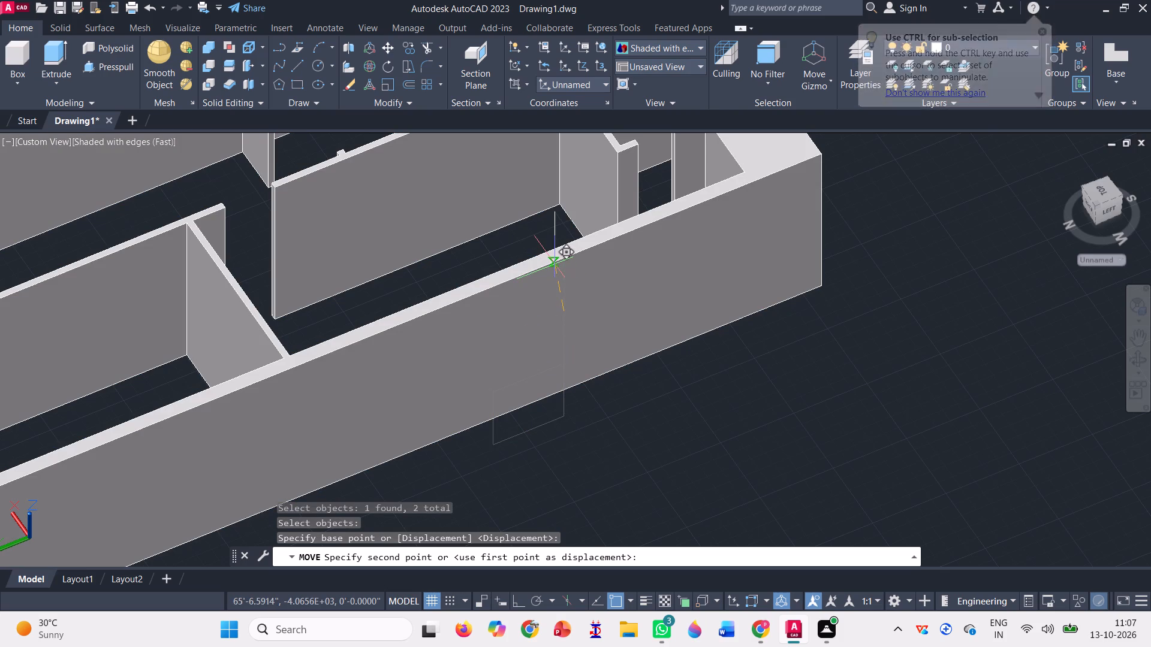
left_click(561, 255)
scroll(530, 270, "down", 2)
scroll(549, 331, "up", 2)
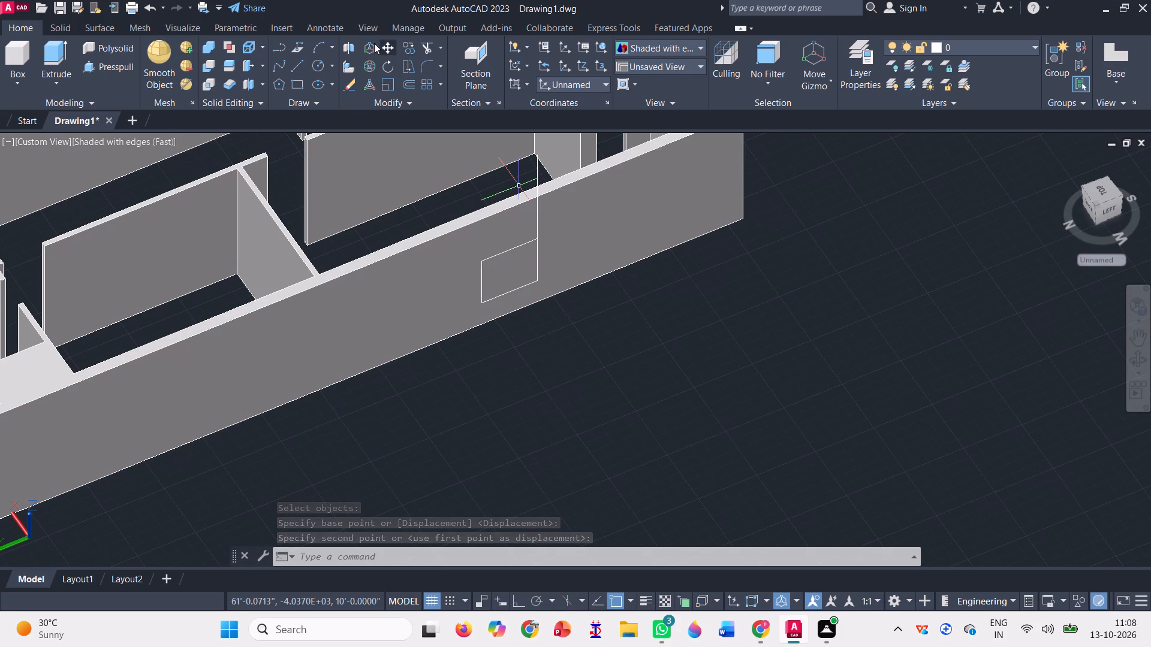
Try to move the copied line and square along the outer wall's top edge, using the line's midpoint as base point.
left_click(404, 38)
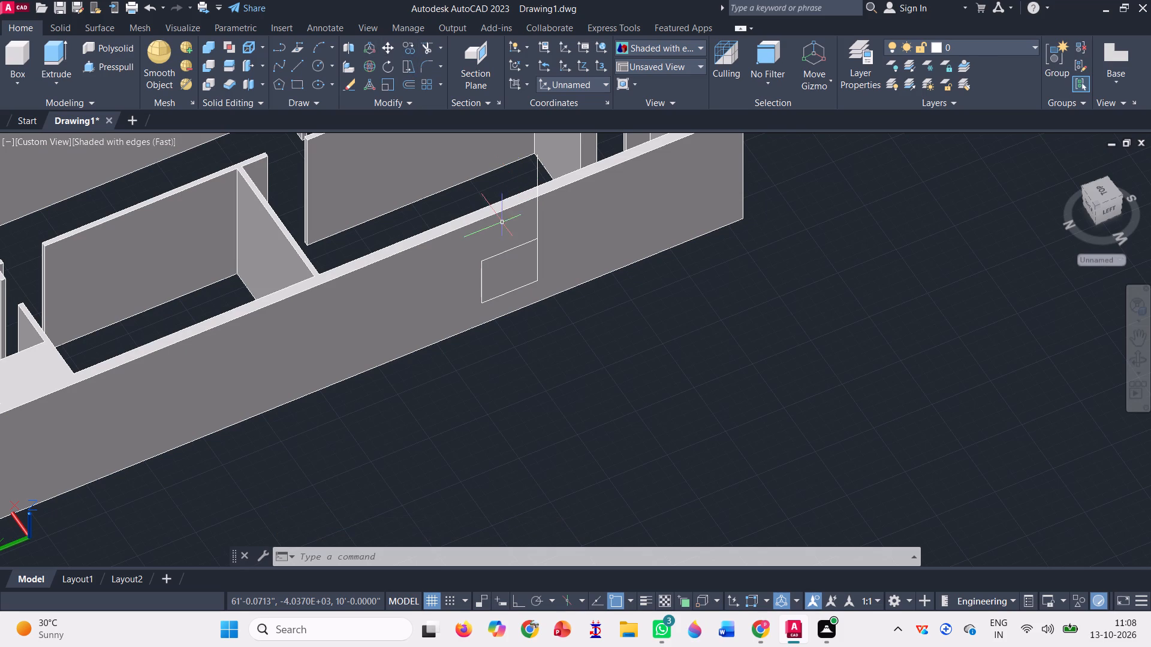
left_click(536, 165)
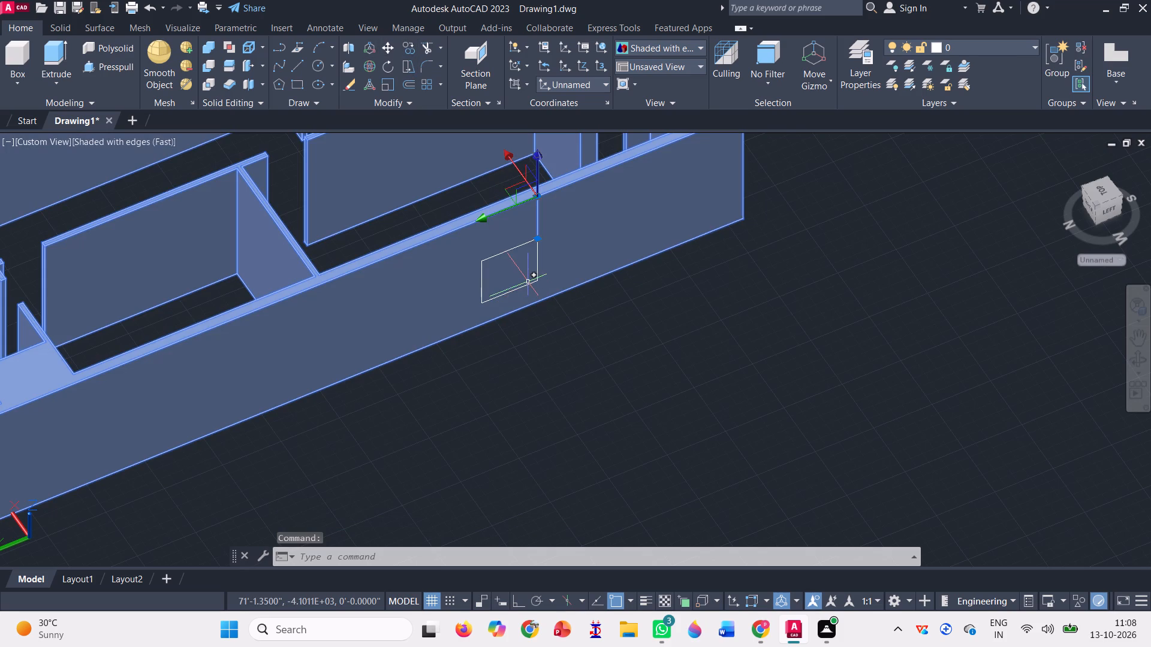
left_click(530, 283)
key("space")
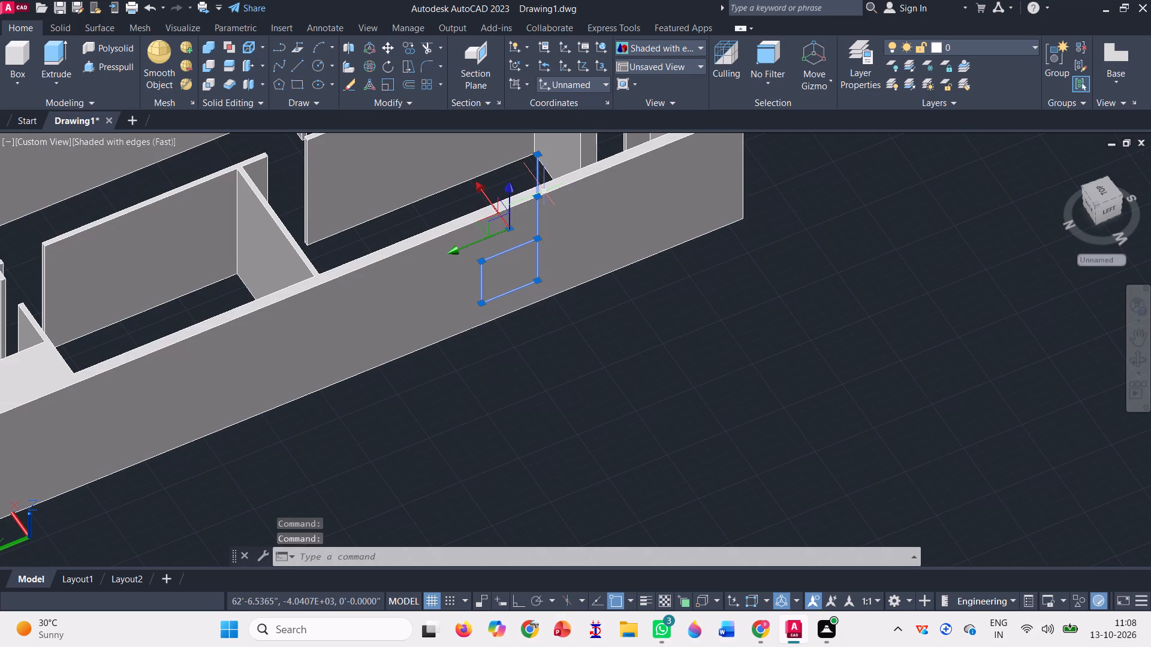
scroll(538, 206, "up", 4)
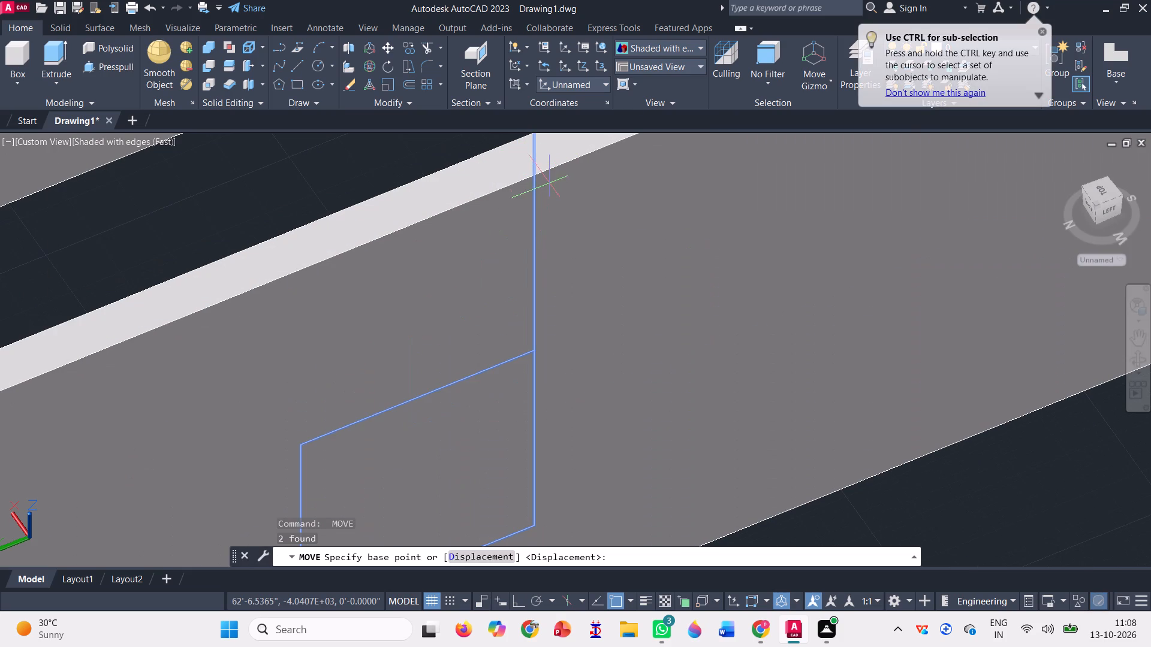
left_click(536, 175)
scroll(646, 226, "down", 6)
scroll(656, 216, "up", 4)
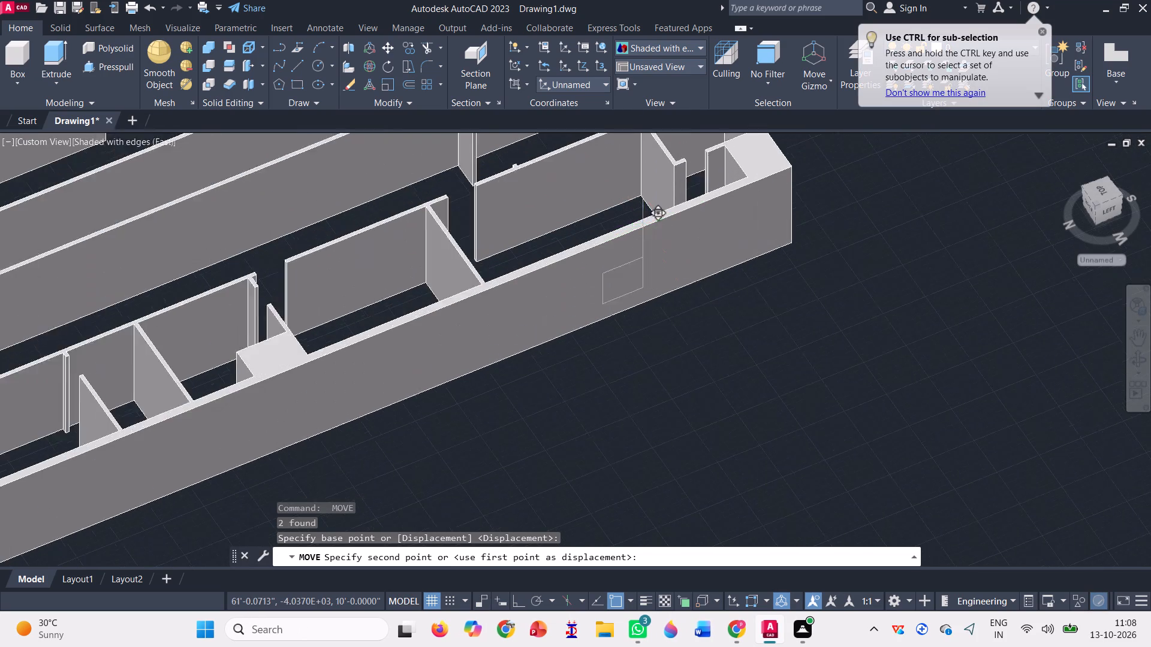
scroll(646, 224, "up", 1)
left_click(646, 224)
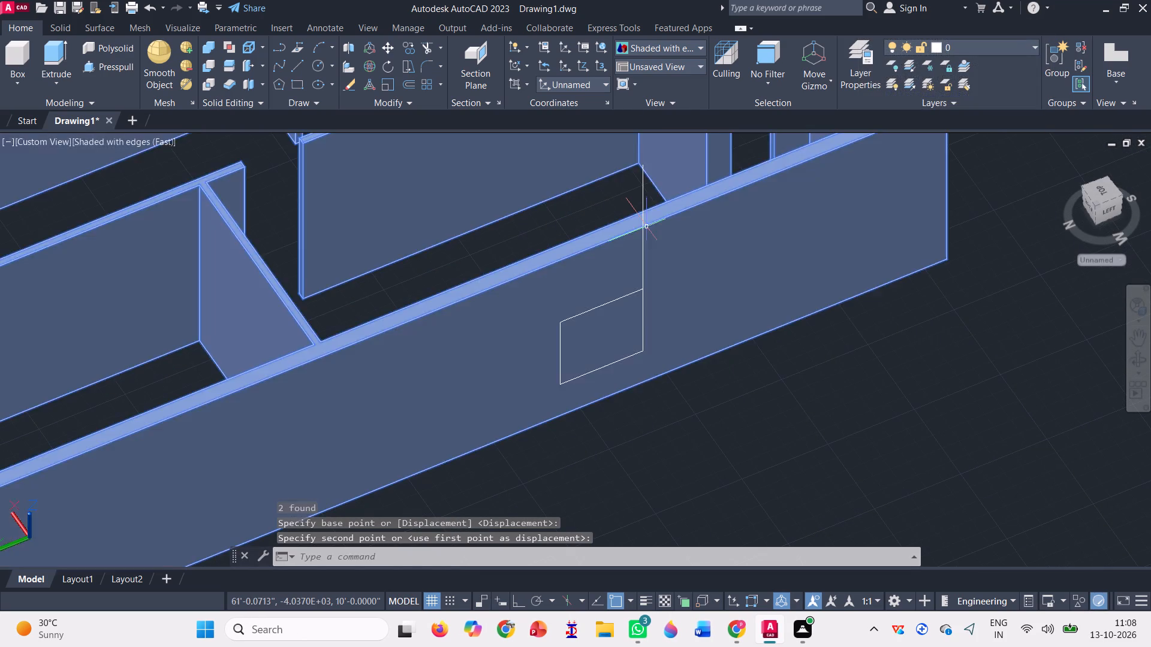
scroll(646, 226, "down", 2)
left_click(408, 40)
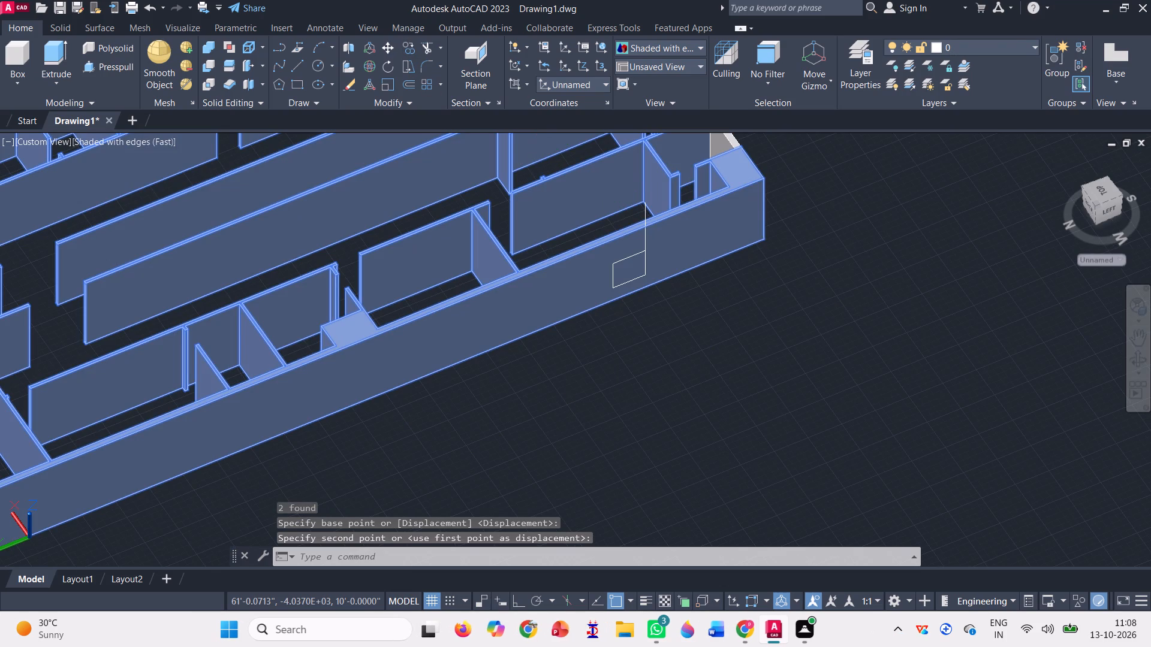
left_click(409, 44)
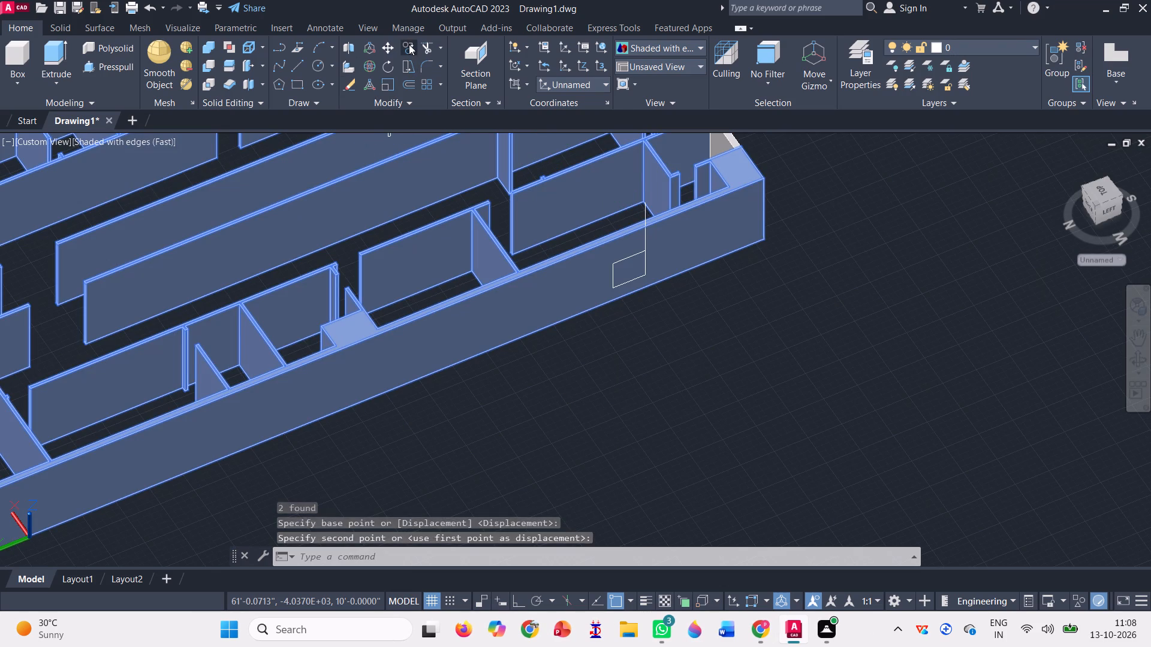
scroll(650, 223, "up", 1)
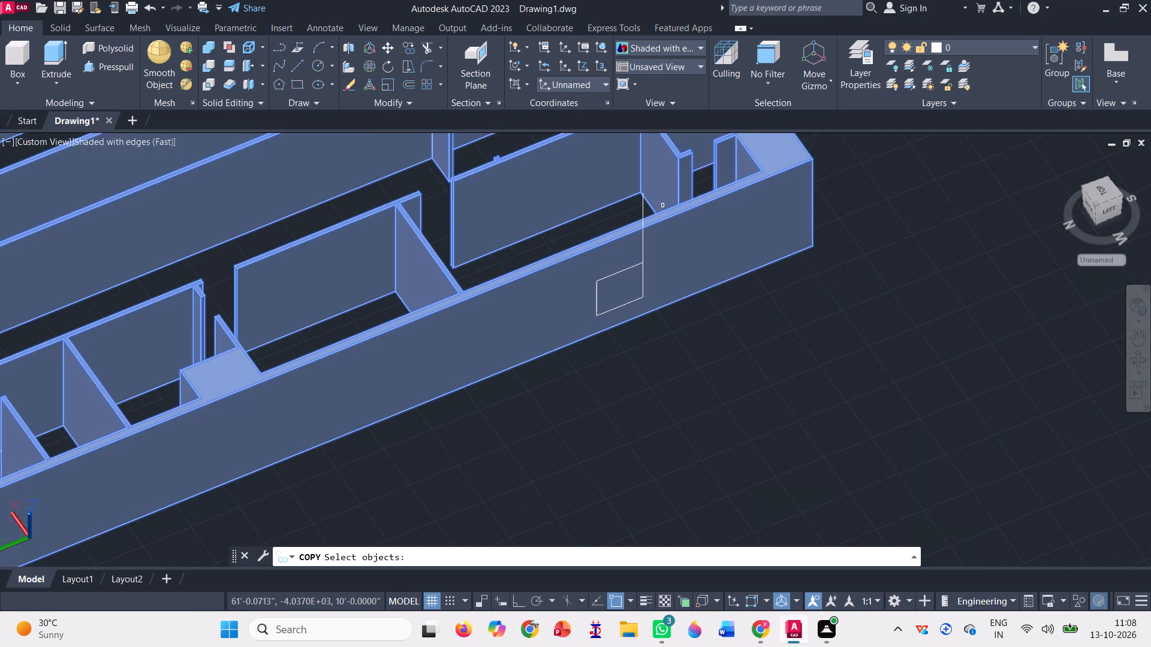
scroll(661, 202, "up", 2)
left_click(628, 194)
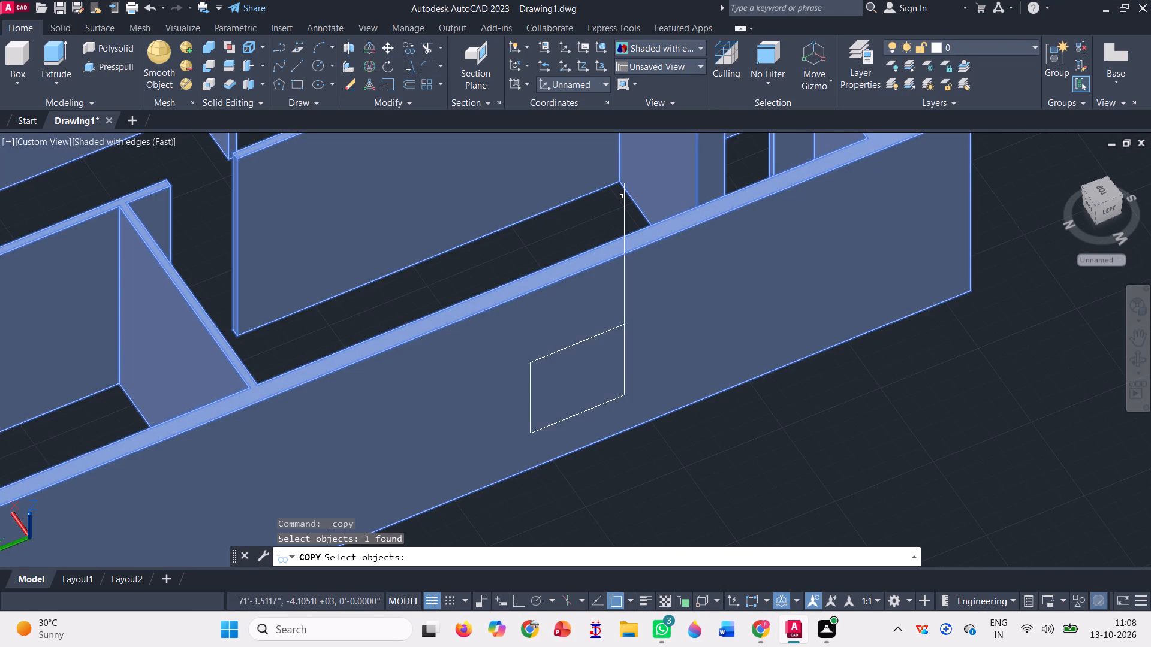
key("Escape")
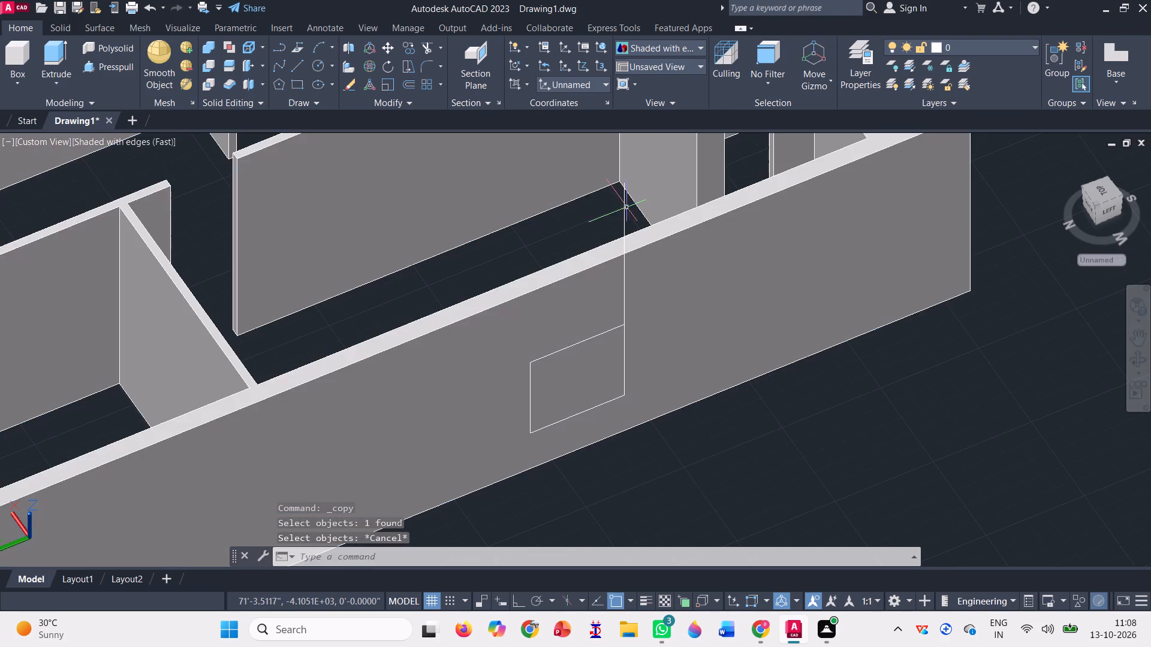
Copy the line and square from the line's midpoint onto the same wall's top edge, beside the room past the first partition.
left_click(406, 50)
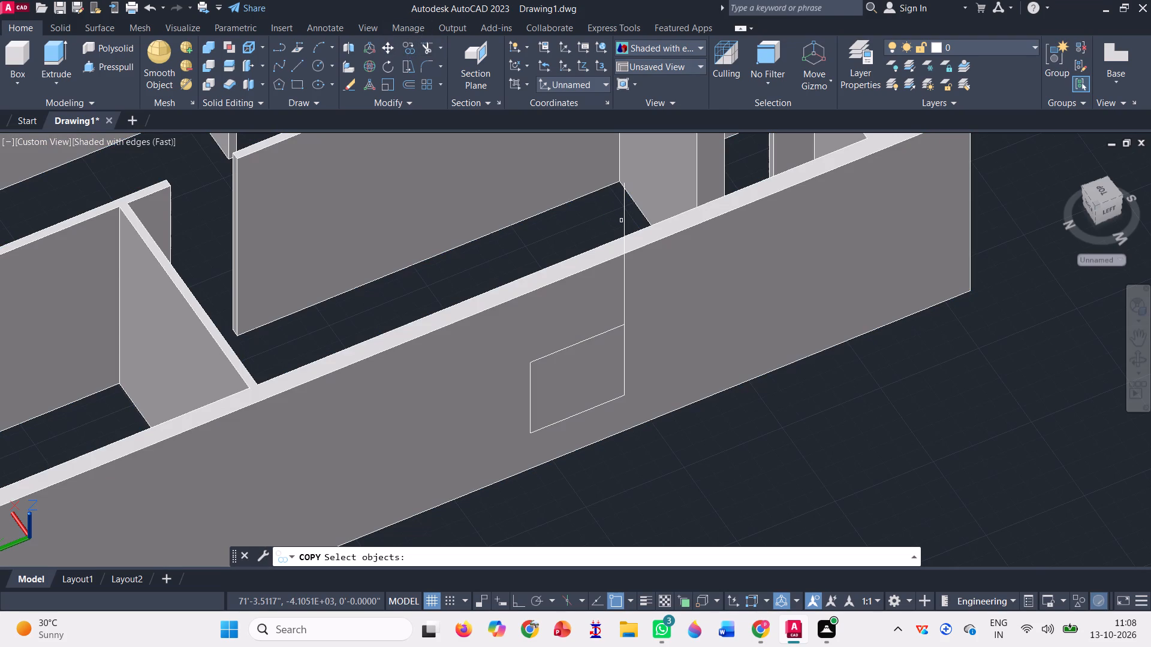
left_click(623, 217)
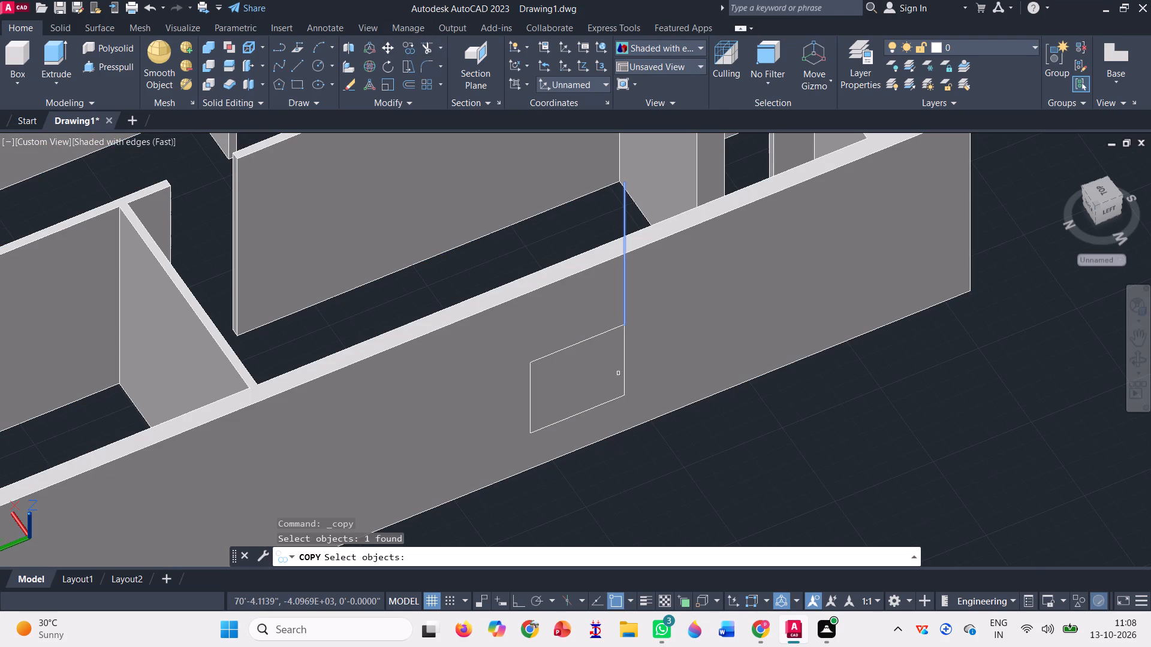
scroll(562, 425, "up", 4)
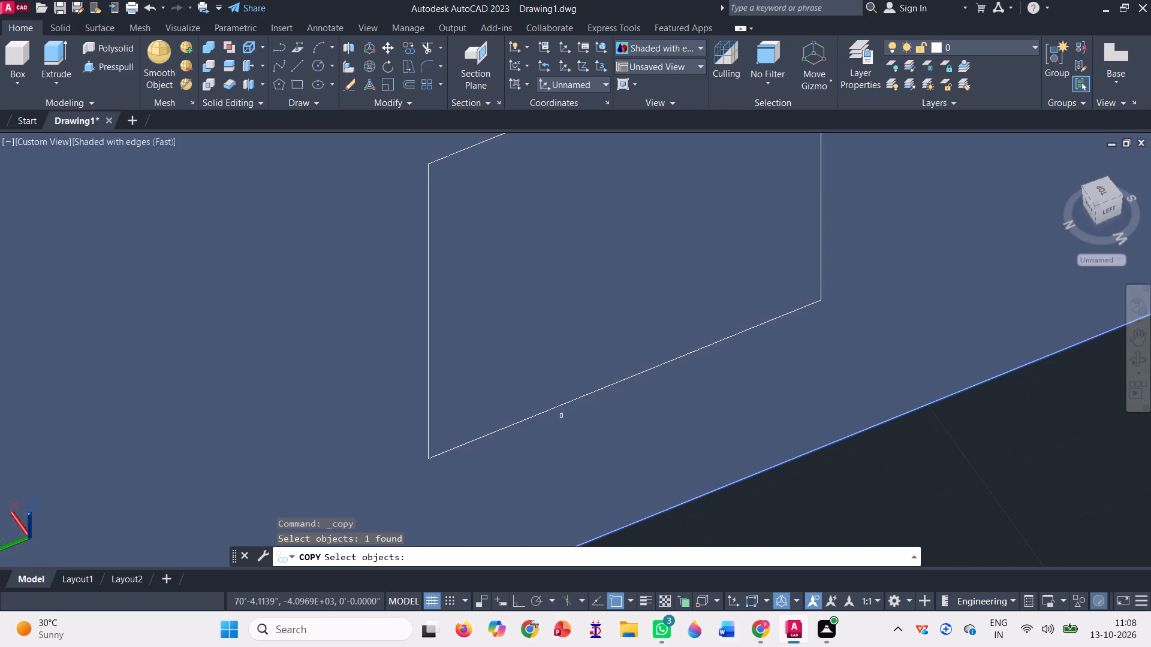
left_click(558, 406)
scroll(558, 406, "down", 4)
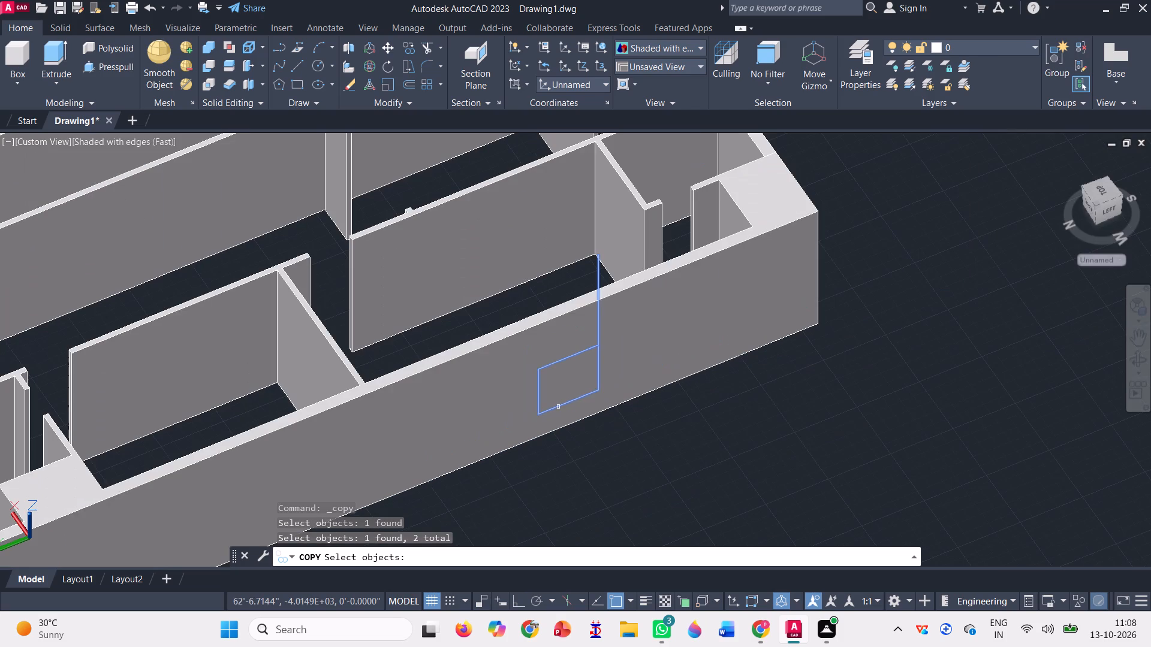
key("space")
scroll(608, 318, "up", 3)
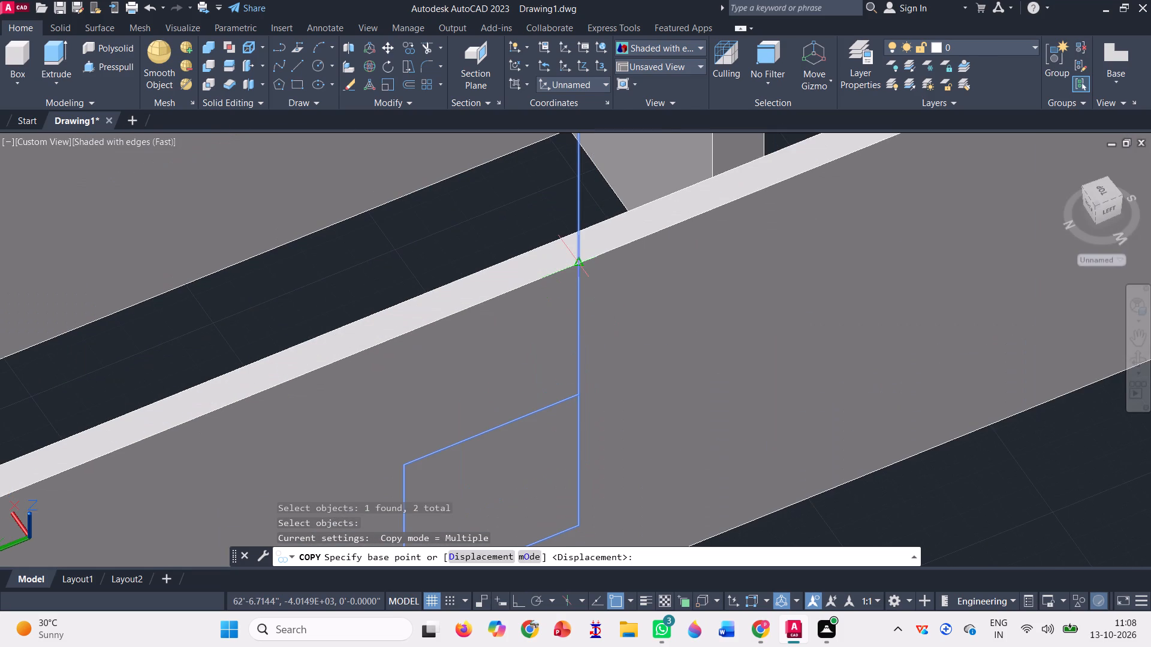
scroll(578, 262, "up", 3)
left_click(580, 263)
scroll(590, 263, "down", 4)
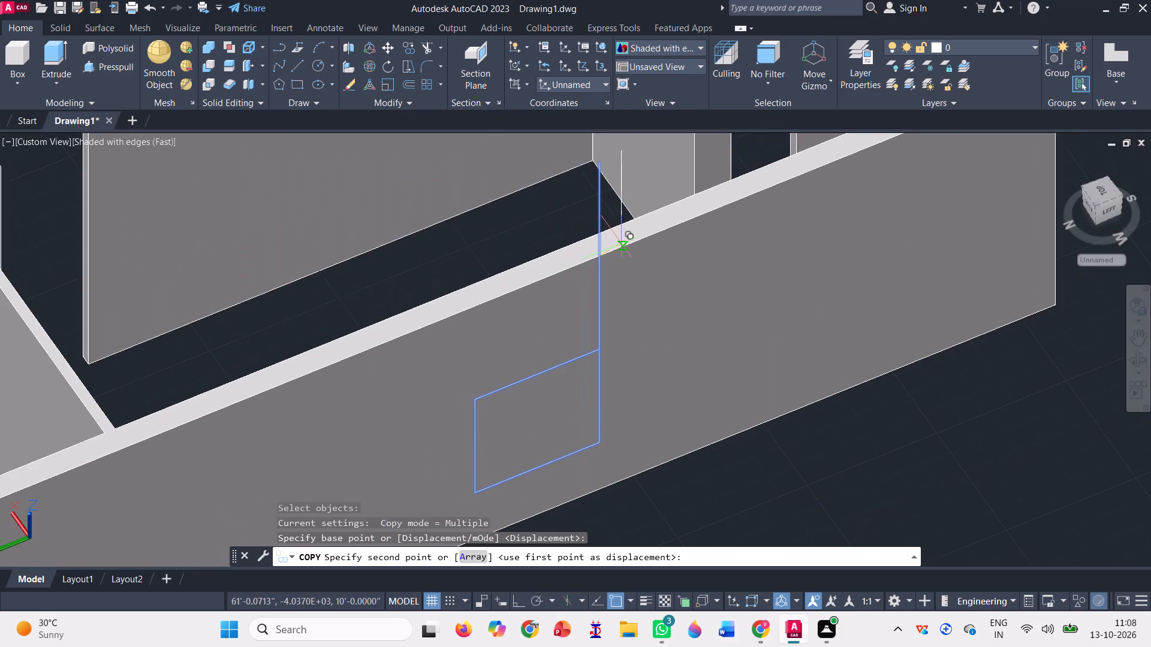
scroll(643, 232, "down", 2)
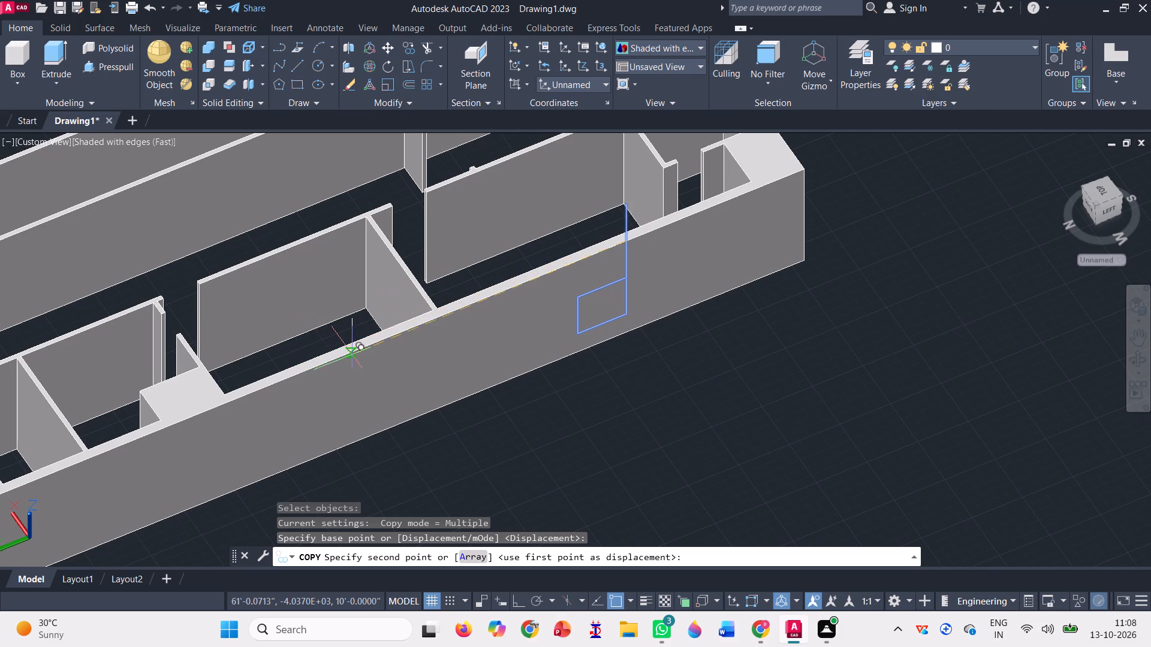
scroll(352, 353, "up", 2)
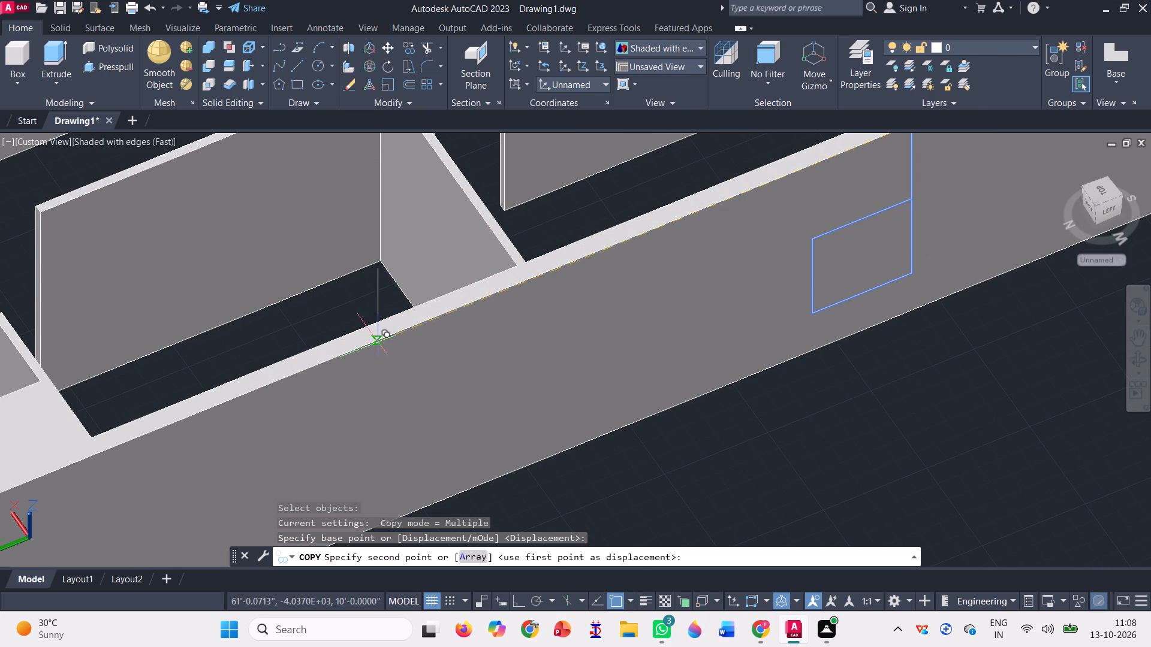
left_click(379, 340)
Place another copy on the same wall's top edge, beside the long room near the wall's other end.
scroll(413, 293, "down", 4)
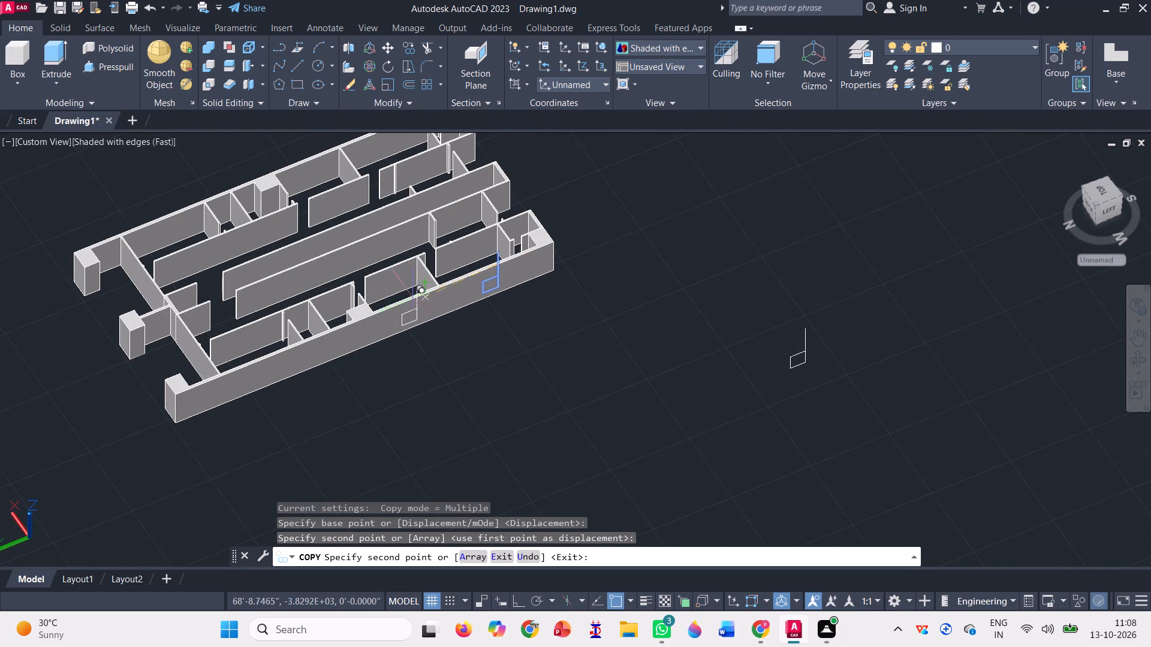
scroll(311, 335, "up", 2)
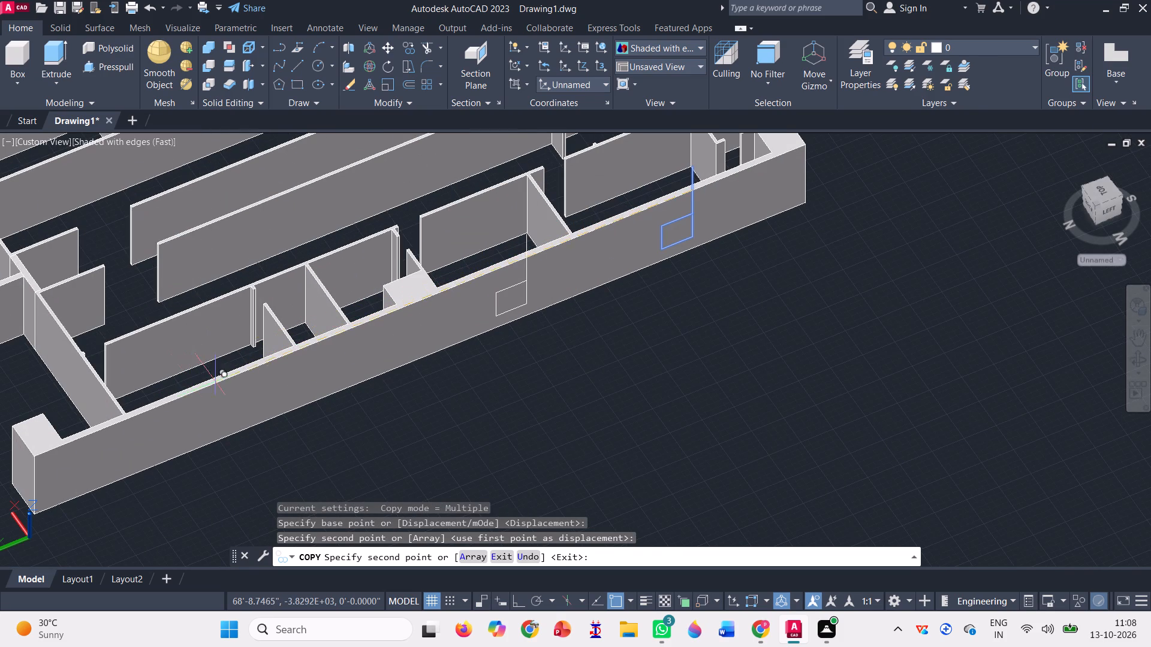
scroll(245, 384, "up", 2)
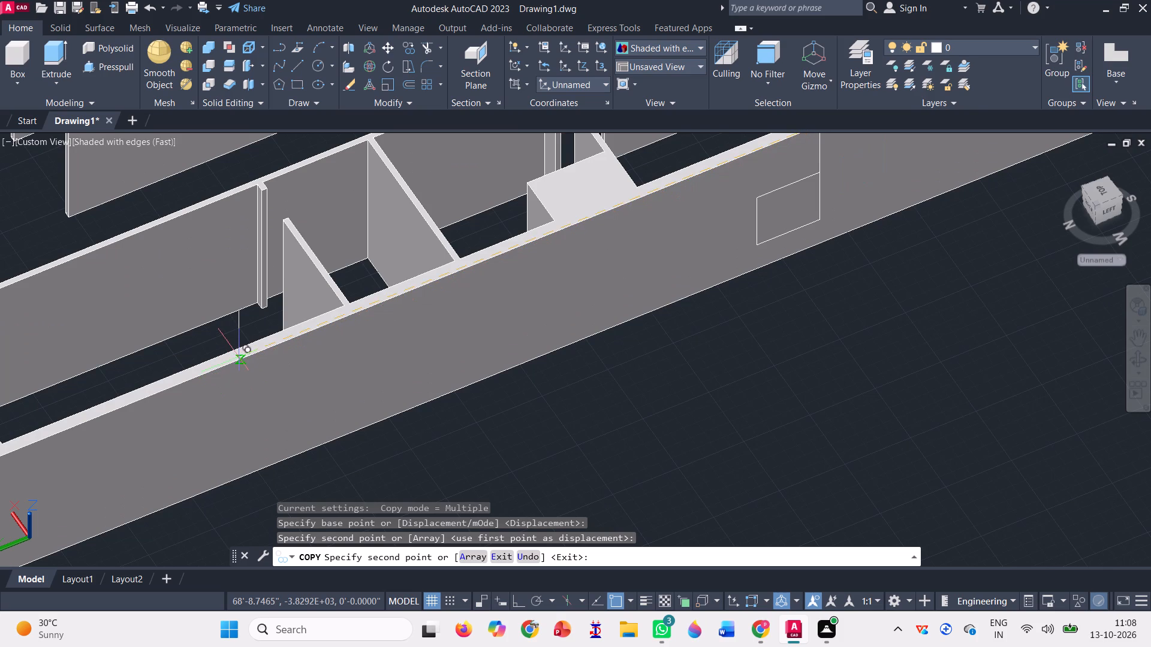
left_click(239, 356)
Place a copy of the line and square on the top edge of the opposite long outer wall, near its end room.
scroll(354, 354, "down", 2)
scroll(420, 359, "down", 1)
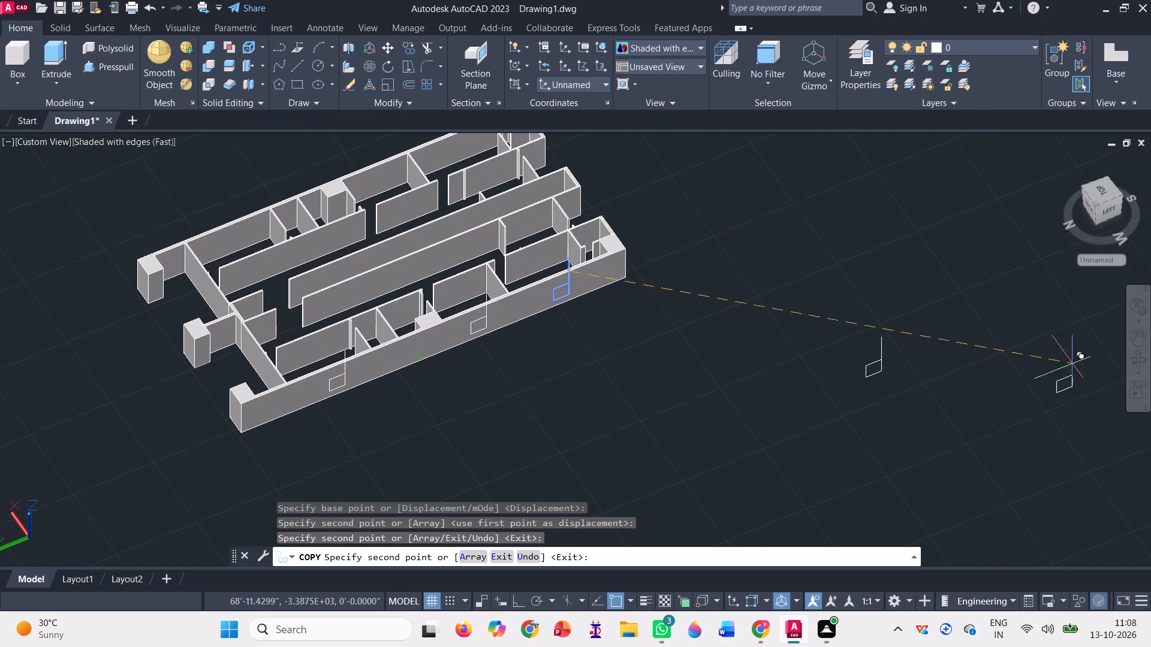
left_click(1135, 353)
left_click_drag(743, 300, 649, 328)
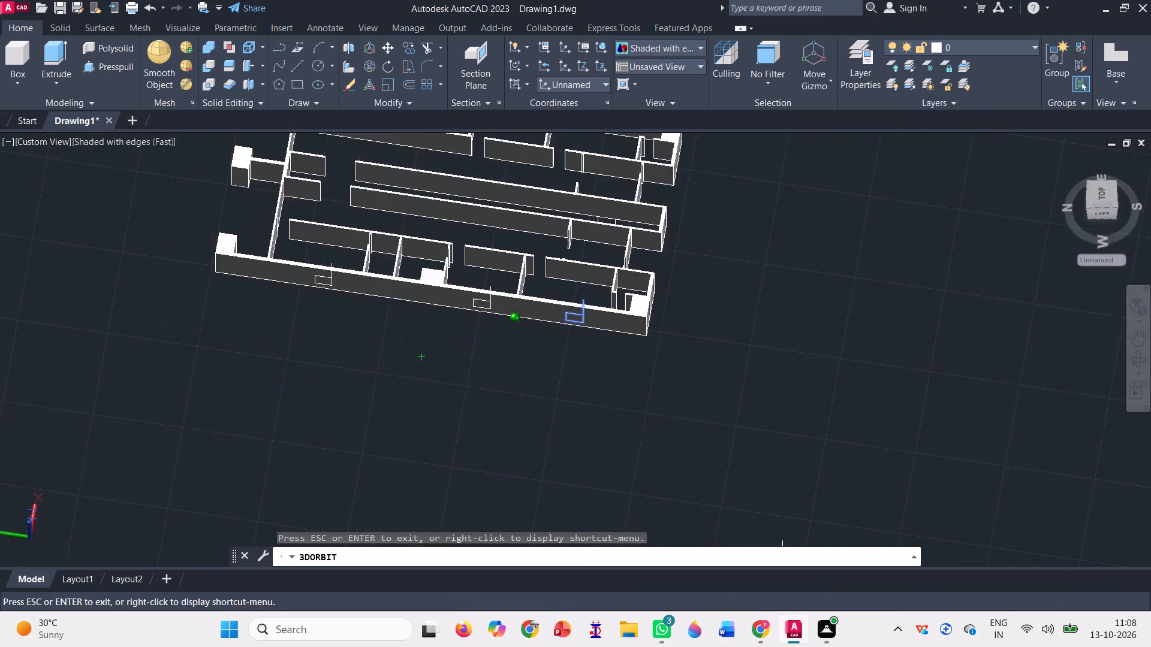
left_click_drag(649, 328, 395, 244)
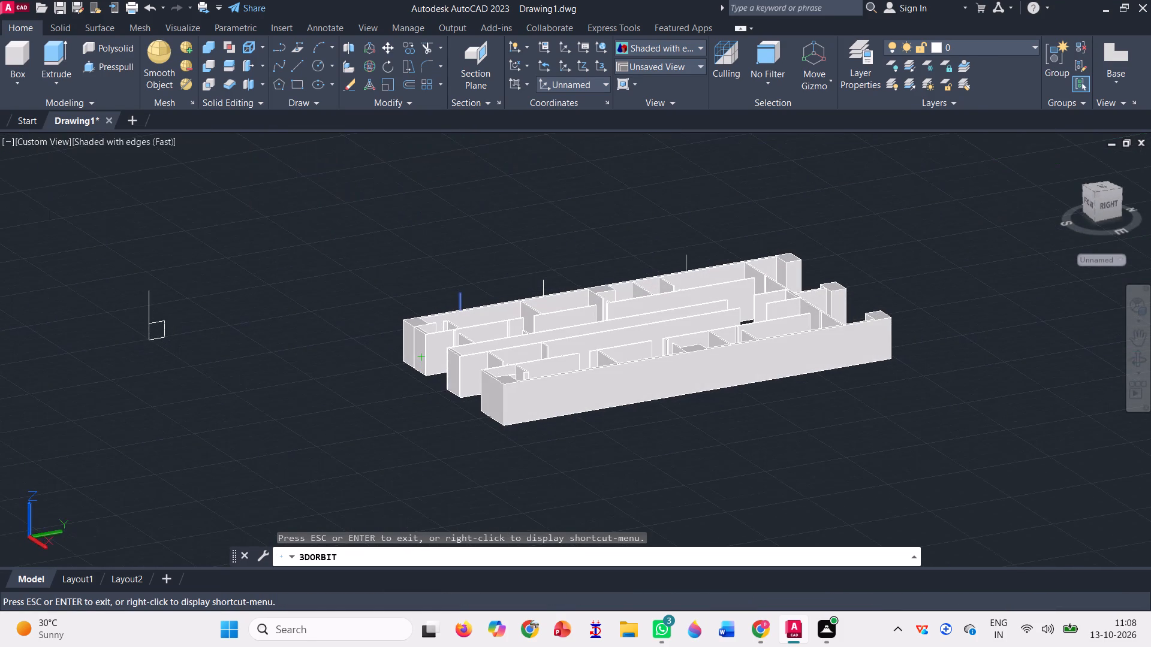
key("Escape")
scroll(590, 385, "up", 3)
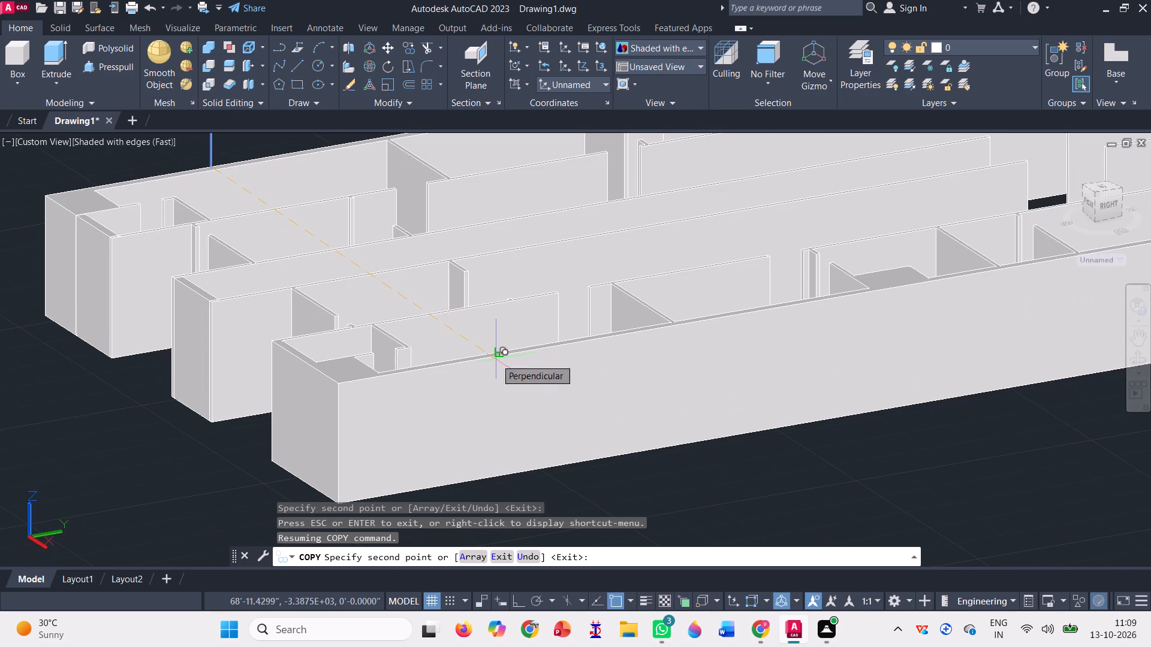
scroll(494, 359, "up", 3)
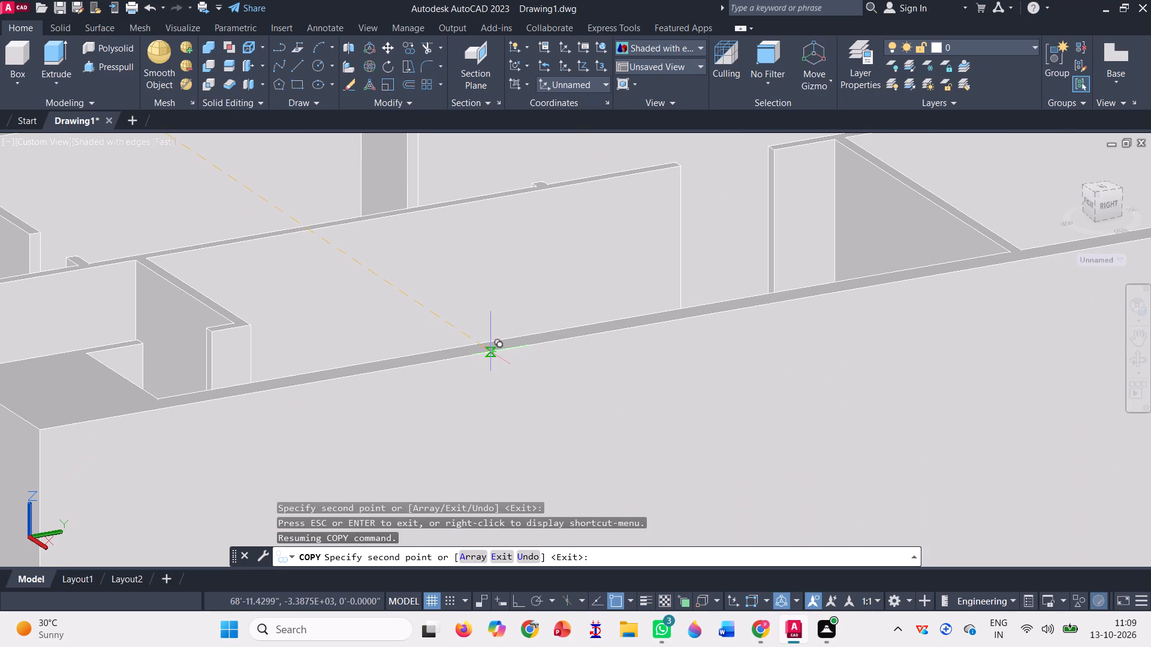
left_click(491, 351)
Place further copies on this outer wall's top edge, beside the second room and beside the long room near the far end.
scroll(501, 332, "down", 3)
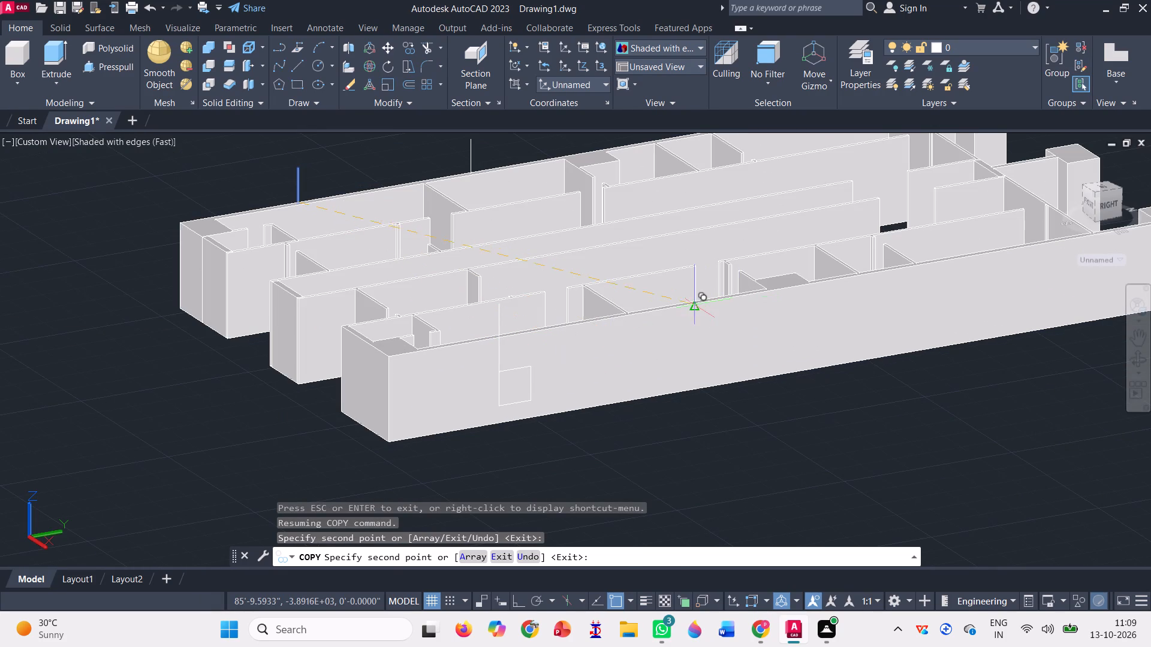
scroll(694, 303, "up", 2)
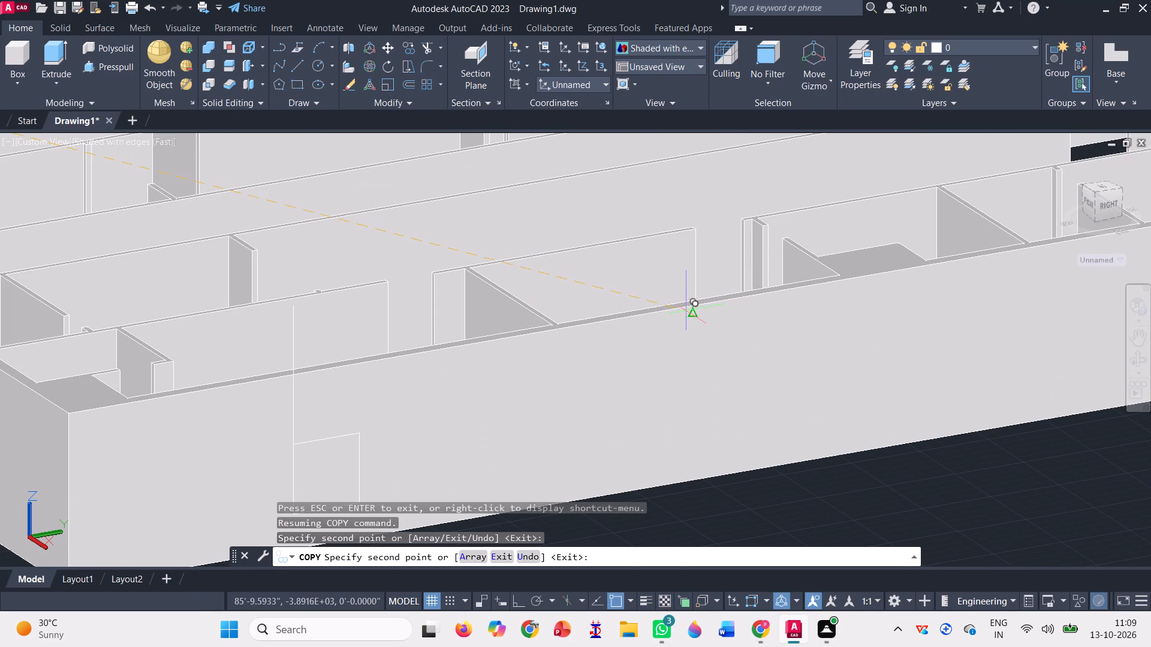
left_click(684, 306)
scroll(606, 280, "down", 2)
scroll(810, 292, "down", 1)
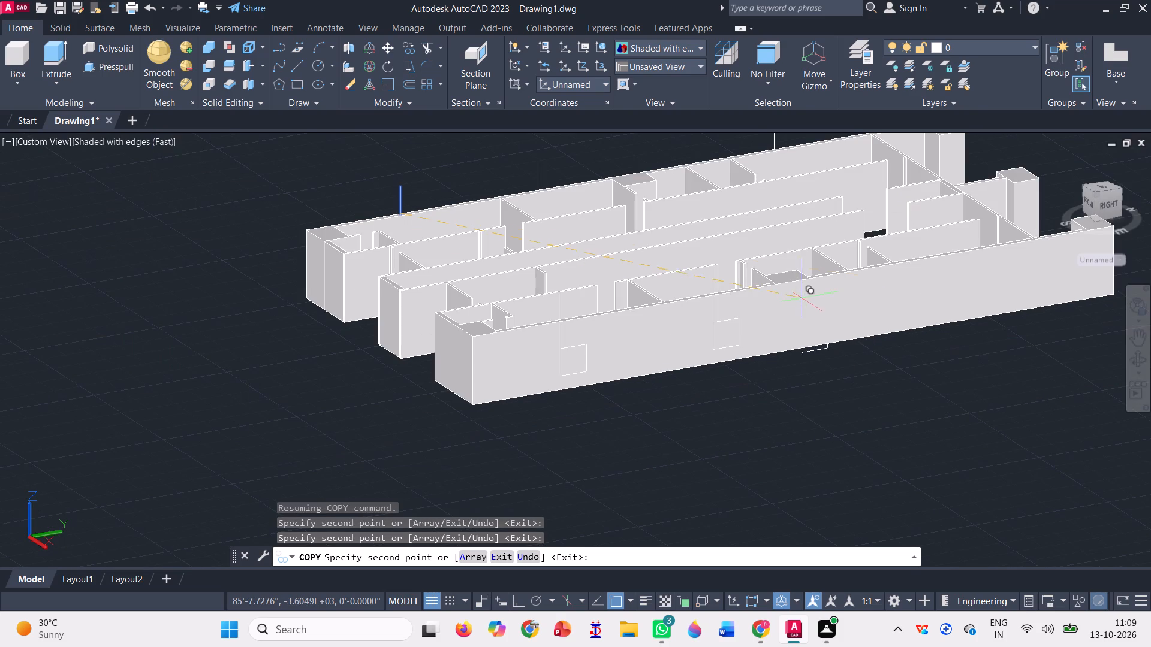
scroll(990, 238, "up", 2)
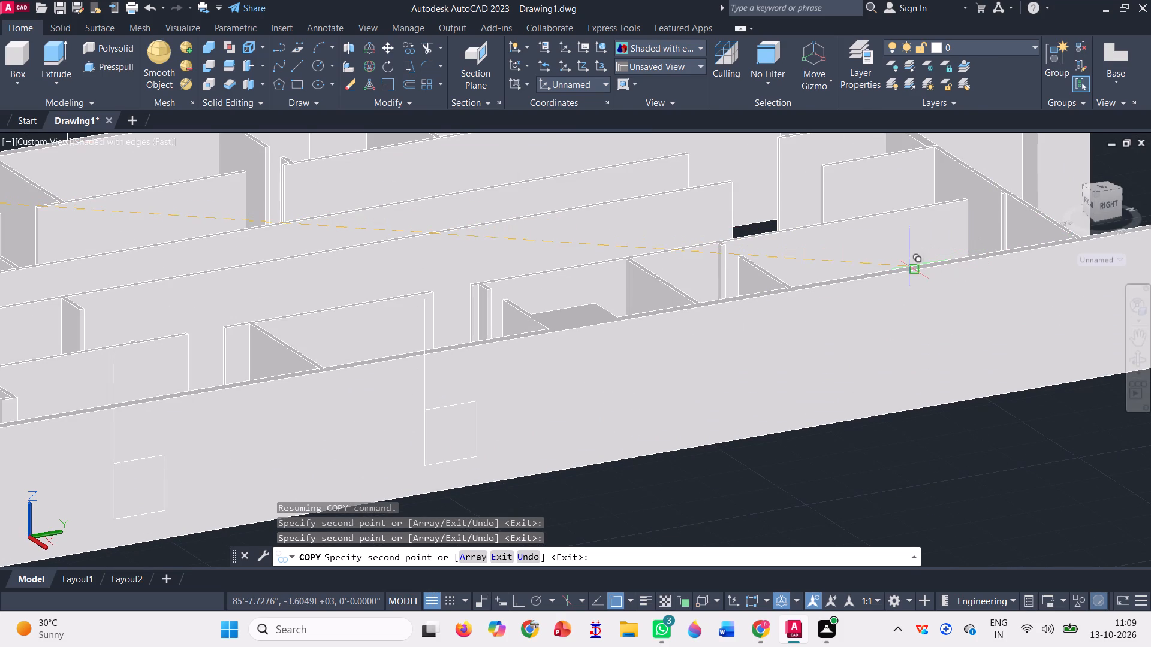
left_click(903, 269)
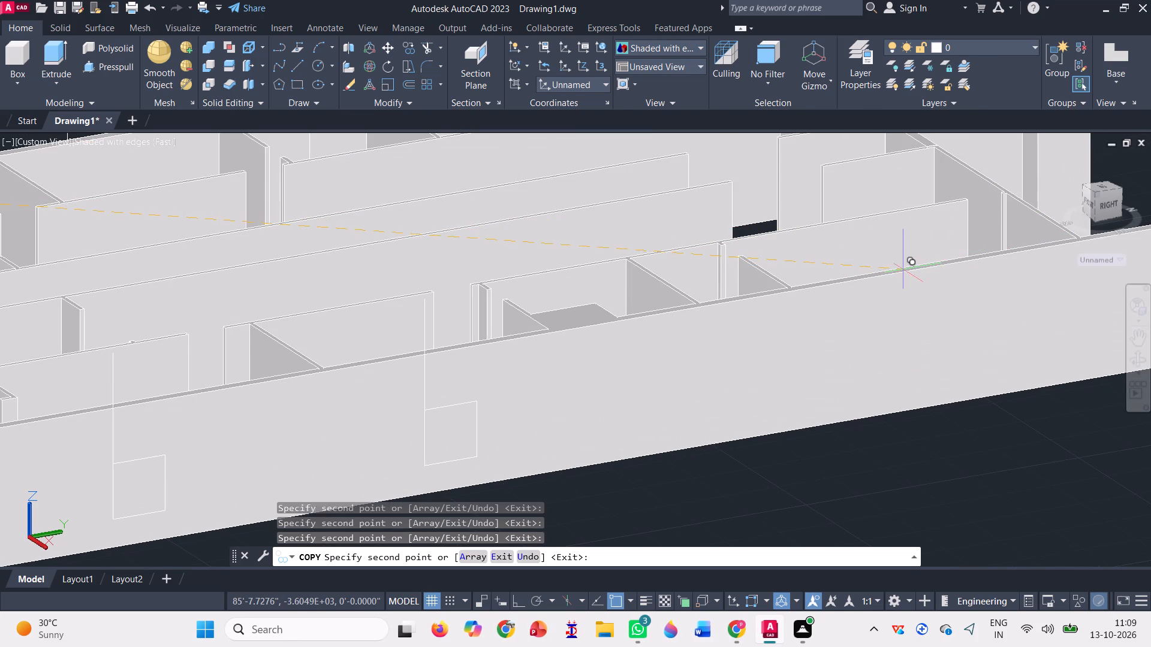
scroll(903, 269, "down", 3)
scroll(924, 265, "up", 7)
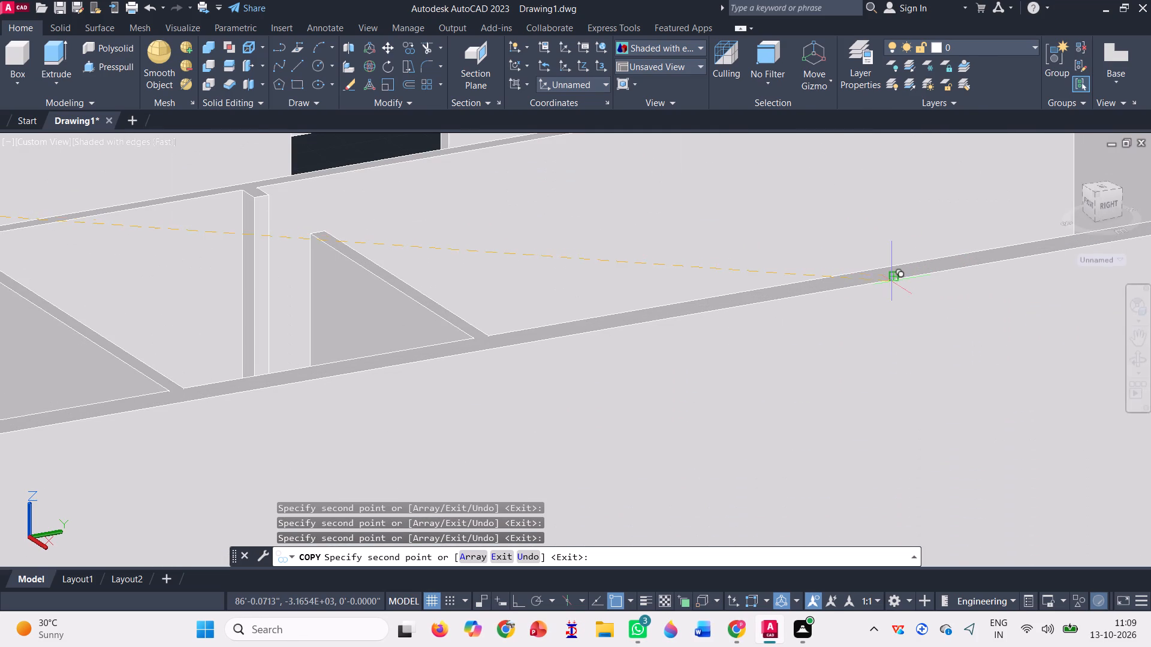
left_click(891, 280)
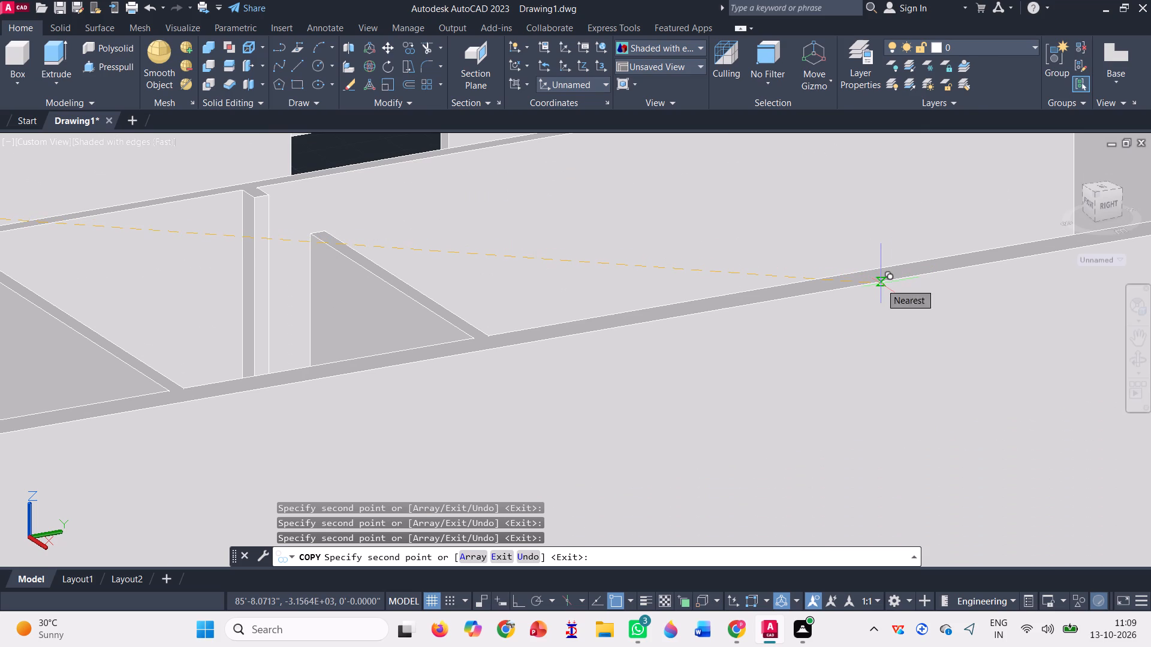
left_click(881, 283)
scroll(879, 283, "down", 5)
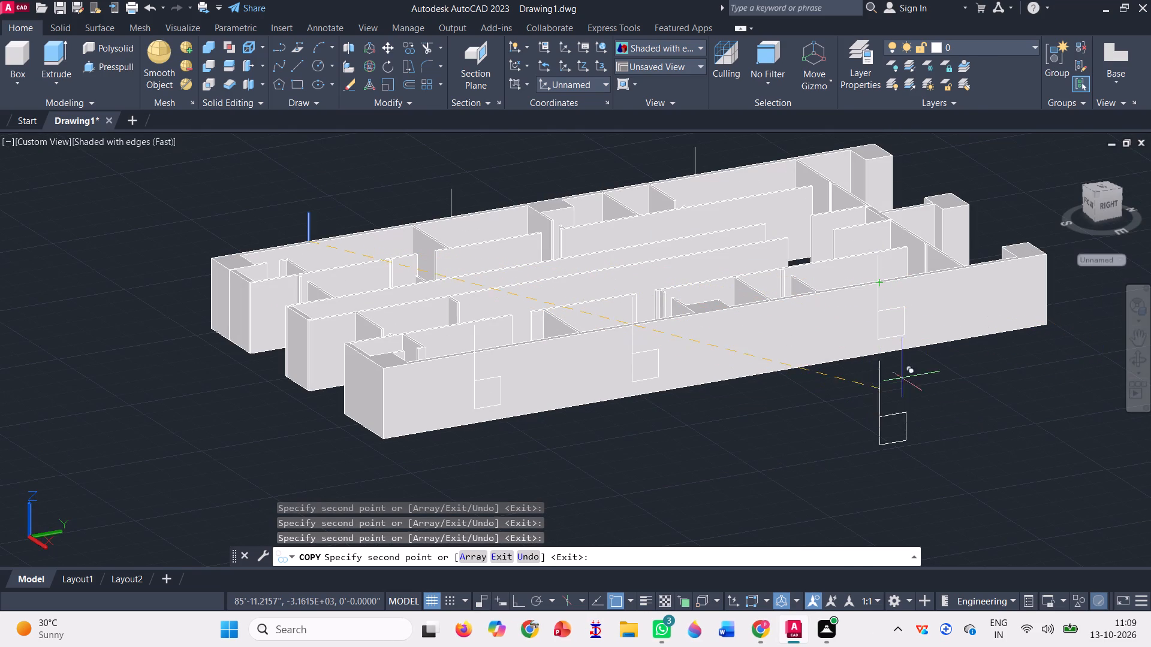
Erase the two stray line-and-square copies hanging below the middle column at the spare floor's end.
left_click(1141, 353)
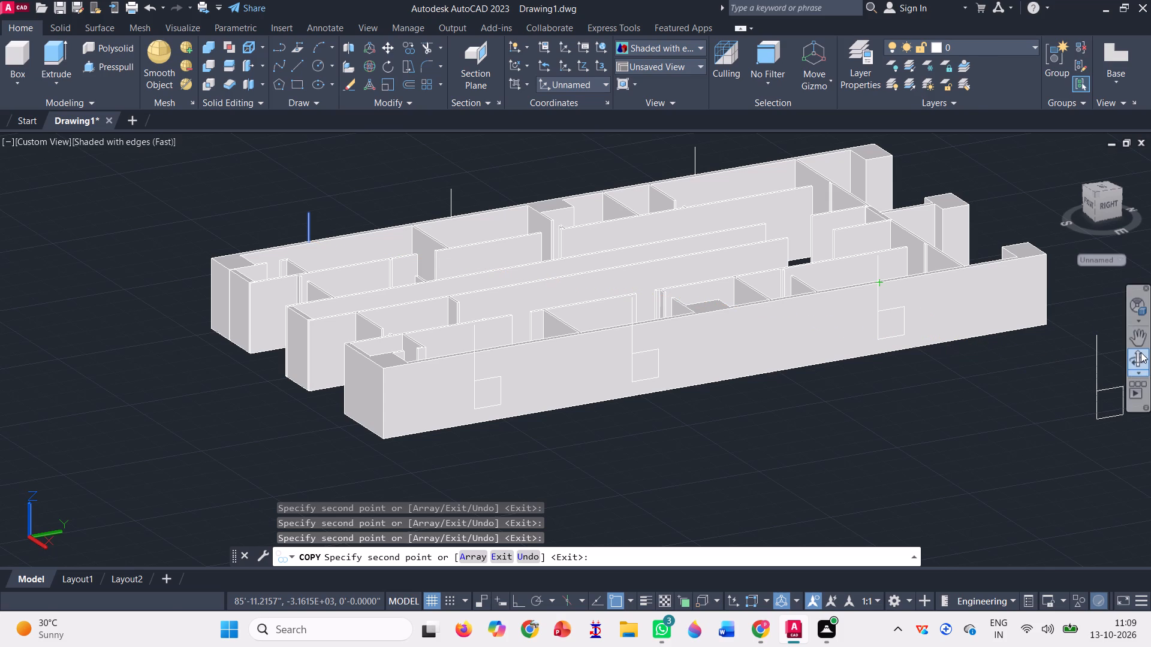
left_click_drag(914, 395, 706, 373)
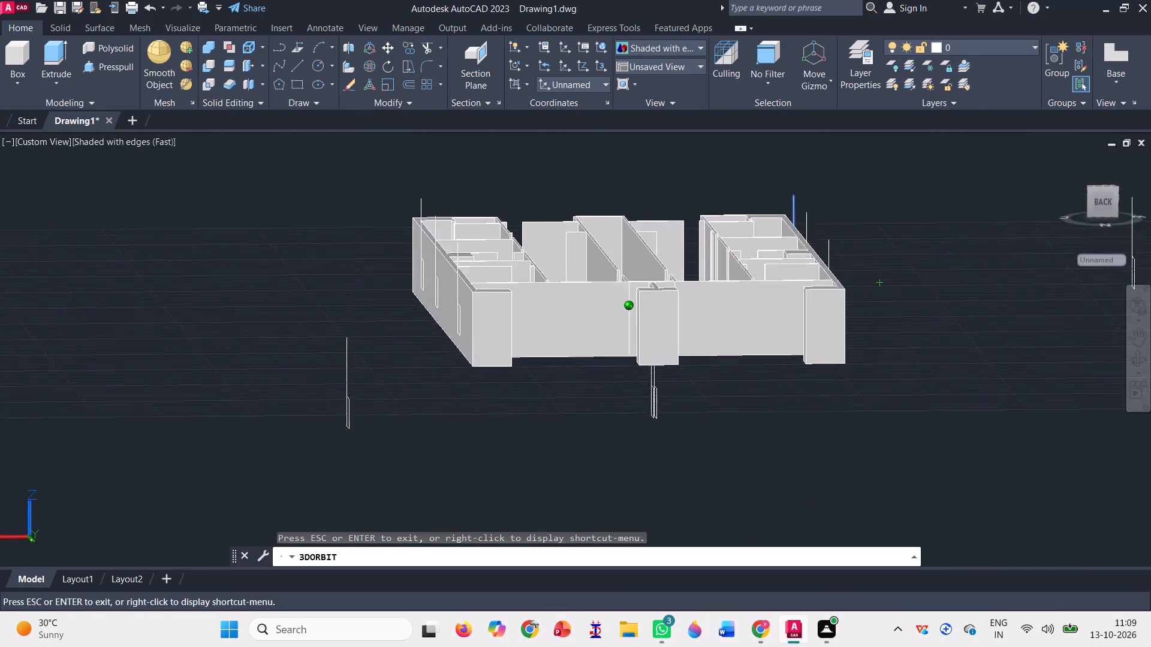
left_click_drag(706, 373, 724, 379)
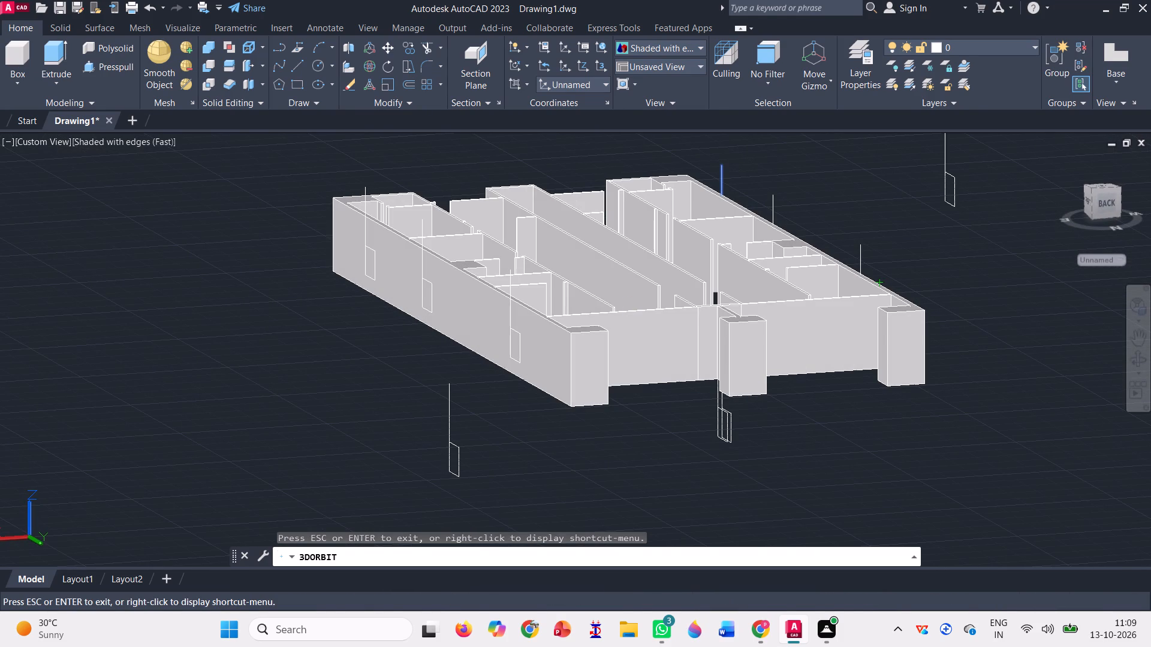
key("Escape")
scroll(677, 324, "up", 3)
scroll(633, 306, "down", 2)
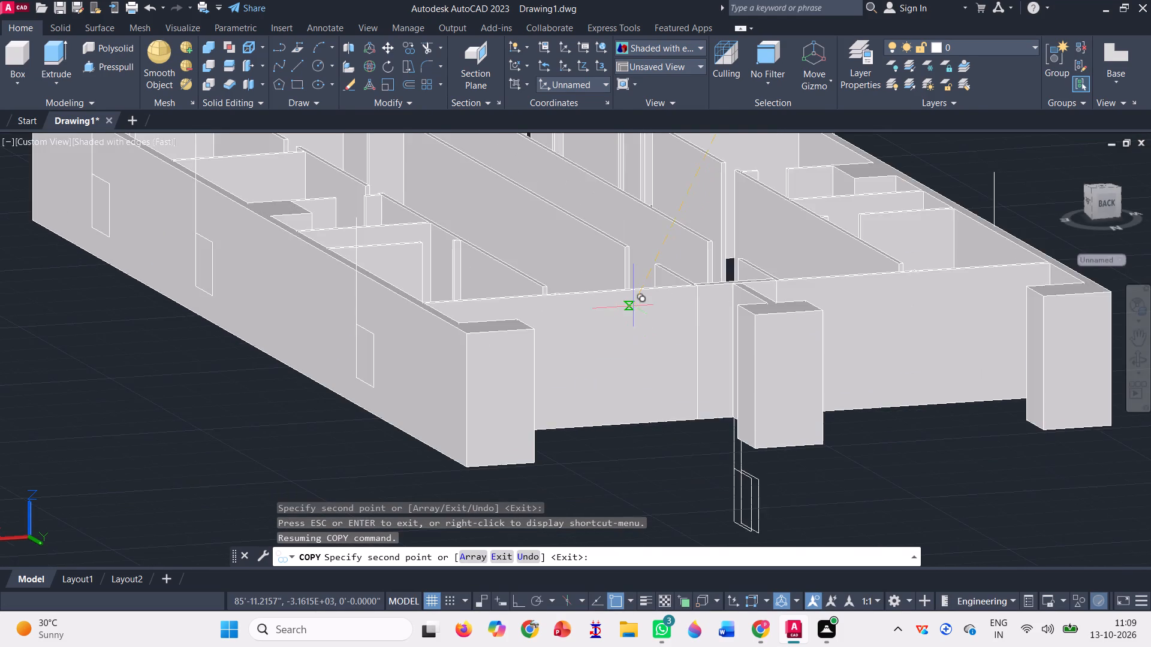
scroll(633, 306, "down", 2)
key("Escape")
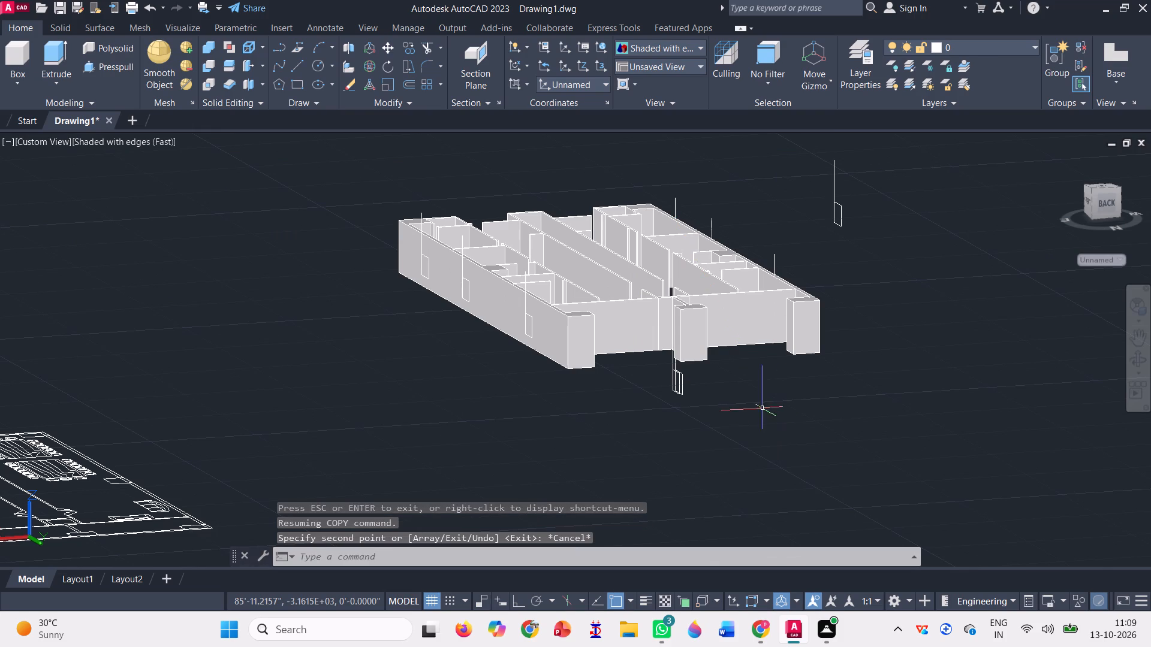
left_click(725, 410)
left_click(611, 382)
scroll(680, 392, "up", 1)
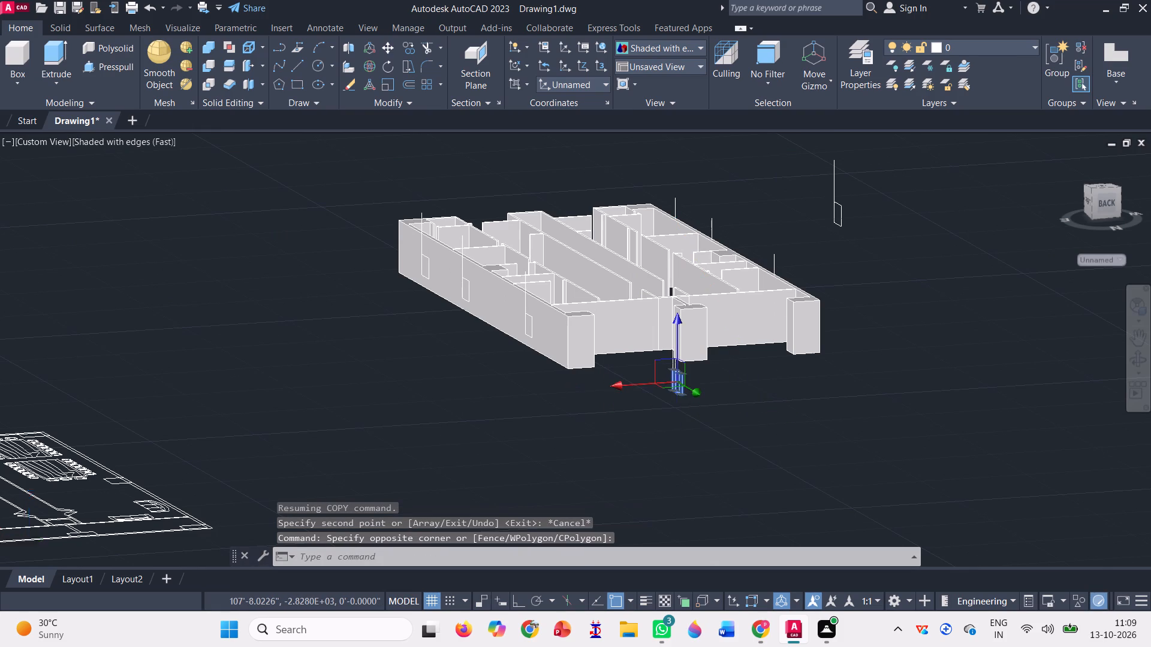
scroll(680, 390, "up", 6)
left_click(674, 263)
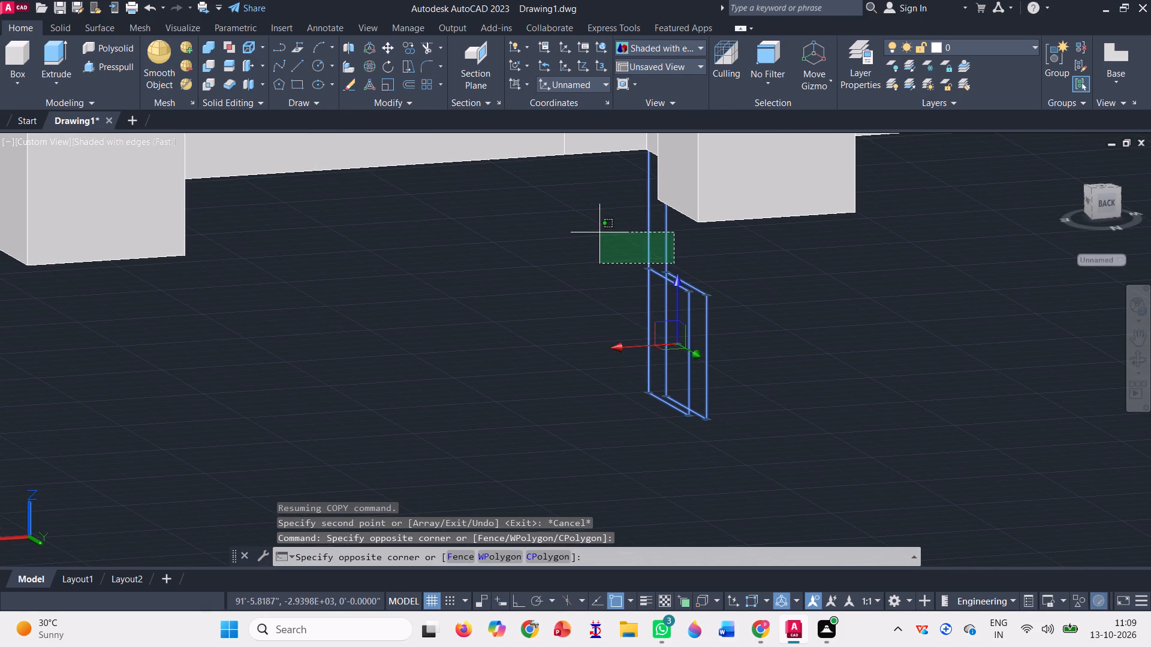
left_click(599, 232)
key("Delete")
Rotate the loose line and square beside the spare floor a quarter turn, parallel to the floor's short end walls.
scroll(606, 308, "down", 6)
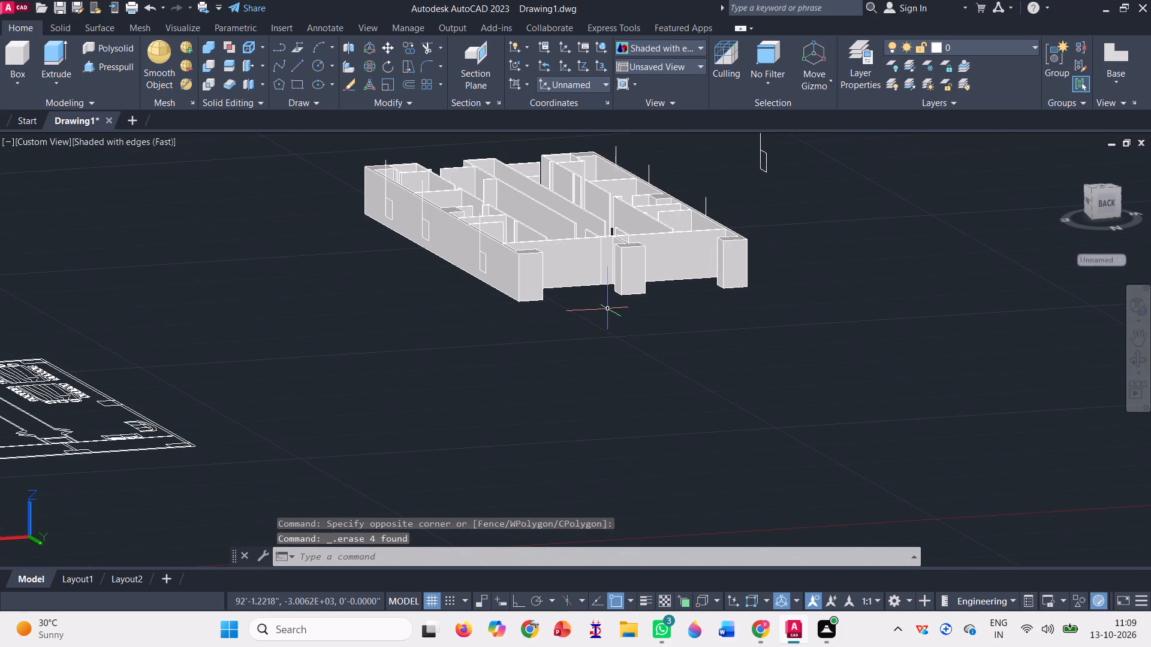
left_click(1140, 352)
left_click_drag(958, 330, 790, 301)
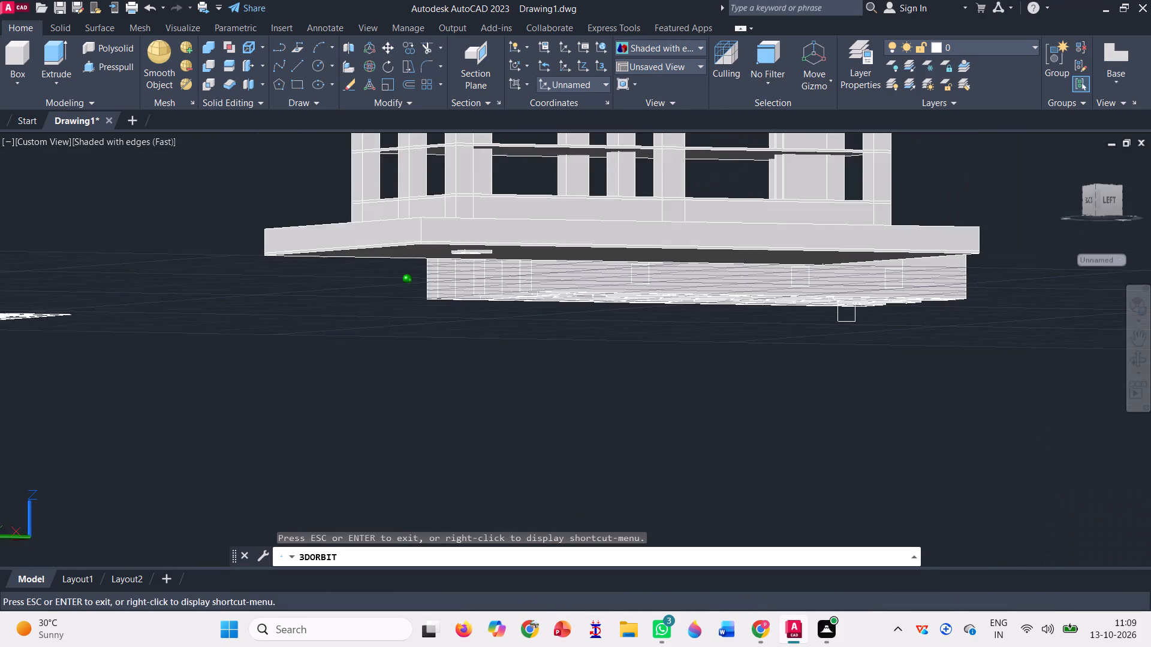
left_click_drag(790, 301, 784, 358)
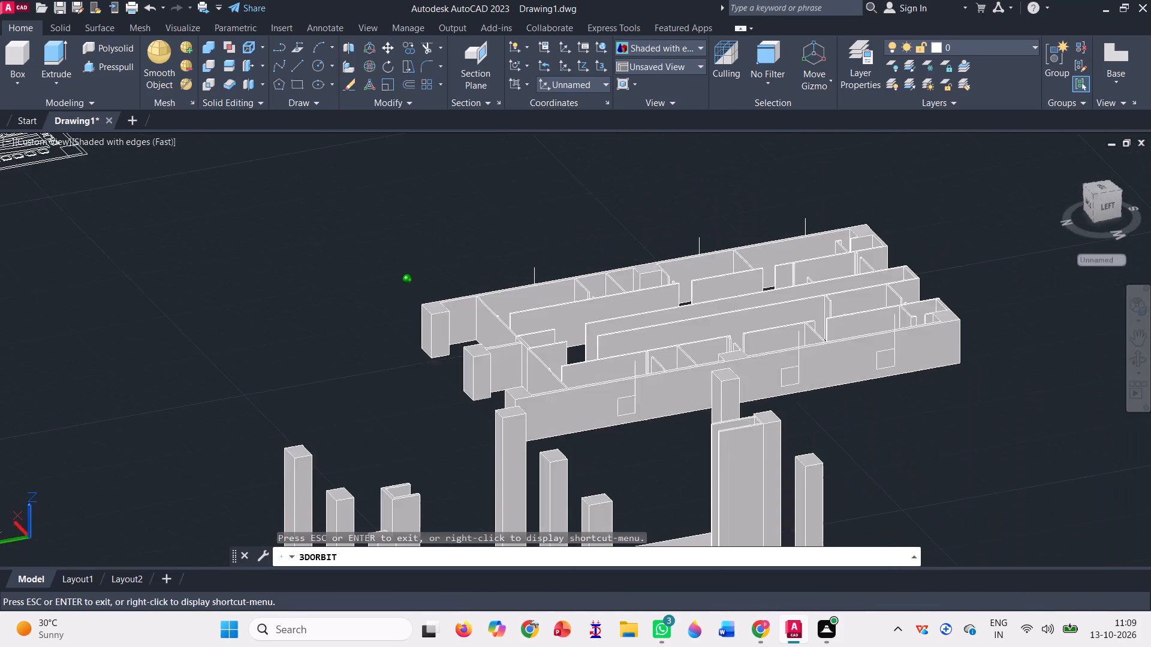
left_click_drag(784, 358, 589, 347)
scroll(676, 297, "down", 3)
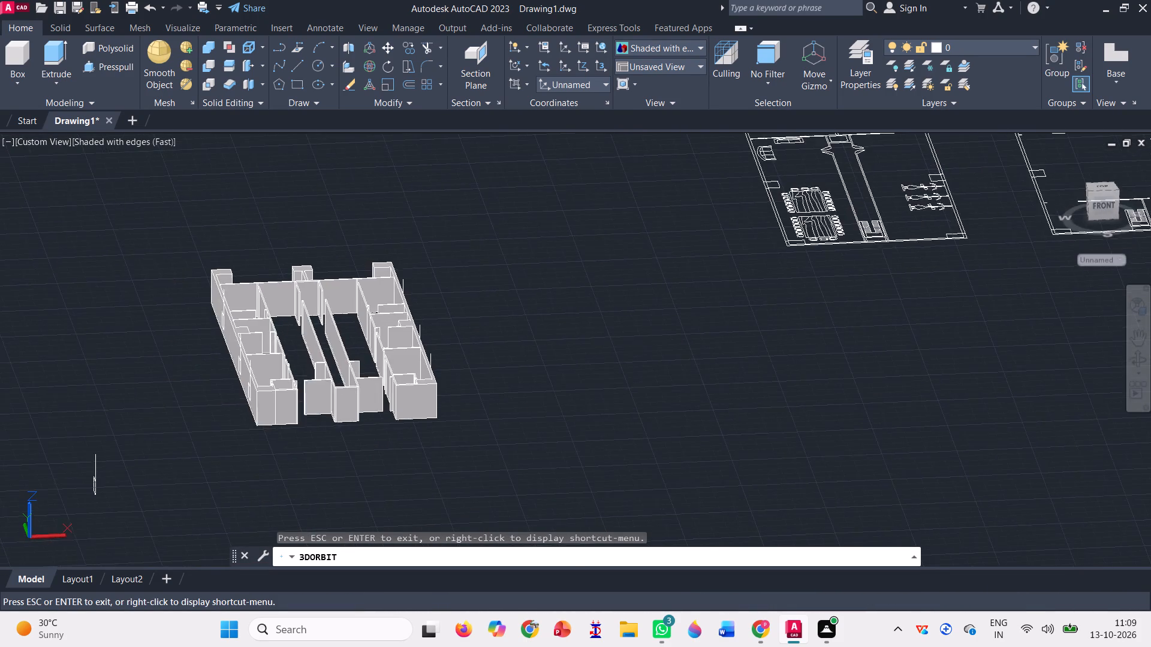
scroll(899, 284, "down", 3)
scroll(763, 300, "down", 2)
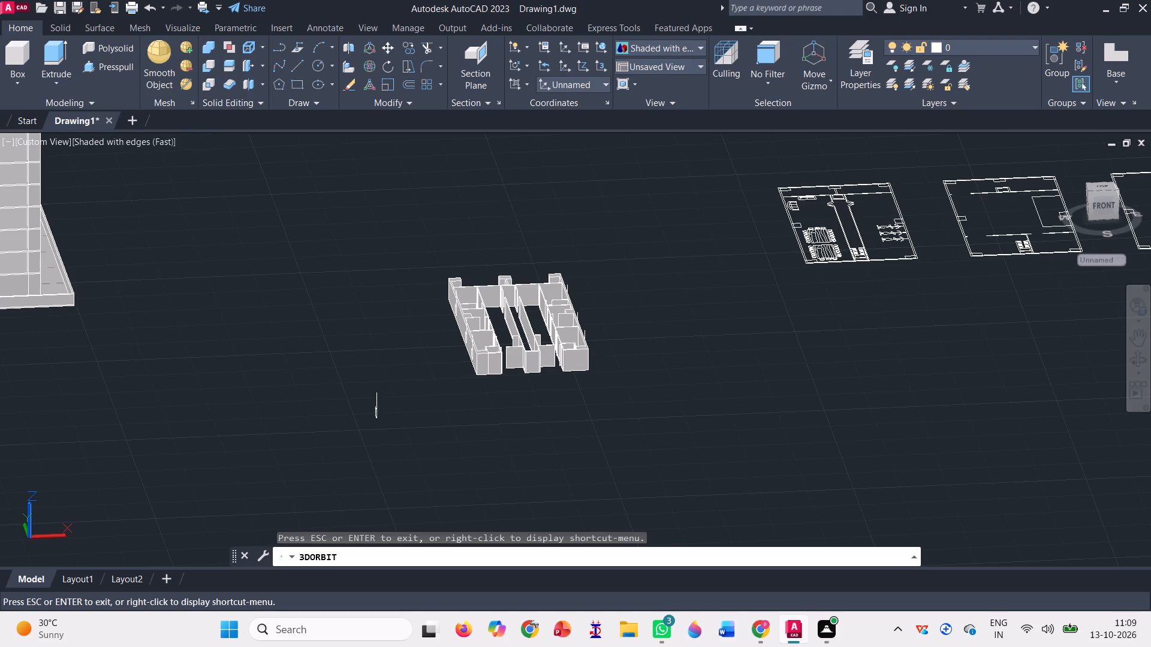
scroll(368, 420, "up", 4)
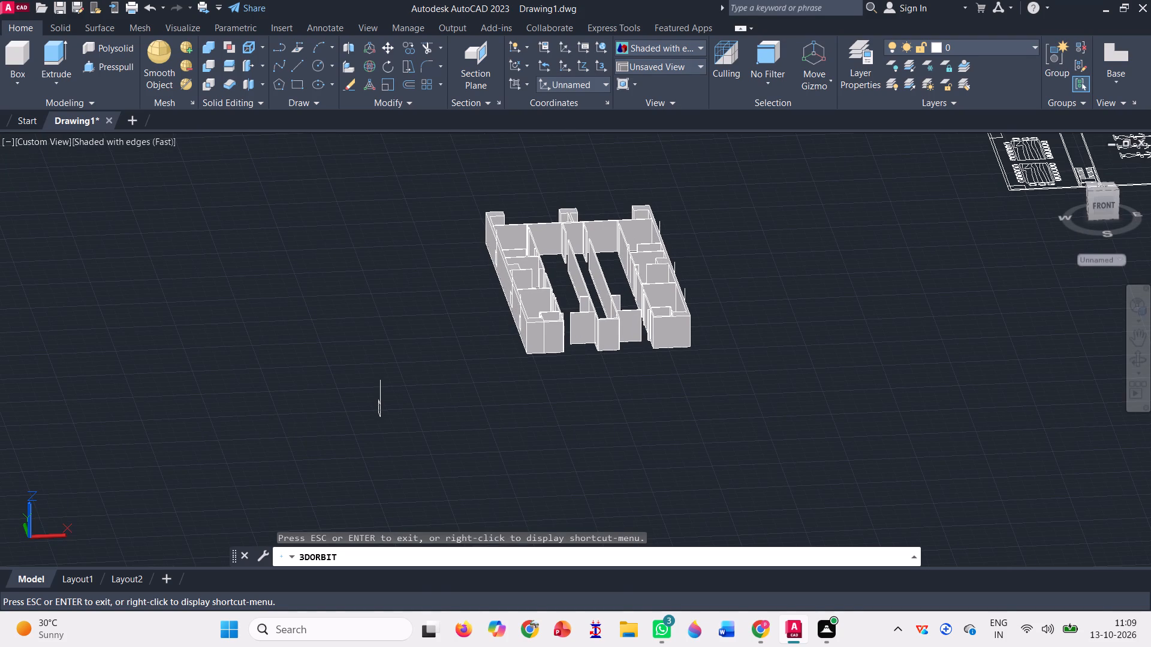
key("Escape")
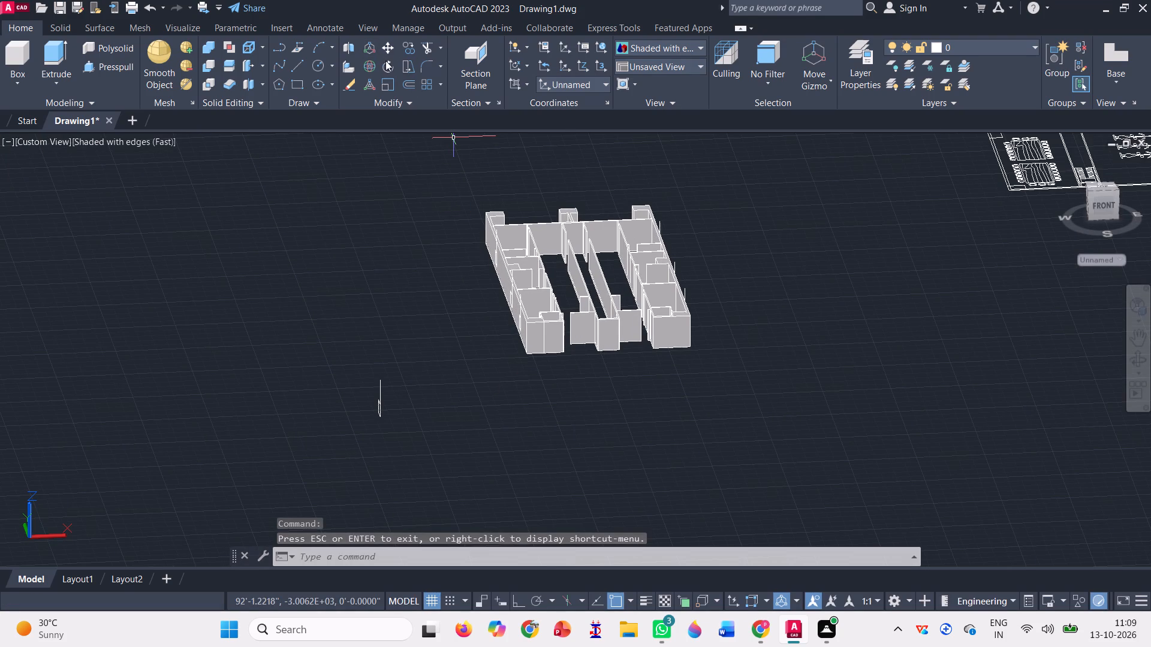
left_click(388, 61)
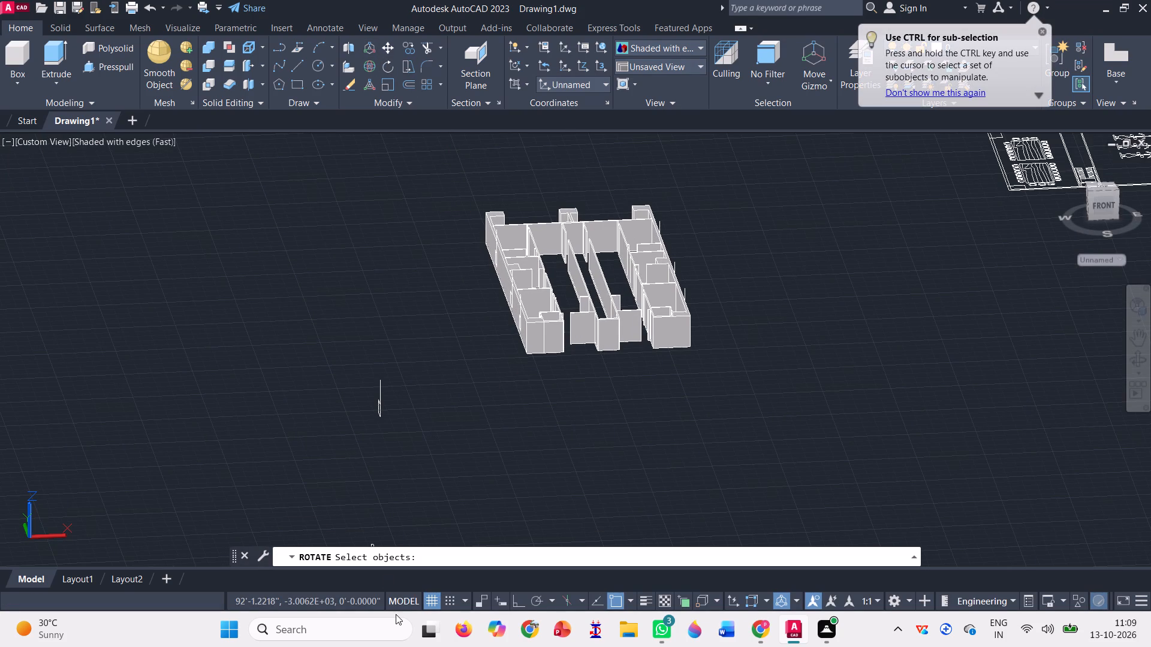
left_click(380, 395)
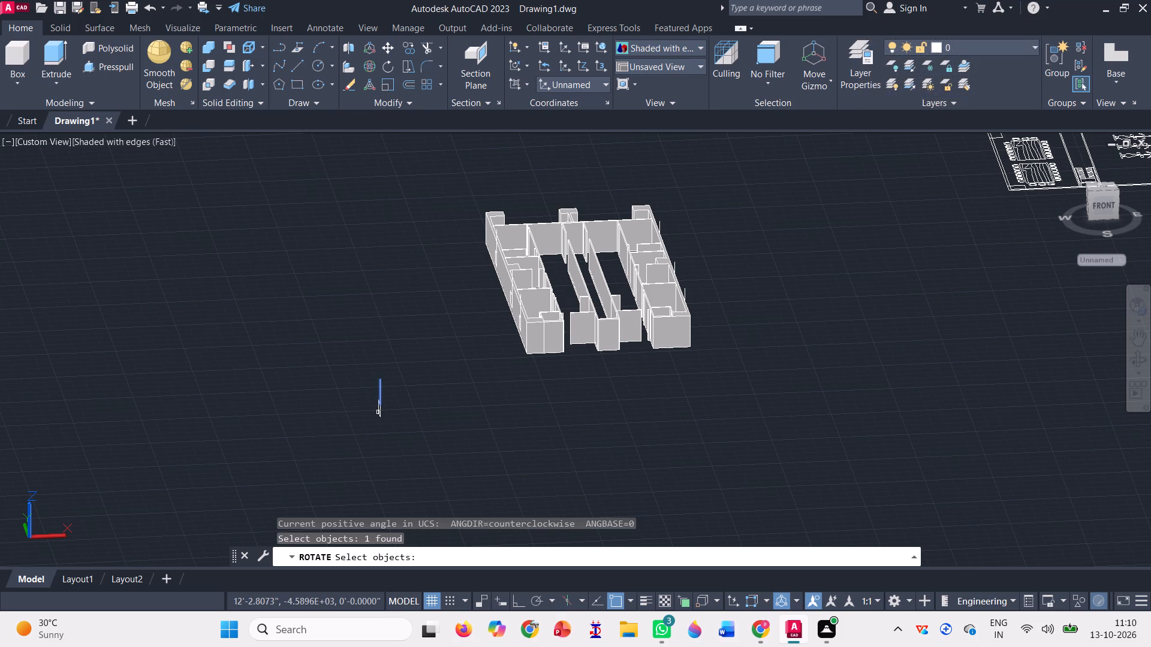
left_click(379, 412)
key("space")
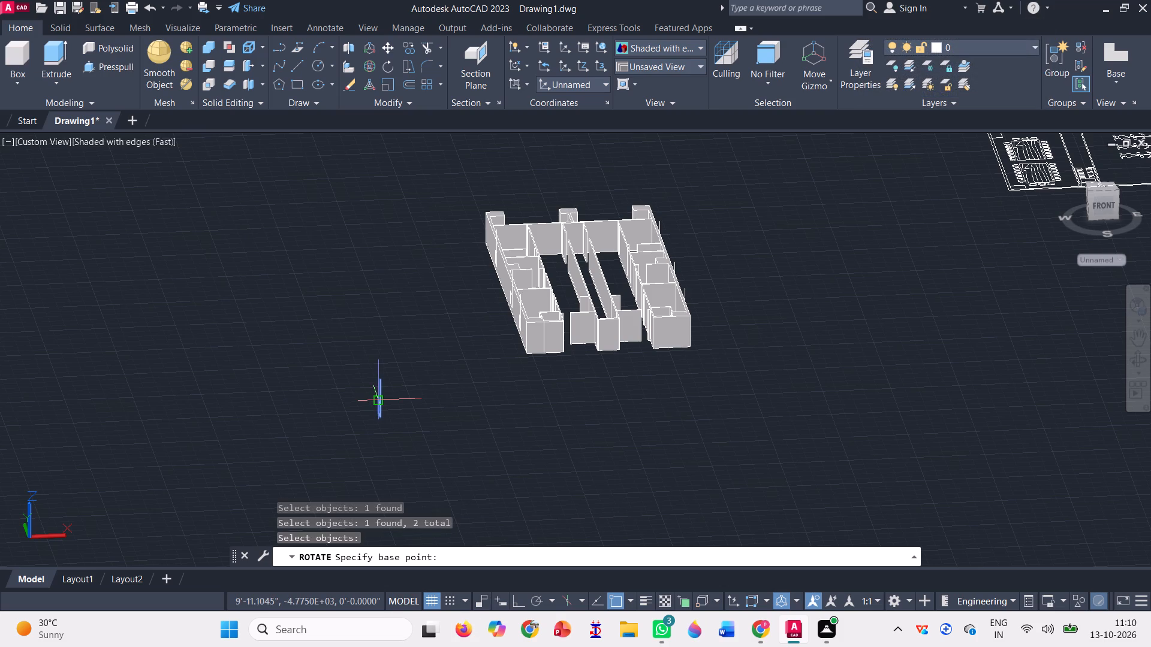
left_click(378, 398)
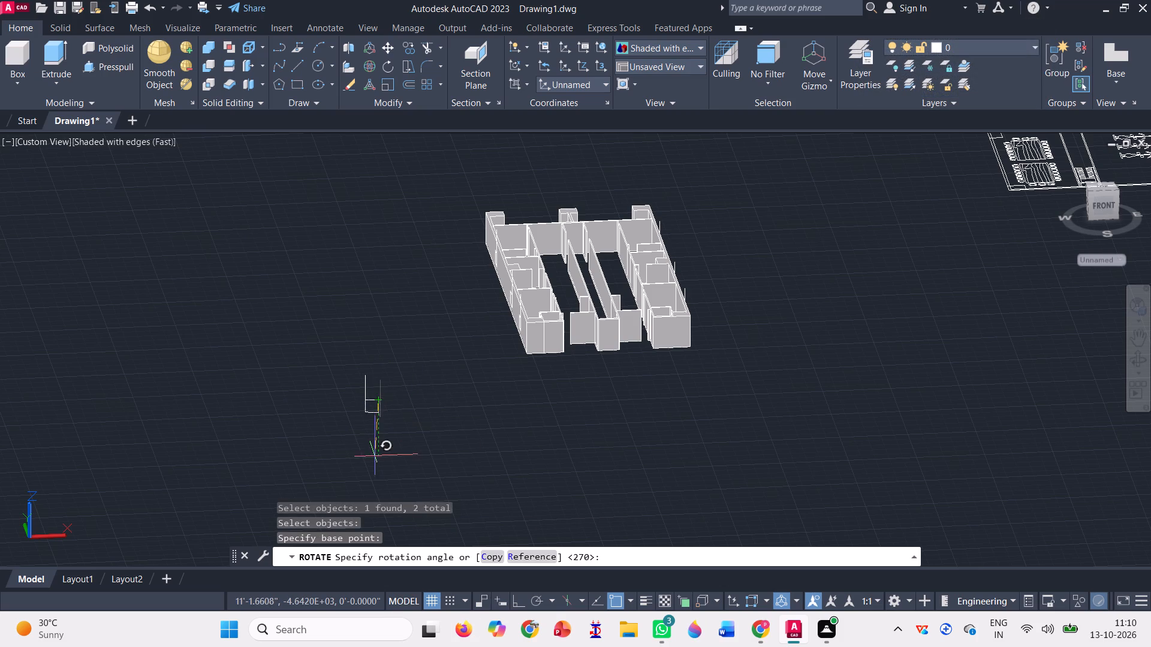
key("F9")
key("F9")
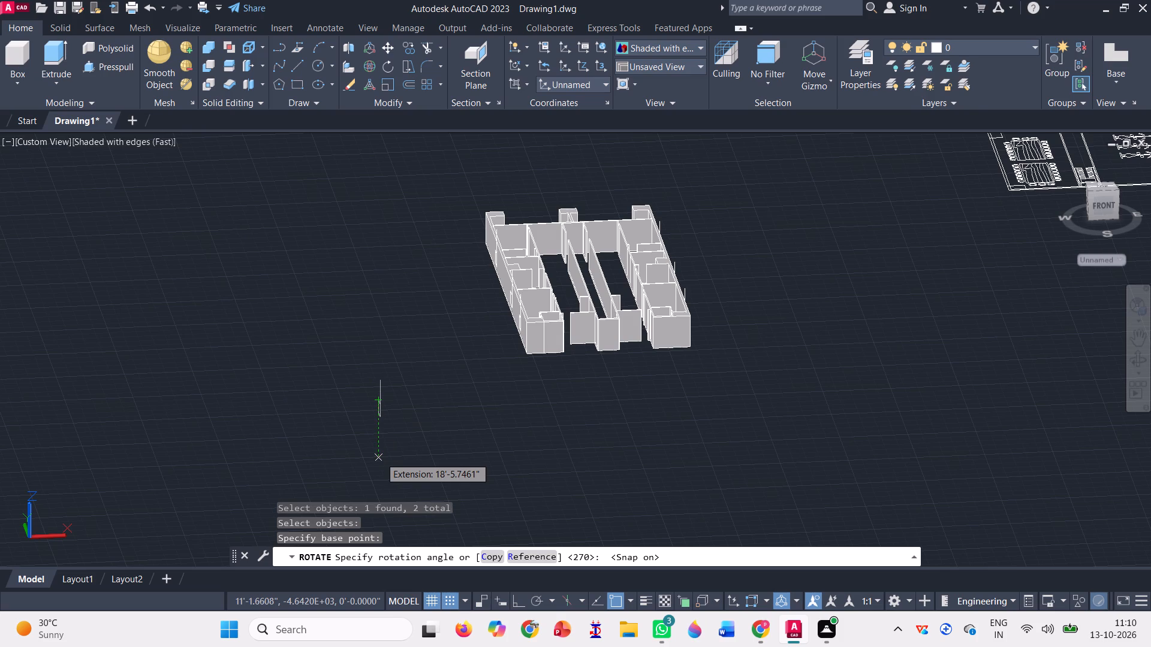
key("F8")
left_click(380, 457)
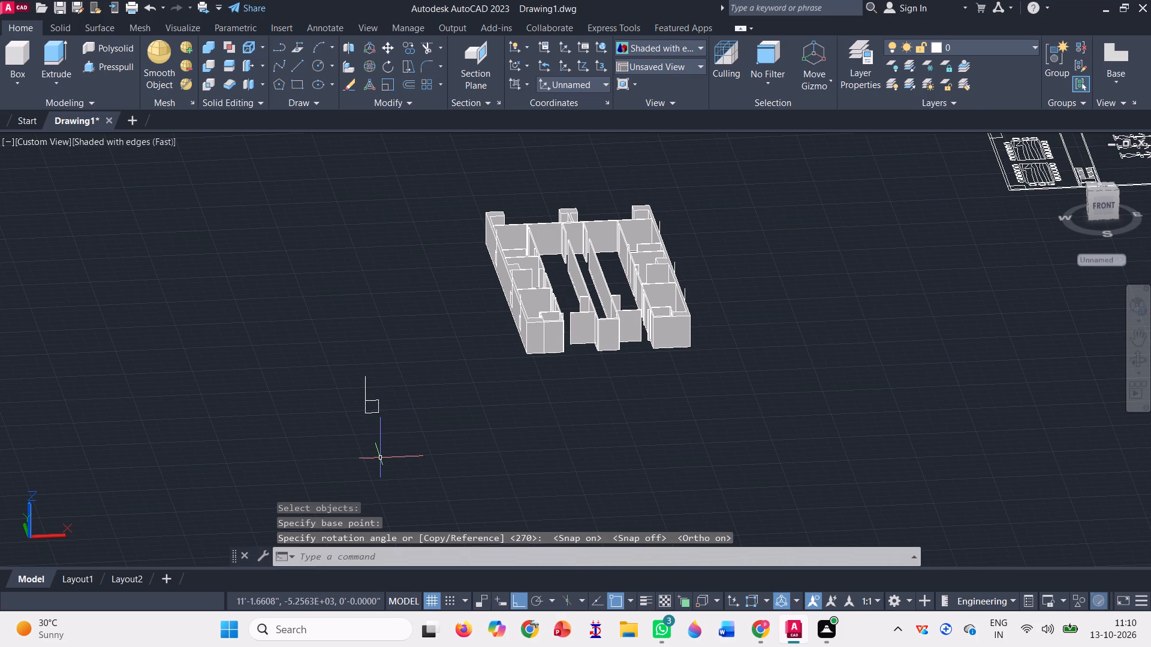
Copy the rotated line and square from the line's midpoint onto the top edge of the short front wall on one side of the central block.
left_click(388, 47)
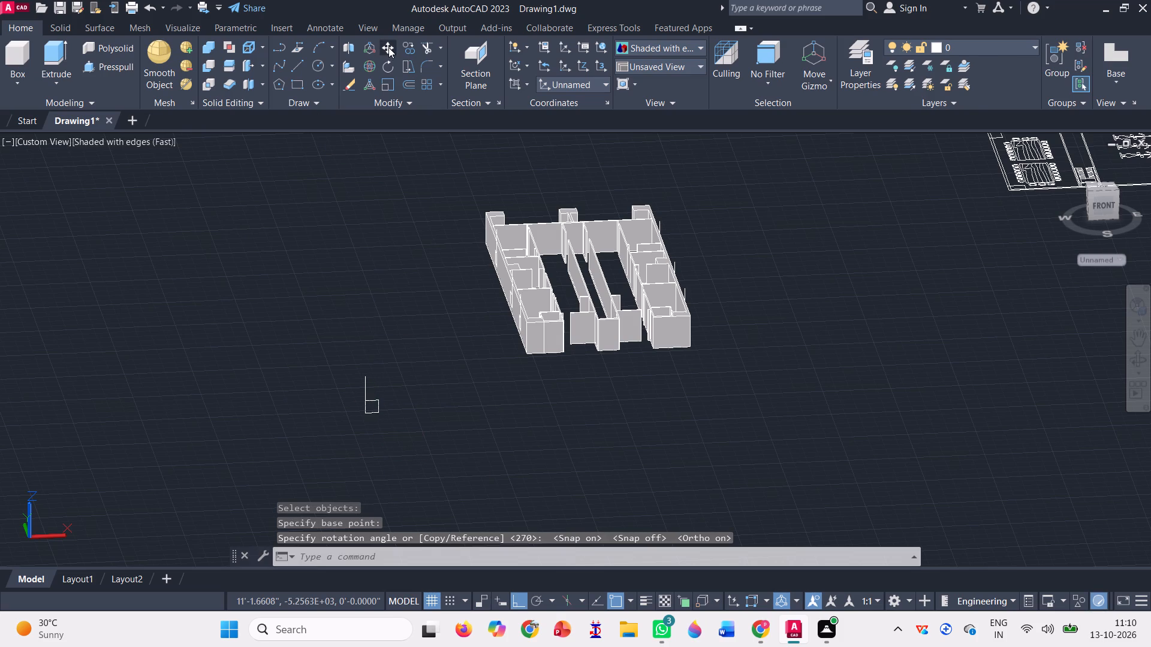
left_click(406, 44)
left_click(406, 44)
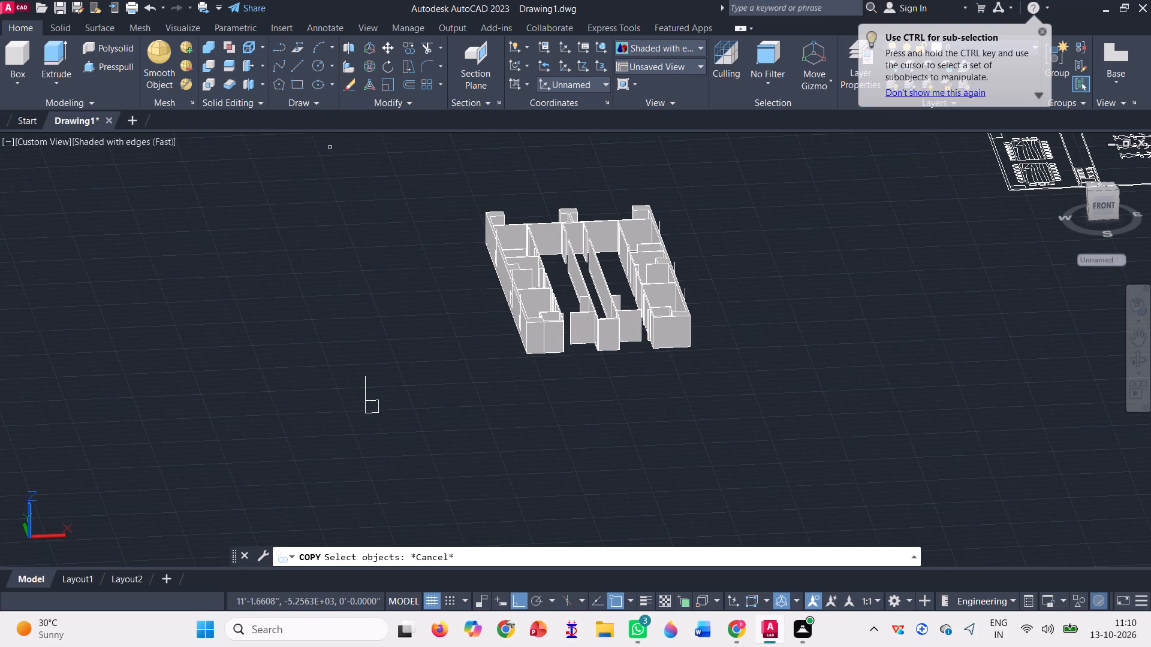
left_click(411, 458)
left_click(312, 331)
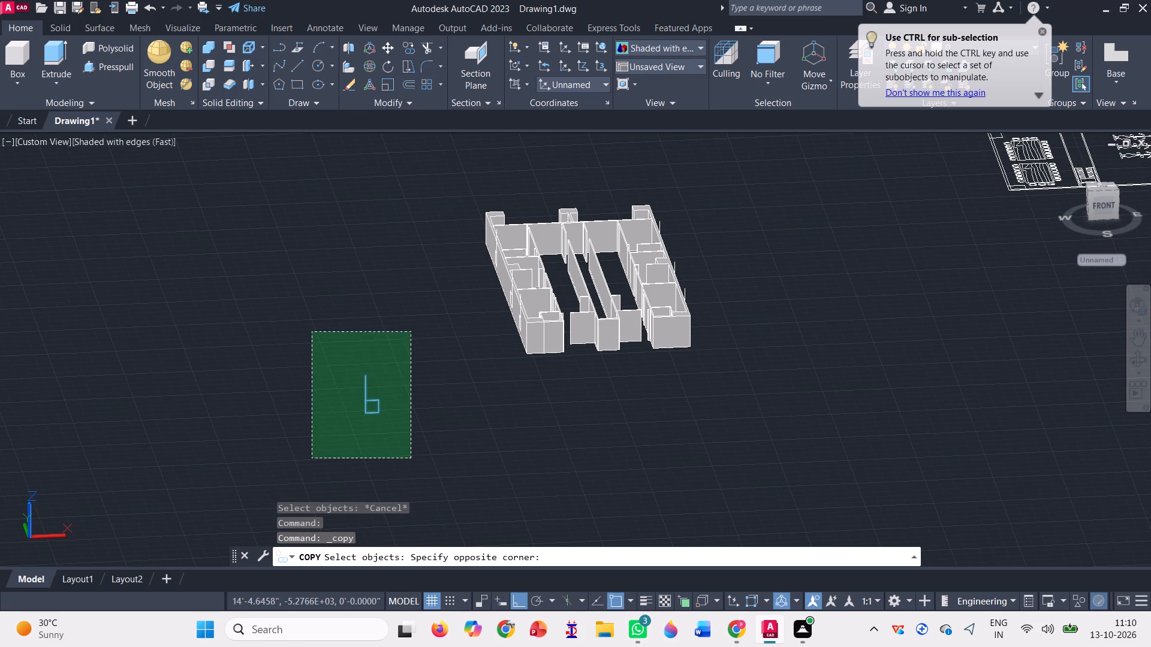
key("space")
scroll(378, 398, "up", 5)
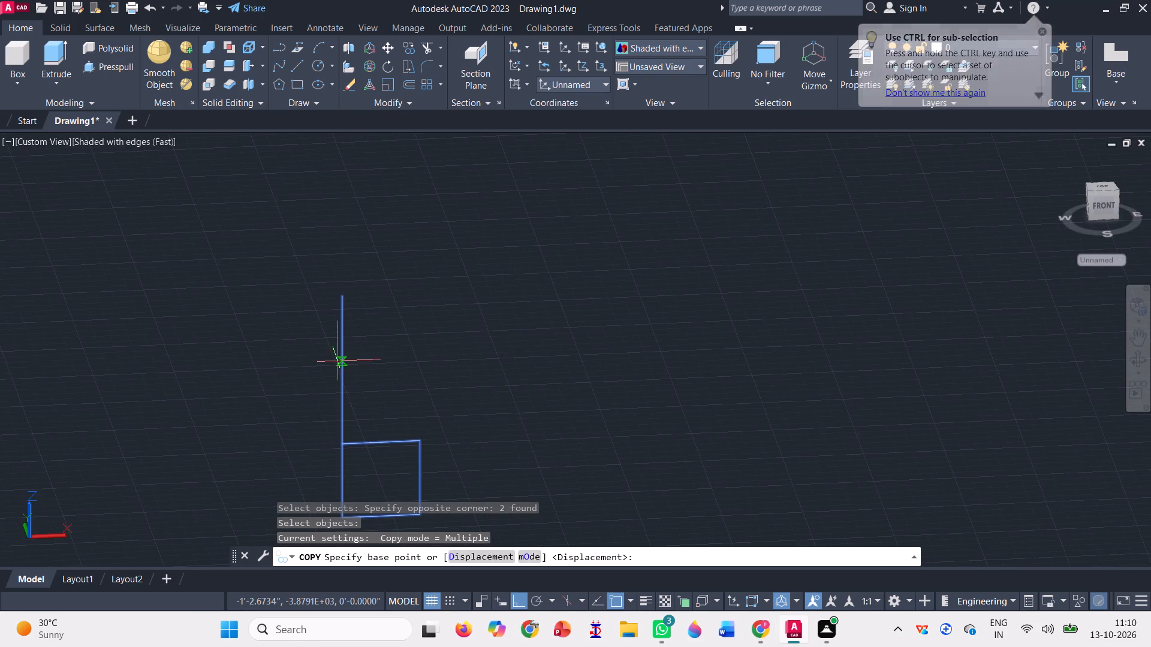
left_click(340, 367)
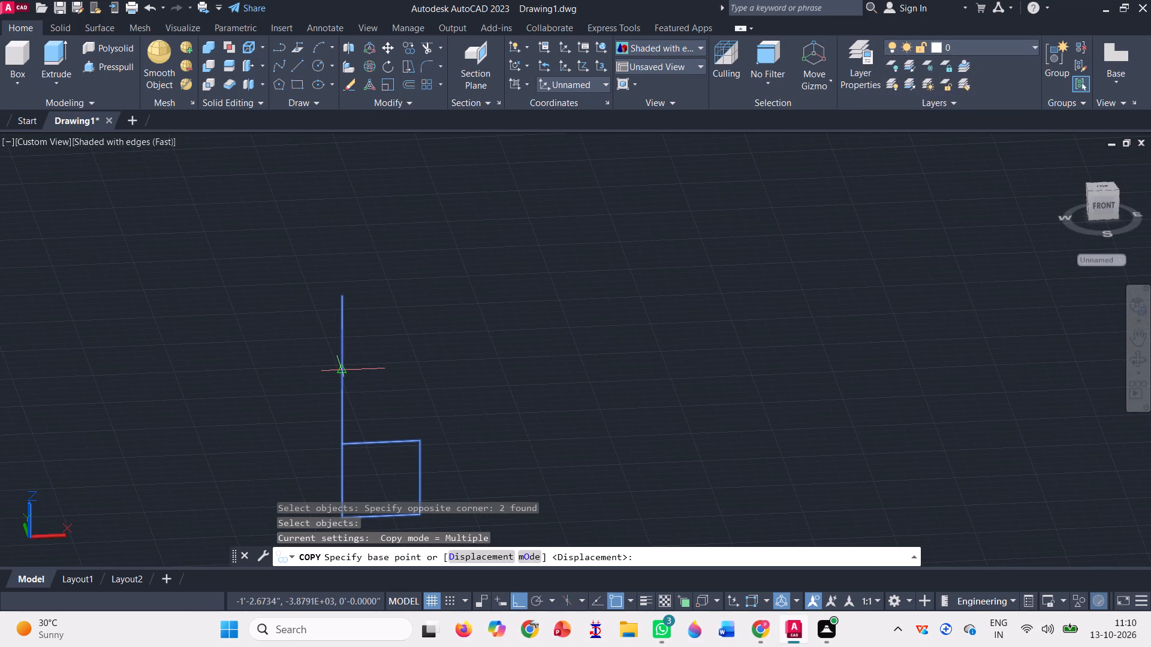
scroll(341, 361, "down", 3)
scroll(664, 253, "up", 2)
key("F8")
scroll(654, 252, "up", 4)
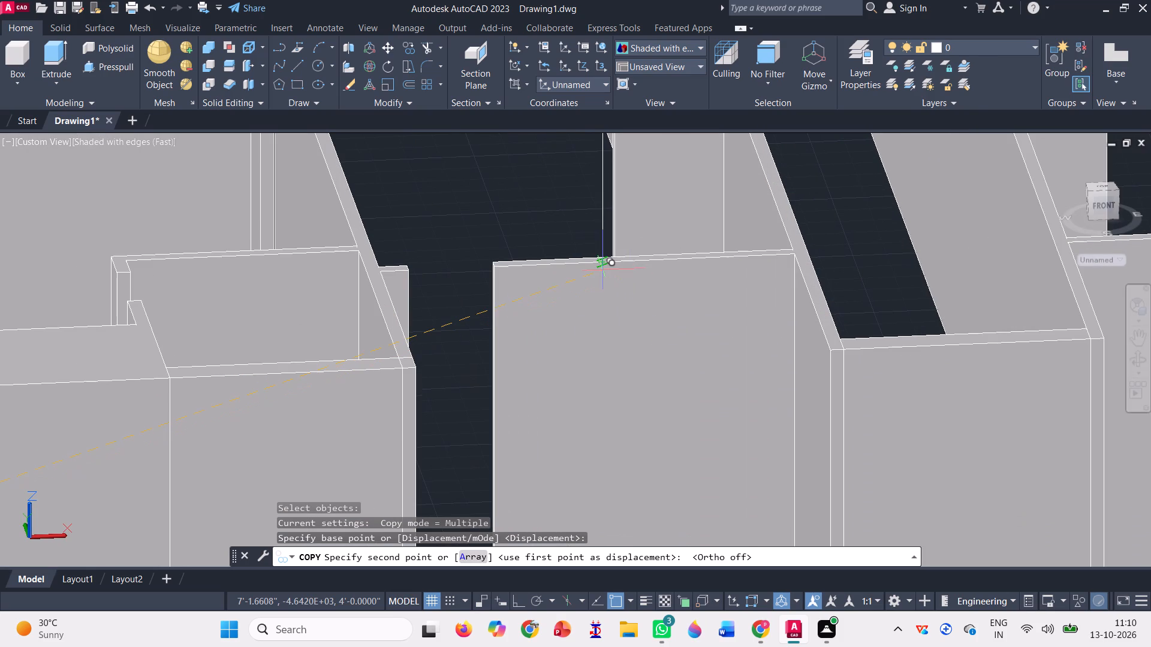
left_click(602, 268)
Place another copy on the top edge of the short front wall on the other side of the central block.
scroll(595, 244, "down", 2)
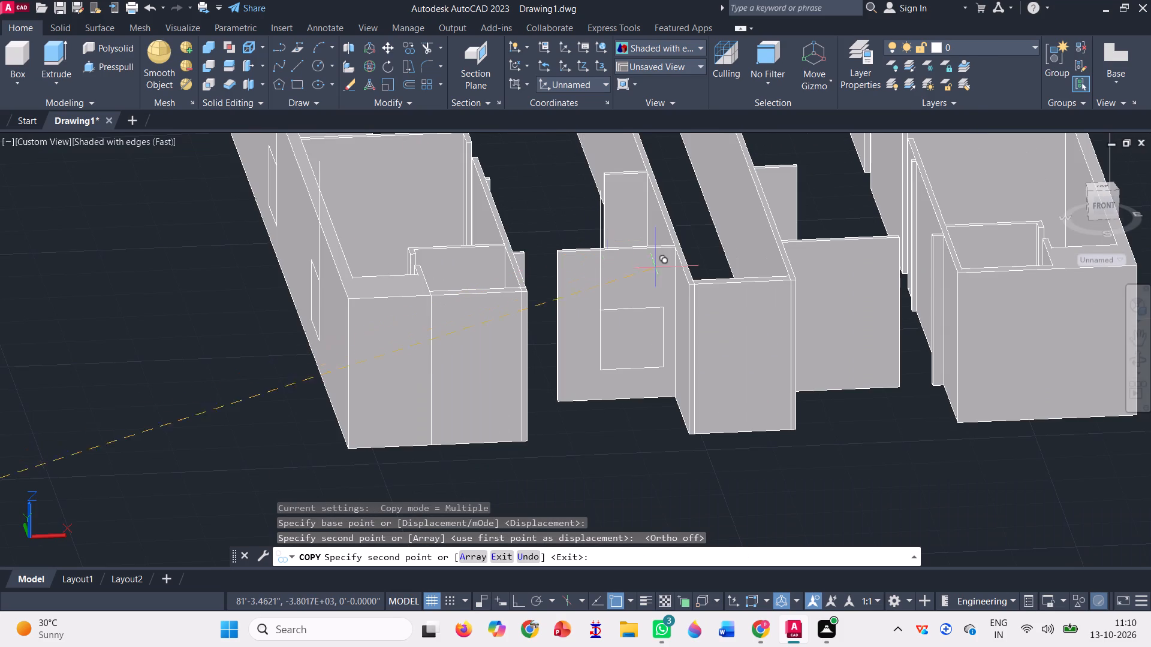
scroll(861, 238, "up", 2)
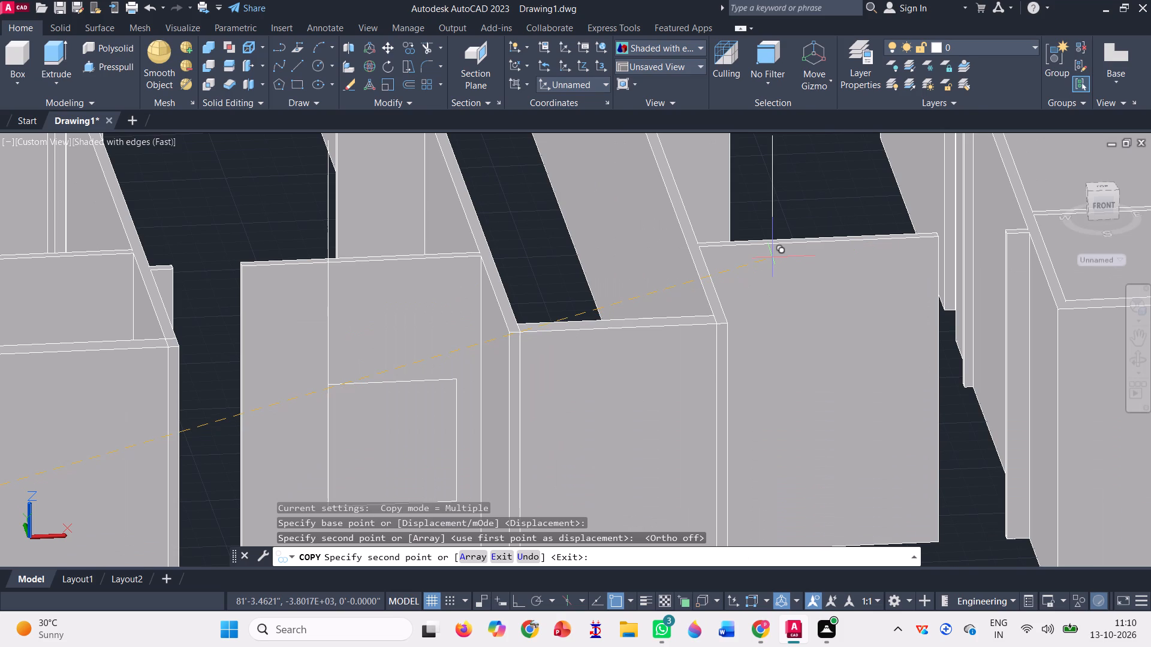
left_click(765, 244)
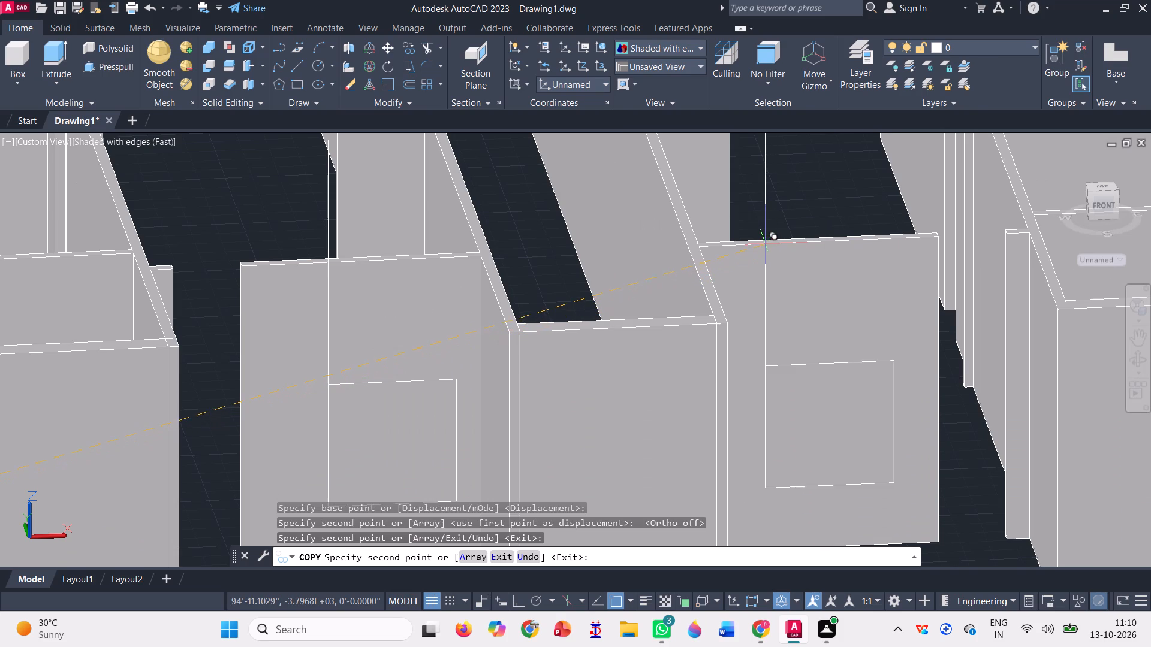
scroll(776, 295, "down", 2)
key("Escape")
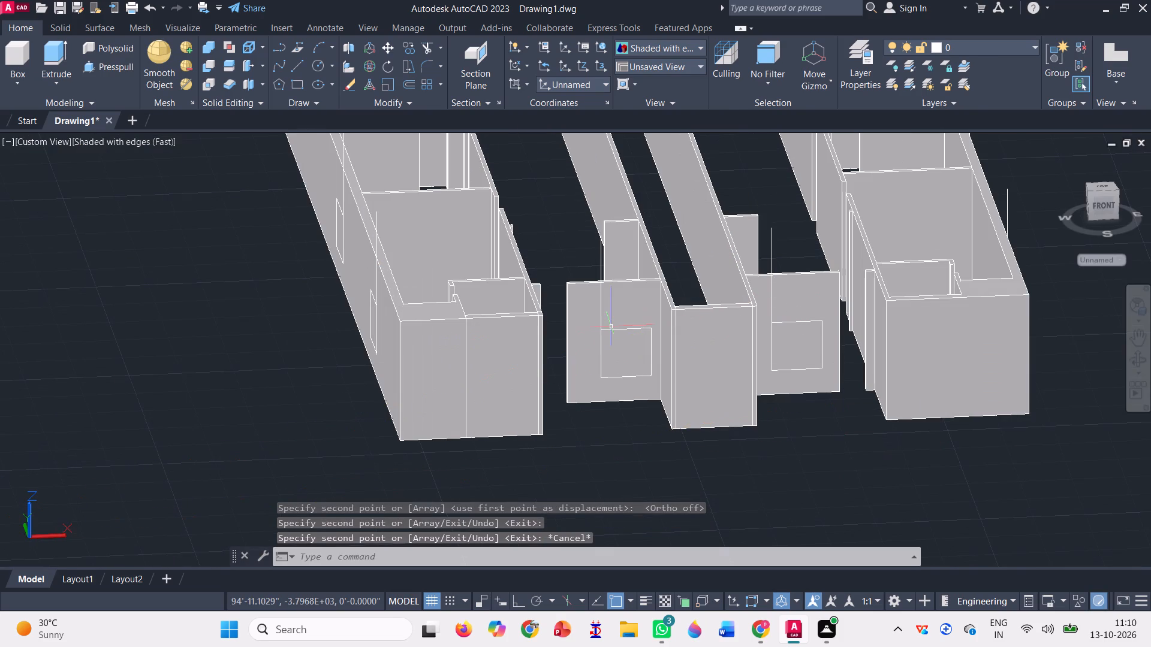
Presspull the squares on both short front walls through the wall thickness to cut window openings.
left_click(125, 63)
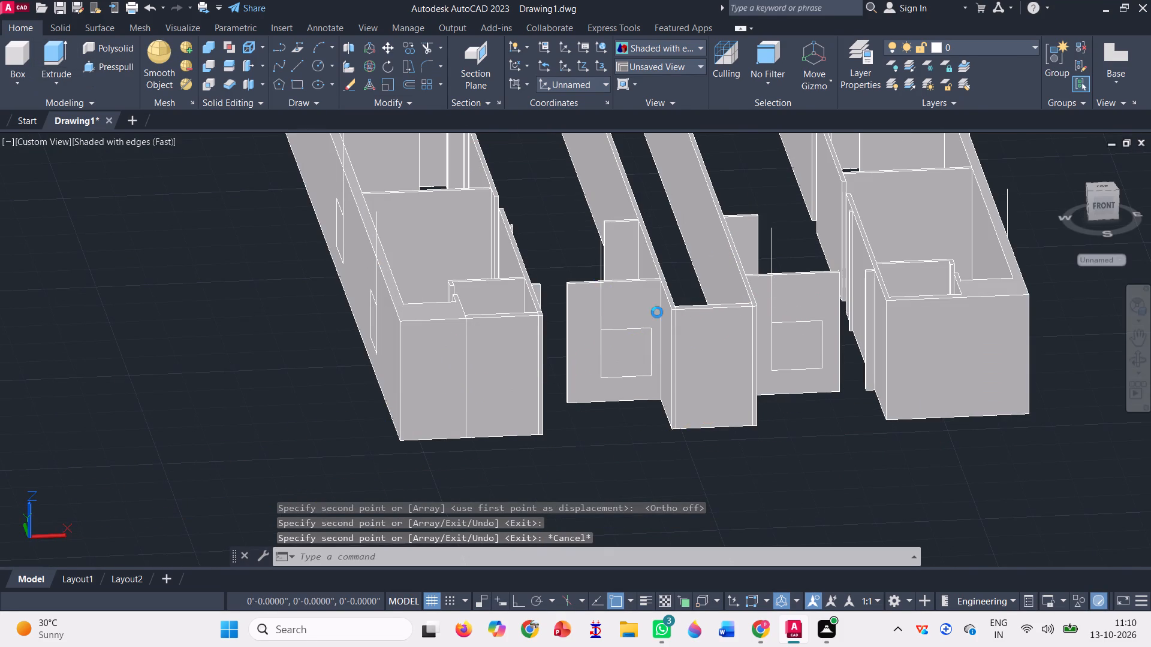
scroll(665, 313, "up", 2)
left_click(607, 400)
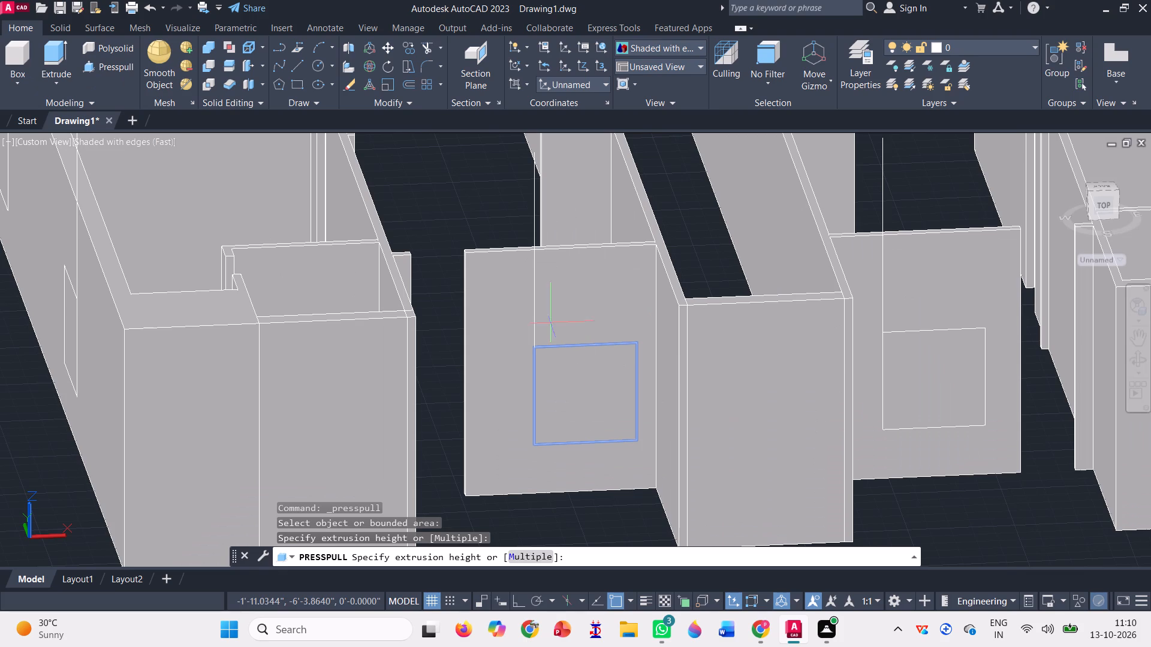
left_click(535, 308)
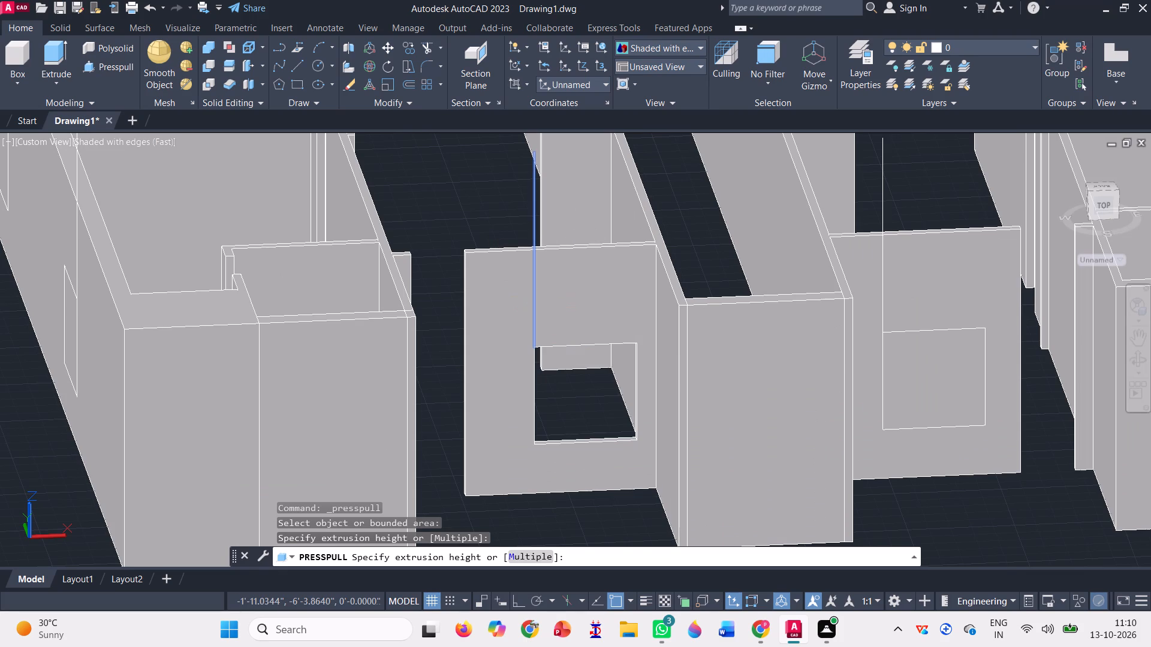
left_click(963, 373)
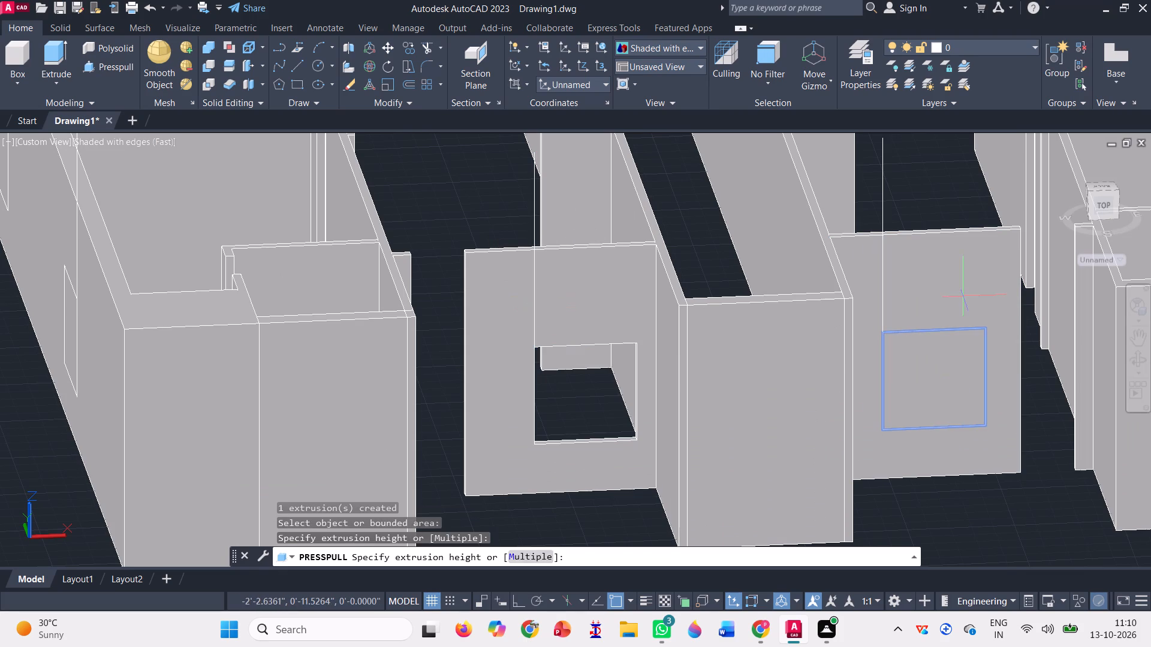
left_click(963, 279)
scroll(877, 456, "down", 3)
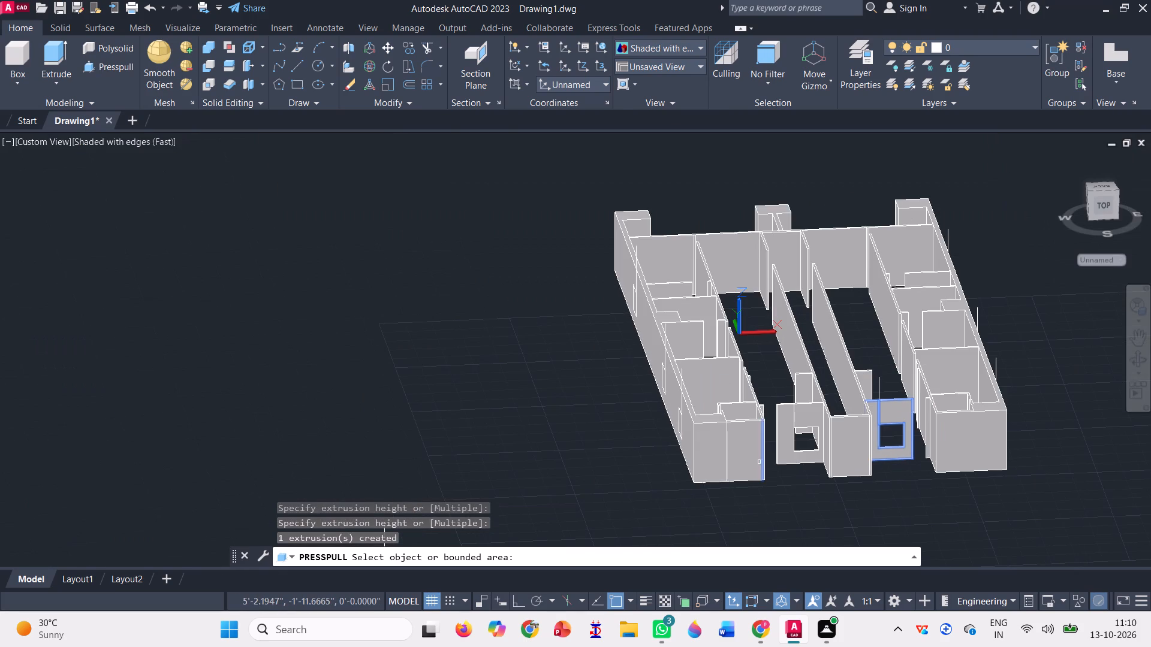
Presspull the three squares on the spare floor's long west outer wall through the wall thickness to cut window openings.
scroll(649, 473, "up", 3)
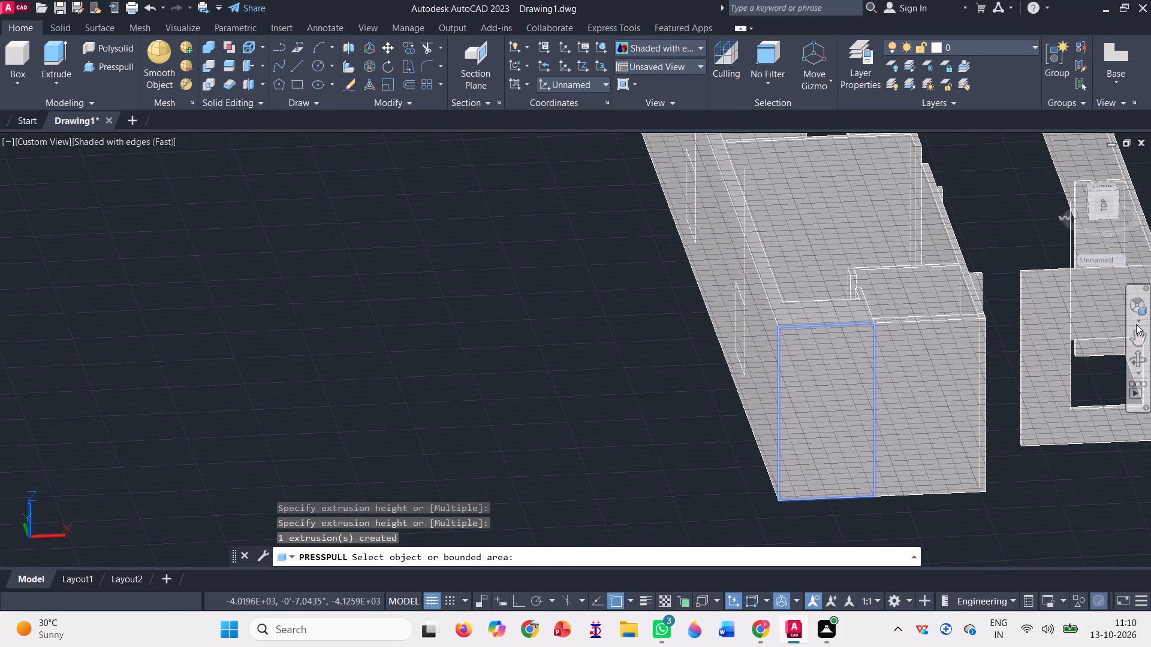
left_click(1134, 354)
left_click_drag(498, 382, 559, 440)
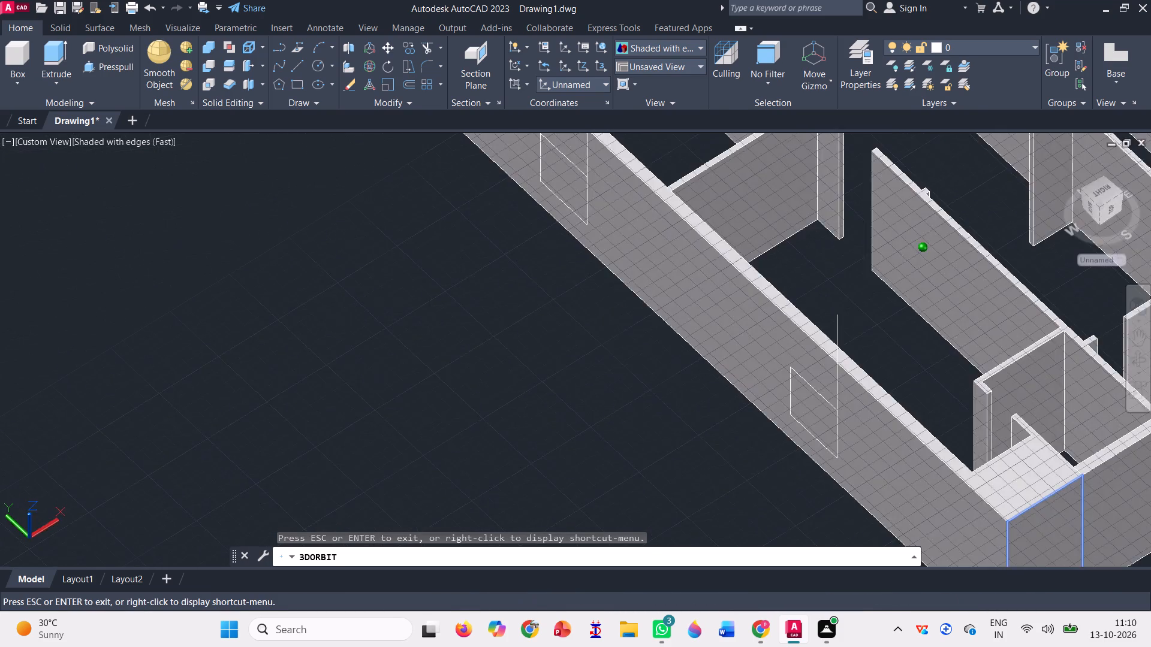
left_click_drag(559, 440, 621, 464)
scroll(678, 469, "down", 2)
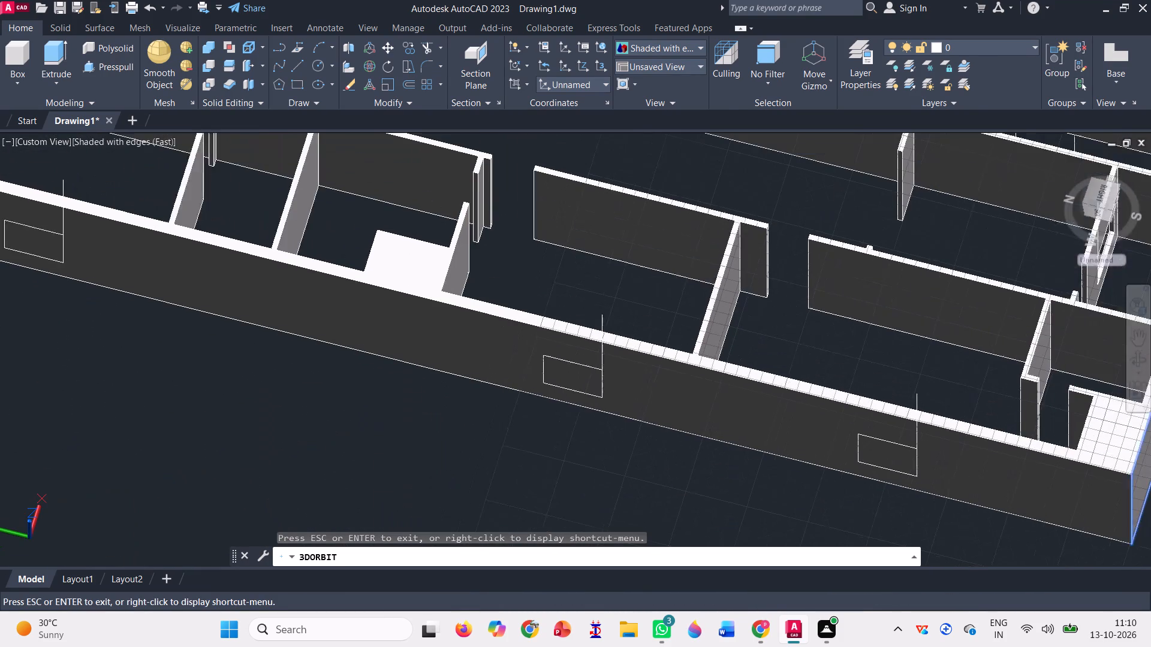
scroll(725, 458, "down", 2)
key("Escape")
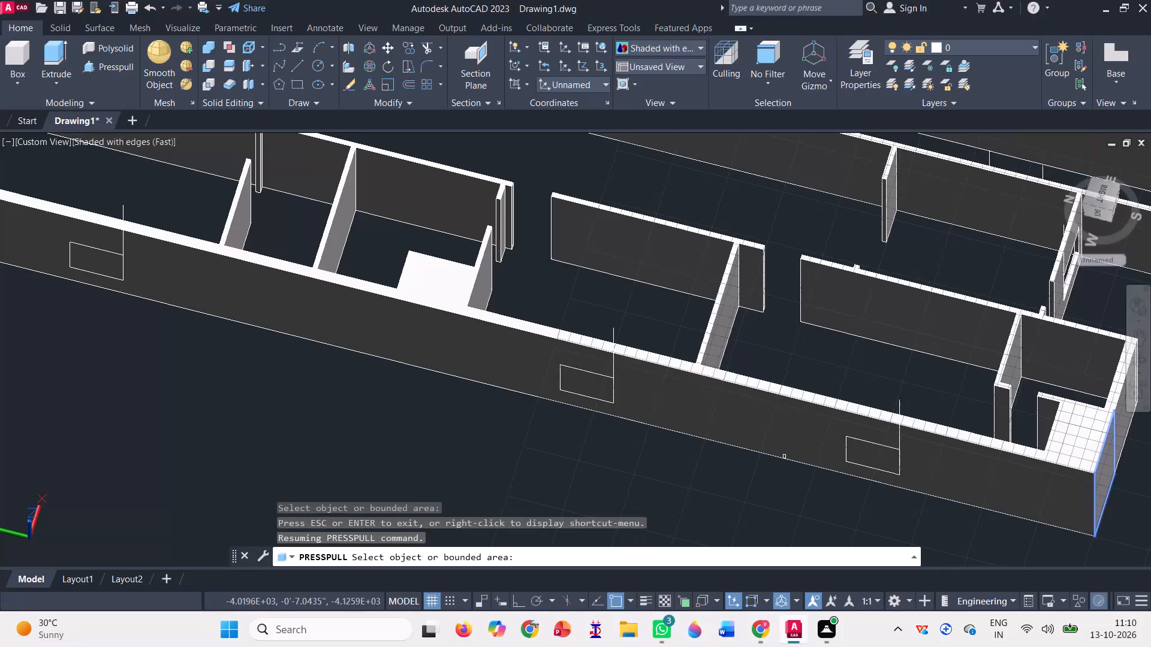
left_click(863, 458)
left_click(854, 383)
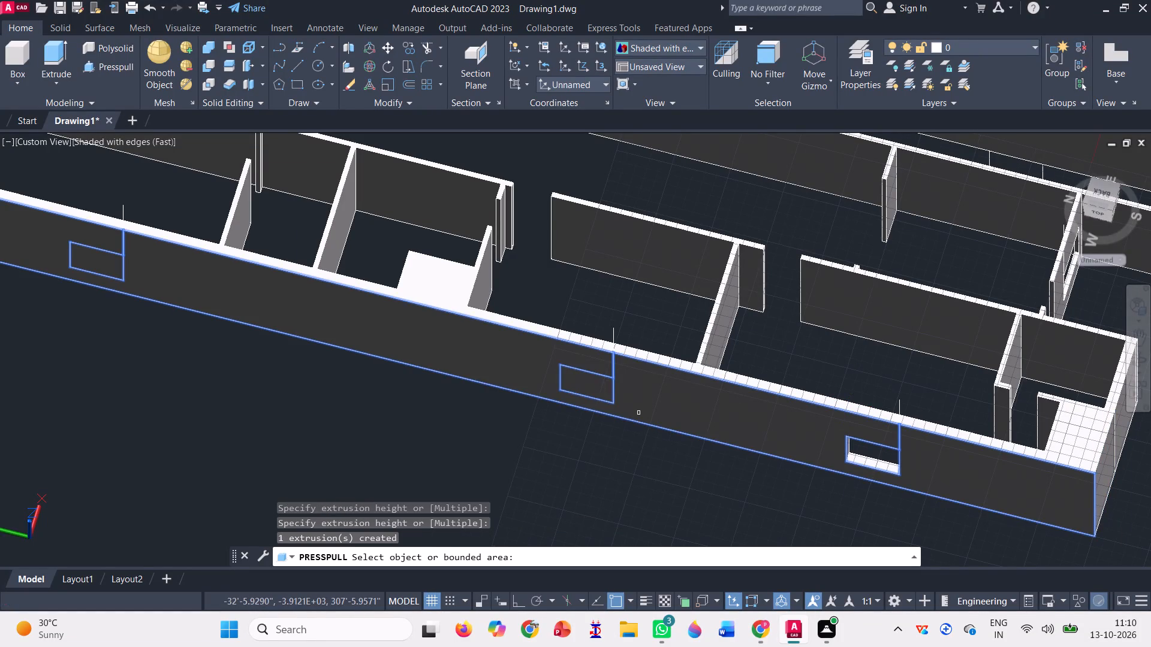
left_click(595, 389)
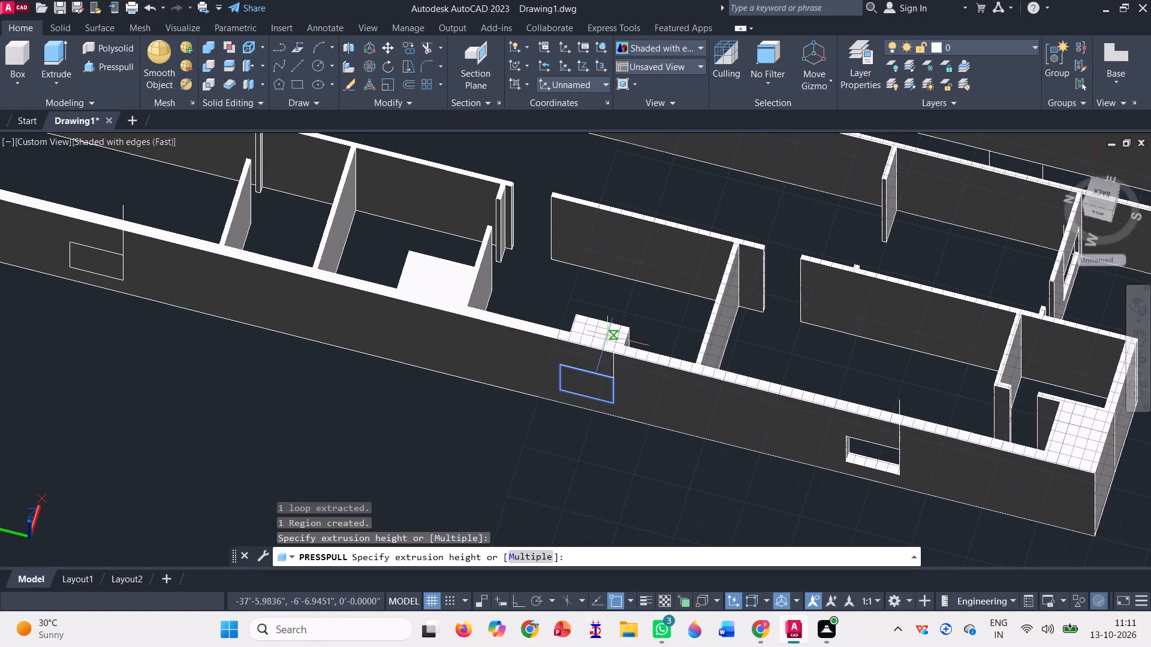
left_click(607, 332)
scroll(541, 373, "down", 1)
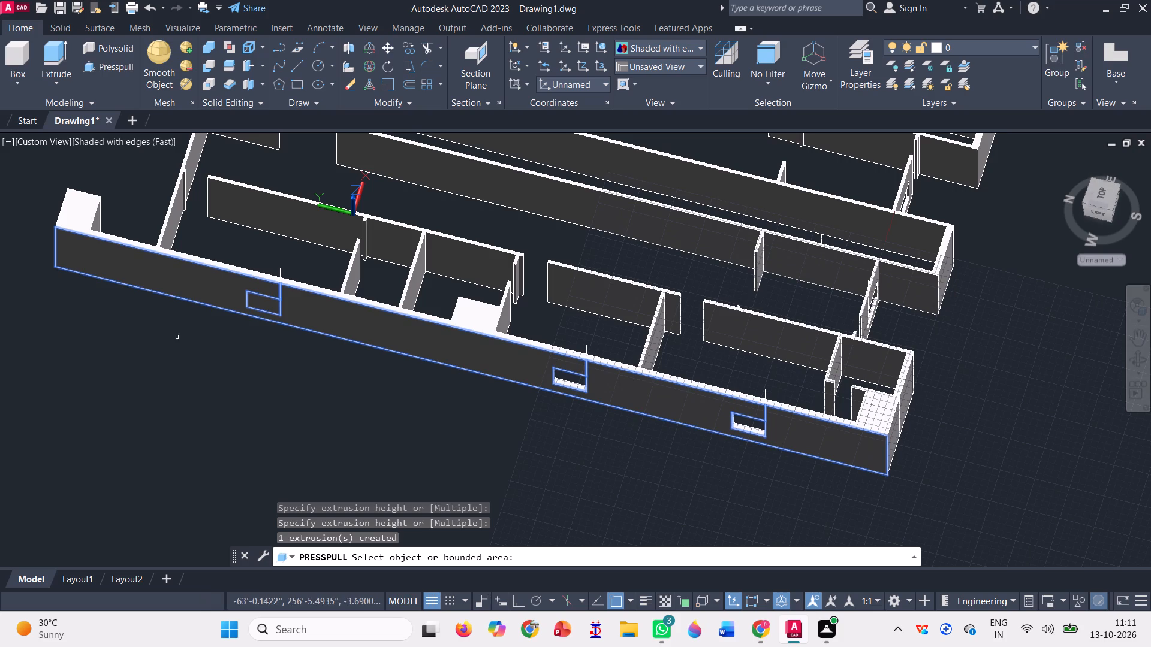
scroll(204, 319, "up", 2)
left_click(333, 283)
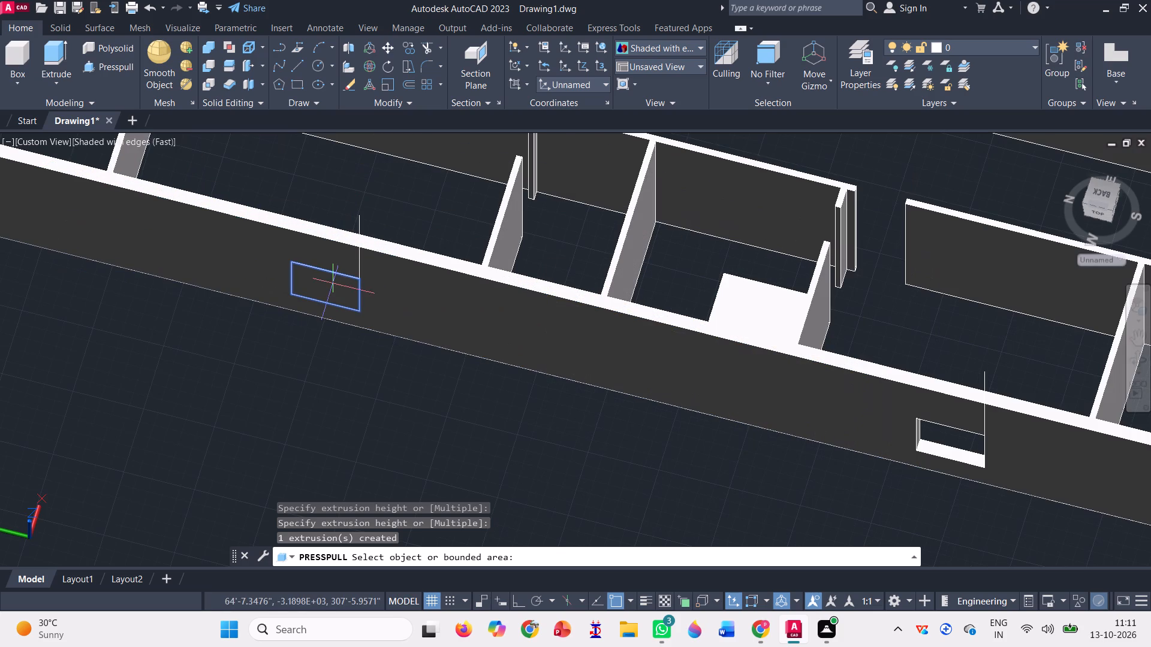
left_click(382, 220)
scroll(326, 389, "down", 3)
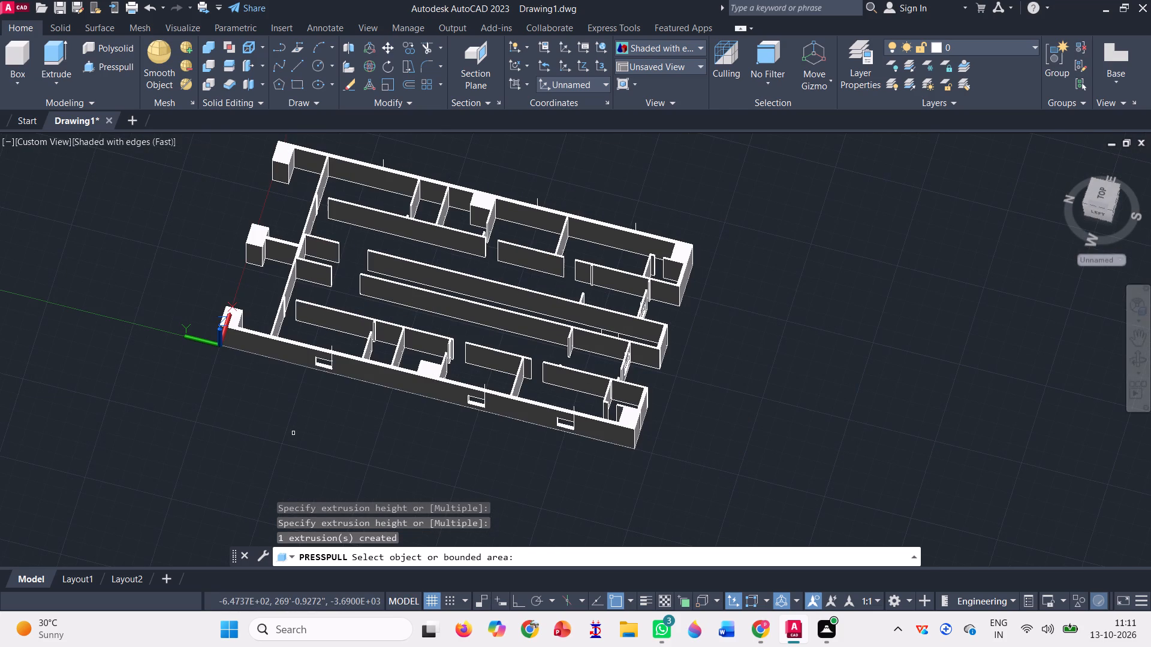
Presspull the three squares on the spare floor's long east outer wall through the wall thickness to cut window openings.
left_click(1144, 355)
left_click_drag(821, 368, 784, 409)
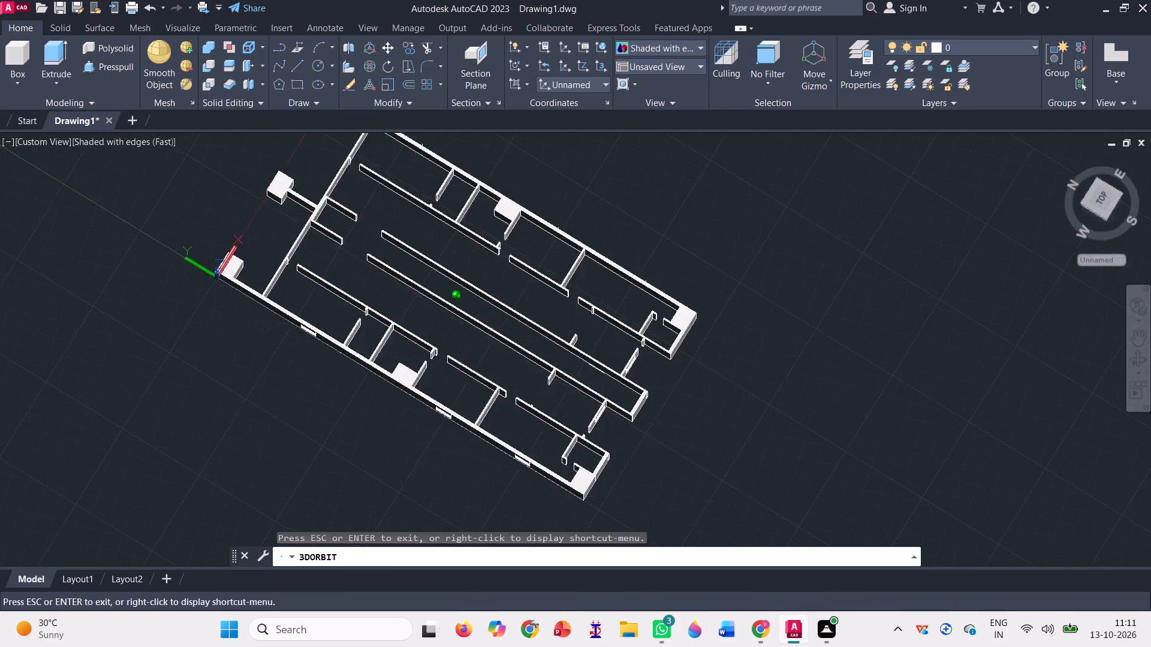
left_click_drag(784, 409, 542, 335)
scroll(543, 379, "up", 1)
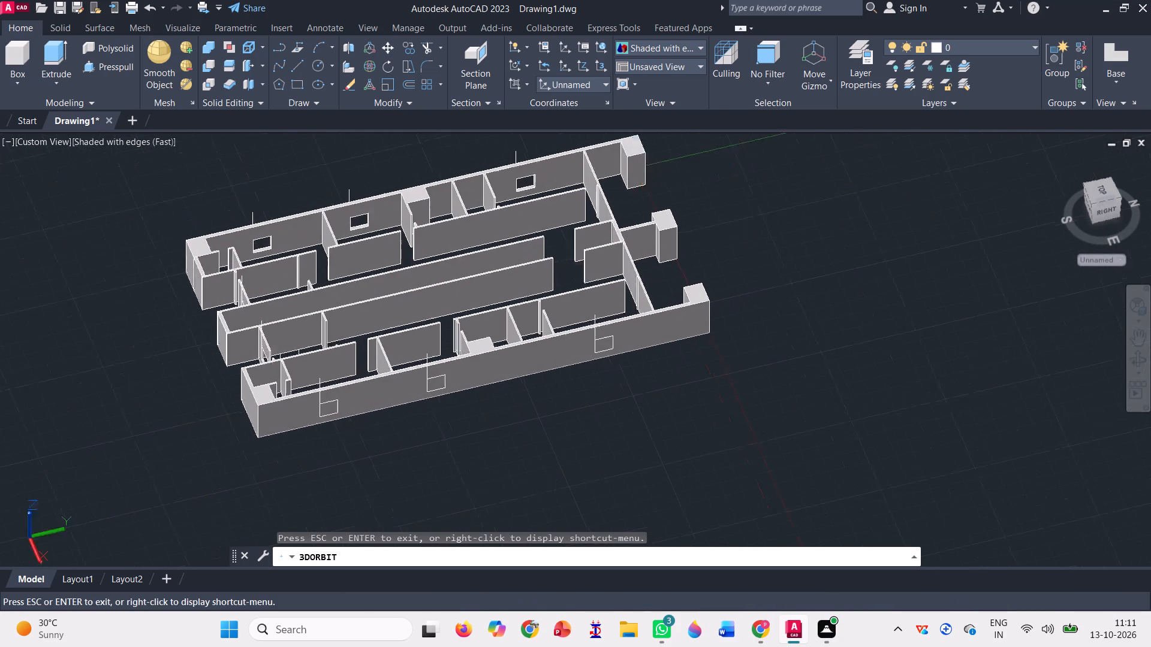
key("Escape")
key("Escape")
scroll(369, 402, "up", 3)
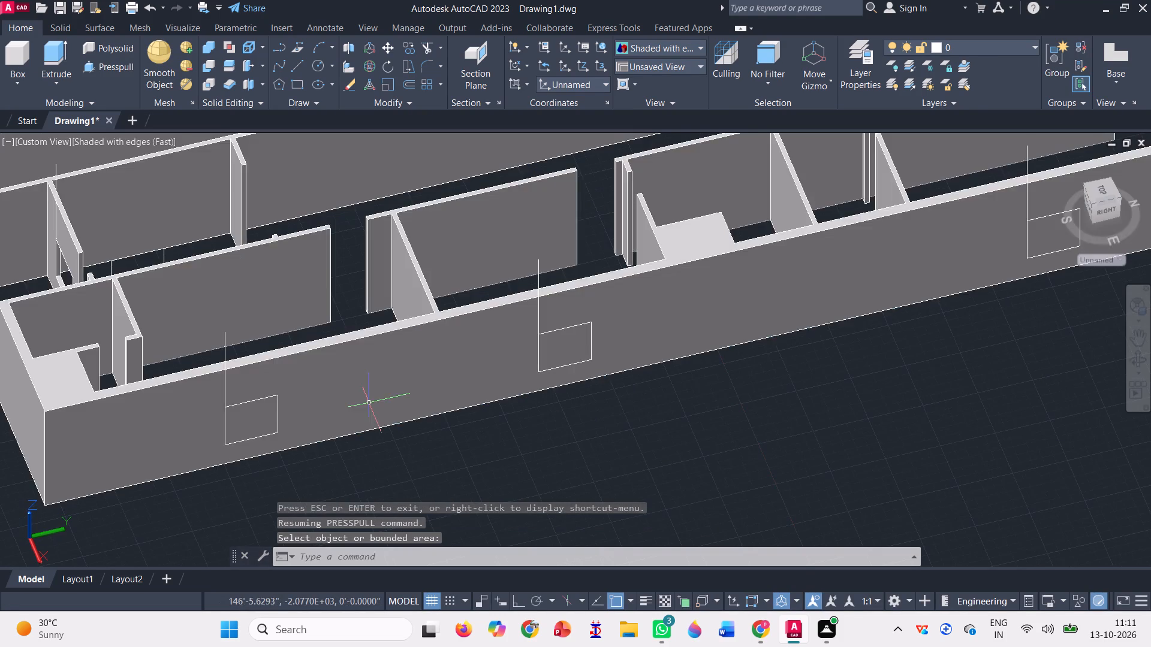
left_click(123, 62)
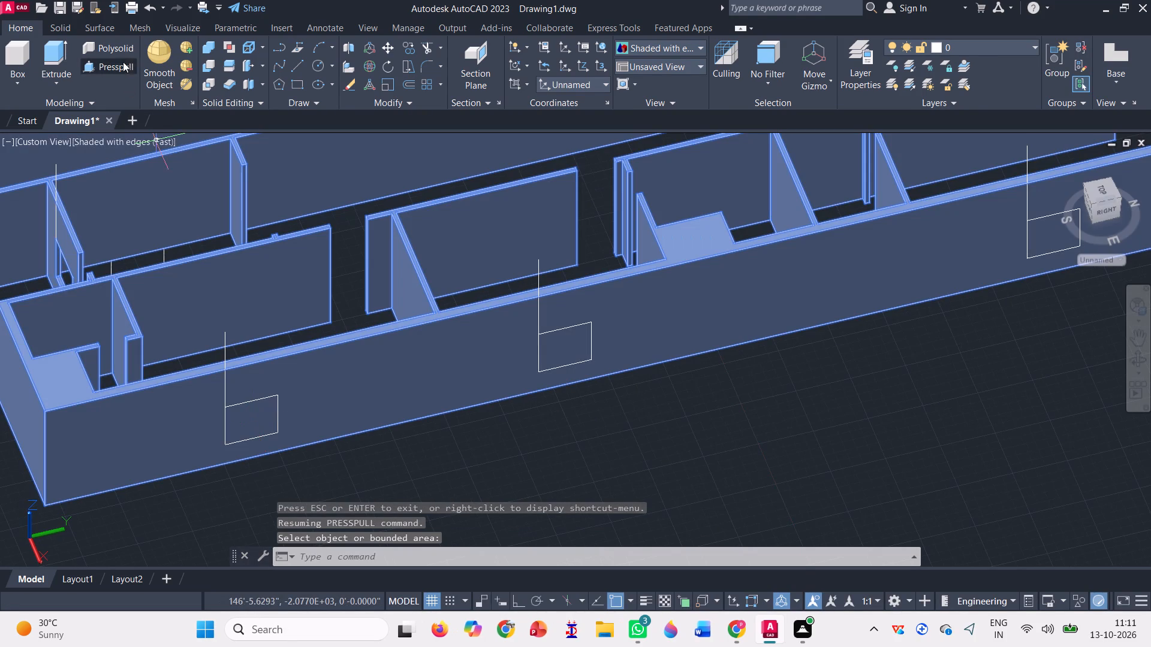
left_click(255, 424)
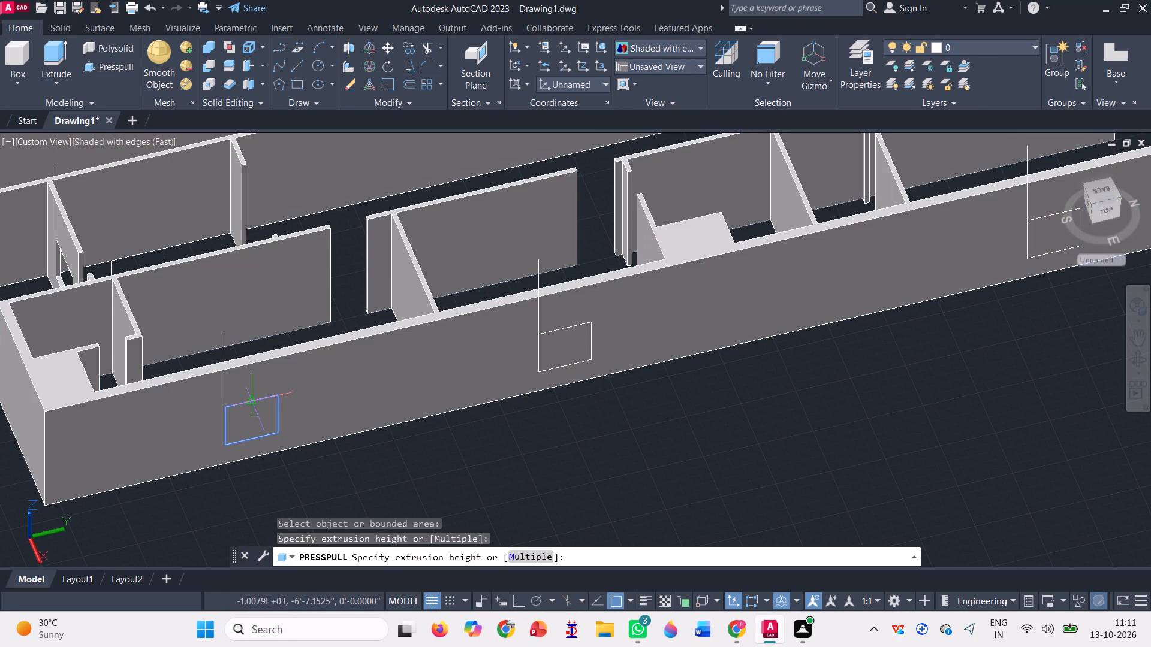
left_click(237, 350)
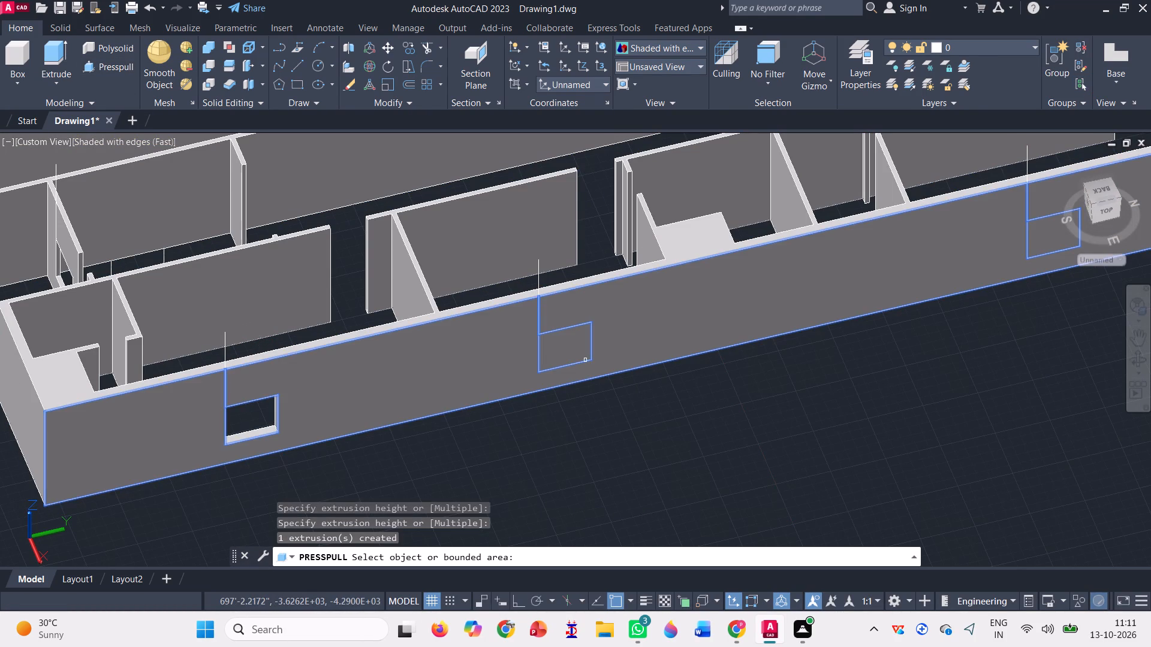
left_click(573, 353)
left_click(561, 286)
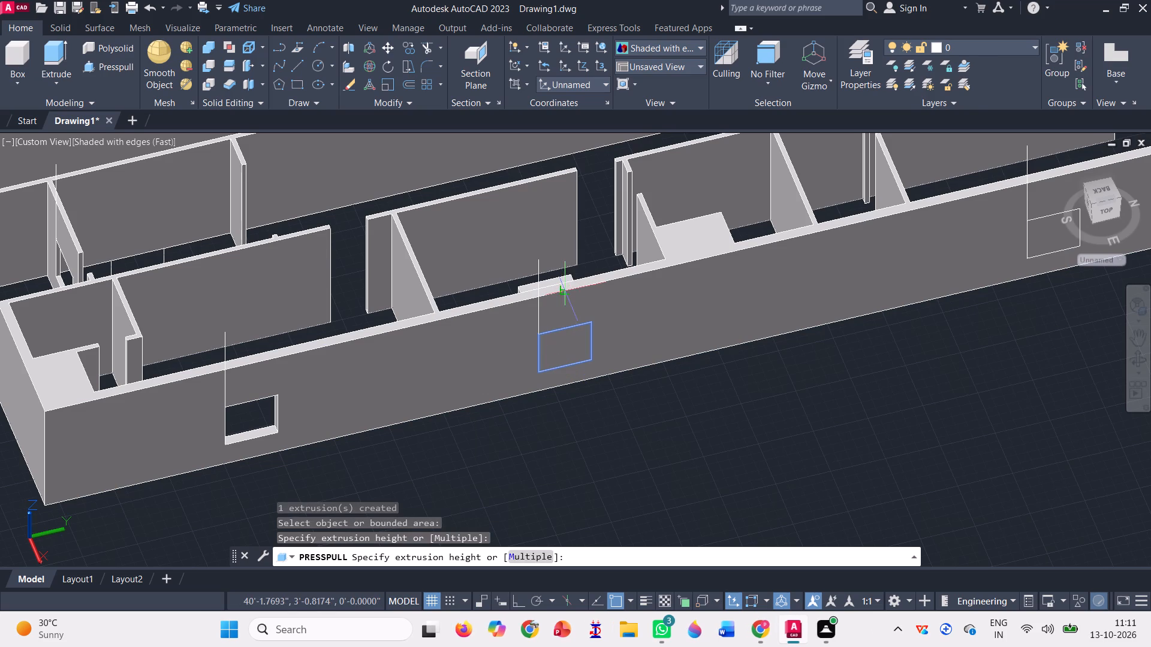
scroll(463, 358, "down", 1)
scroll(782, 273, "up", 2)
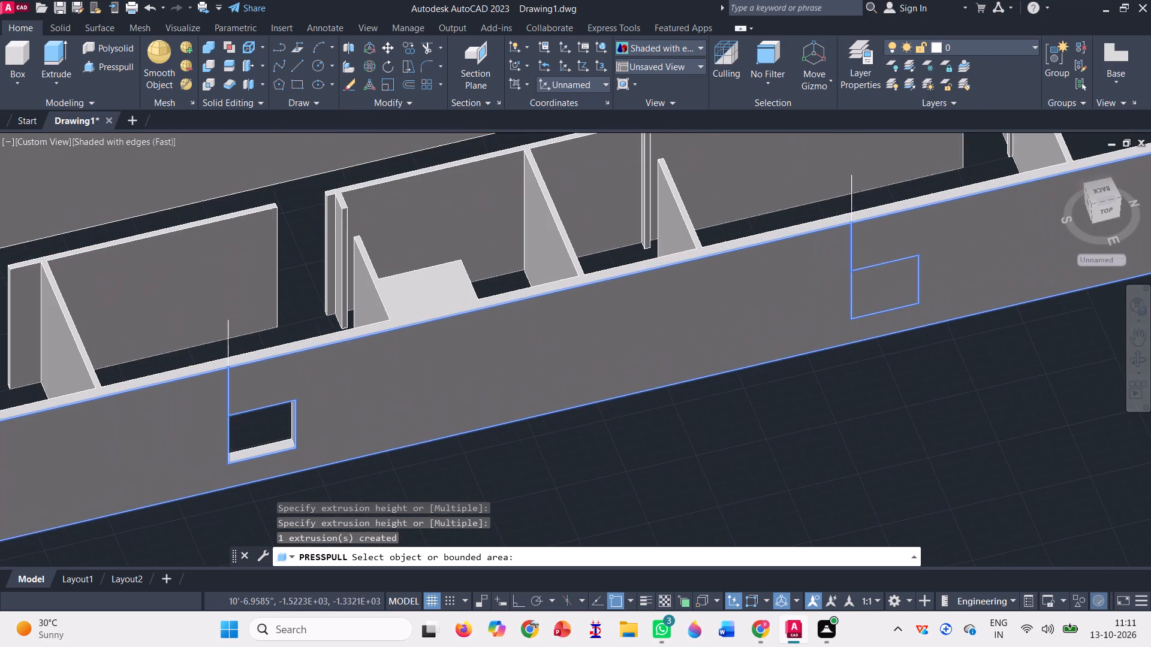
left_click(872, 291)
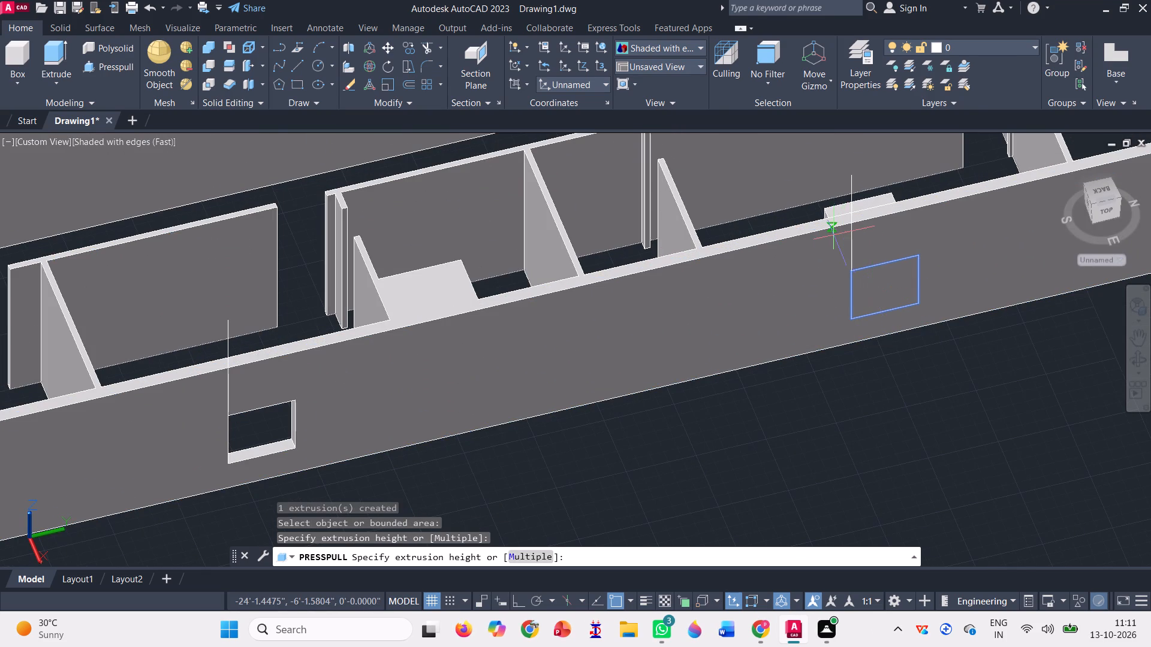
left_click(833, 234)
scroll(812, 323, "down", 2)
scroll(716, 391, "down", 1)
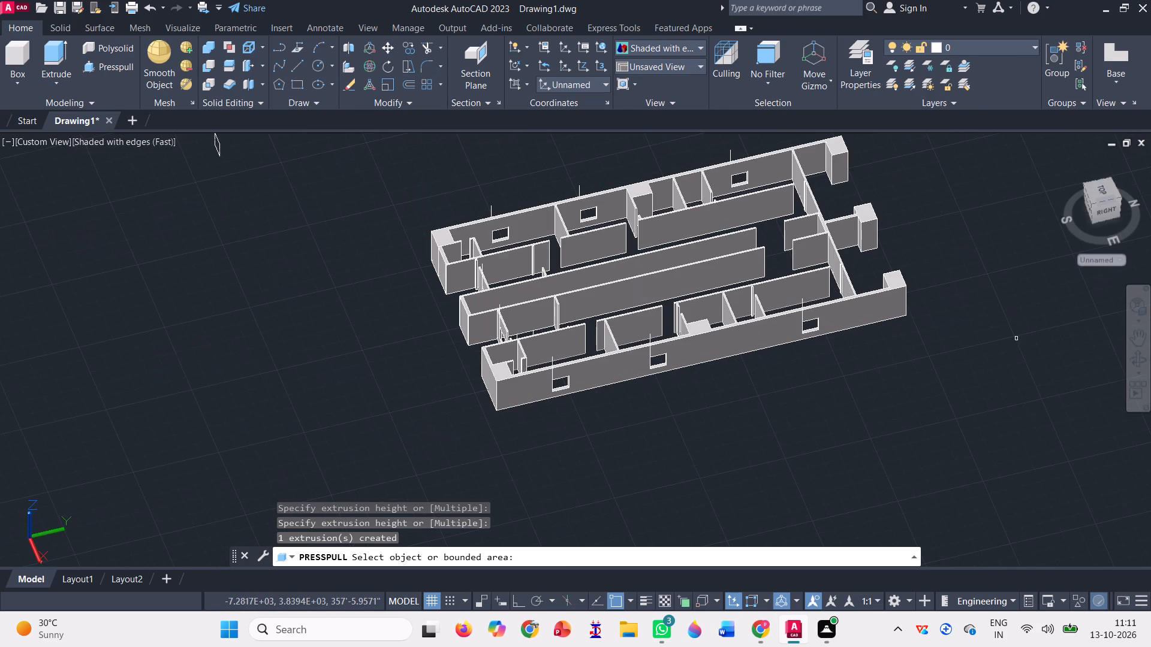
key("Escape")
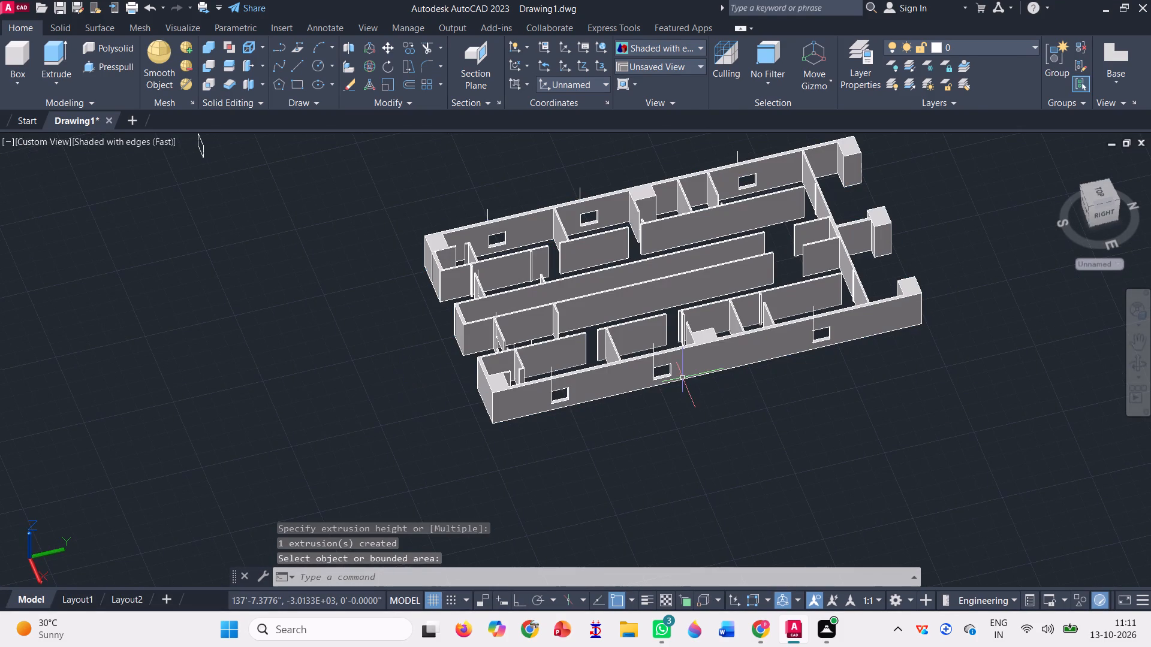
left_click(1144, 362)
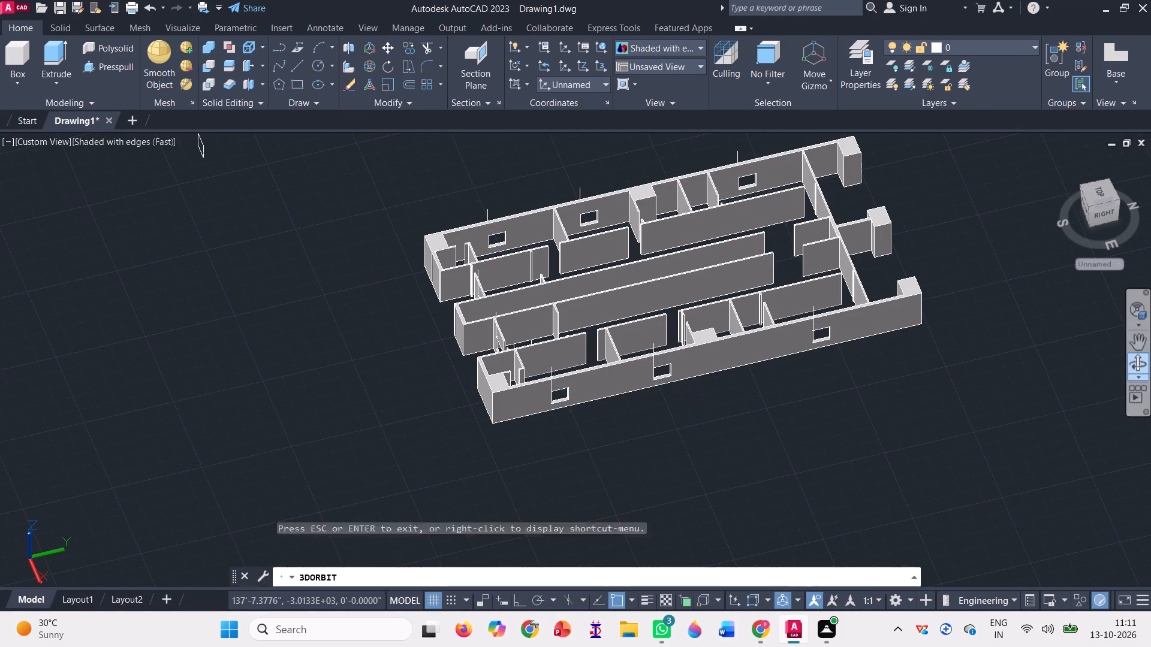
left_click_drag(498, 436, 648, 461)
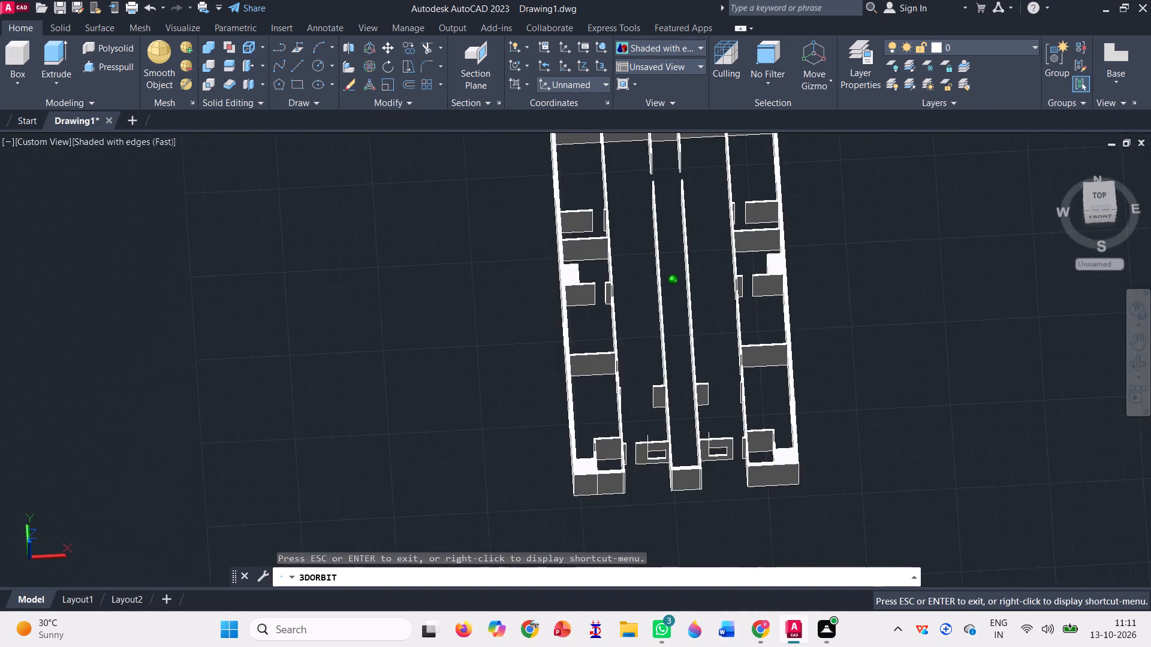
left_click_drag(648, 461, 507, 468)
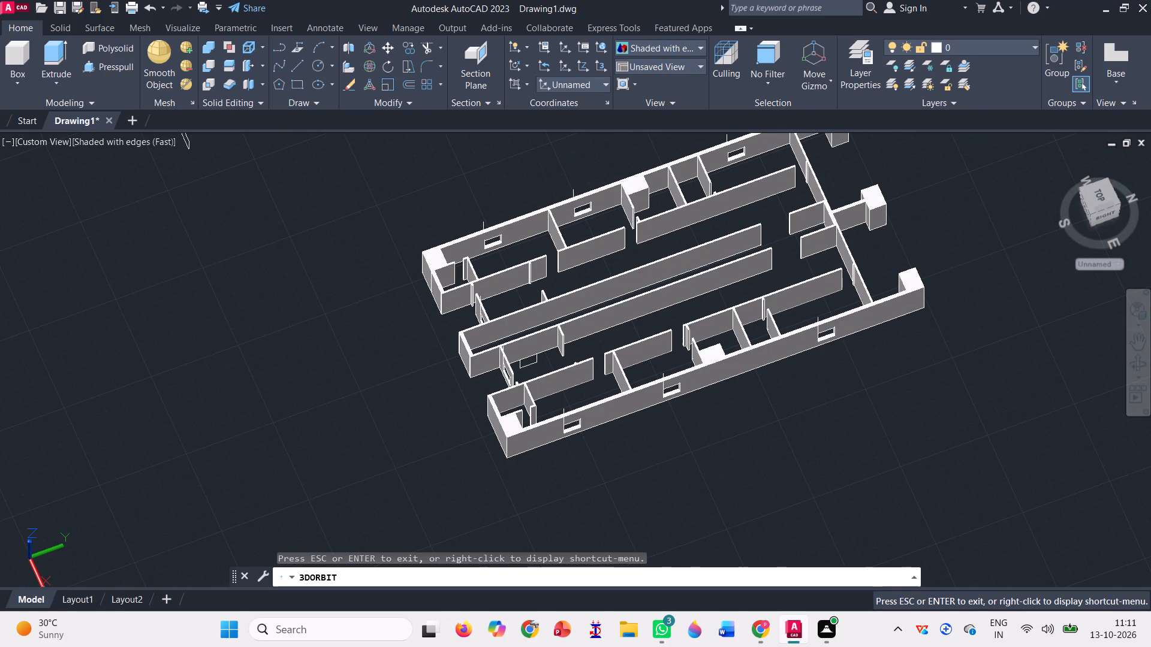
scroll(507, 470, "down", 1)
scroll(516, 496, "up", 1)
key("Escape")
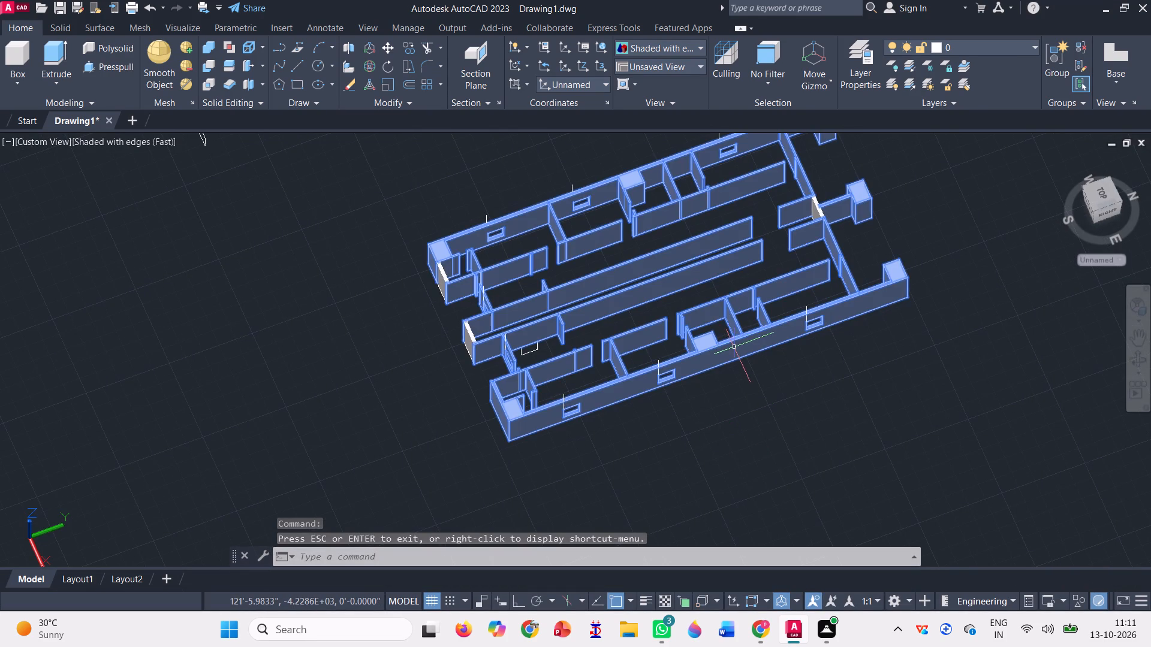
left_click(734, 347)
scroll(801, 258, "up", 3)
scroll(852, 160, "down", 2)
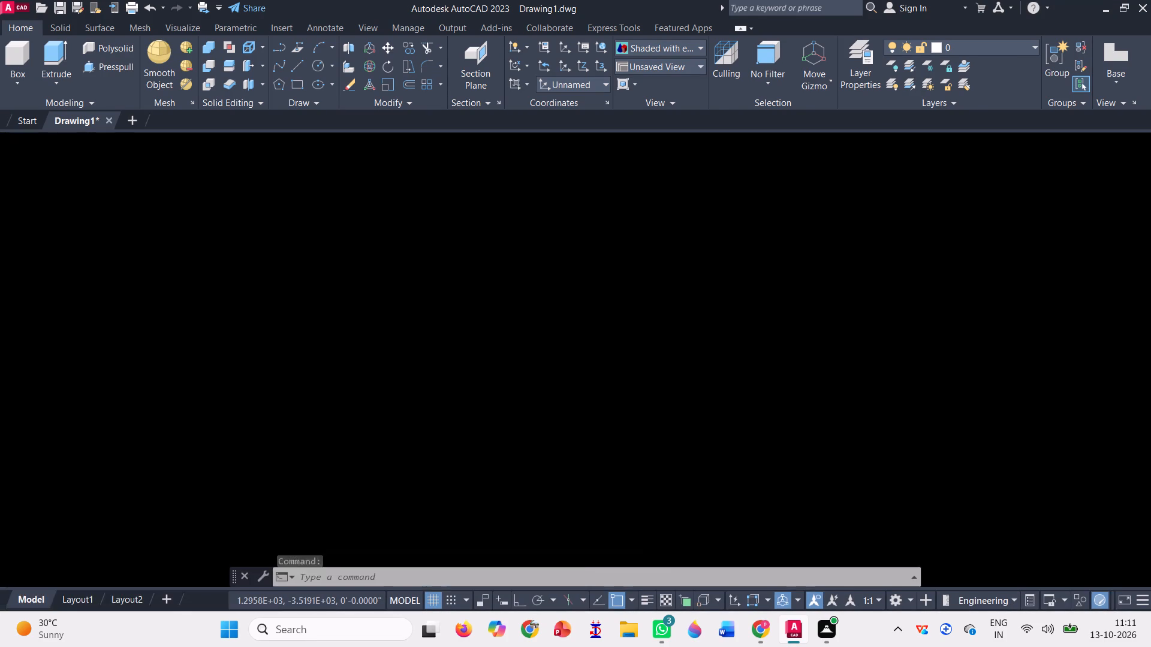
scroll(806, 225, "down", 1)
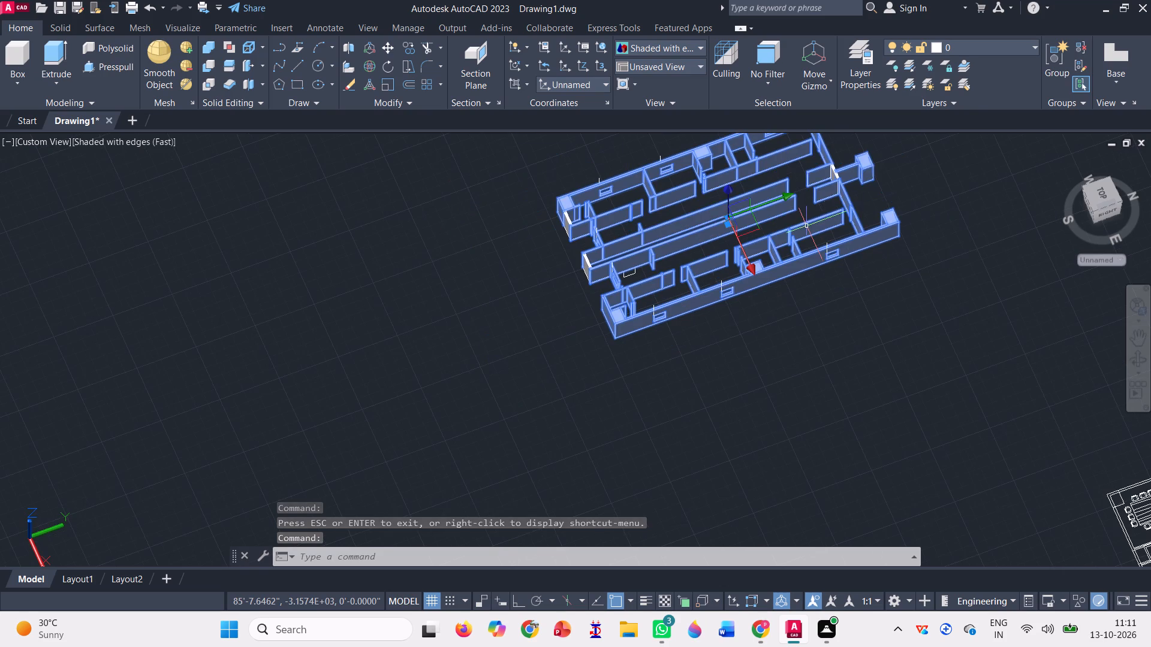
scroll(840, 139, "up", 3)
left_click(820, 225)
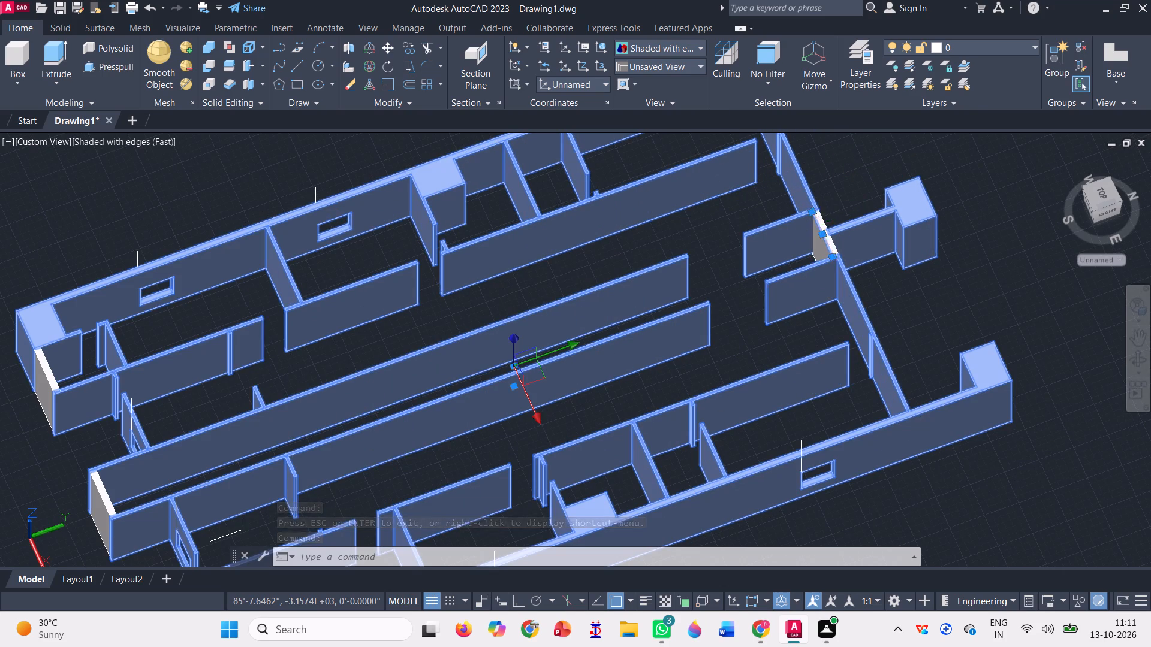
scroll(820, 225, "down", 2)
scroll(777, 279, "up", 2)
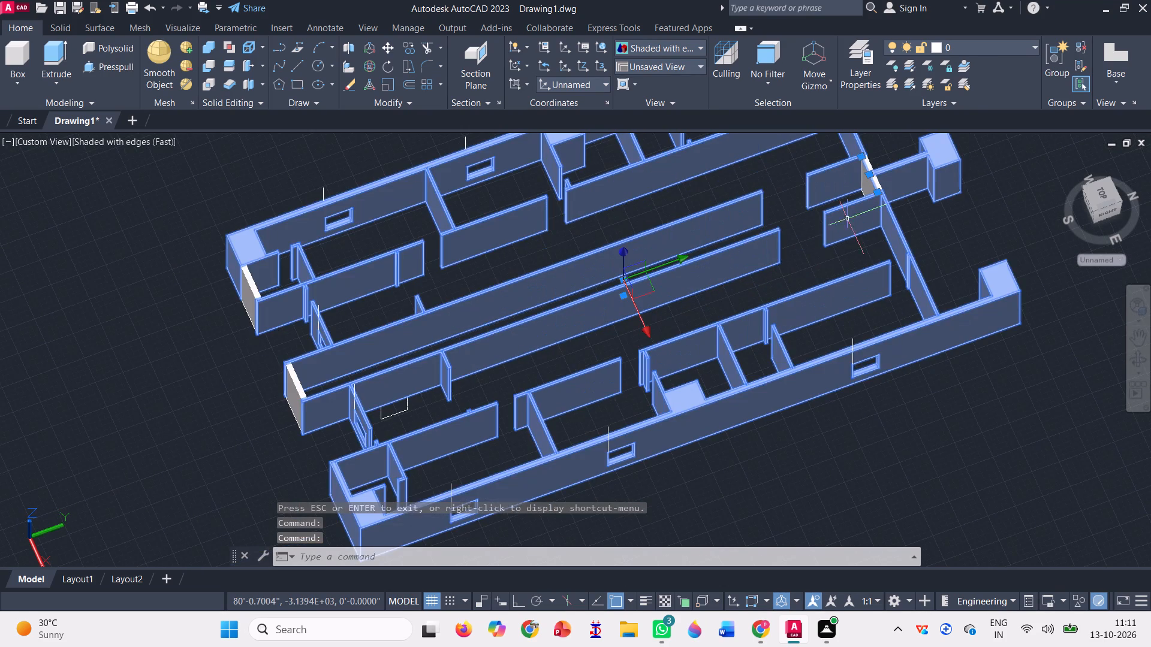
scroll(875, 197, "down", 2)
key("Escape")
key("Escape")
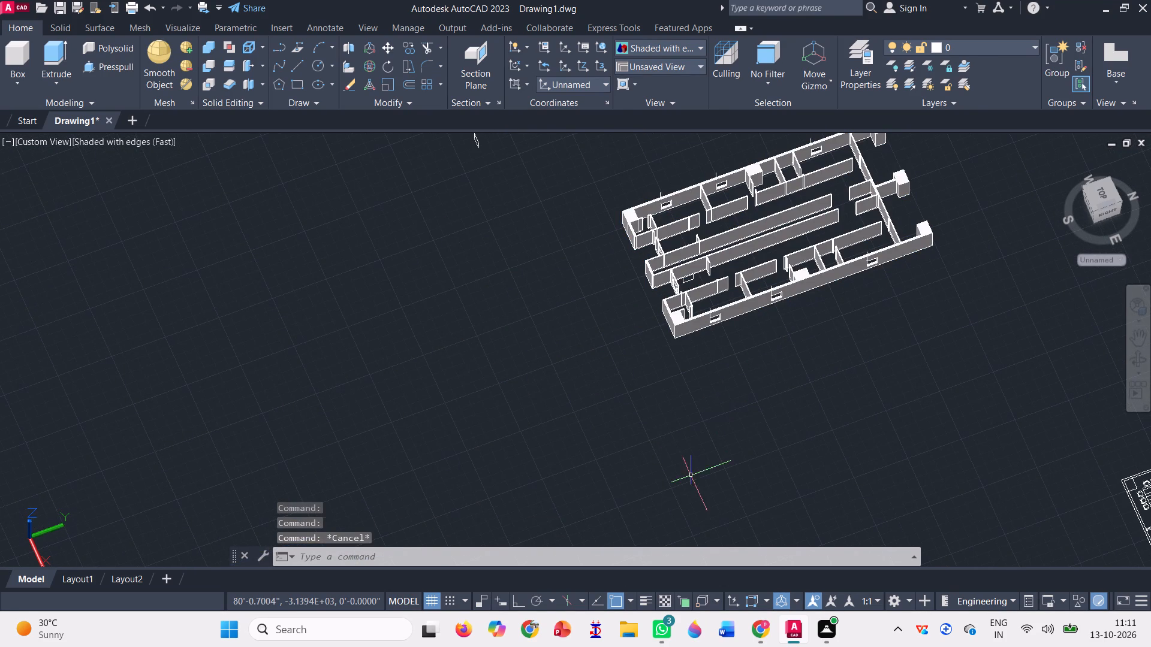
Move the spare floor's four wall solids west toward the building, clear of the leftover window construction lines and squares.
left_click(1138, 355)
left_click_drag(496, 425, 640, 391)
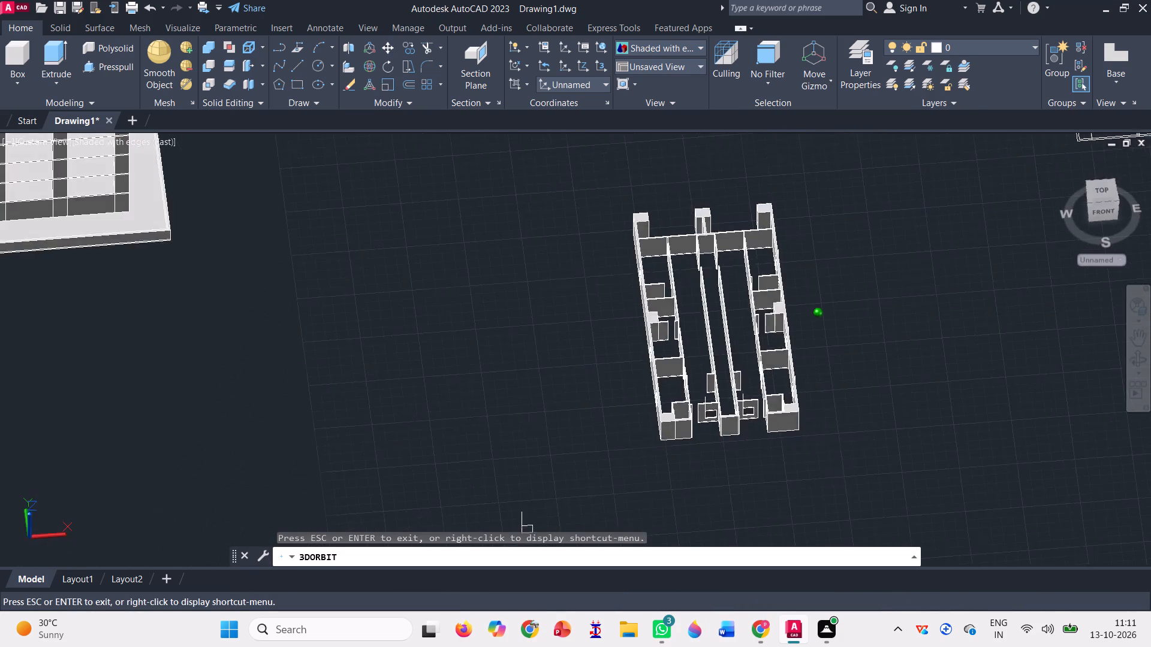
left_click_drag(640, 391, 619, 362)
key("Escape")
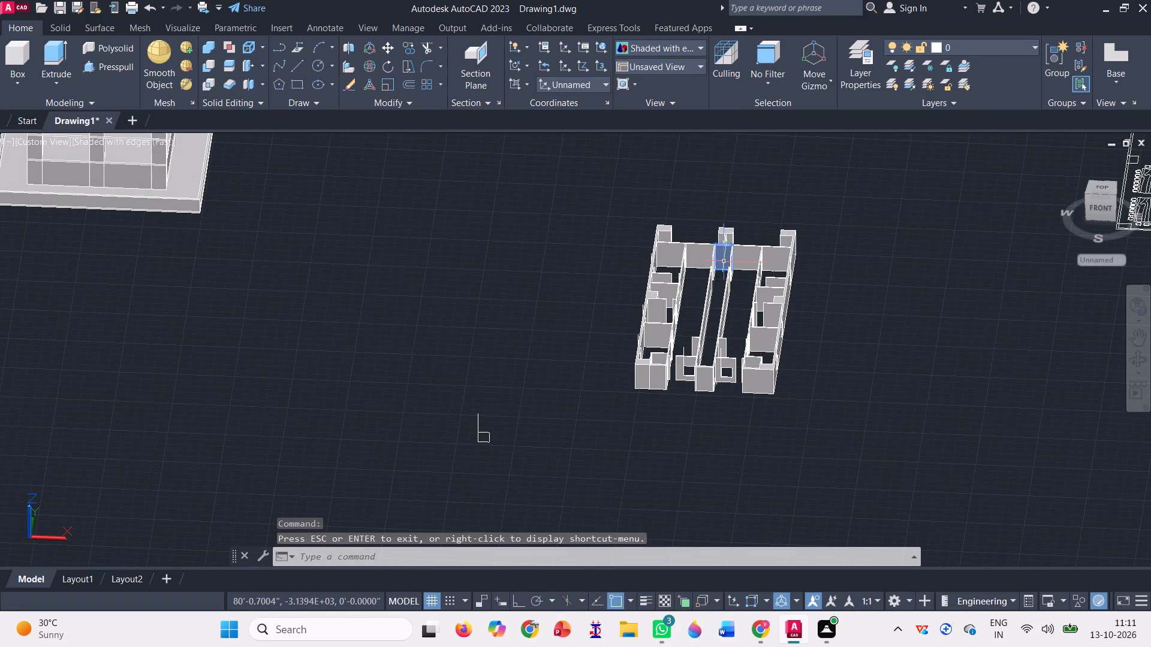
left_click(387, 47)
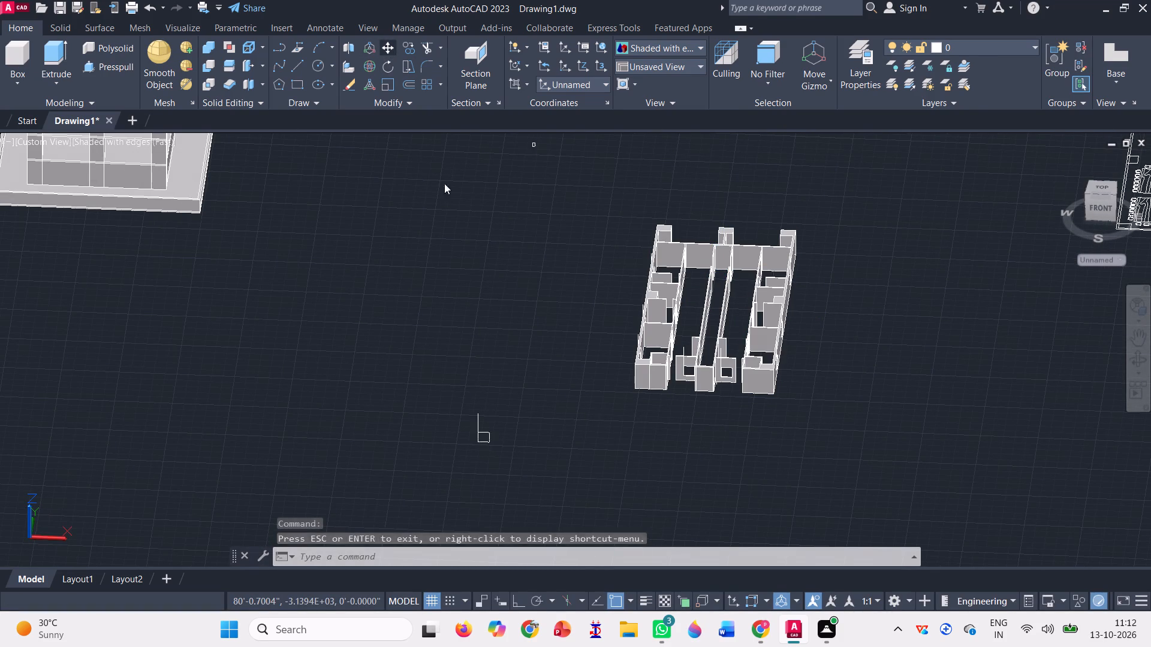
scroll(598, 273, "up", 3)
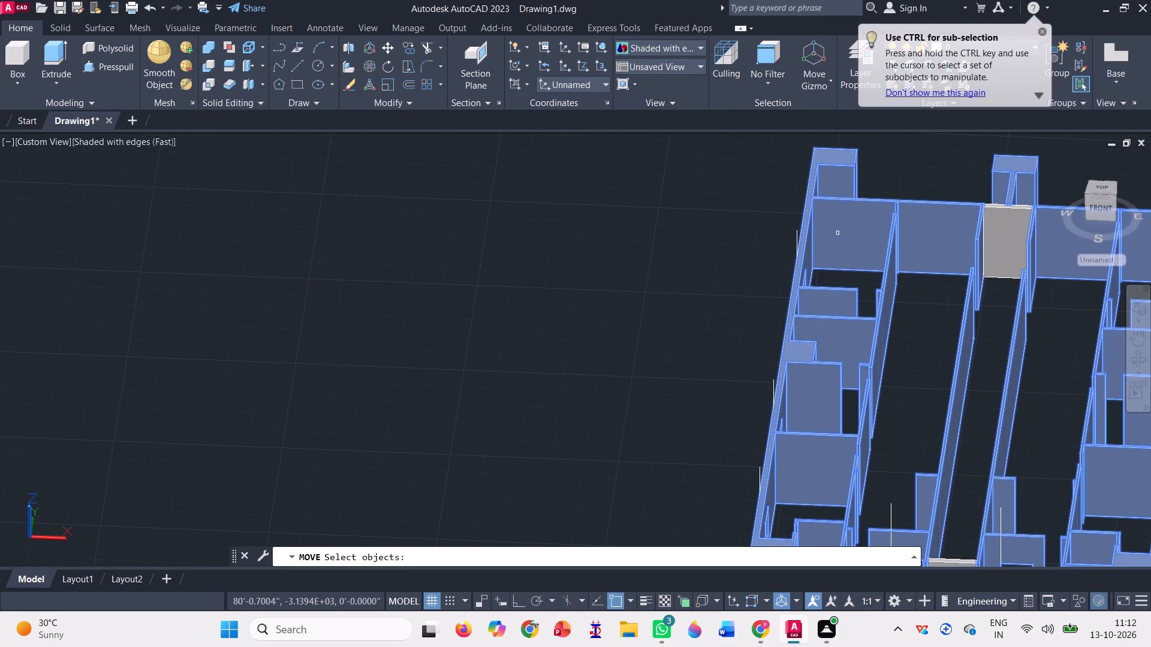
left_click(837, 231)
left_click(998, 238)
scroll(746, 206, "down", 3)
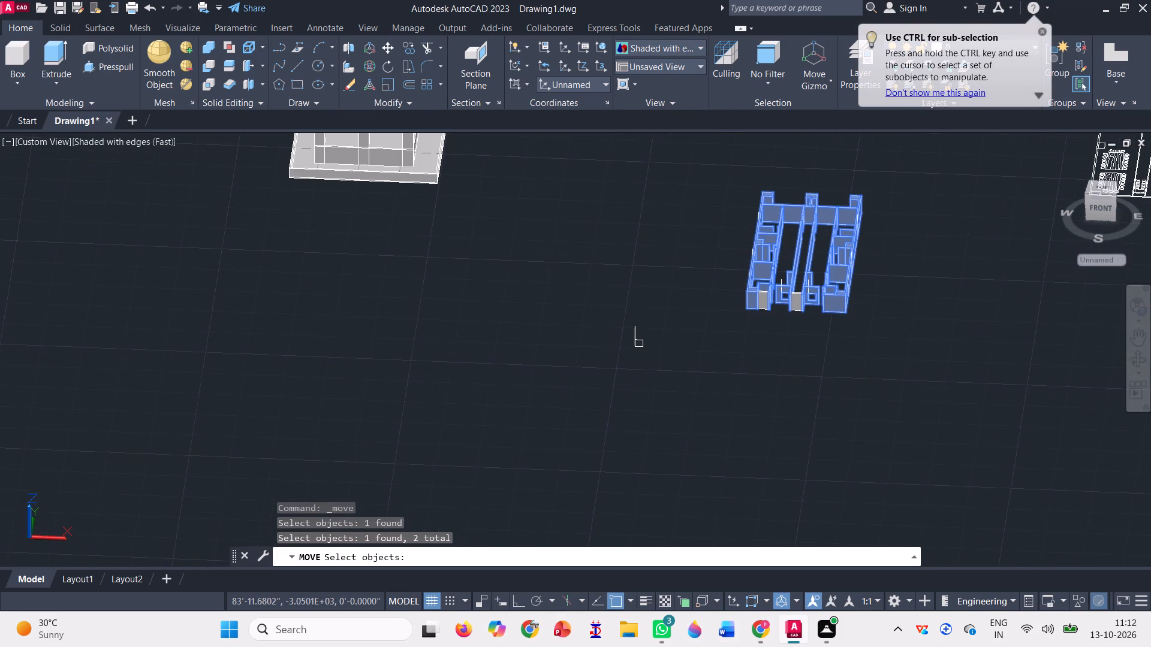
scroll(768, 287, "up", 3)
left_click(760, 321)
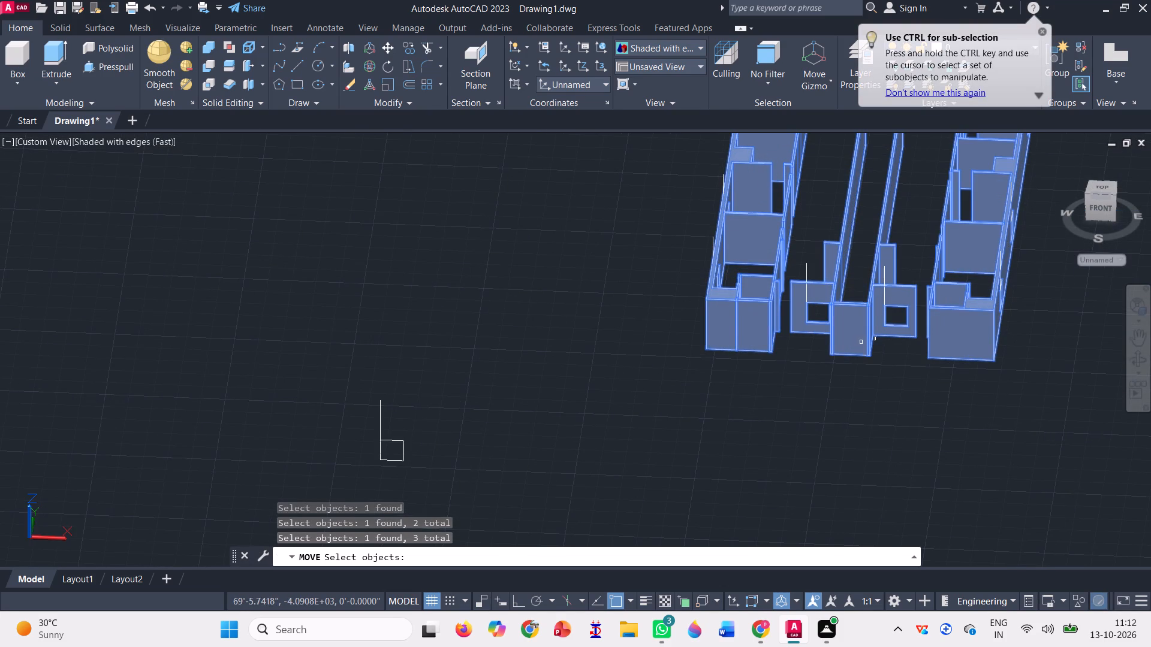
left_click(860, 339)
key("space")
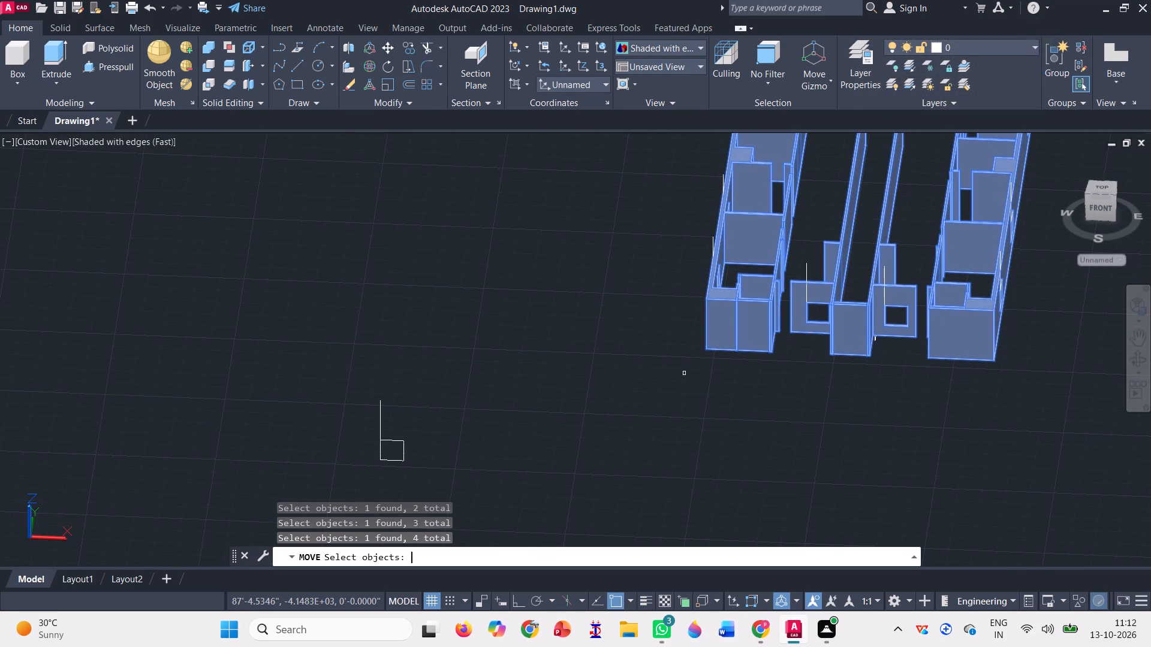
left_click(708, 349)
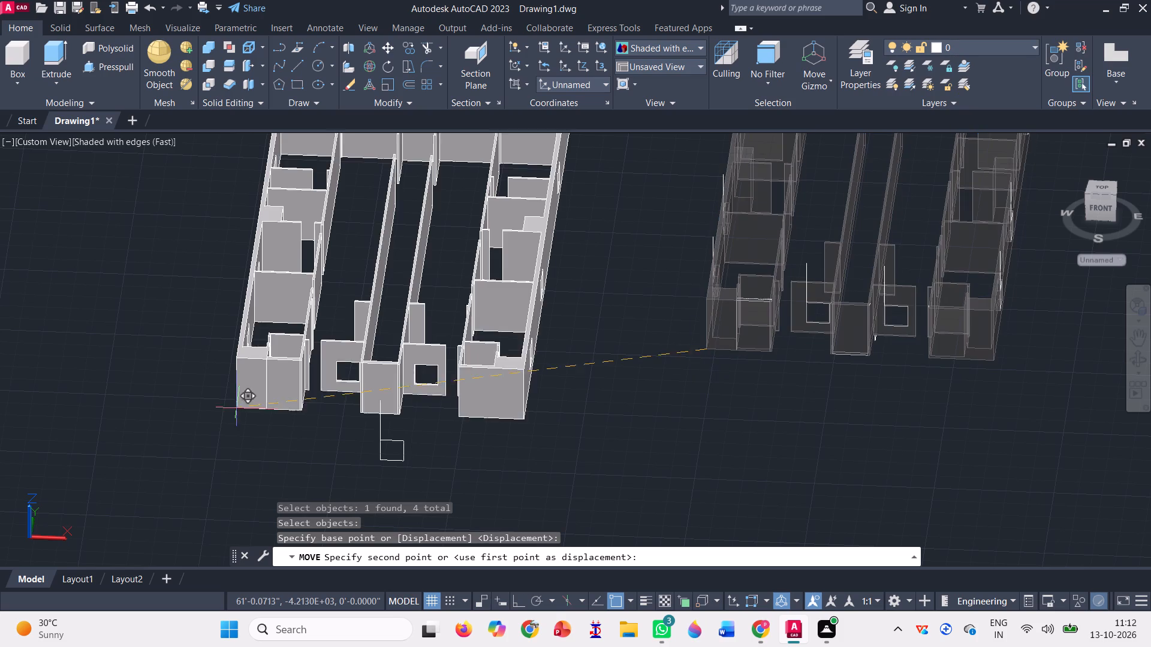
left_click(240, 370)
Delete all the leftover construction lines and squares at the spare floor's former position.
scroll(581, 463, "down", 2)
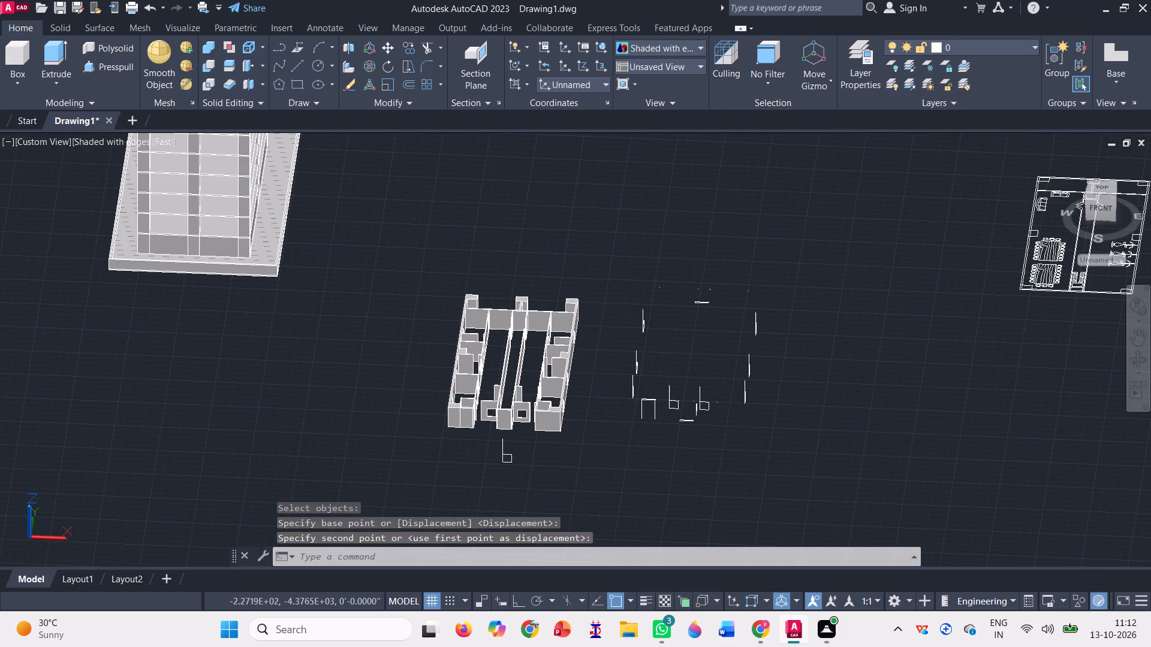
left_click(772, 476)
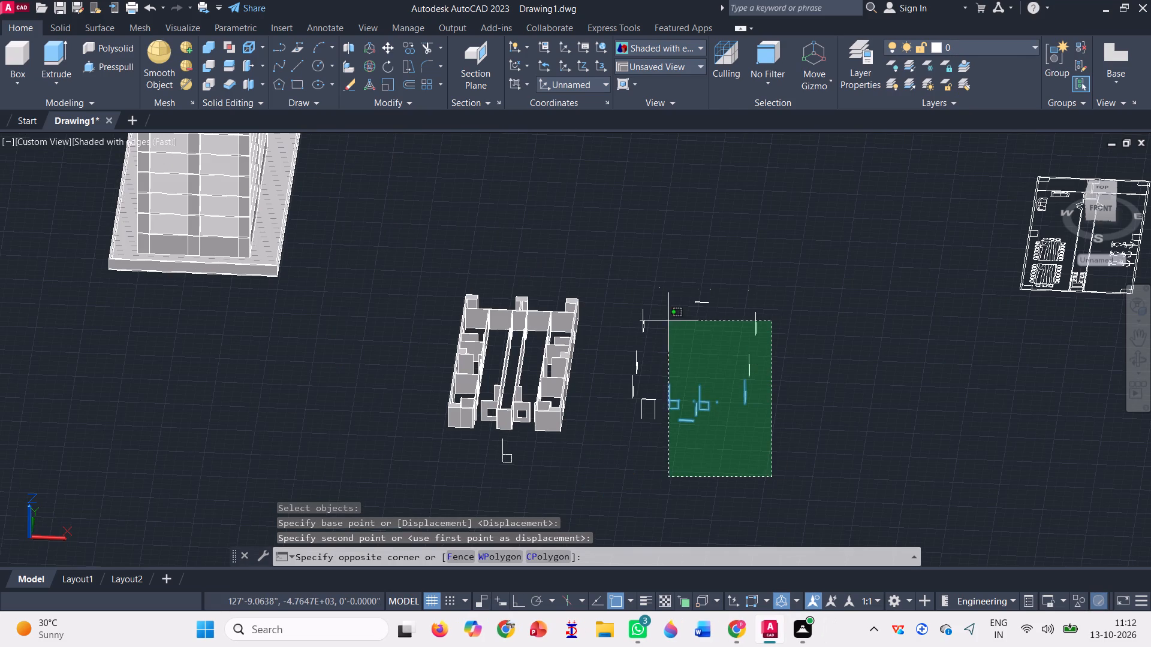
left_click(626, 262)
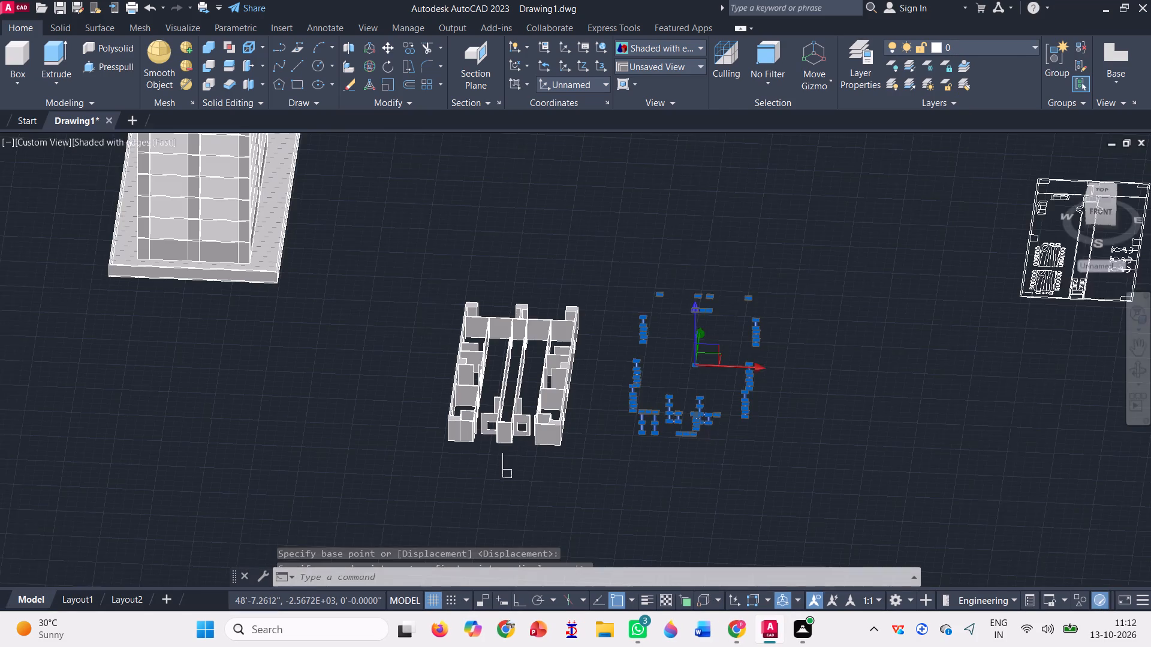
key("Delete")
Delete the stray square and its attached vertical line lying in front of the moved floor.
scroll(741, 329, "down", 1)
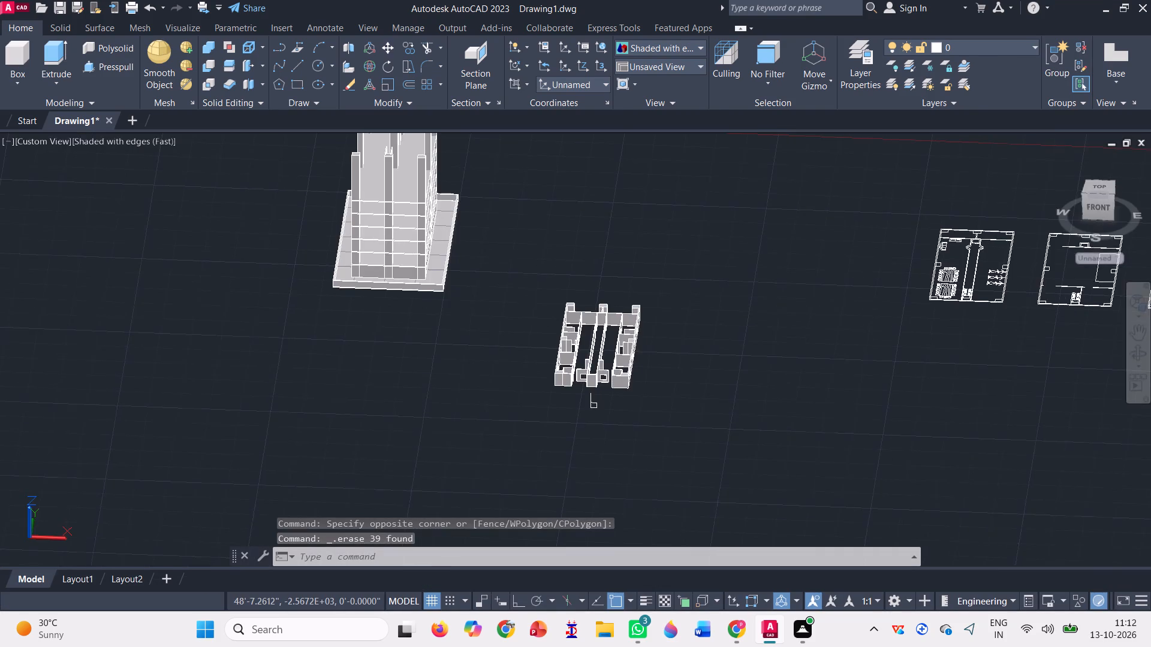
scroll(554, 506, "up", 3)
scroll(679, 244, "up", 2)
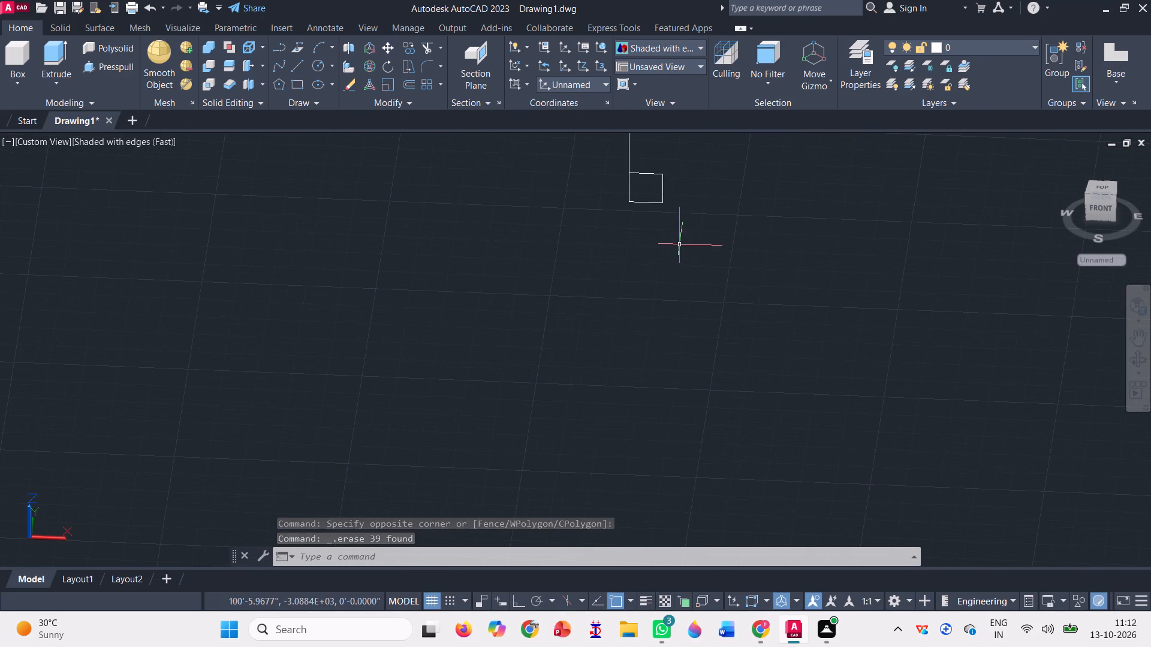
left_click(659, 203)
scroll(648, 322, "down", 1)
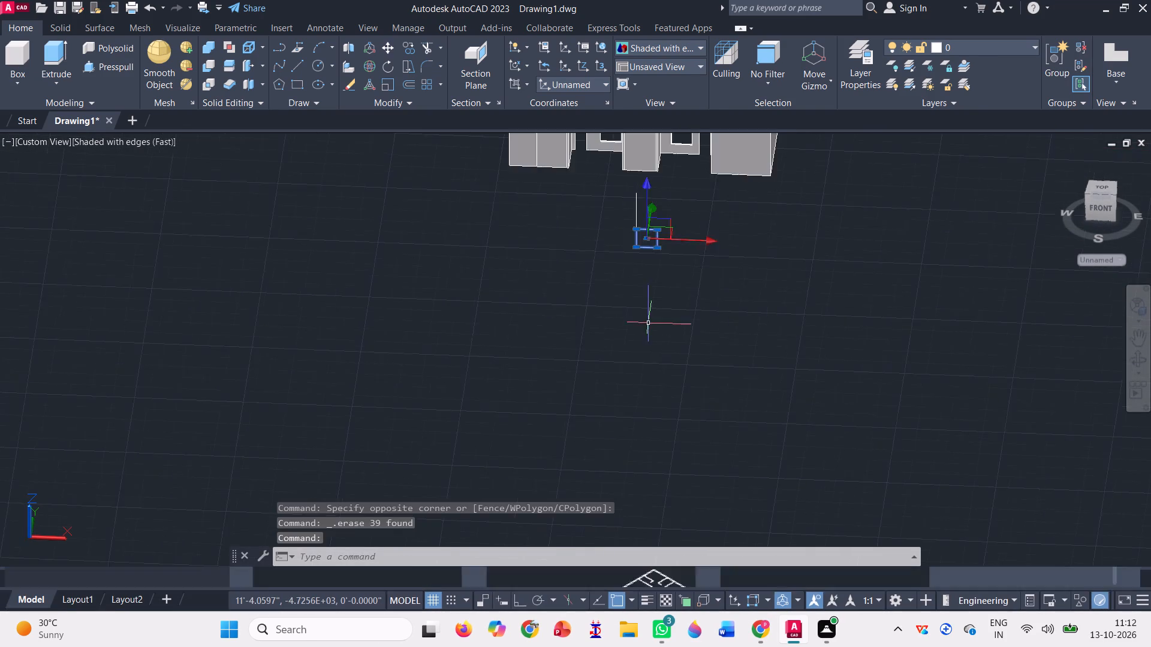
scroll(643, 241, "up", 2)
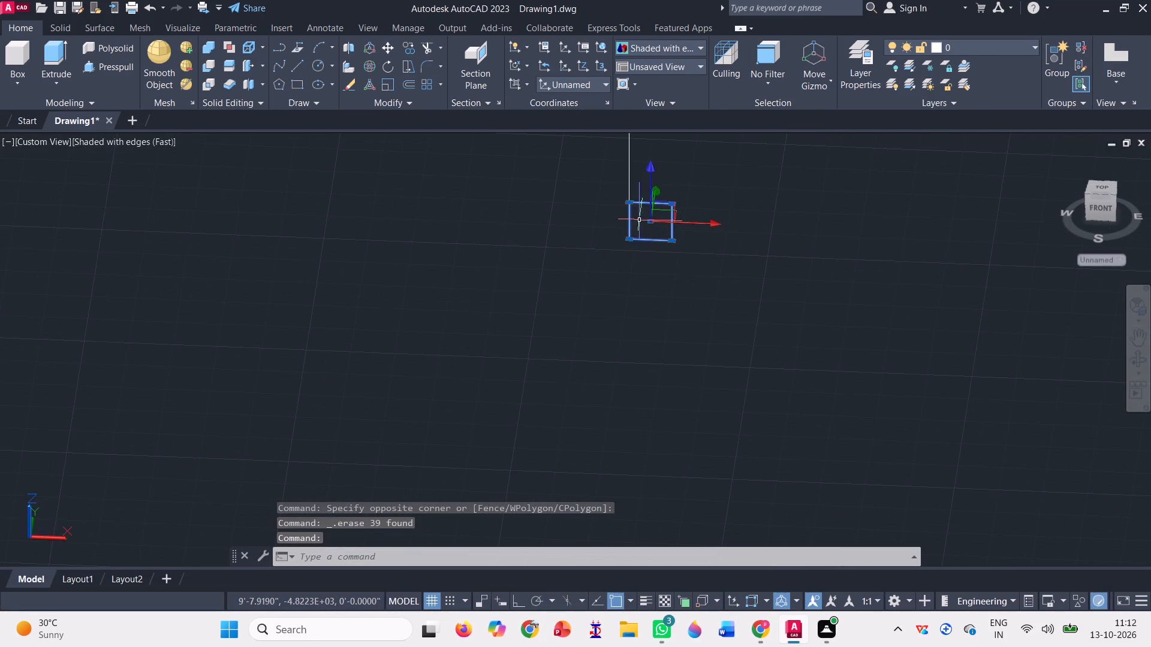
left_click(626, 191)
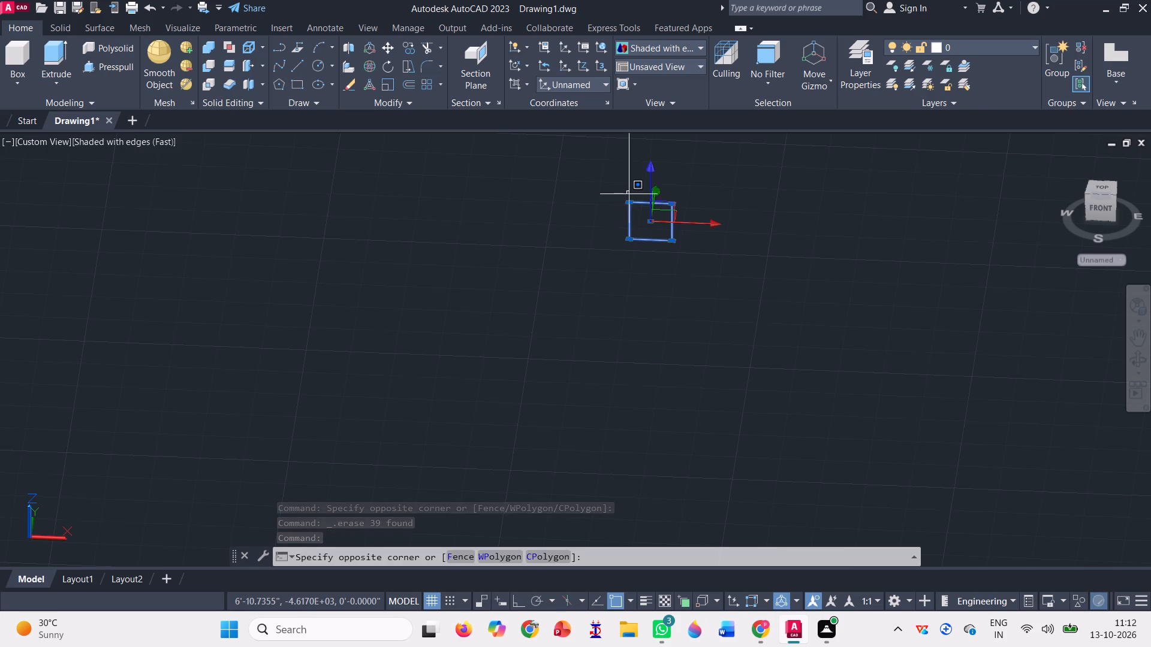
left_click(638, 200)
left_click(635, 197)
left_click(614, 185)
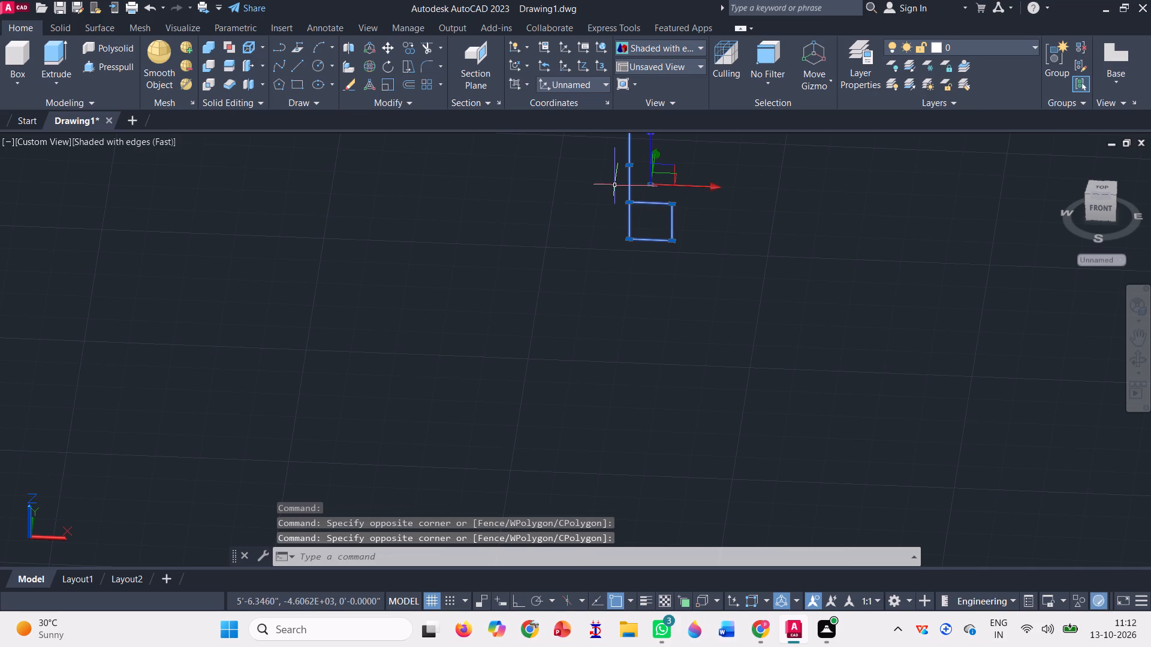
scroll(649, 415, "down", 4)
key("Delete")
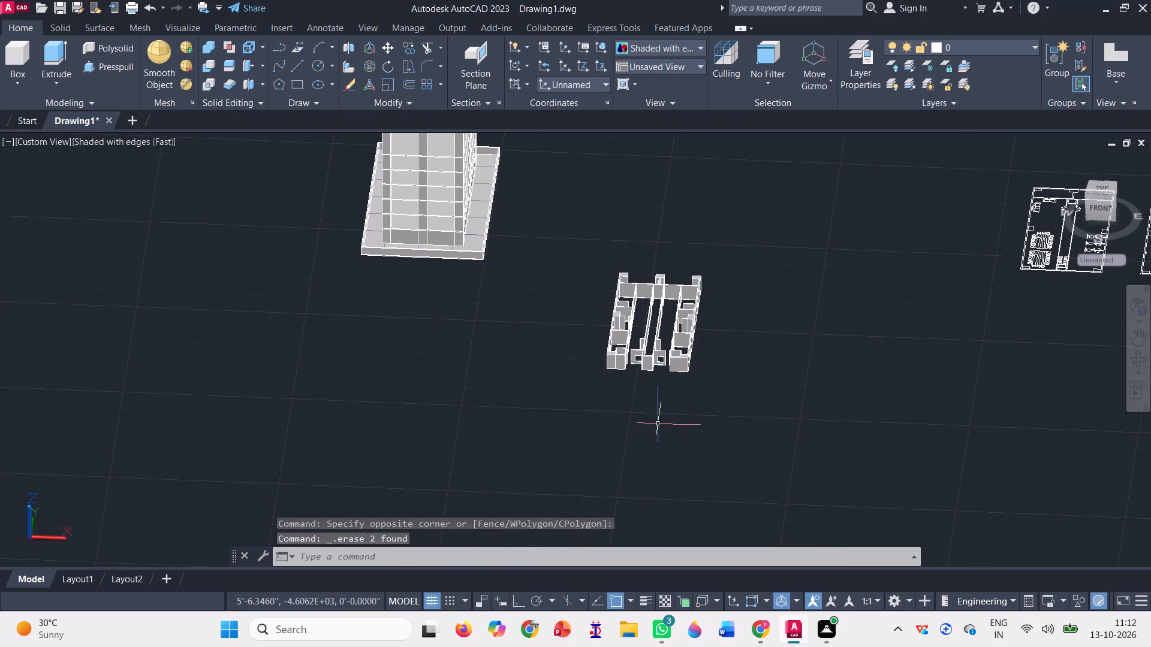
Examine the moved floor's walls and window openings from the front and both long sides.
scroll(661, 413, "up", 1)
scroll(654, 332, "up", 1)
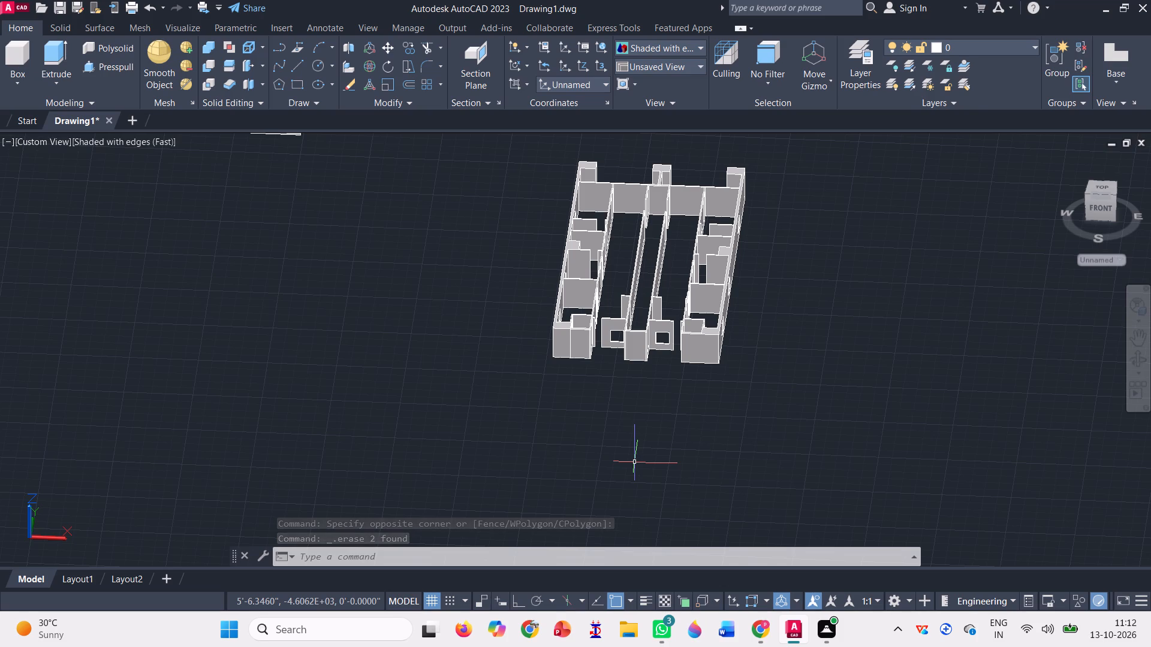
scroll(606, 460, "down", 1)
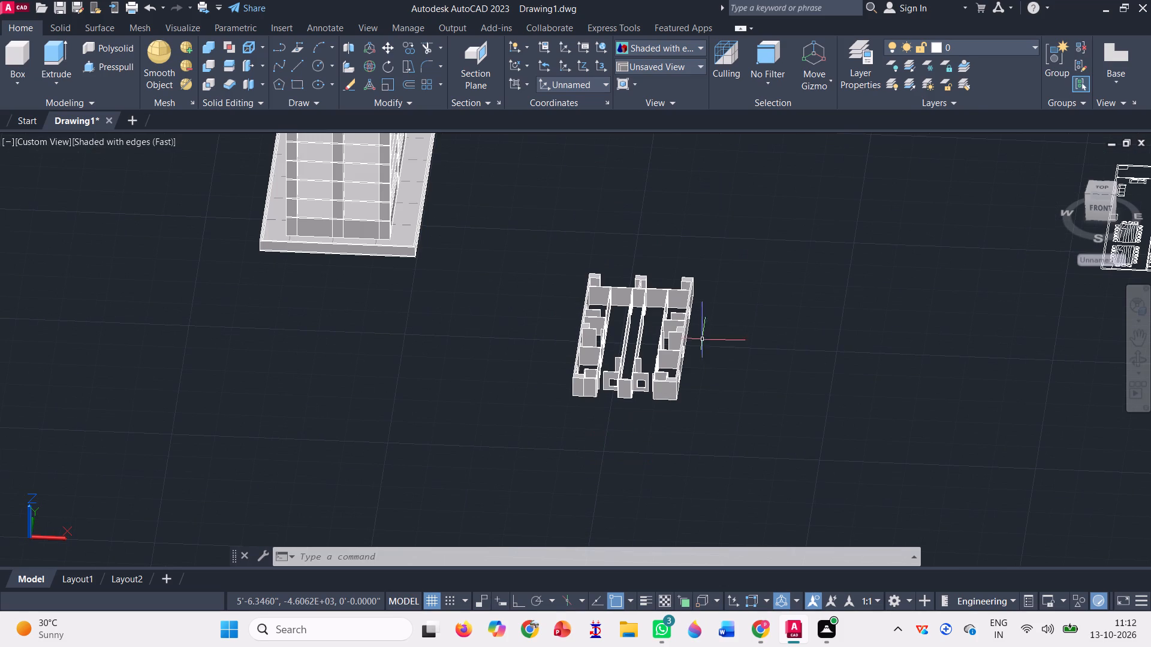
scroll(703, 329, "up", 1)
scroll(662, 368, "up", 1)
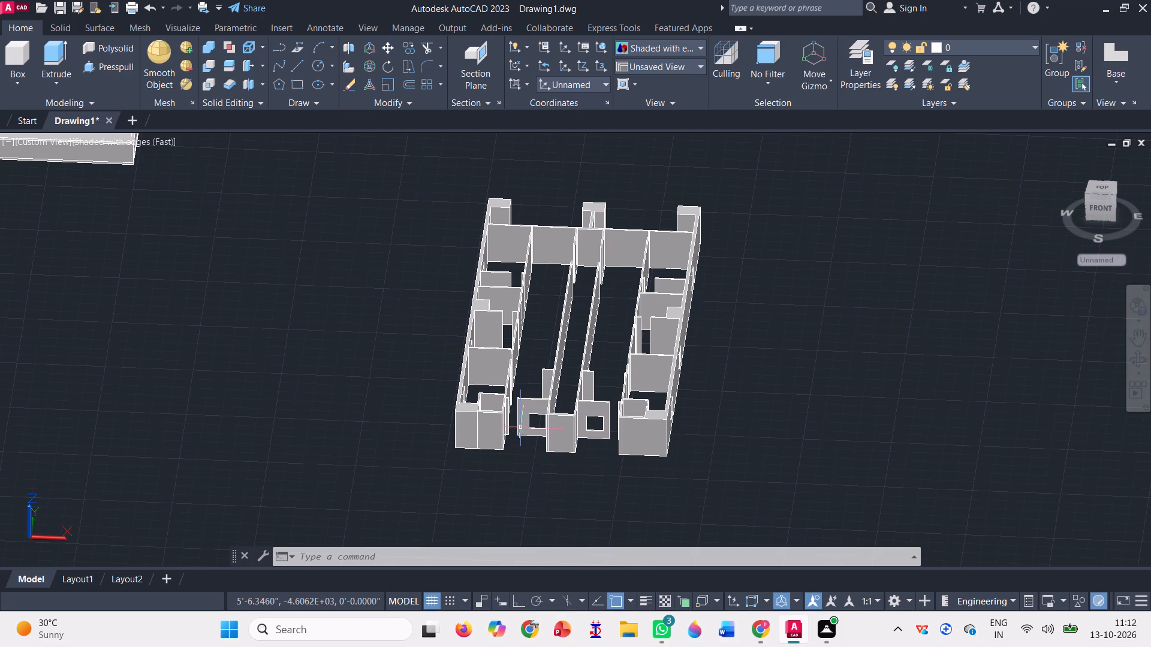
scroll(510, 401, "down", 1)
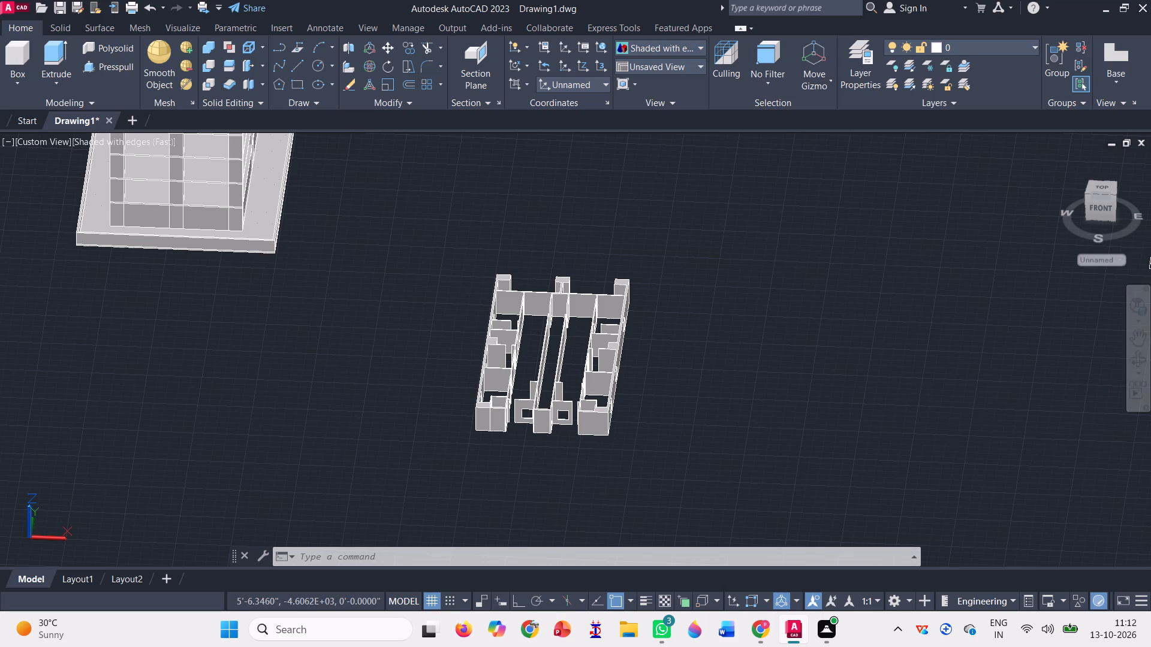
scroll(423, 472, "up", 1)
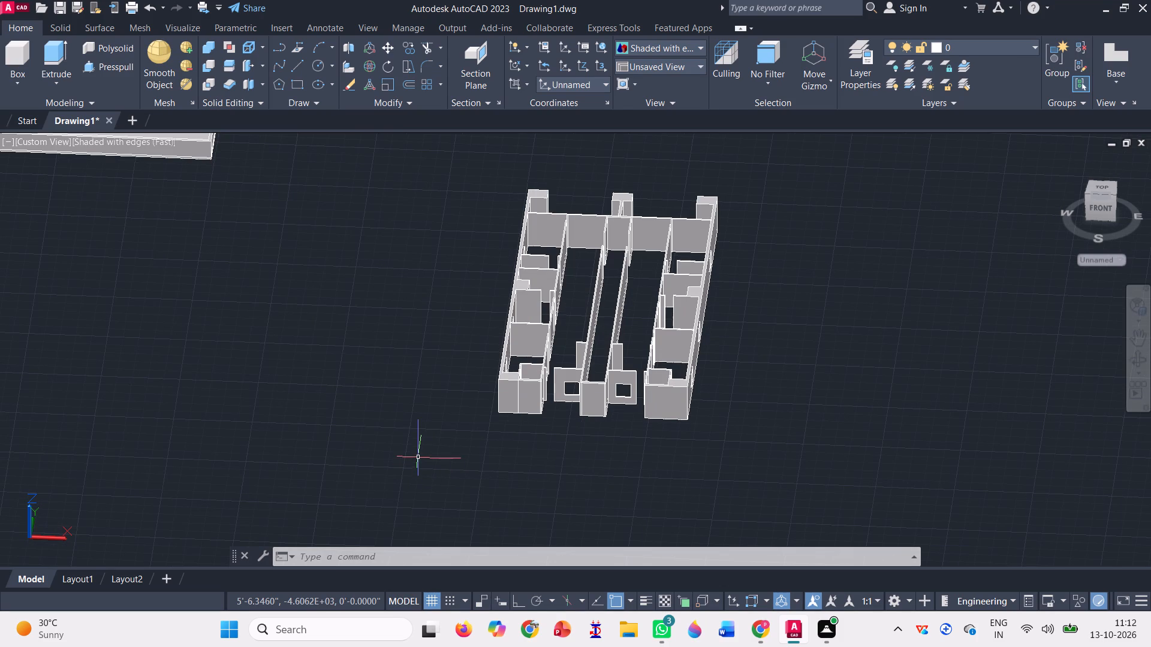
key("Escape")
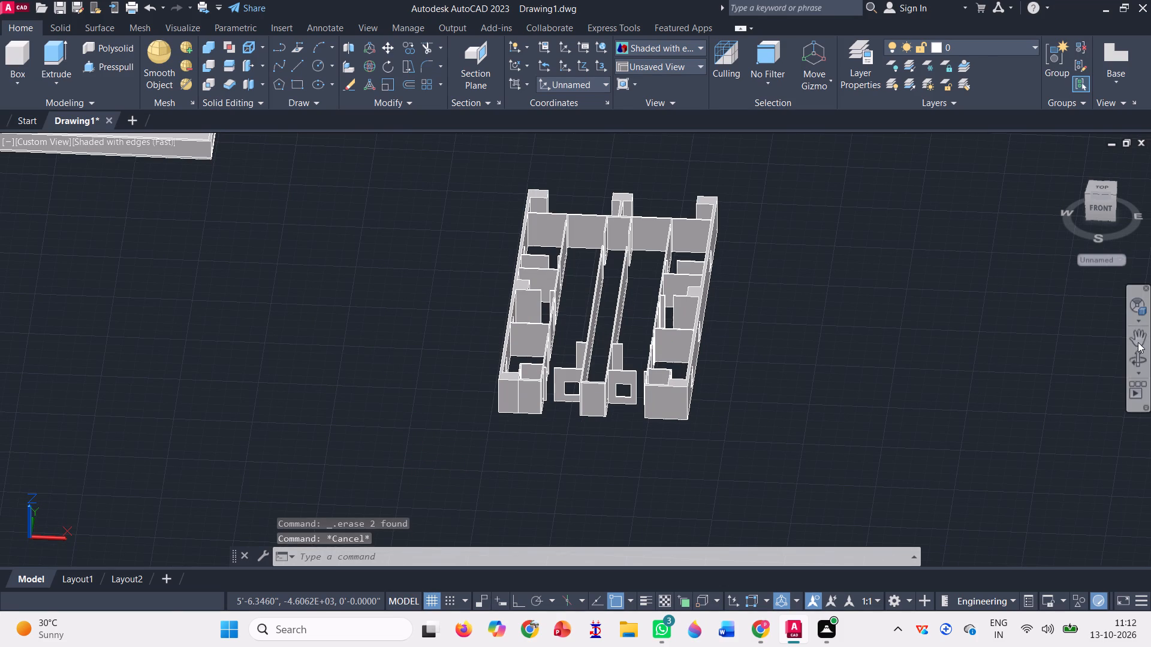
left_click(1138, 358)
left_click_drag(706, 468, 687, 449)
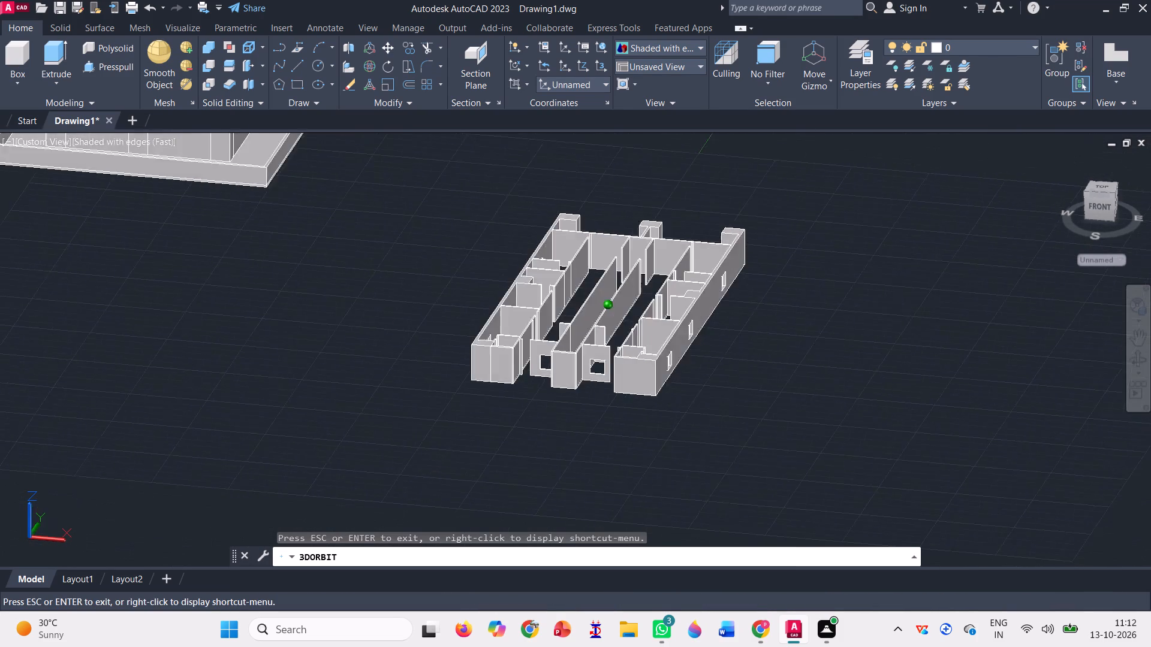
left_click_drag(687, 449, 726, 448)
left_click_drag(589, 445, 594, 451)
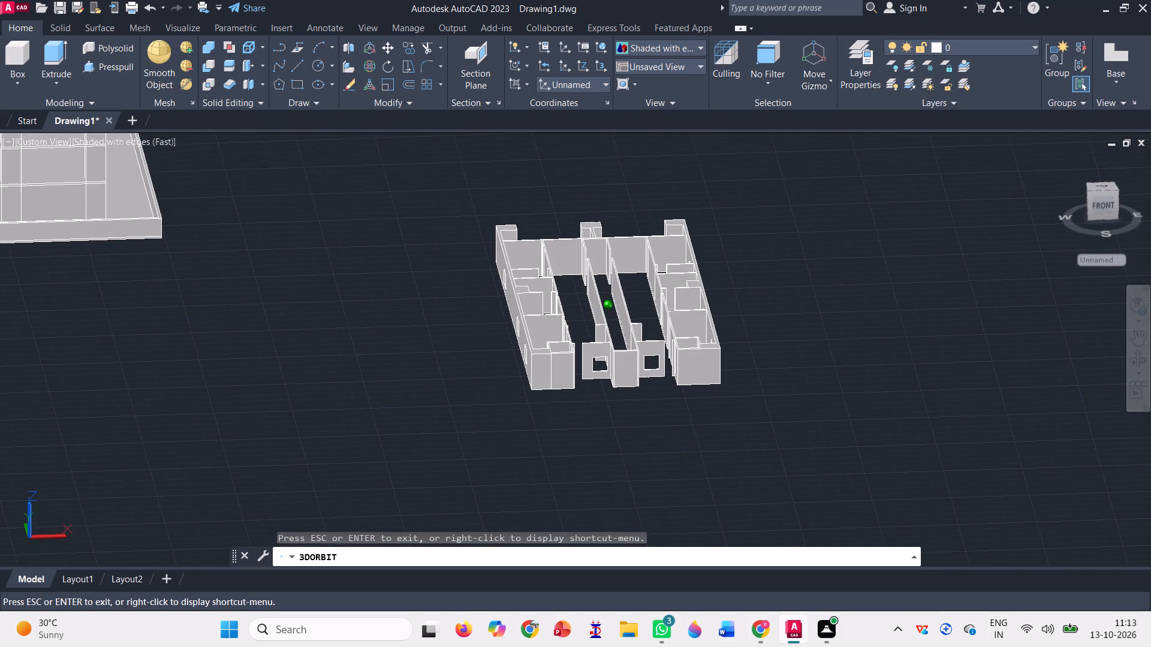
left_click_drag(594, 451, 623, 452)
scroll(733, 354, "up", 3)
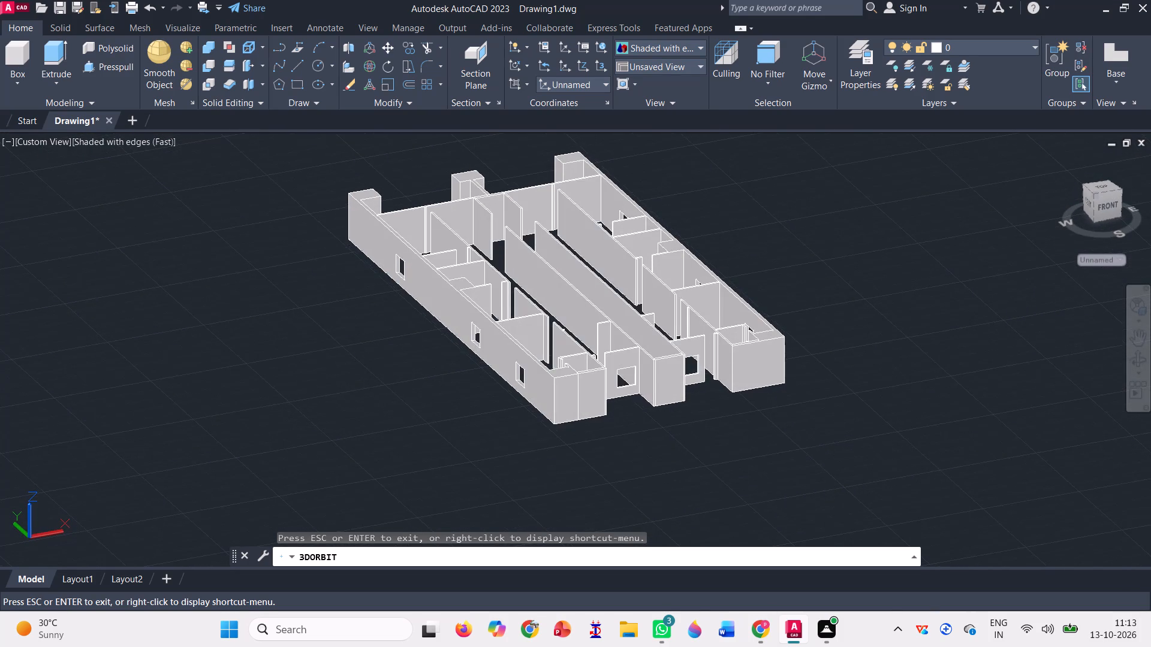
scroll(602, 368, "up", 4)
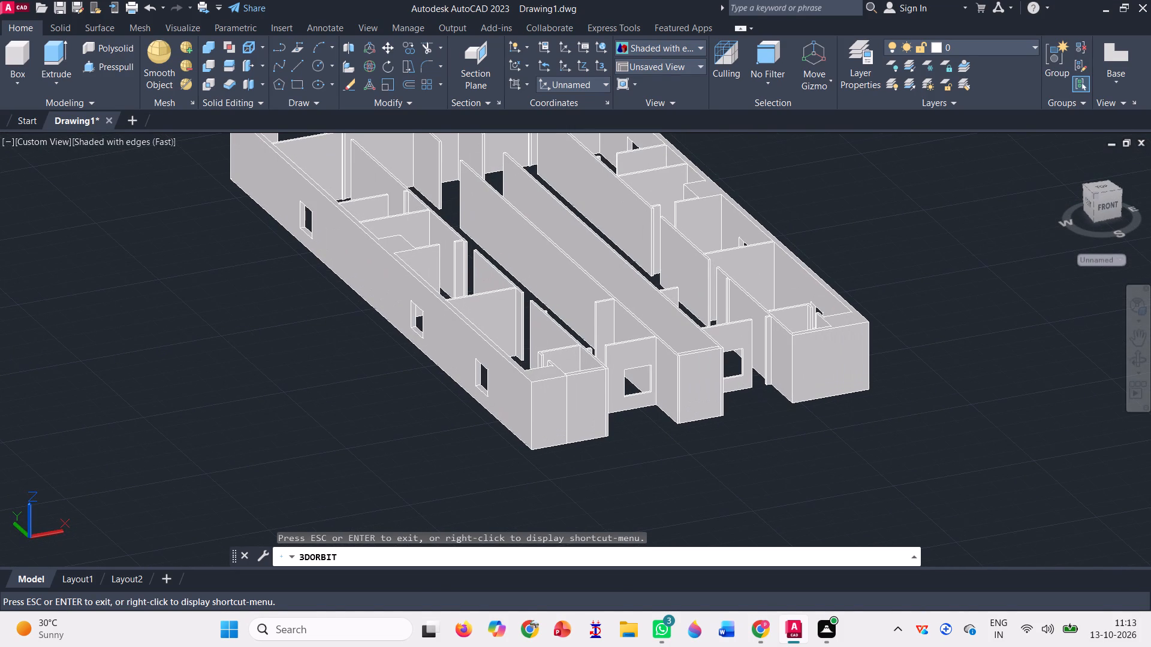
key("Escape")
scroll(534, 465, "down", 1)
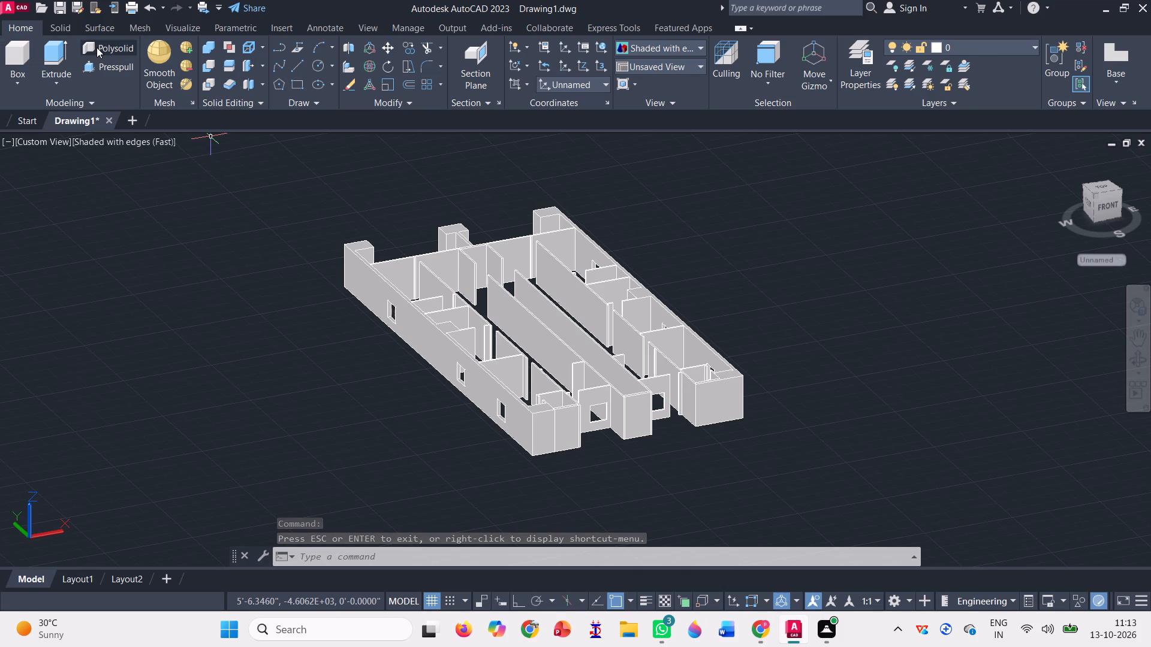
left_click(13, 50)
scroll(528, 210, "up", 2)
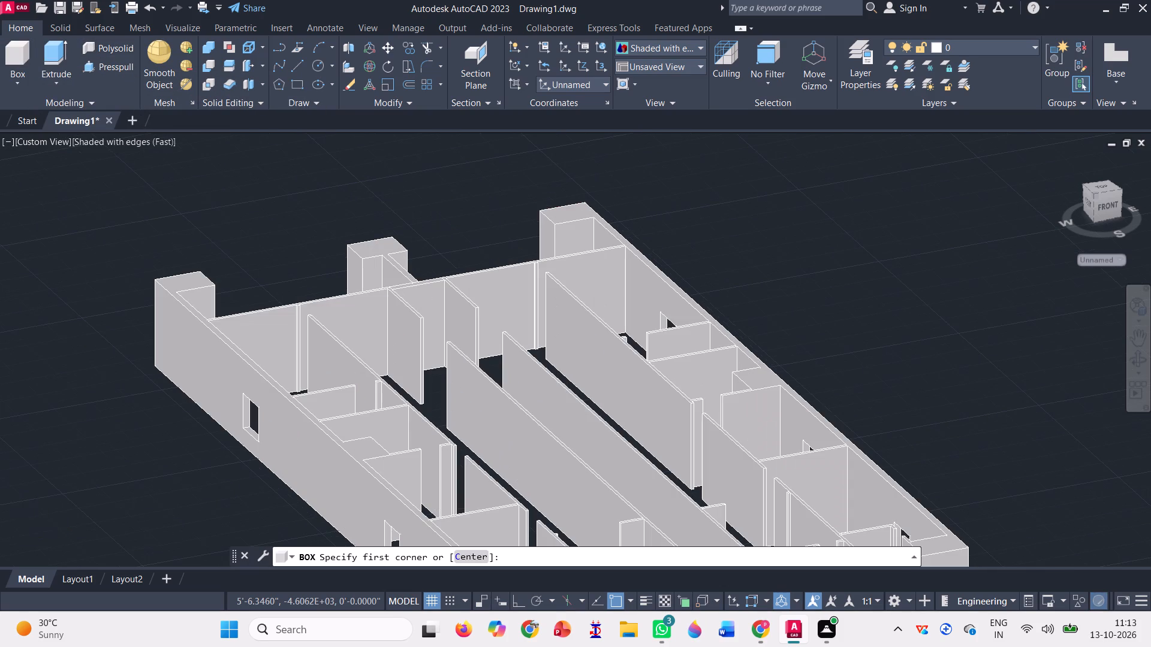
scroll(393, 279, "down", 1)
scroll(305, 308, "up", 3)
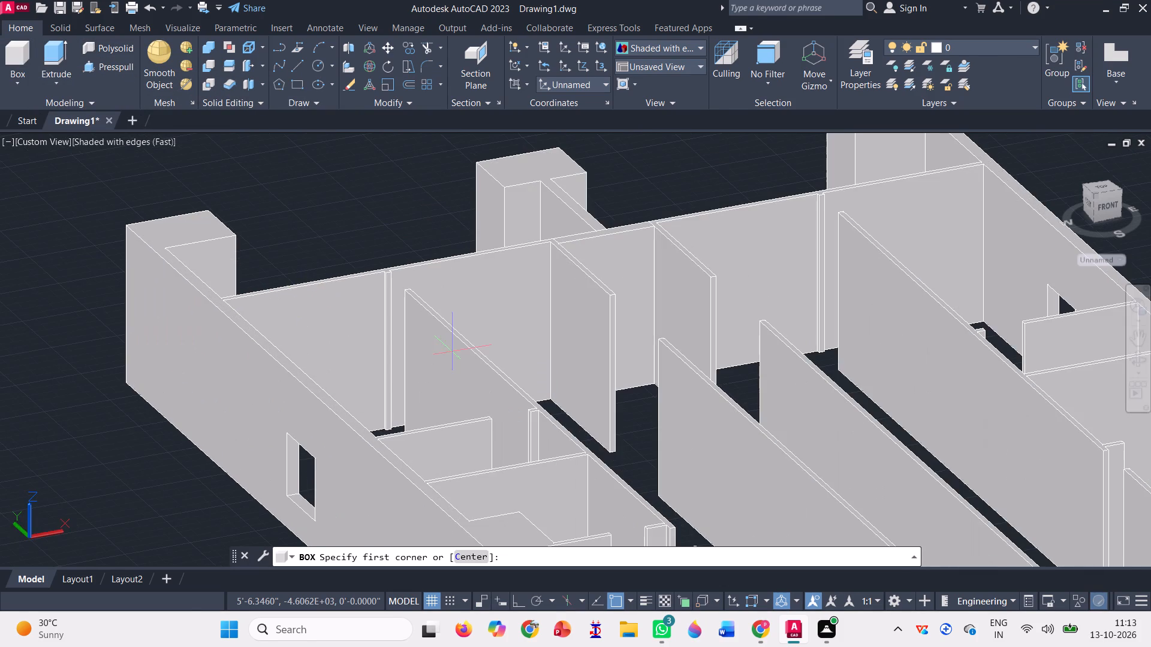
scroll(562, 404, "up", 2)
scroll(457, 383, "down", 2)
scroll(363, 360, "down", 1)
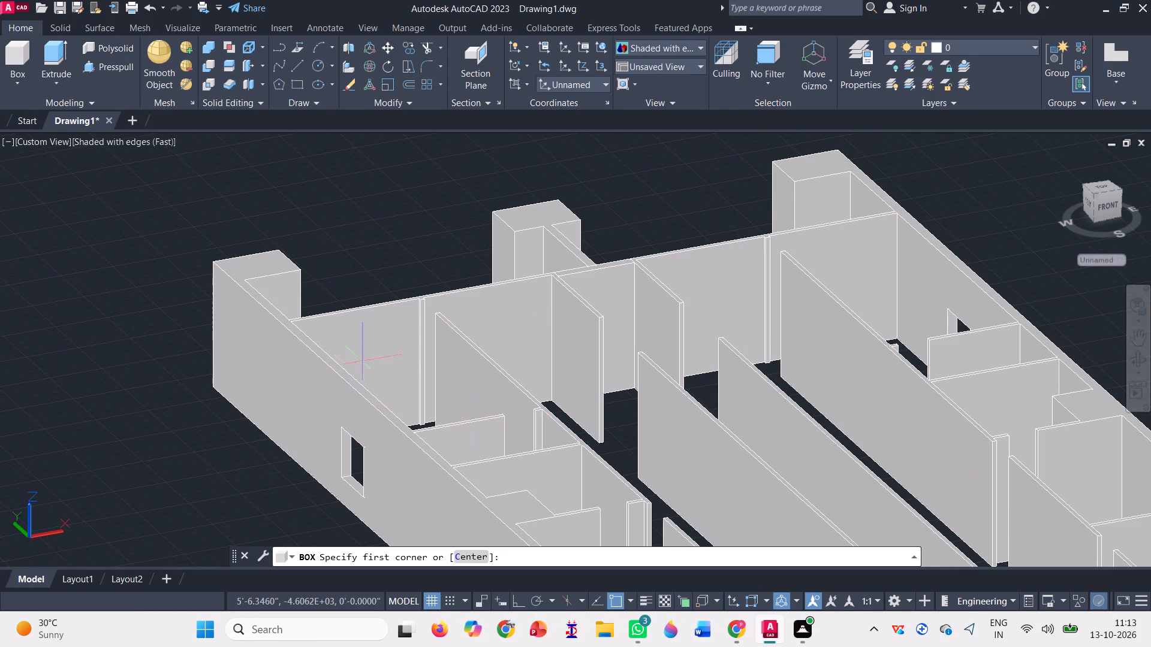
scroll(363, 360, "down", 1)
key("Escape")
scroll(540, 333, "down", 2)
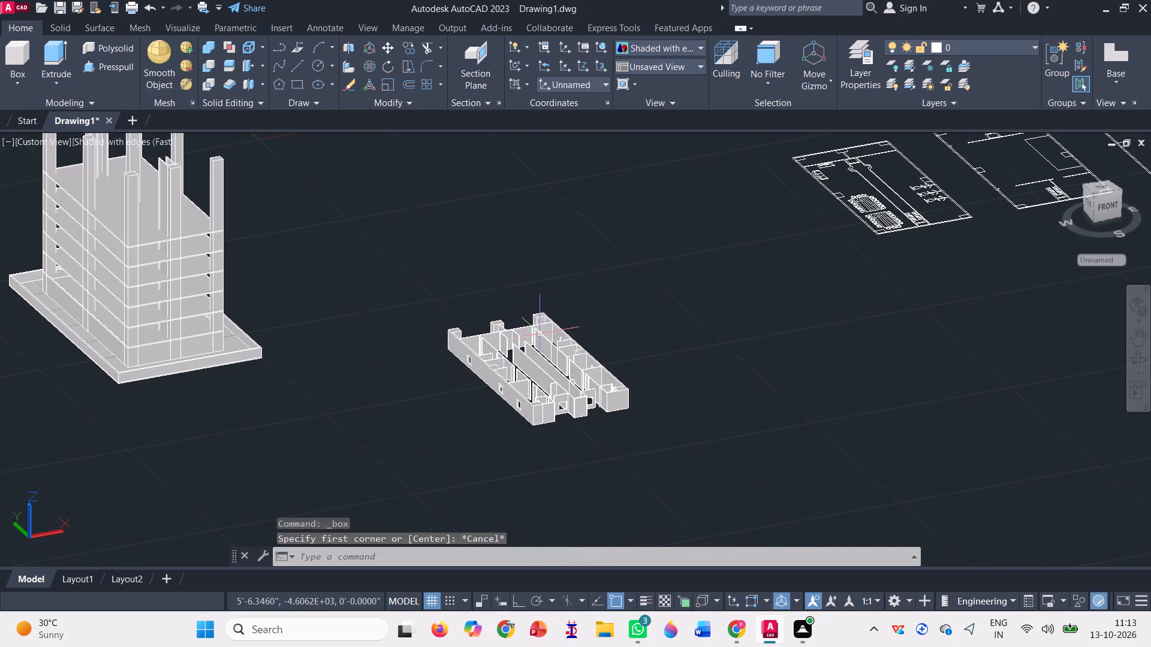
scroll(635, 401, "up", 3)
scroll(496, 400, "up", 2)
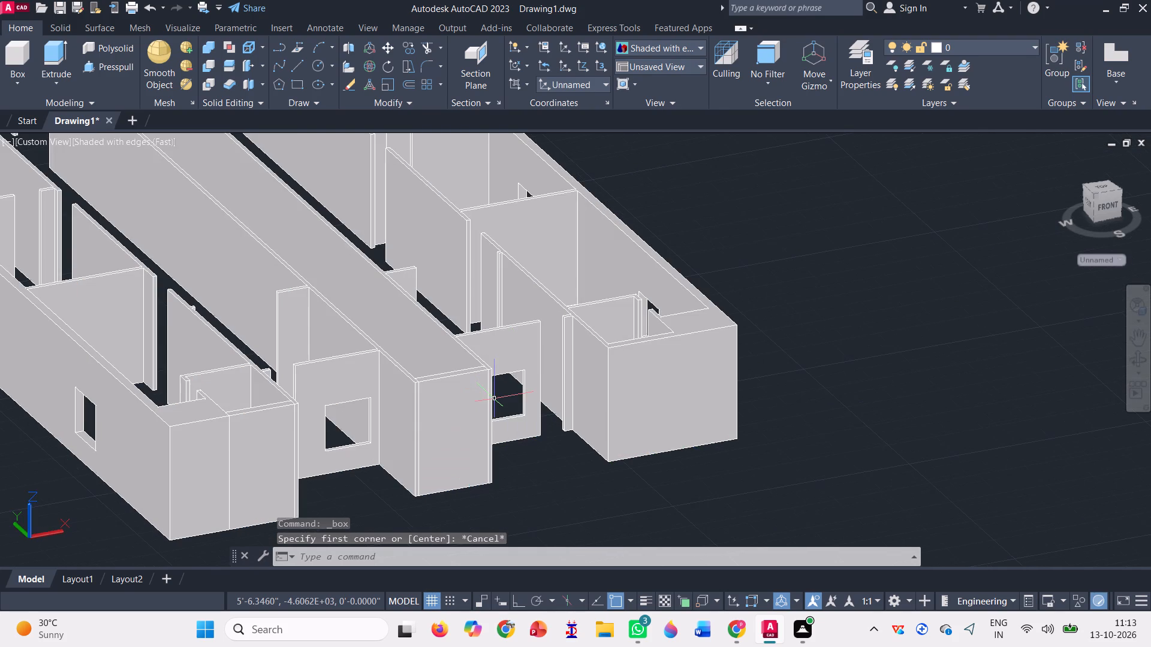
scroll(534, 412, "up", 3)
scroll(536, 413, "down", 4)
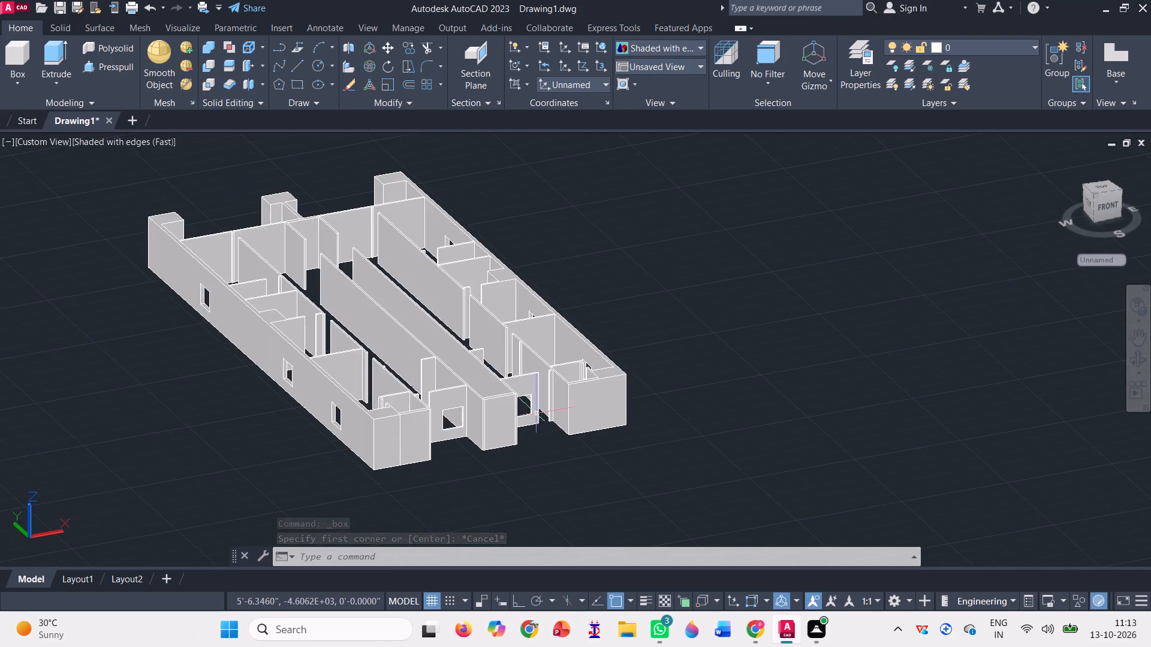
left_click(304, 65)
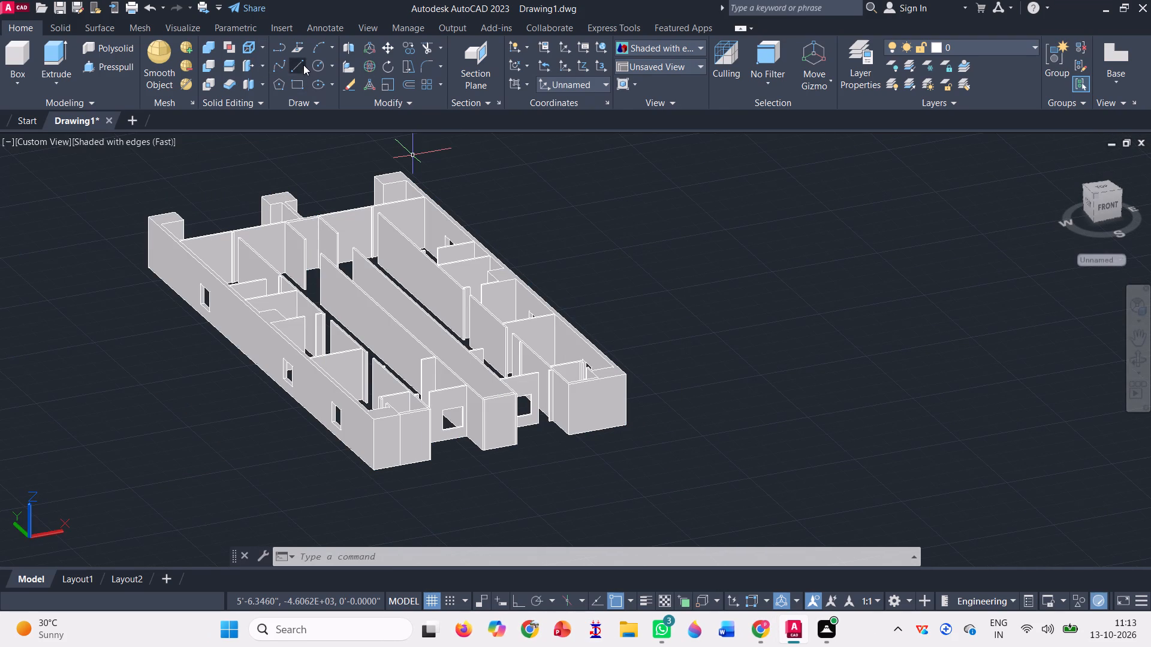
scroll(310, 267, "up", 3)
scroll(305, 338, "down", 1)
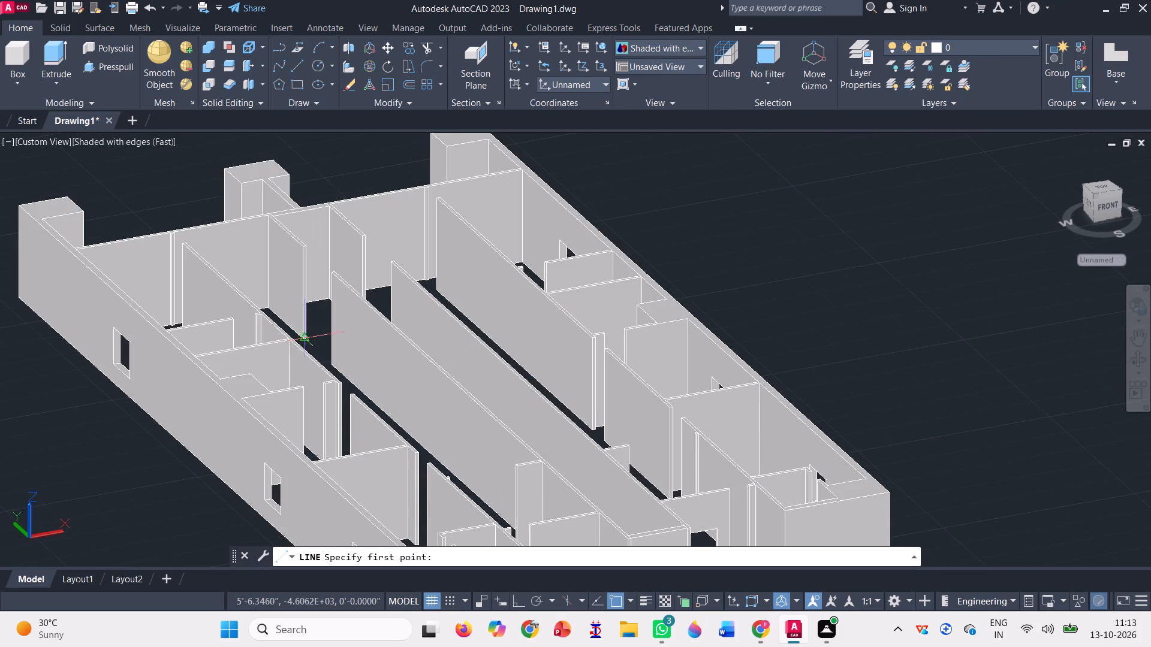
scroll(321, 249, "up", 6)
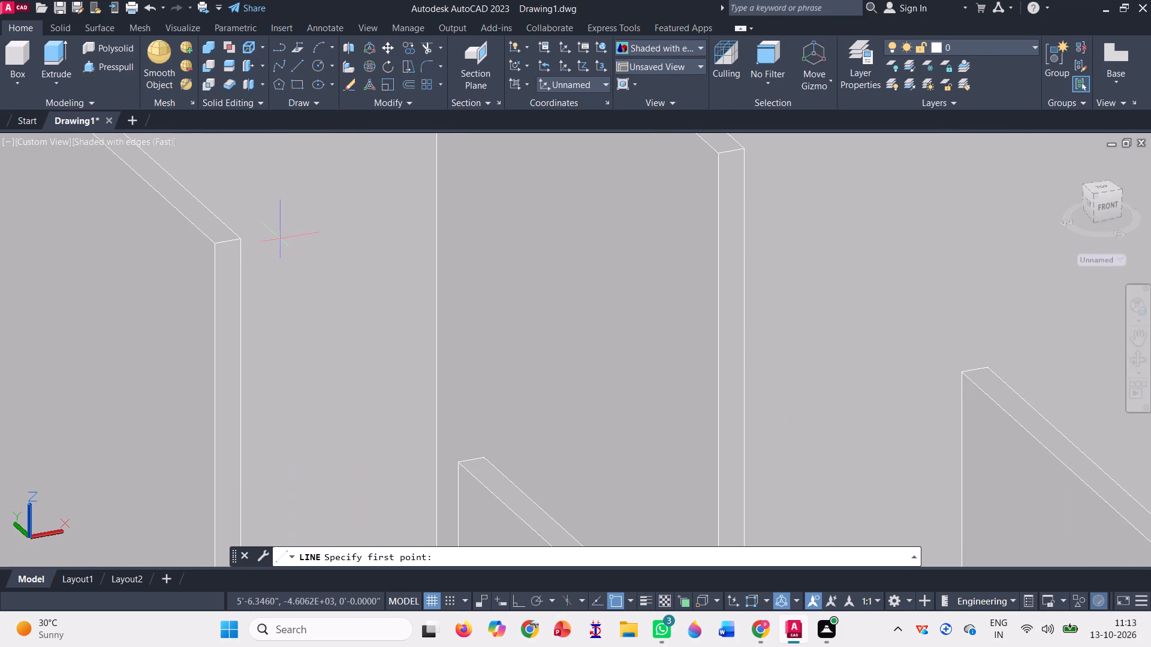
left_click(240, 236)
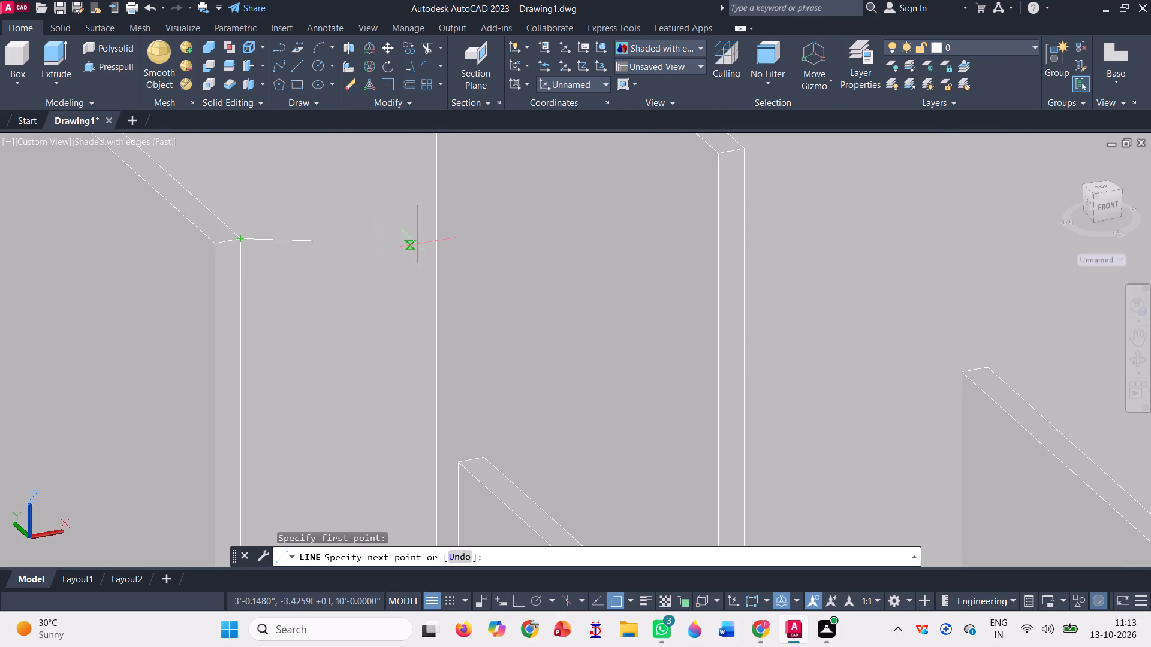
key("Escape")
Draw a box 3' downward from the wall top across the doorway gap near the rear of the western central partition.
left_click(22, 52)
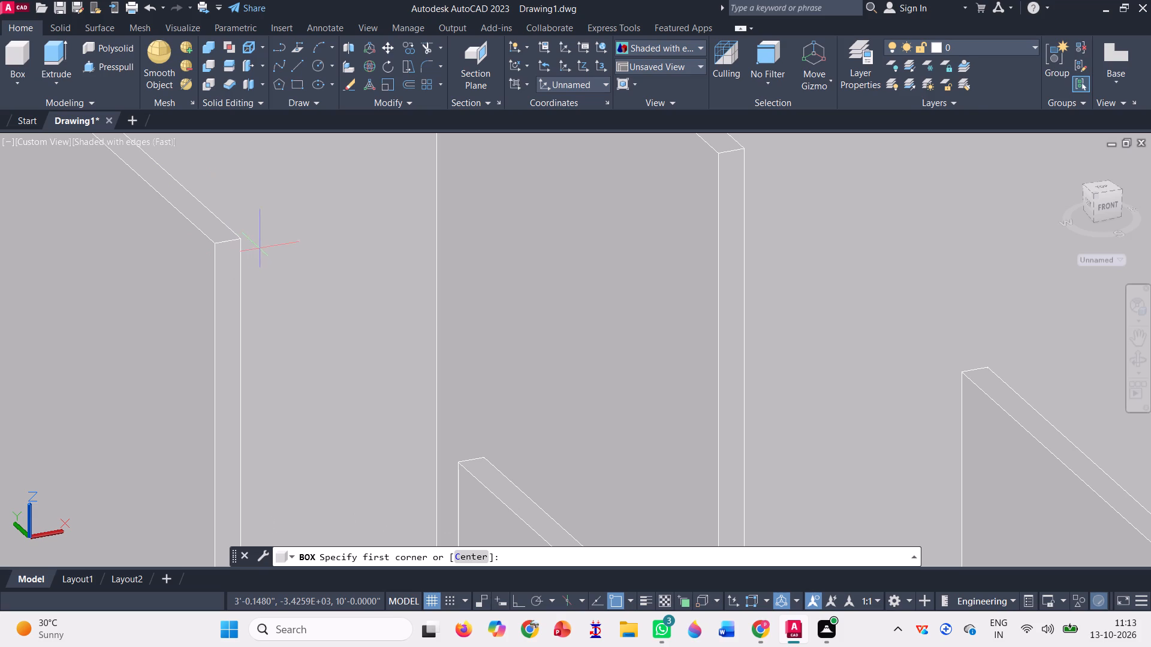
scroll(234, 243, "up", 4)
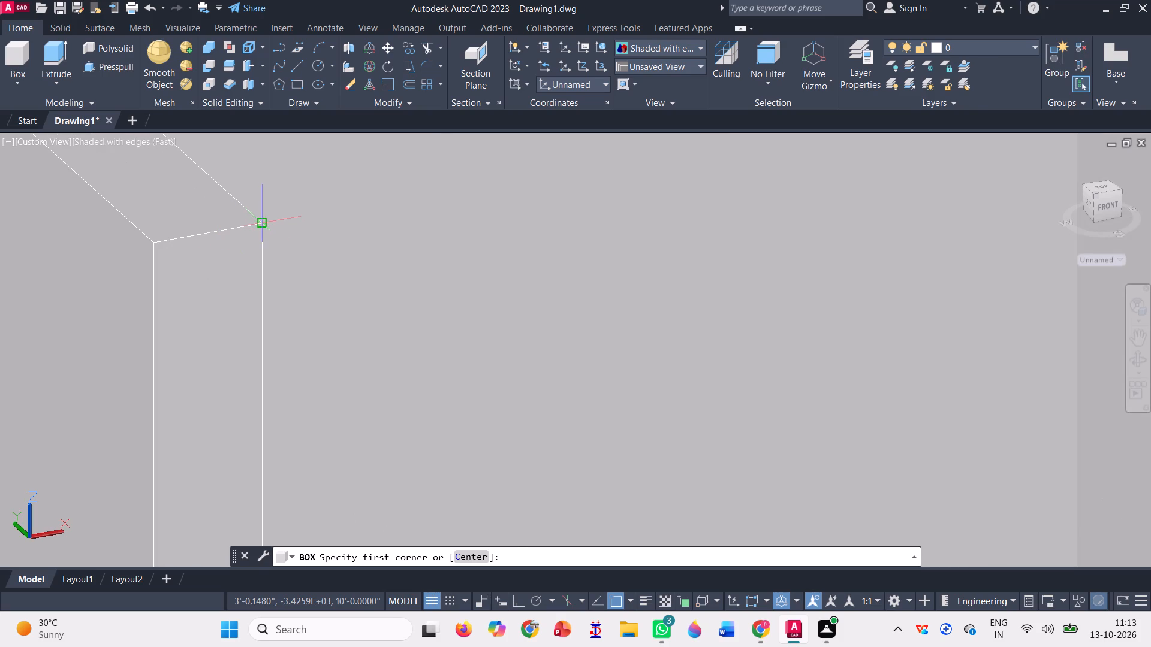
left_click(265, 225)
scroll(274, 233, "down", 4)
scroll(406, 391, "up", 1)
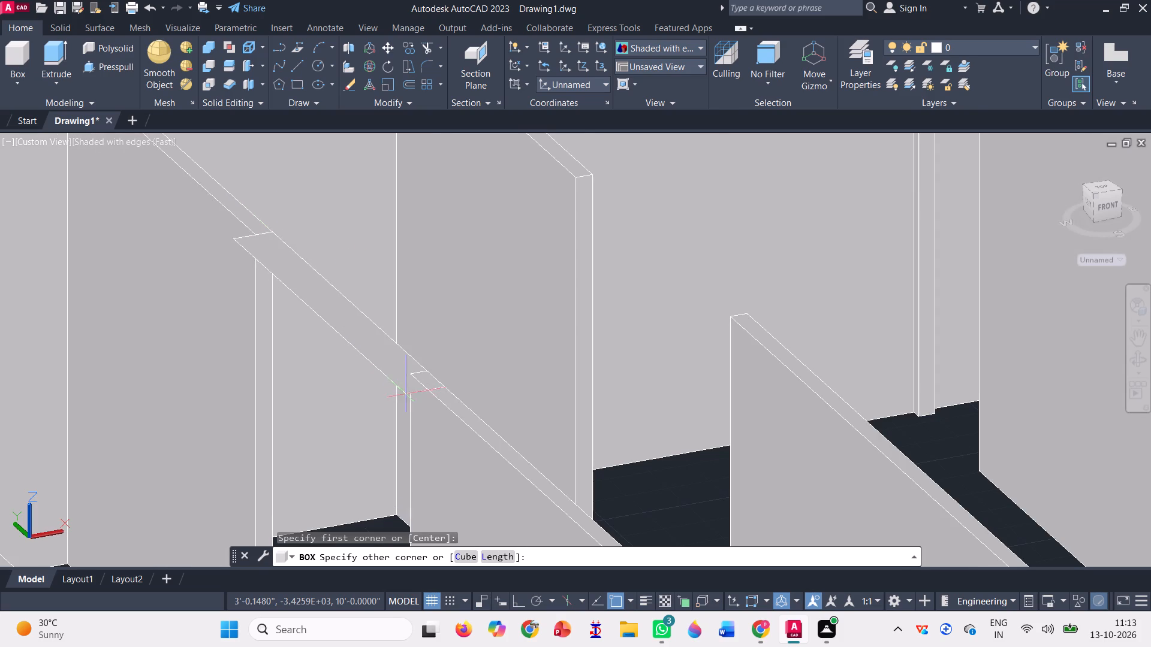
scroll(406, 391, "up", 4)
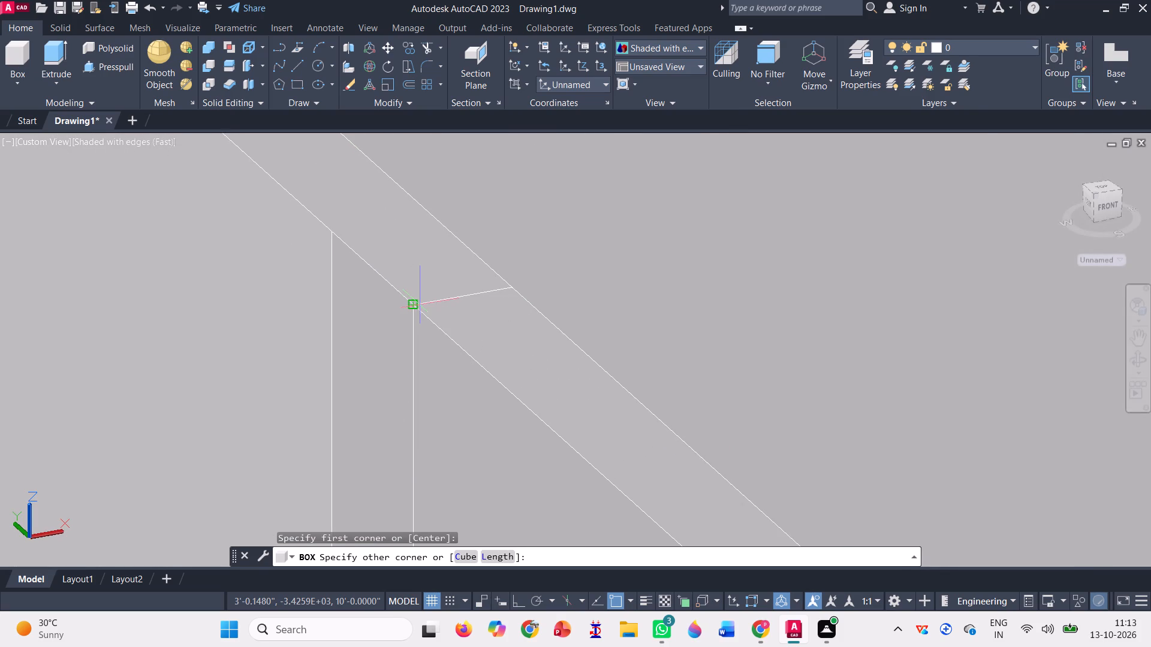
scroll(415, 304, "up", 3)
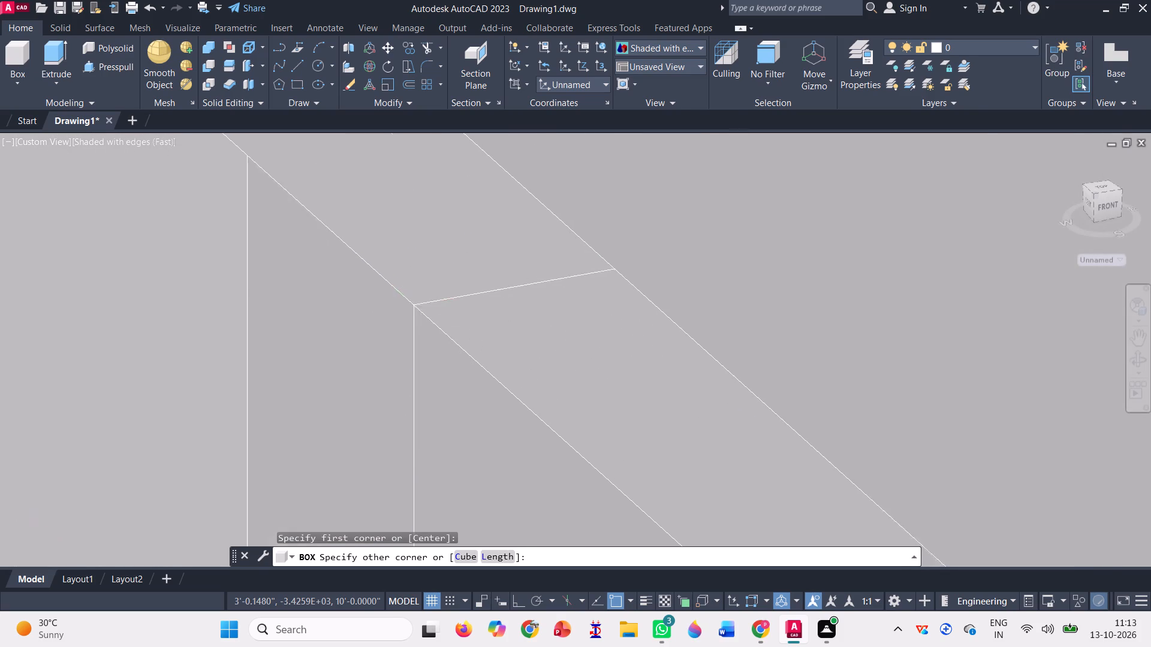
scroll(415, 304, "down", 1)
left_click(415, 304)
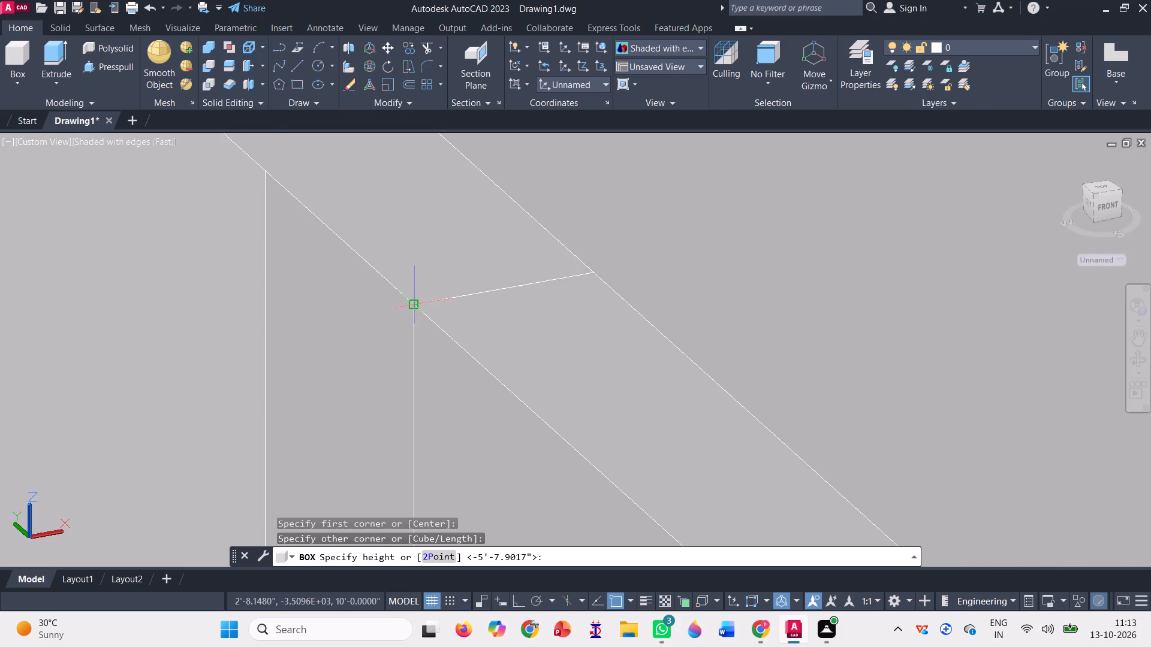
scroll(415, 303, "down", 4)
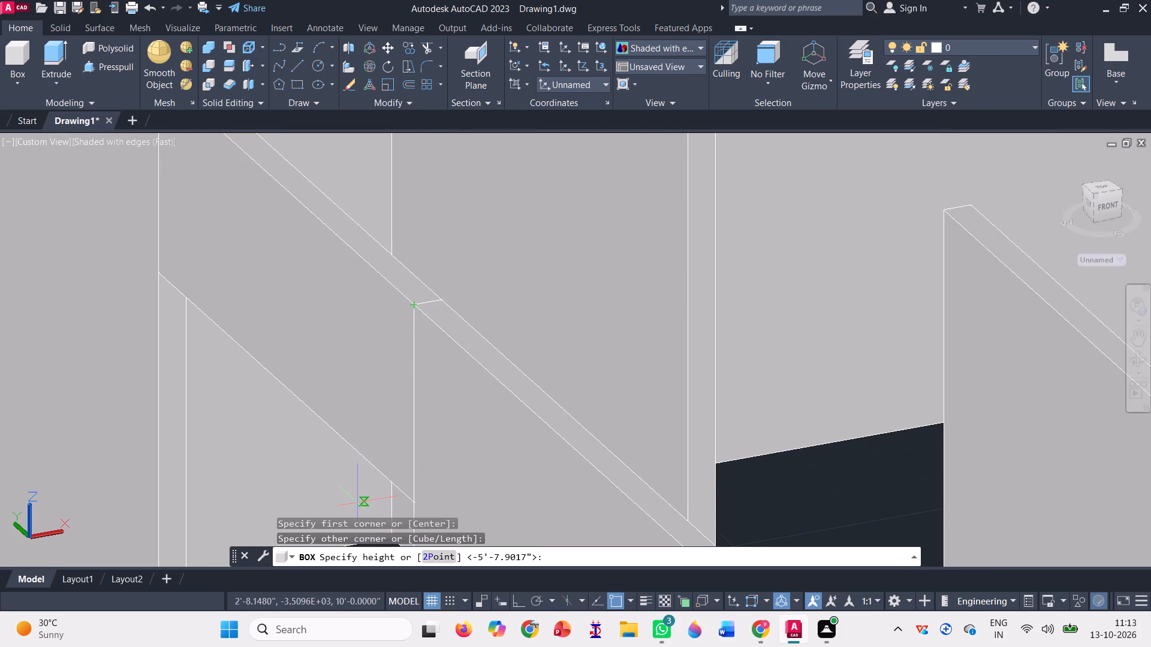
type("-3'")
key("Return")
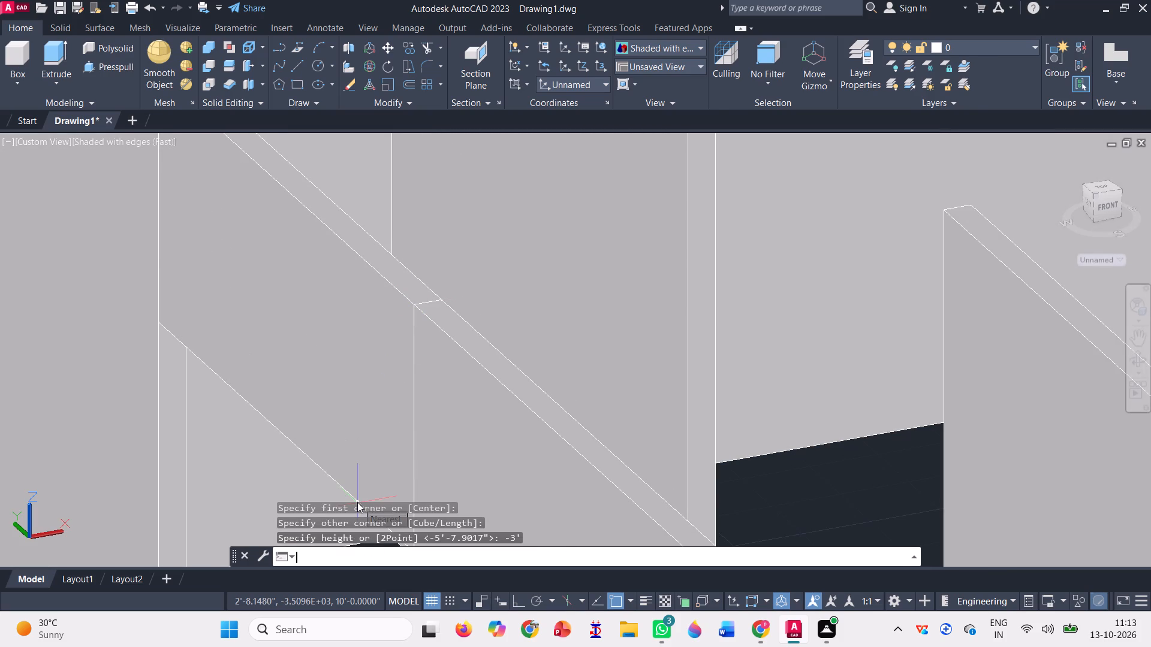
Draw a box 3' downward from the wall top across the matching doorway gap in the neighbouring central partition to the east.
scroll(357, 502, "down", 2)
scroll(332, 398, "down", 2)
scroll(430, 439, "down", 1)
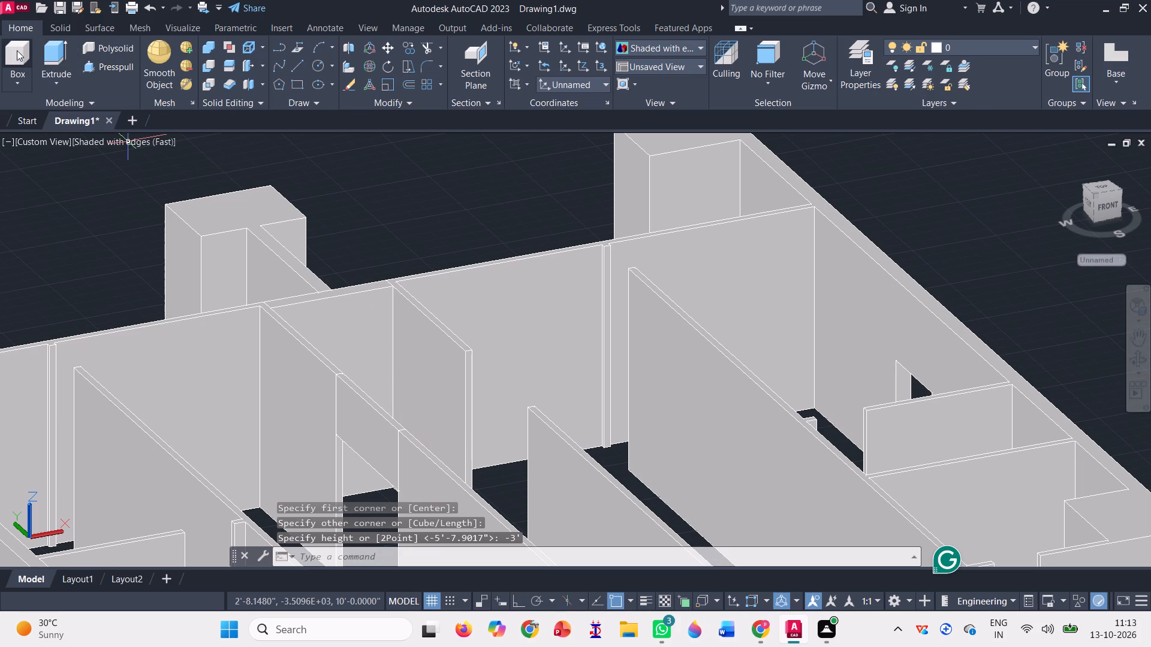
left_click(11, 43)
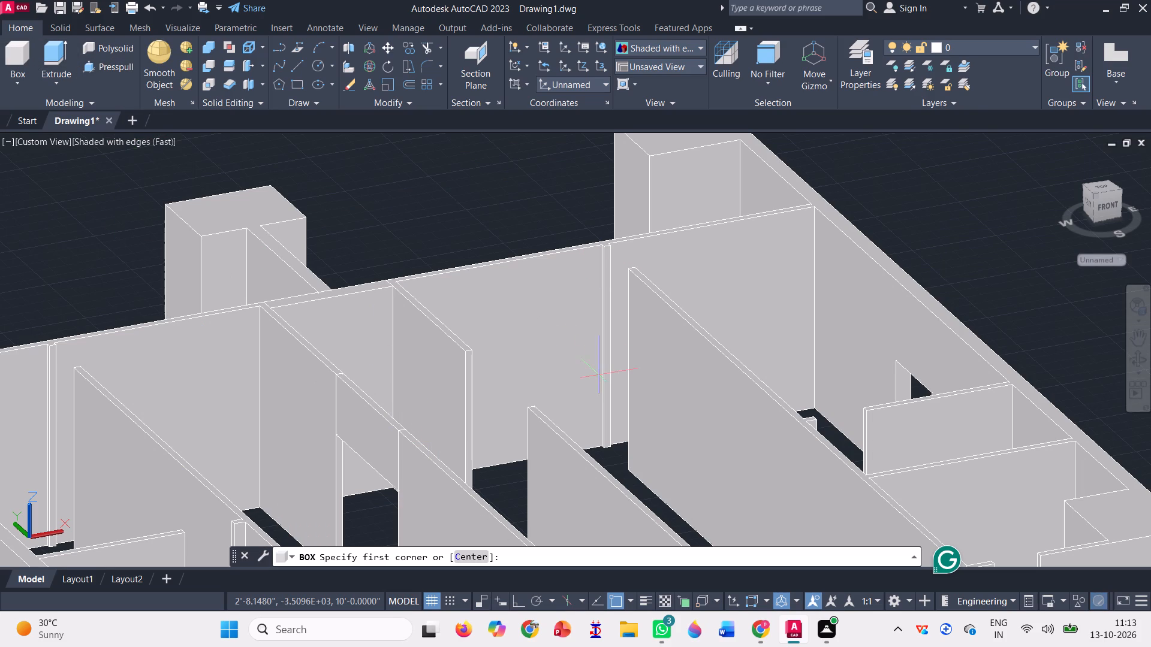
scroll(526, 416, "up", 2)
scroll(428, 273, "up", 2)
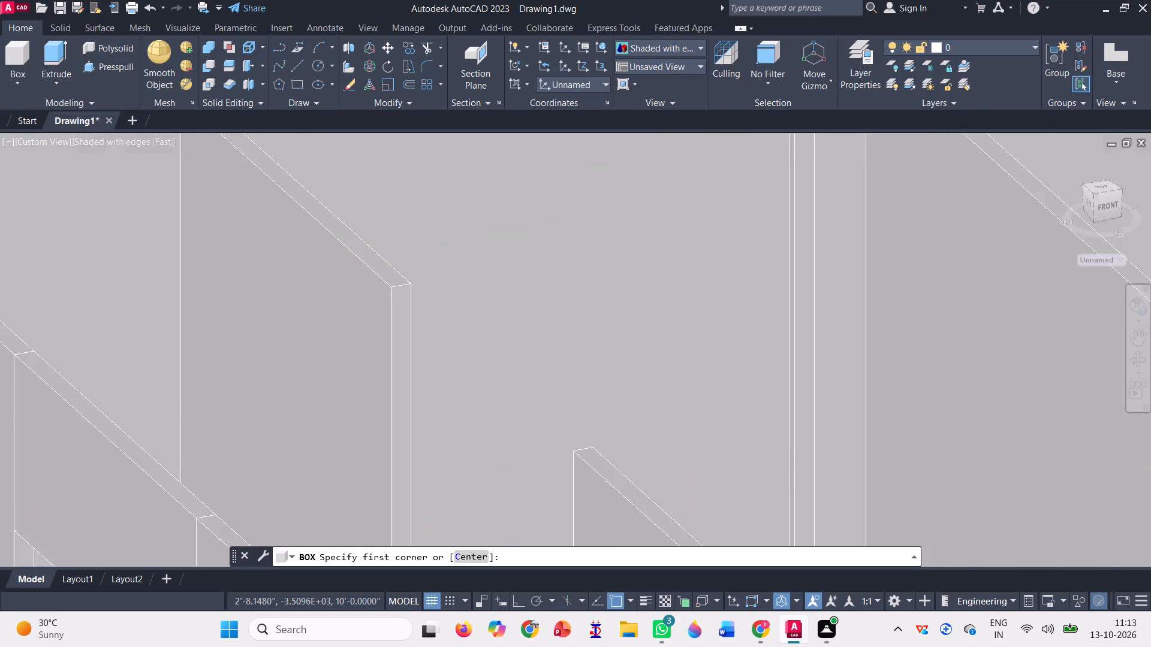
scroll(428, 273, "up", 1)
left_click(393, 291)
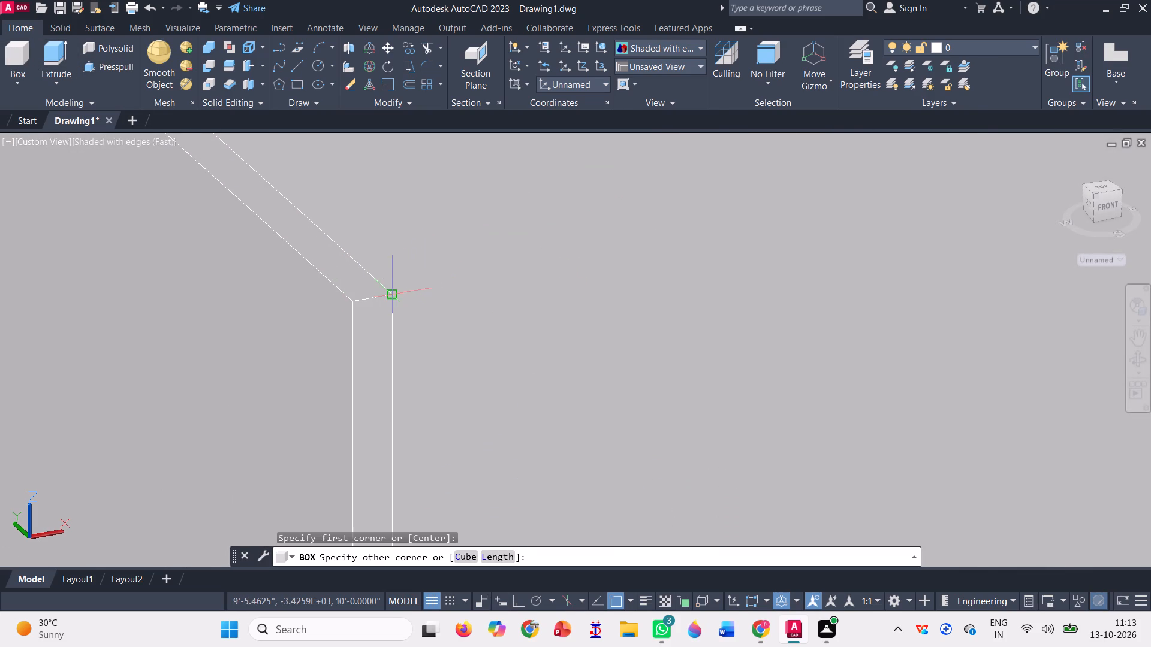
scroll(429, 256, "down", 2)
scroll(538, 415, "up", 3)
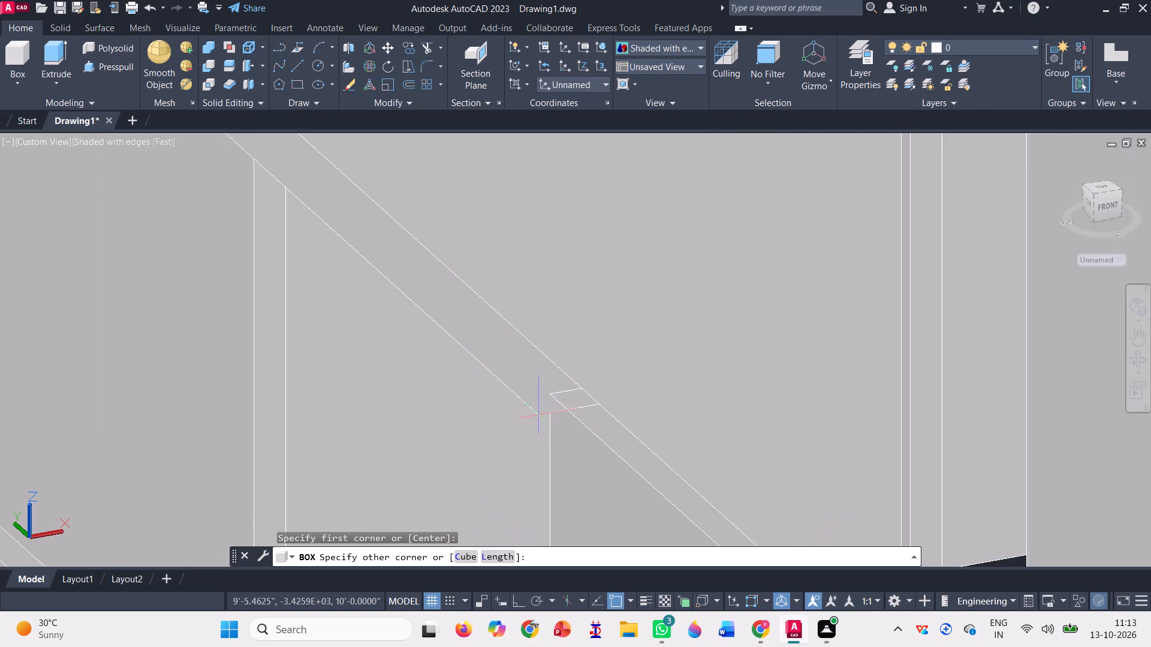
left_click(558, 386)
scroll(558, 386, "down", 3)
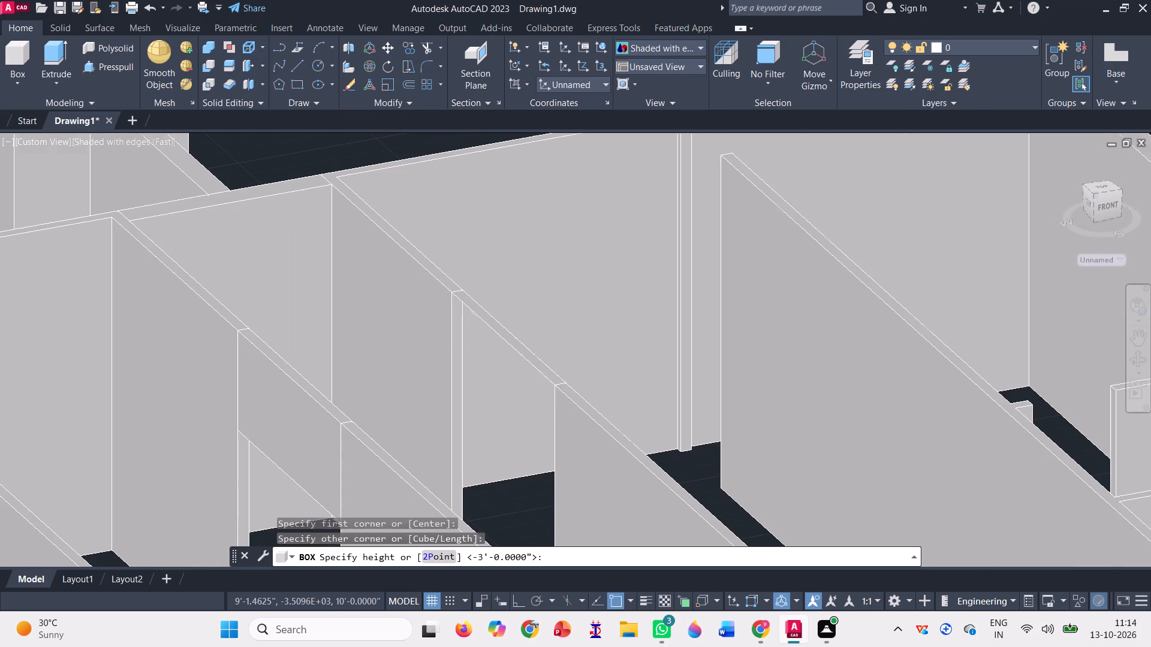
type("-3")
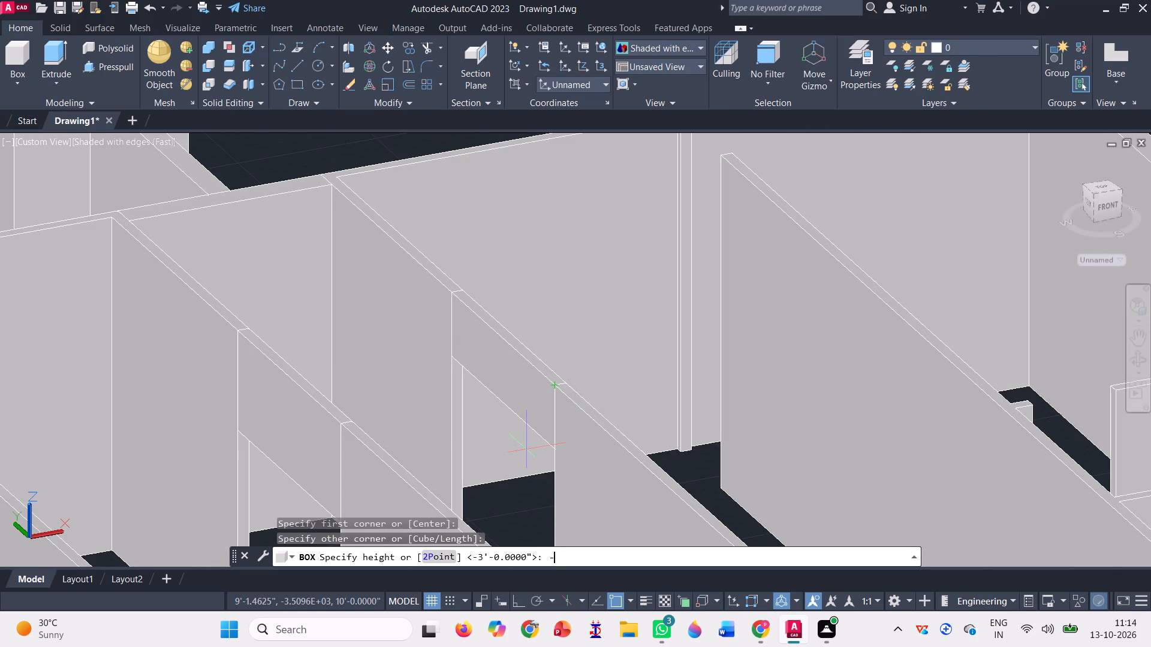
key("apostrophe")
key("Return")
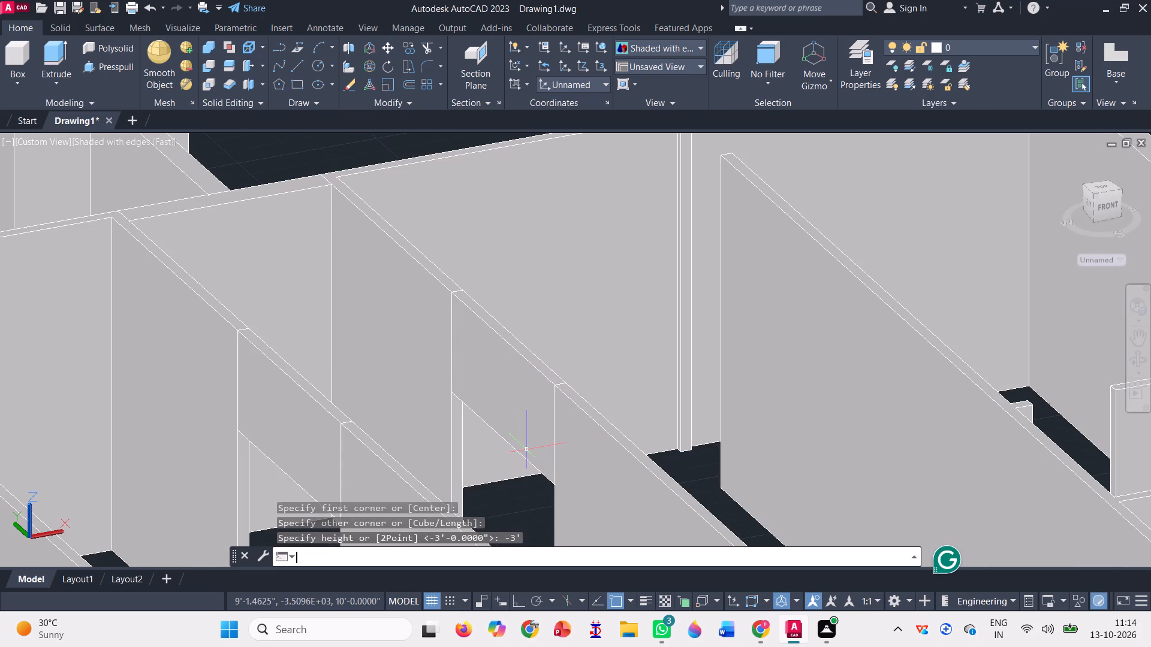
Draw a box 3' downward across the doorway gap between the rear wall's stub and the long partition of the west rooms.
scroll(444, 390, "down", 1)
scroll(565, 312, "down", 1)
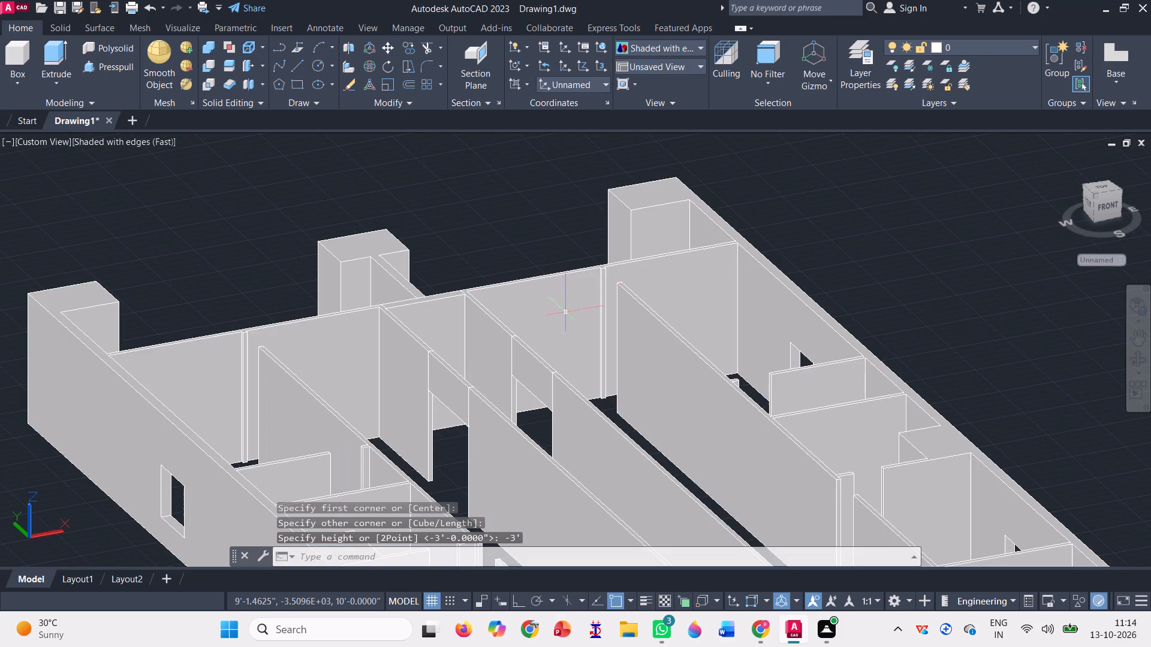
scroll(626, 264, "up", 2)
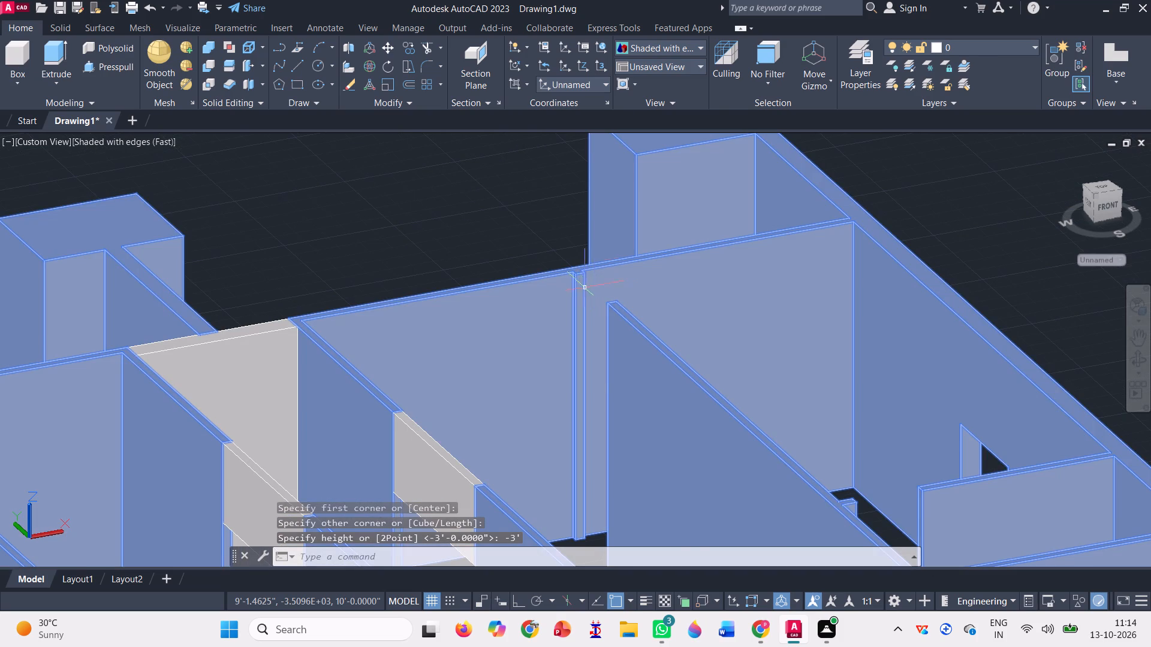
scroll(577, 262, "down", 2)
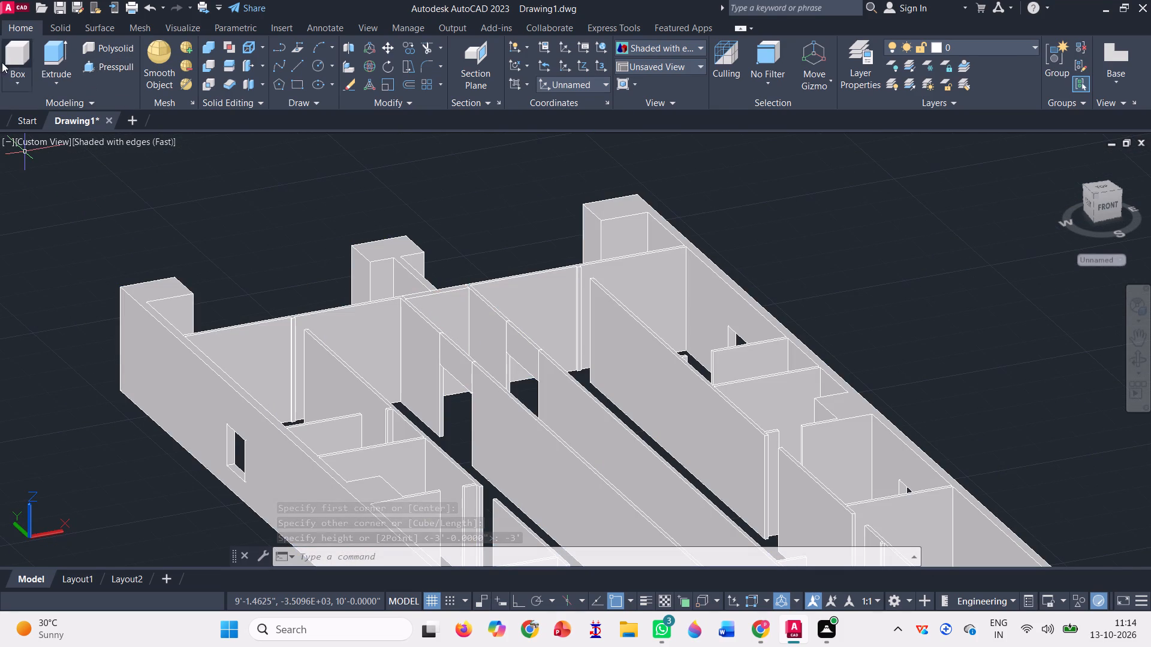
left_click(20, 50)
scroll(249, 355, "up", 2)
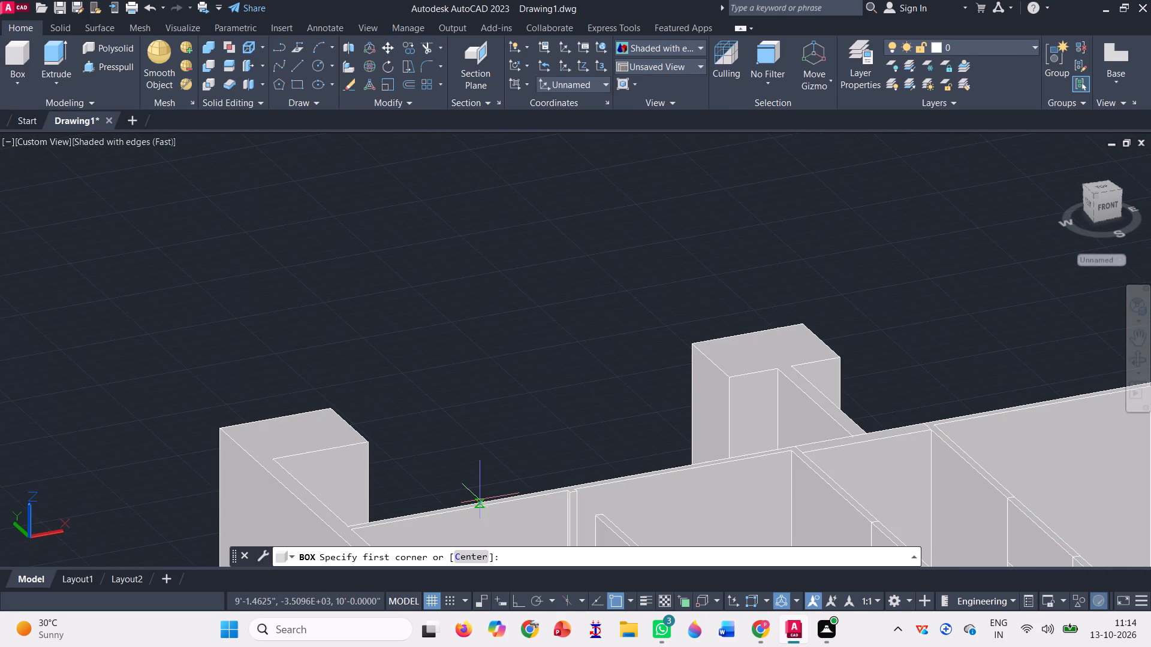
scroll(381, 405, "down", 2)
scroll(463, 524, "up", 3)
scroll(522, 405, "up", 1)
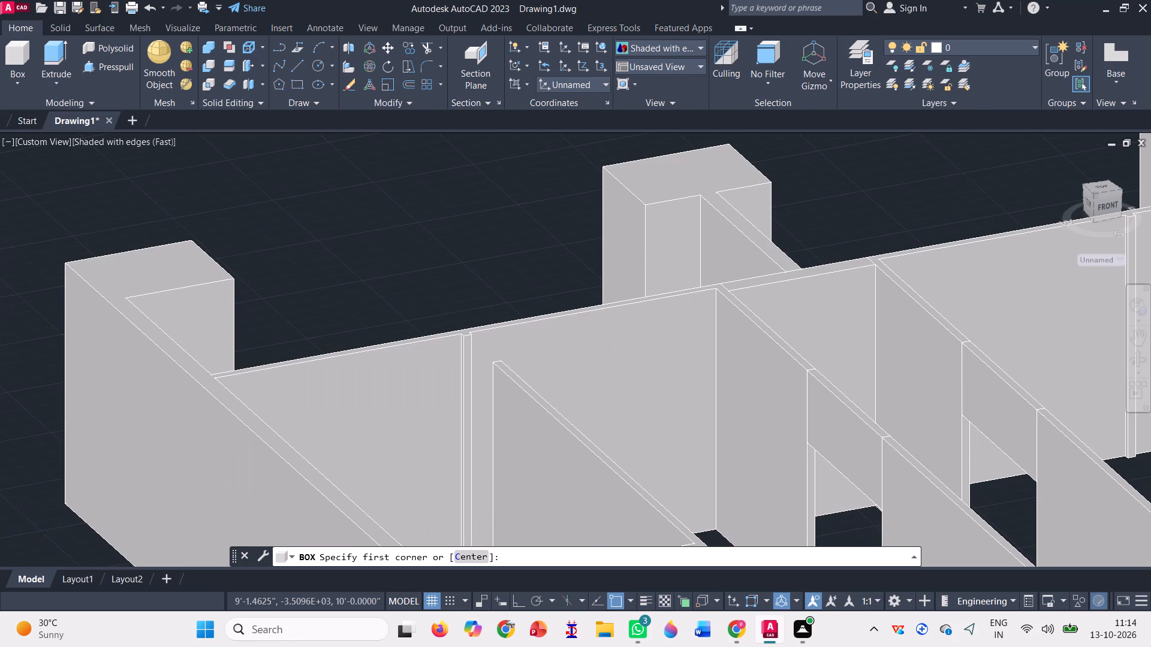
scroll(522, 405, "up", 1)
scroll(430, 289, "up", 3)
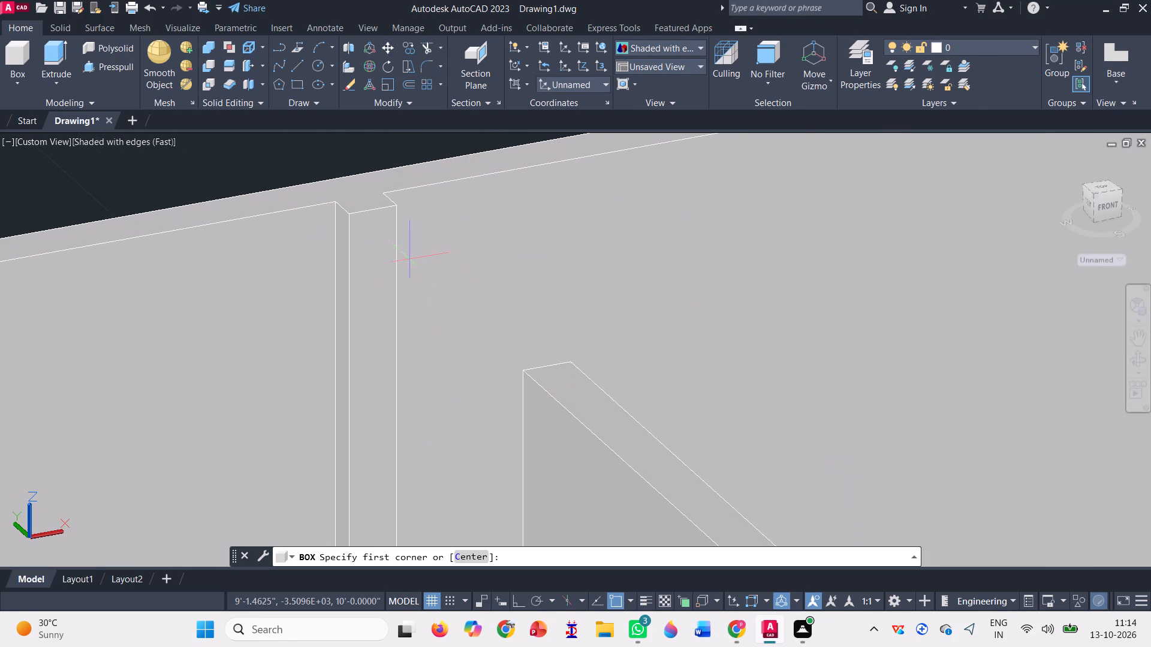
left_click(348, 213)
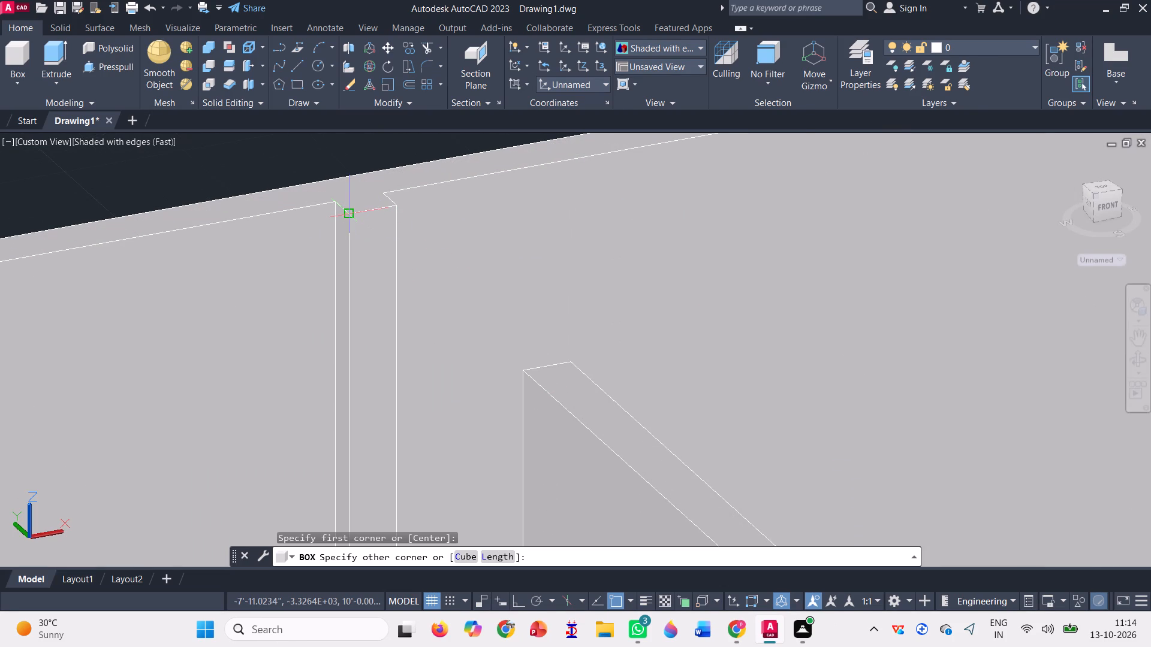
scroll(578, 364, "up", 3)
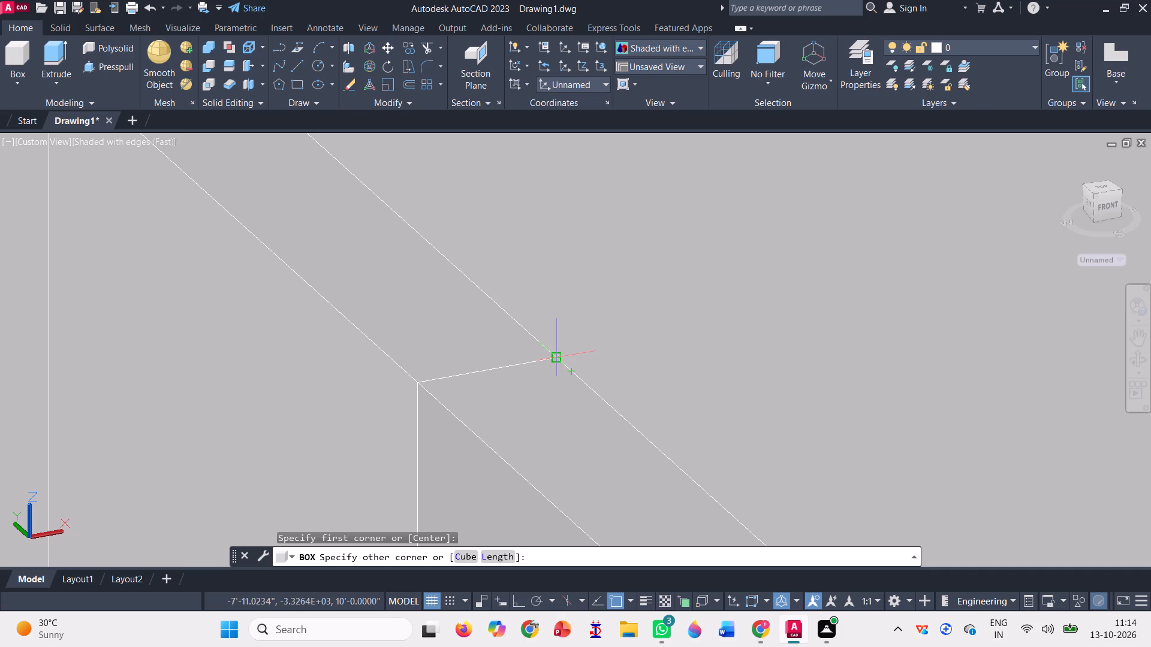
left_click(554, 353)
scroll(554, 353, "down", 3)
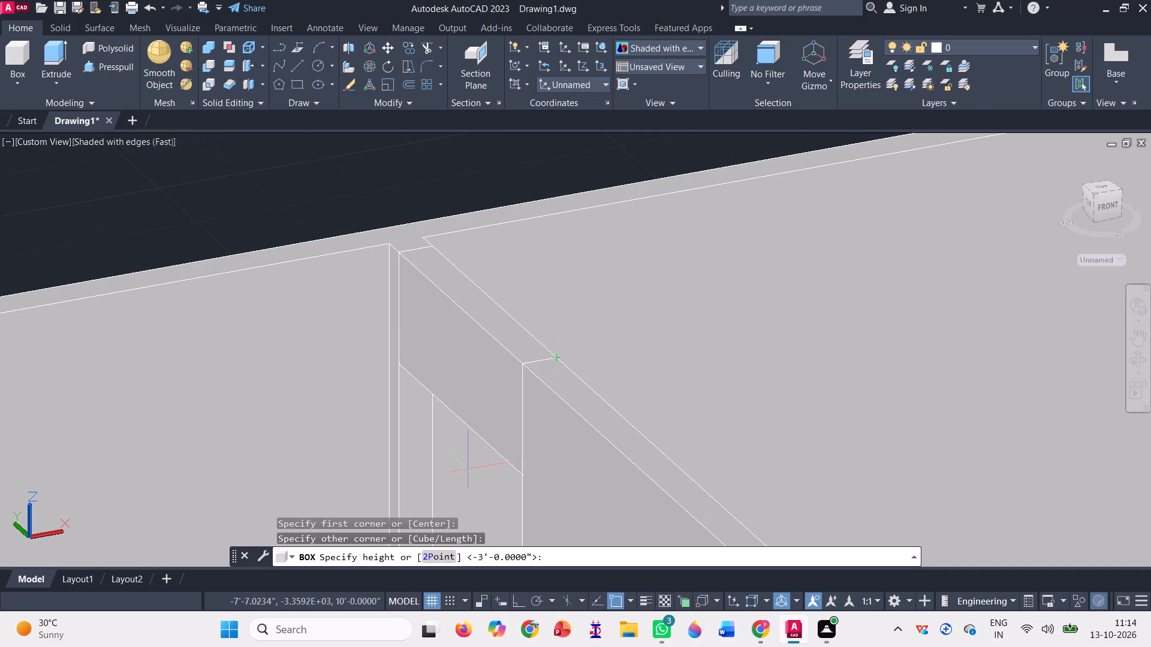
type("3'")
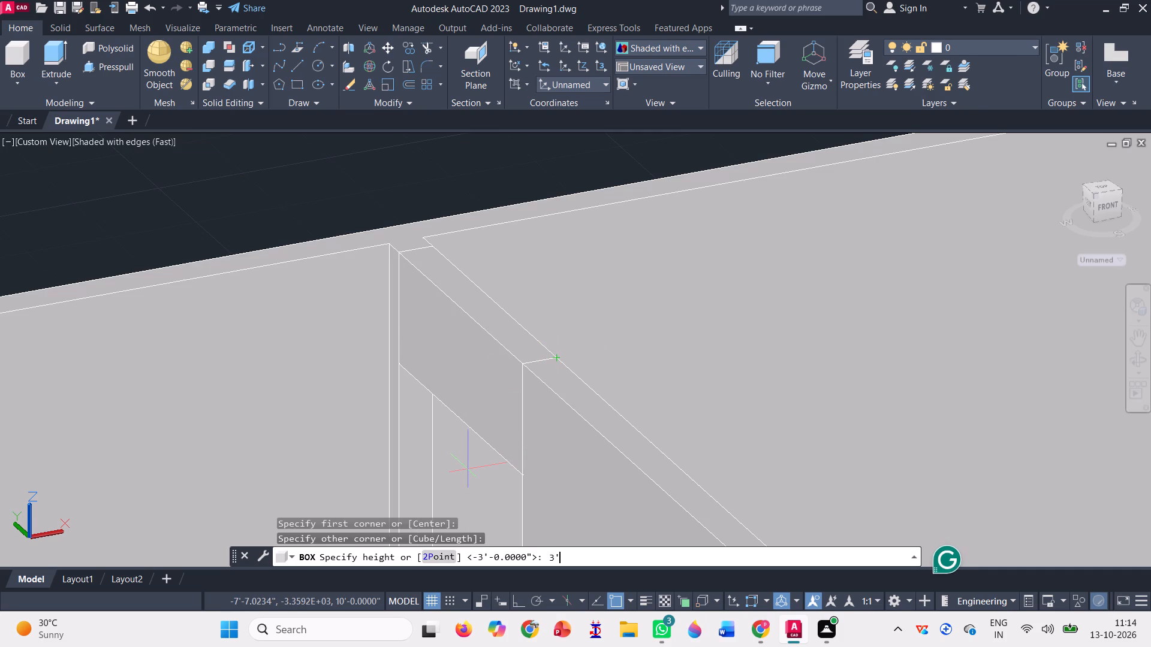
key("BackSpace")
key("BackSpace")
key("minus")
type("3'")
key("Return")
Draw a box 3' downward from the wall top across the doorway gap in the west rooms' rearmost cross wall, meeting the long partition's stub.
scroll(436, 391, "down", 2)
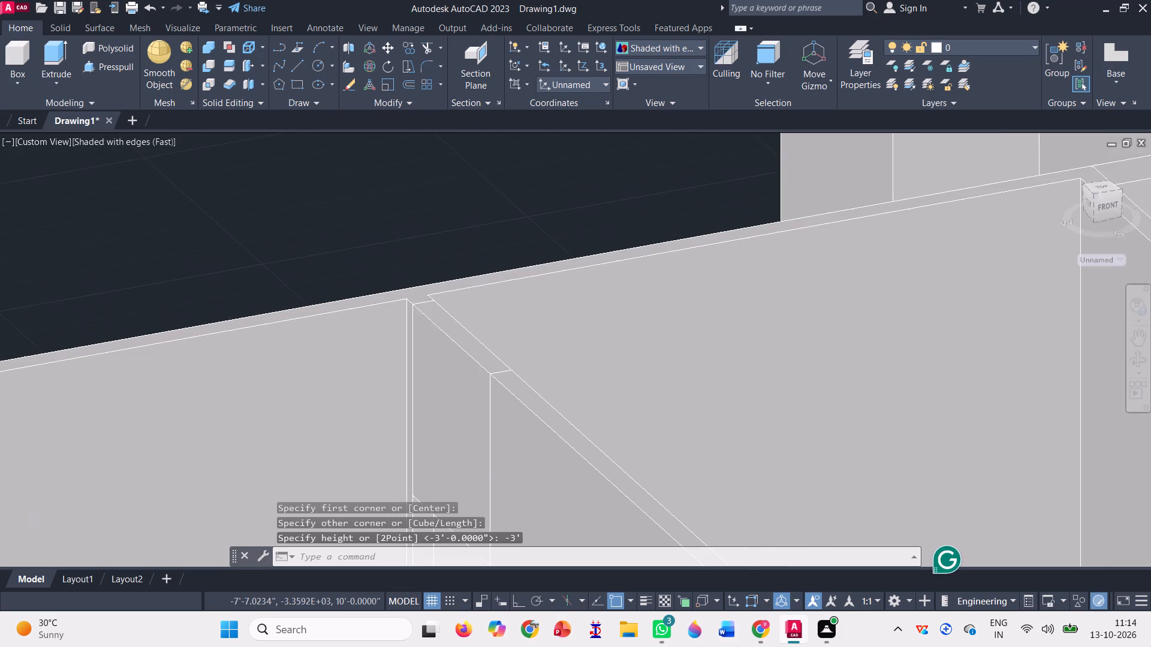
scroll(424, 322, "down", 1)
scroll(345, 262, "down", 1)
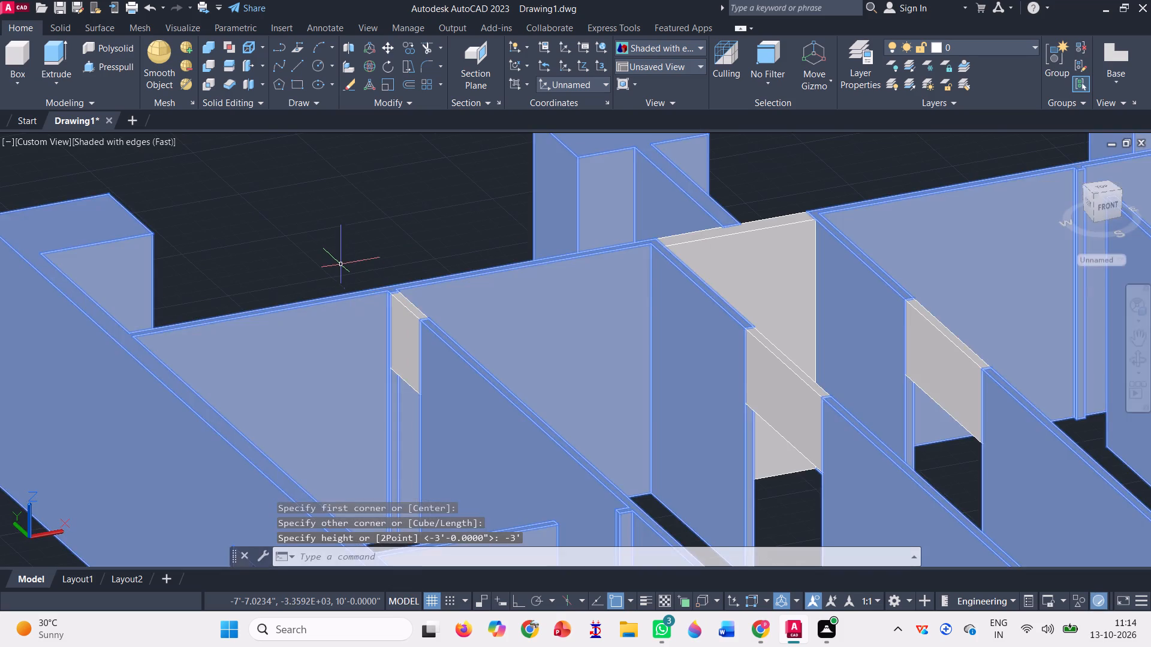
scroll(339, 263, "down", 2)
scroll(484, 438, "up", 1)
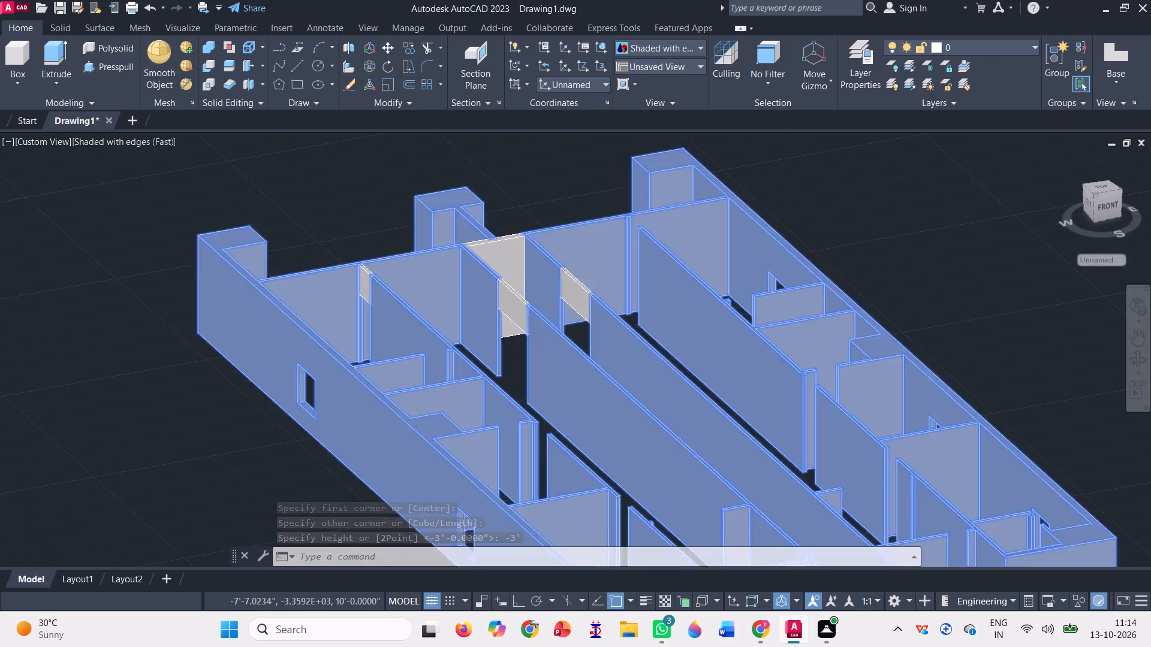
scroll(484, 438, "up", 1)
scroll(456, 359, "up", 1)
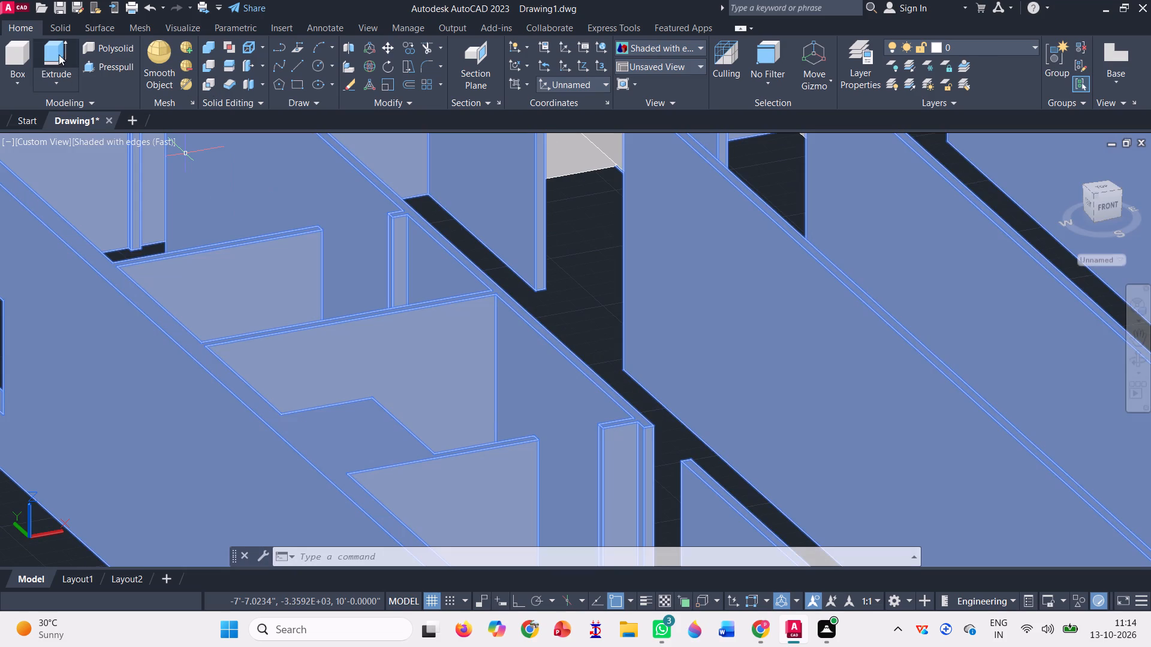
left_click(20, 51)
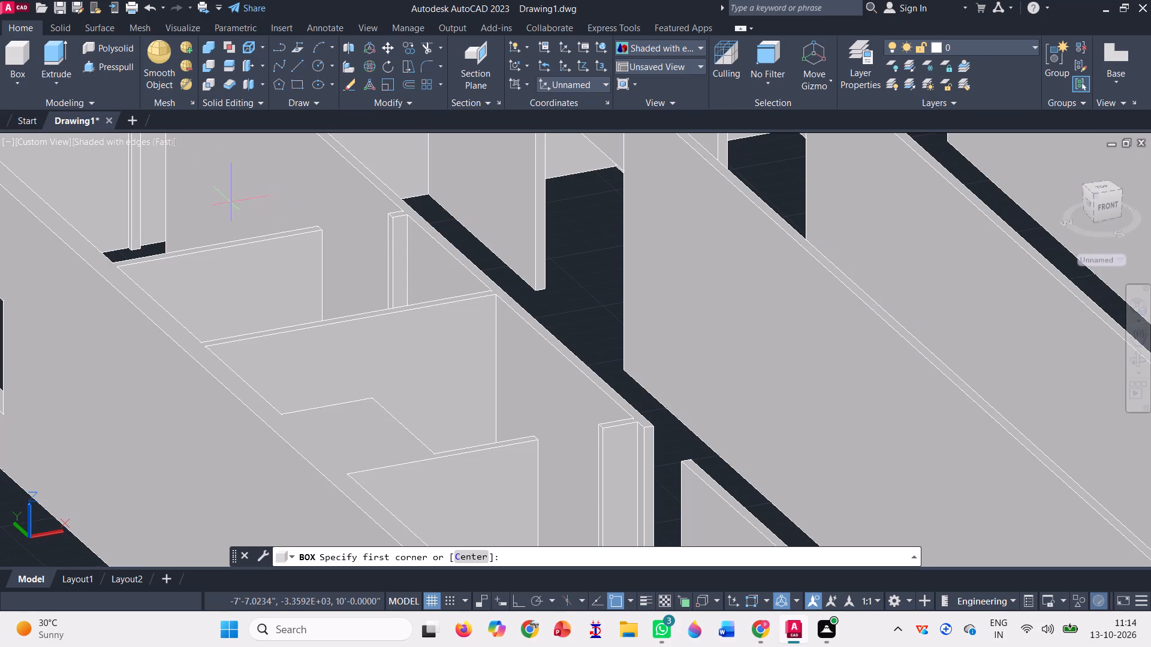
scroll(319, 191, "up", 2)
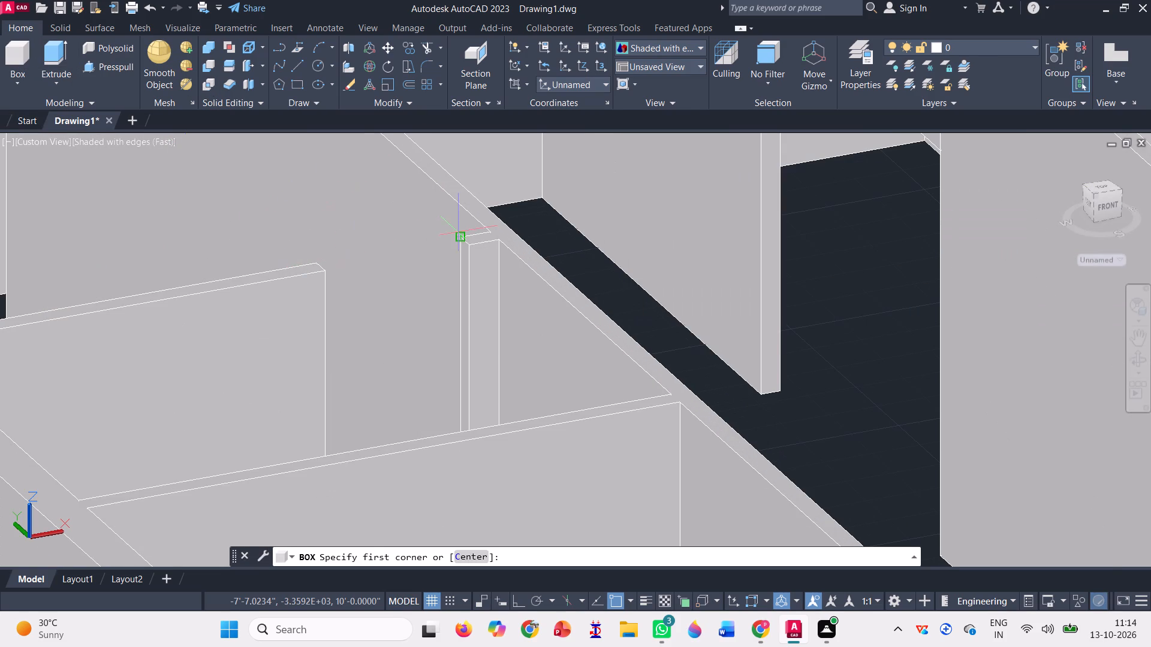
scroll(460, 230, "up", 2)
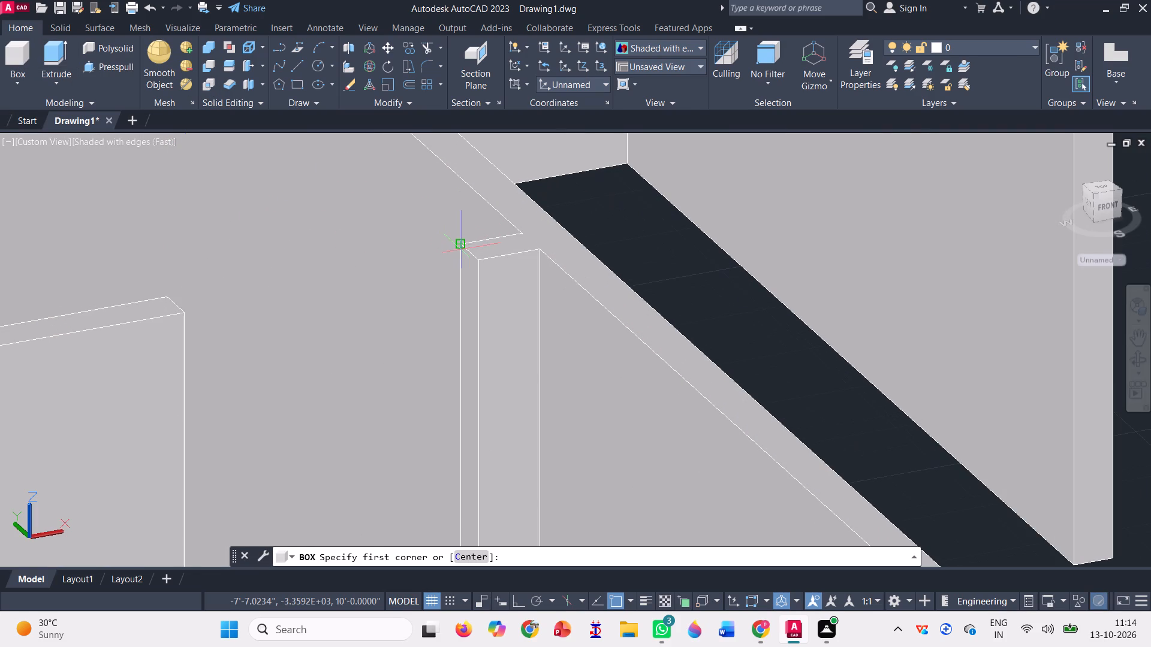
left_click(464, 244)
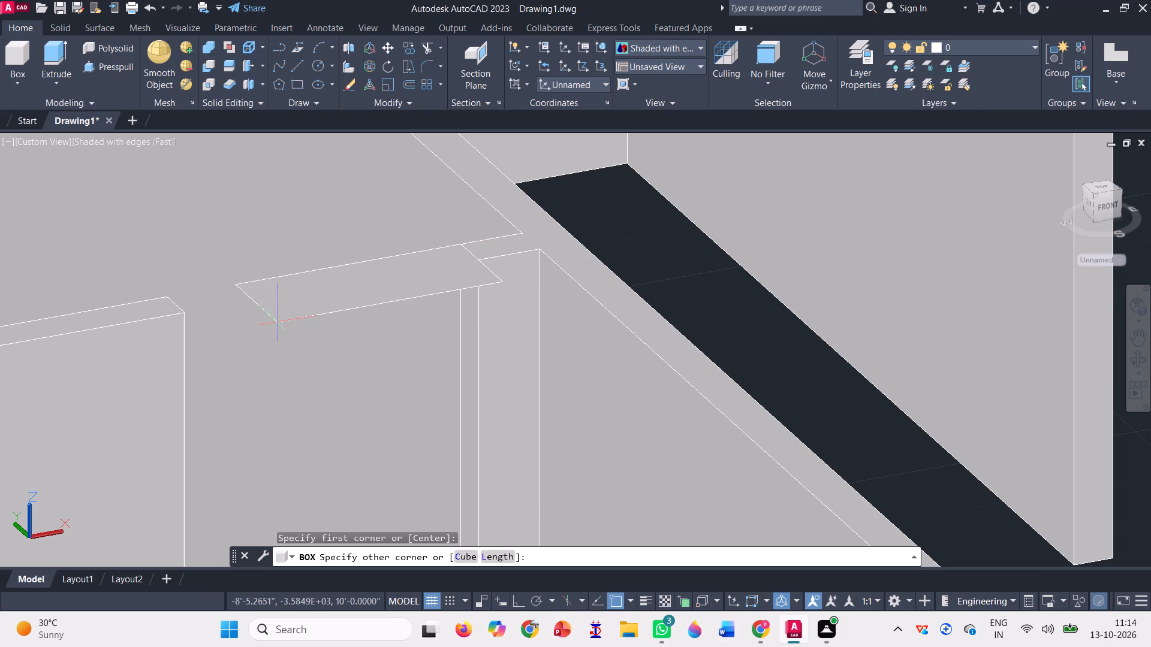
left_click(182, 315)
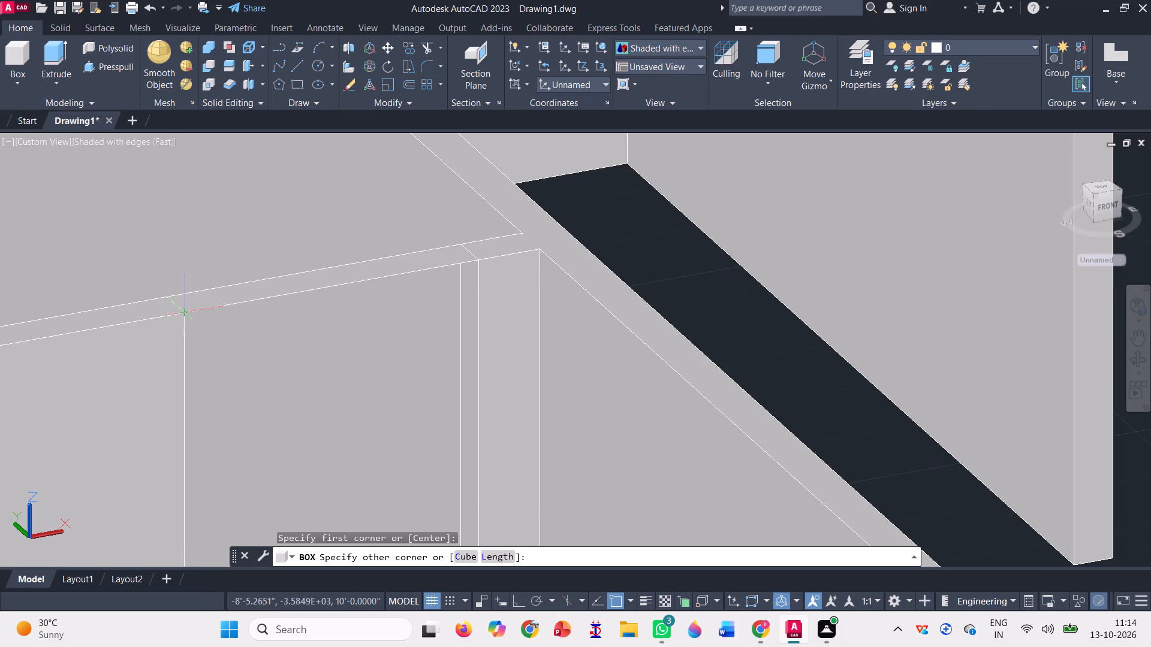
scroll(188, 294, "down", 2)
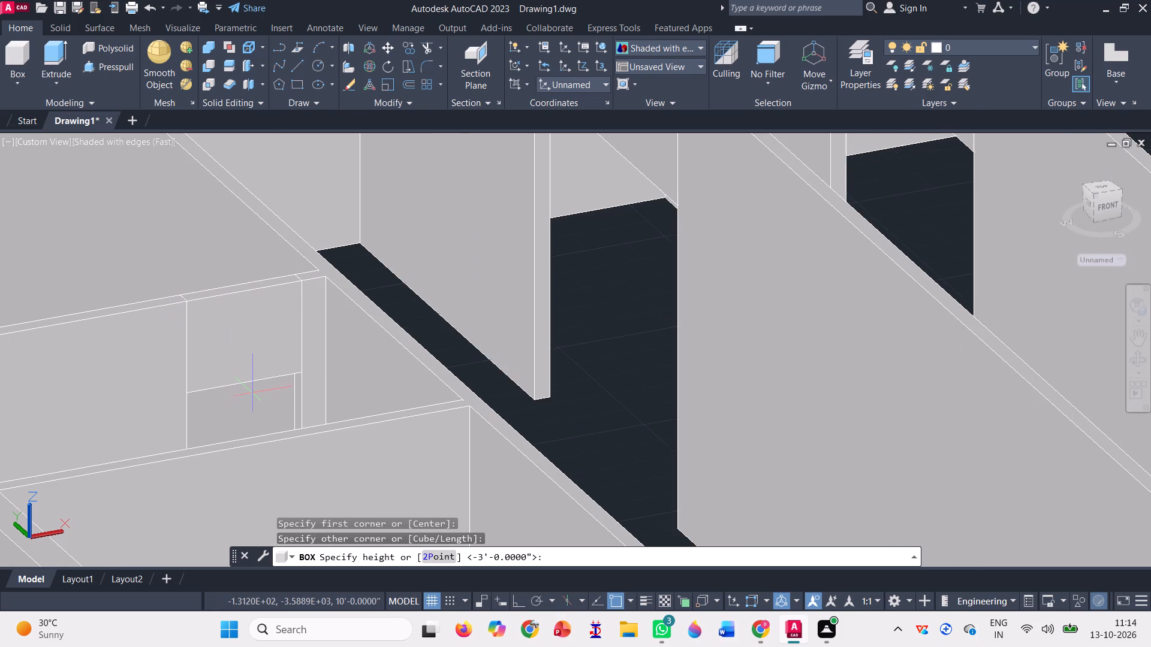
type("-3'")
key("Return")
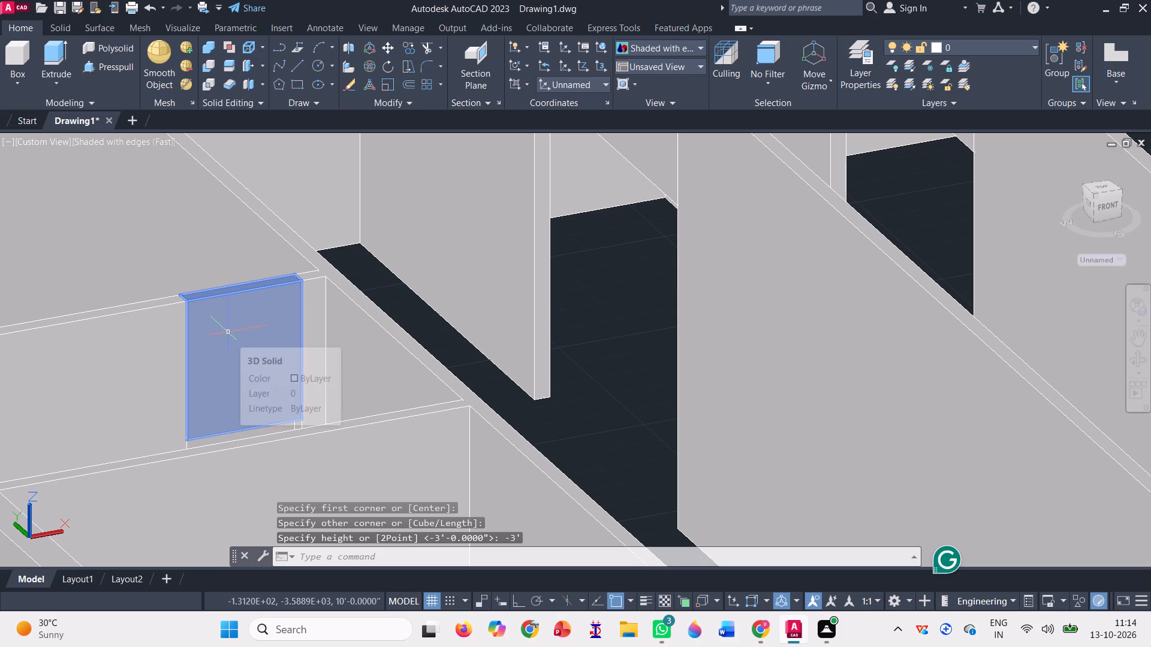
Draw a box 3' downward across the doorway gap in the west rooms' cross wall farther forward, between its free end and the partition stub.
scroll(228, 331, "down", 1)
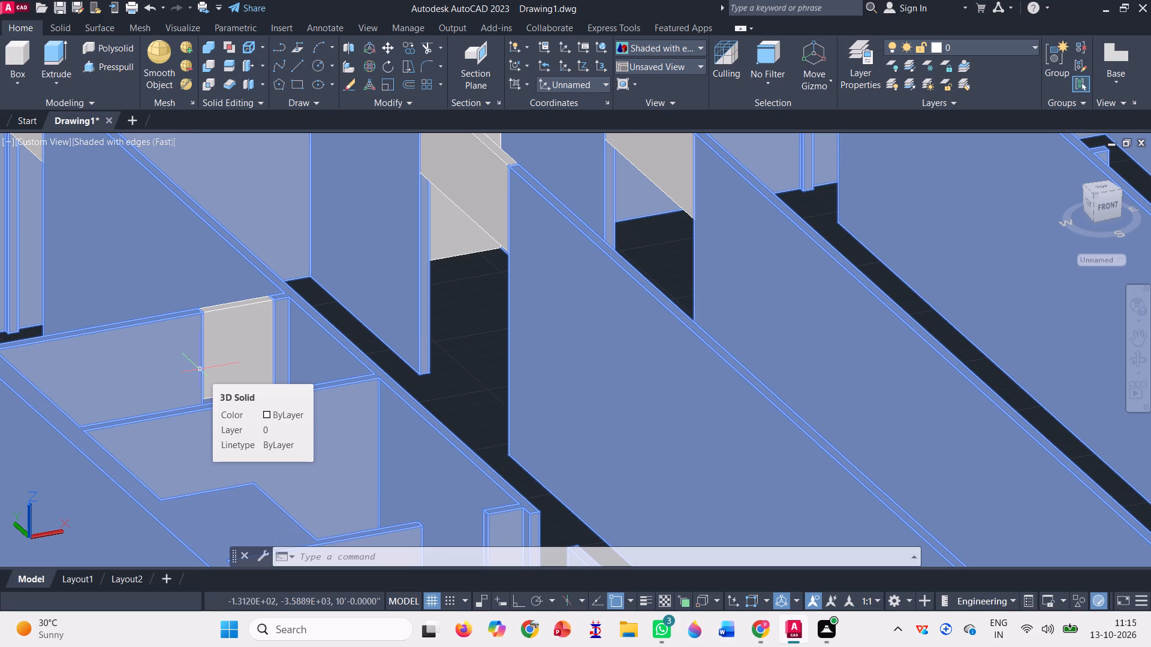
scroll(200, 368, "down", 1)
scroll(276, 316, "down", 1)
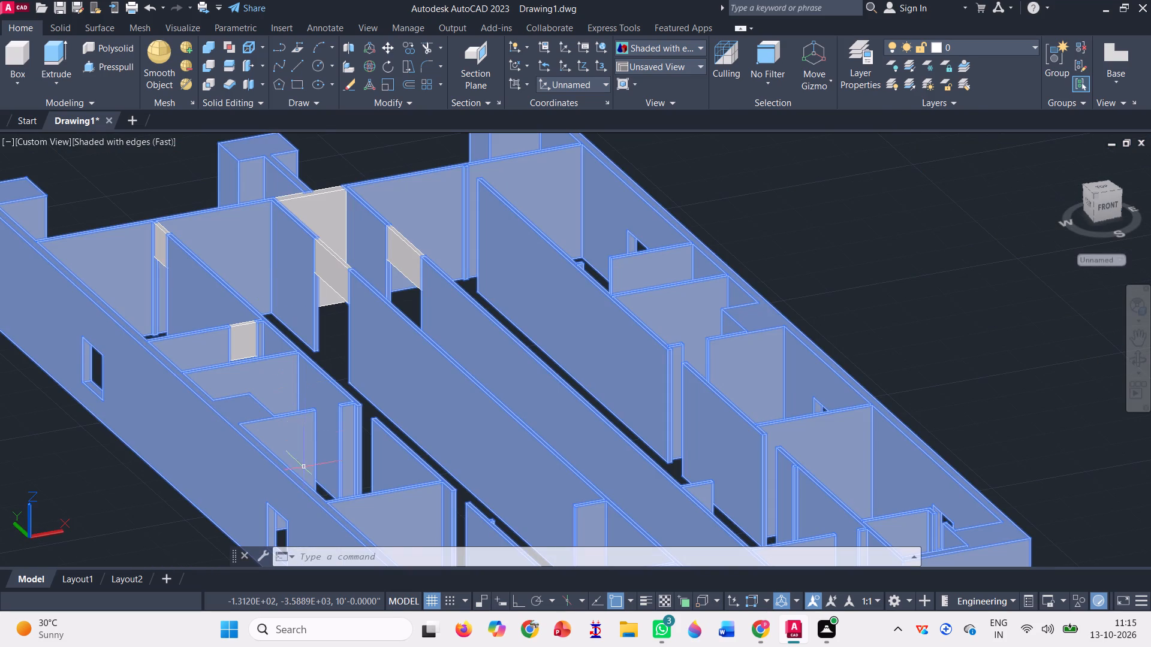
scroll(264, 298, "down", 1)
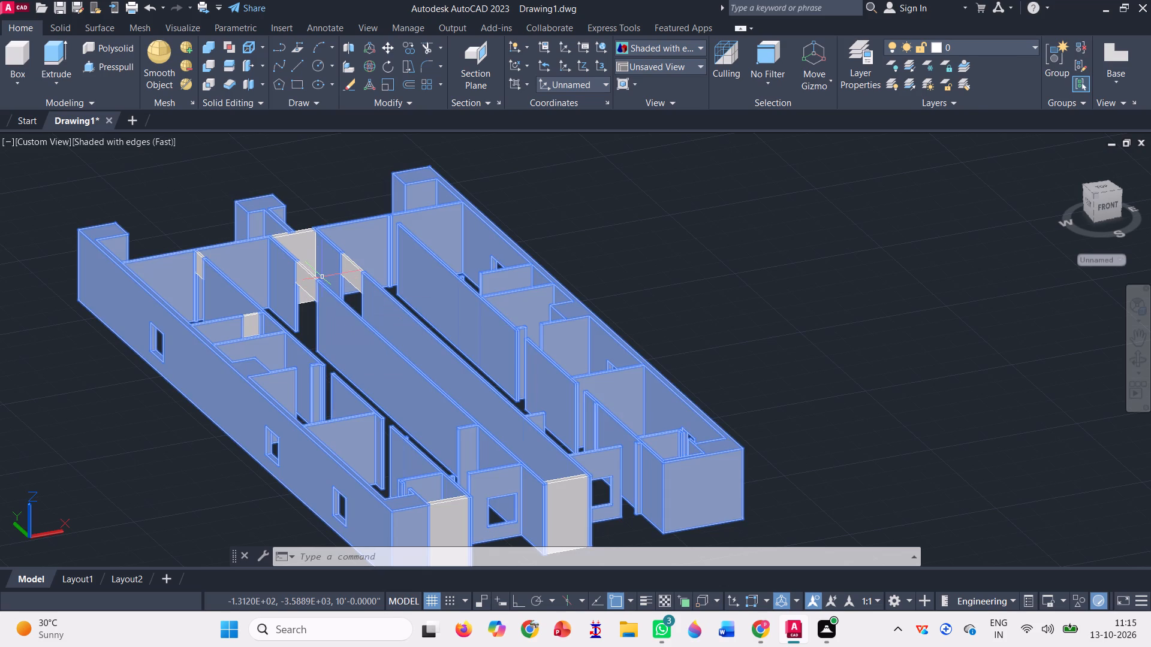
scroll(333, 304, "down", 1)
scroll(418, 437, "up", 4)
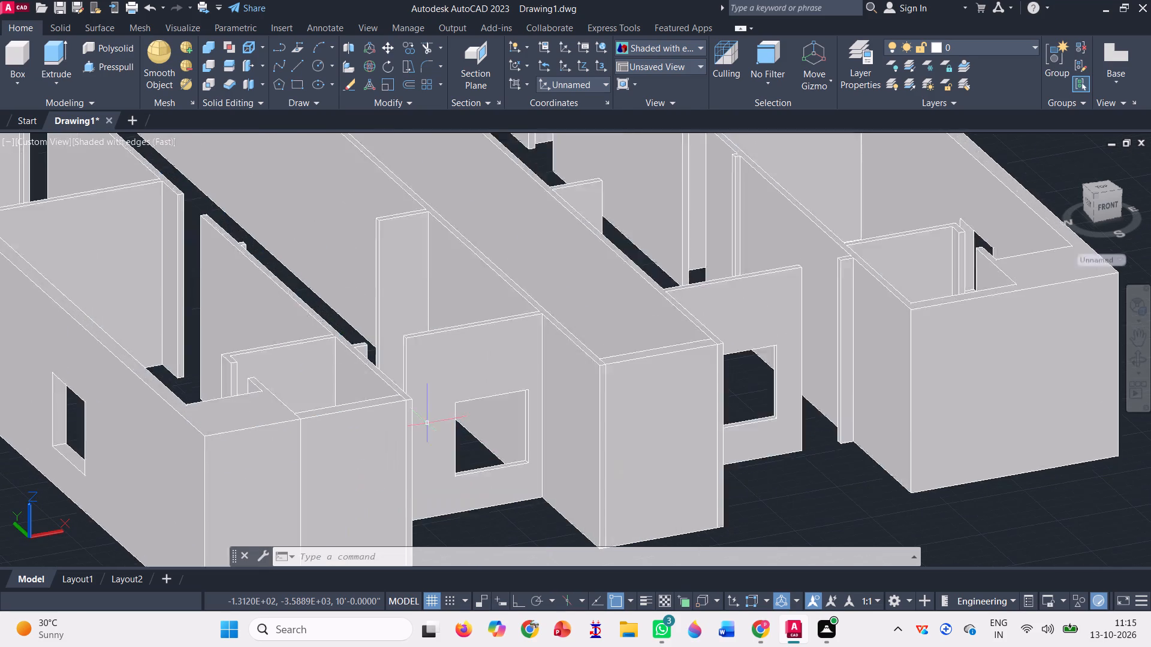
scroll(706, 395, "down", 2)
scroll(534, 325, "up", 2)
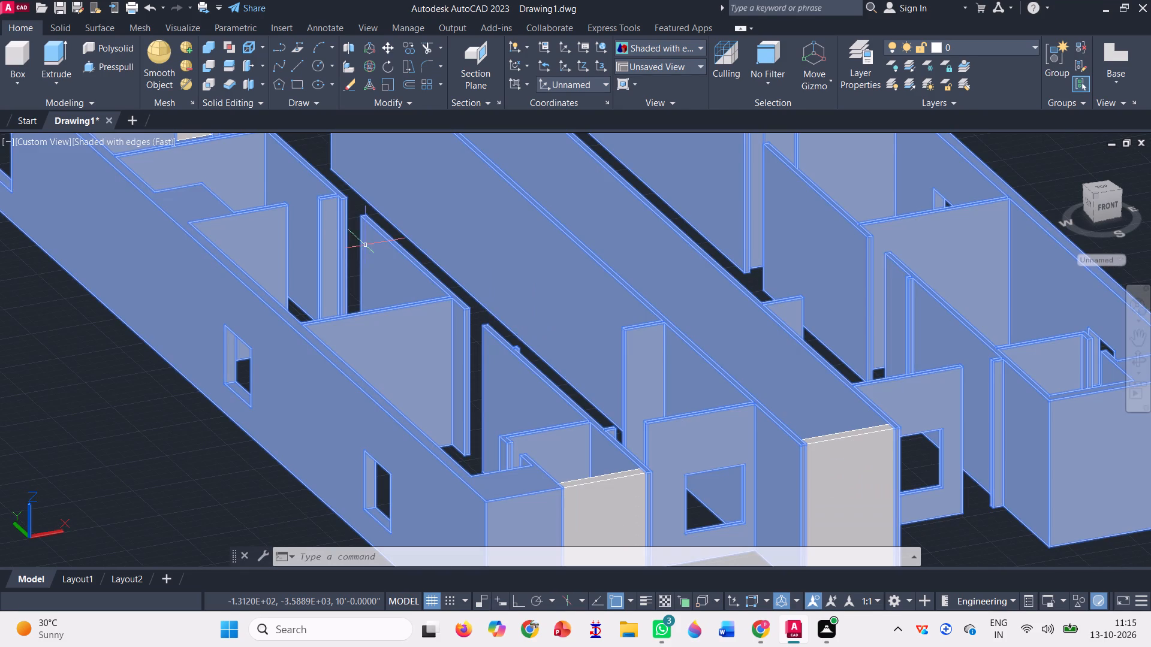
left_click(18, 45)
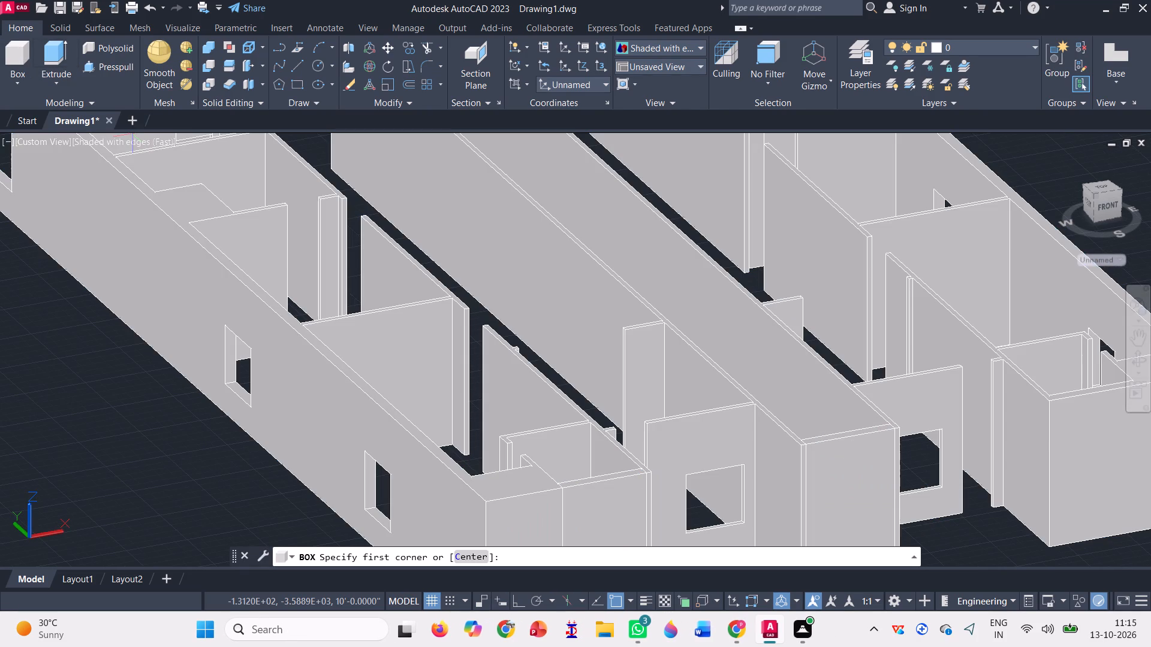
scroll(321, 179, "up", 3)
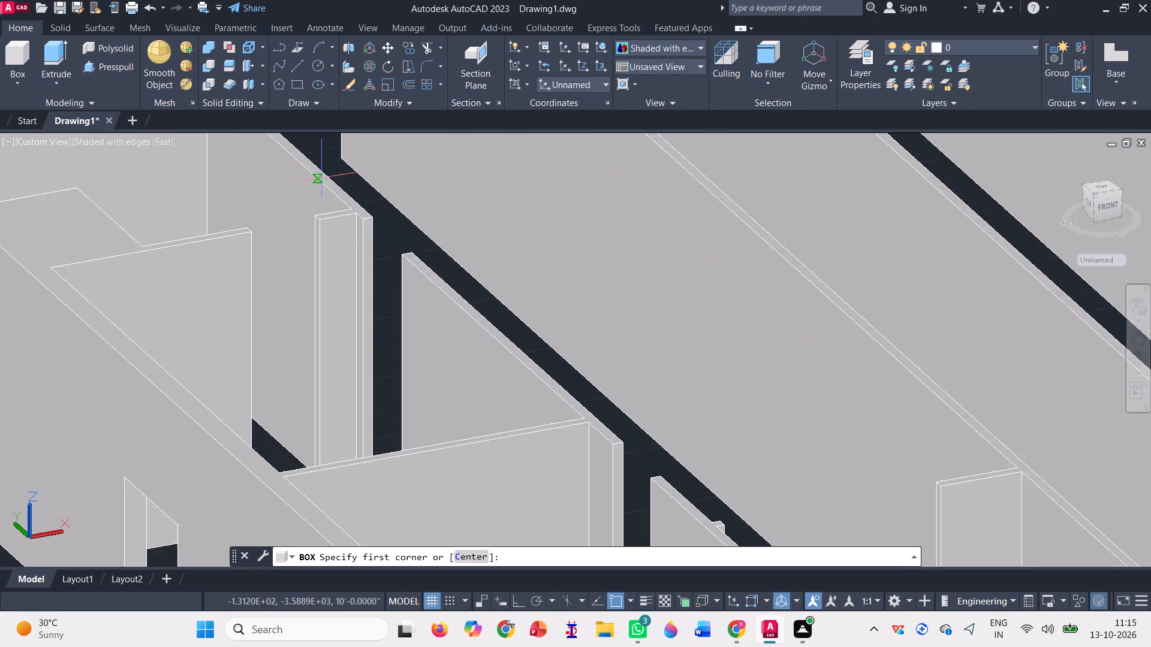
scroll(321, 178, "up", 1)
scroll(293, 258, "up", 2)
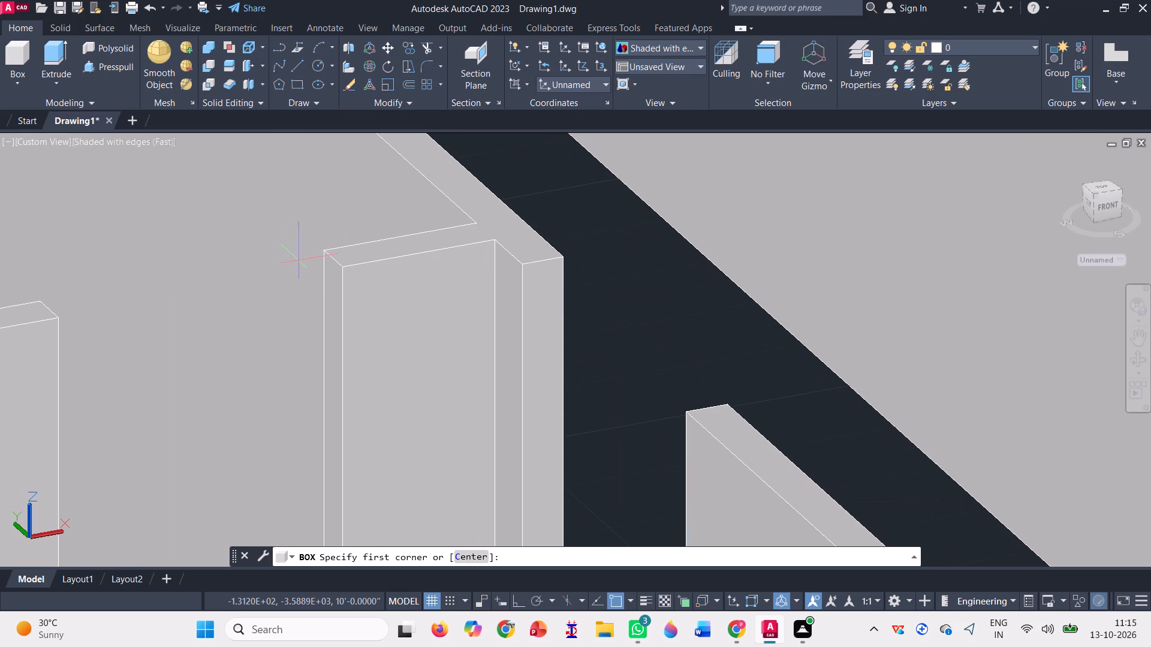
left_click(327, 250)
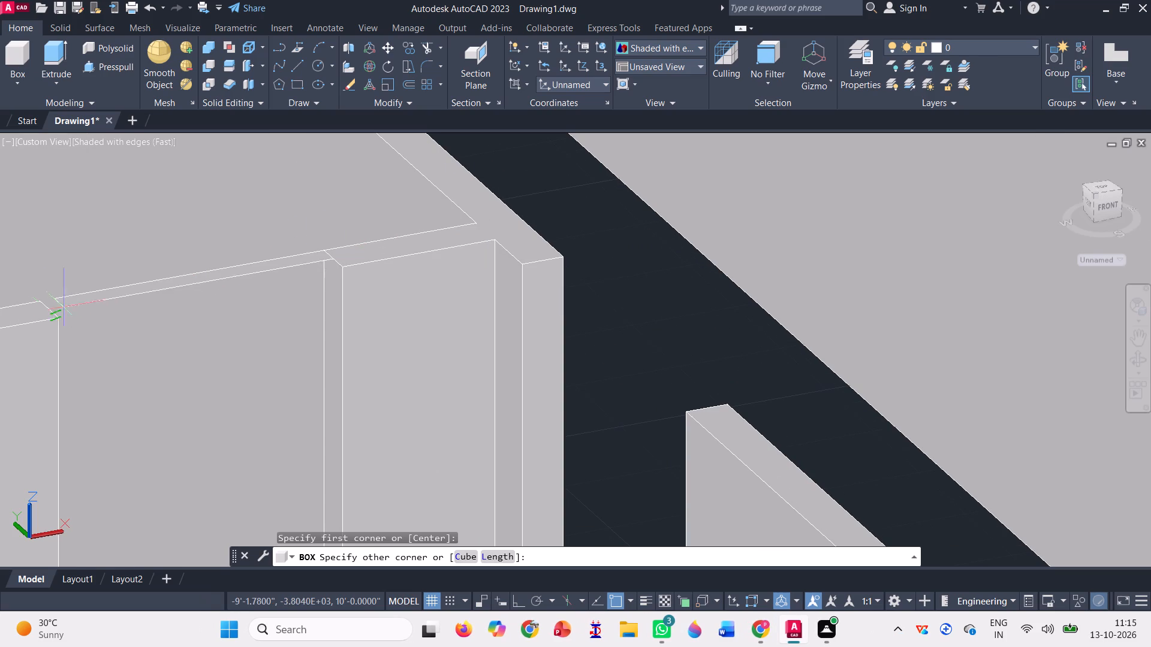
left_click(61, 316)
scroll(215, 287, "down", 3)
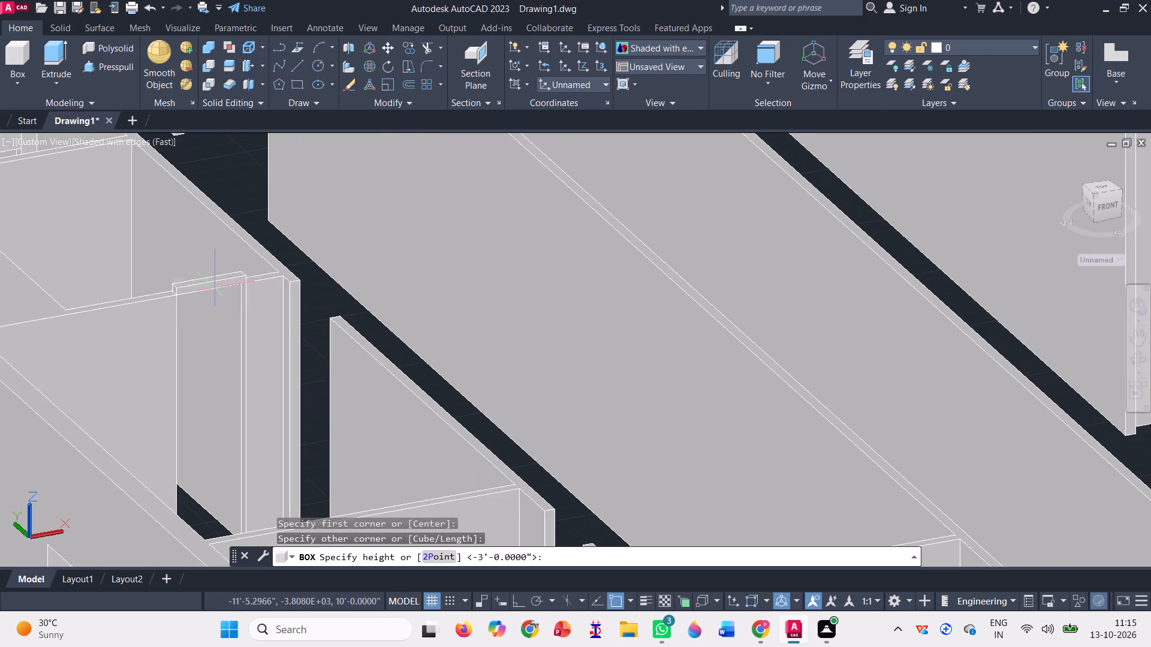
type("-3'")
key("Return")
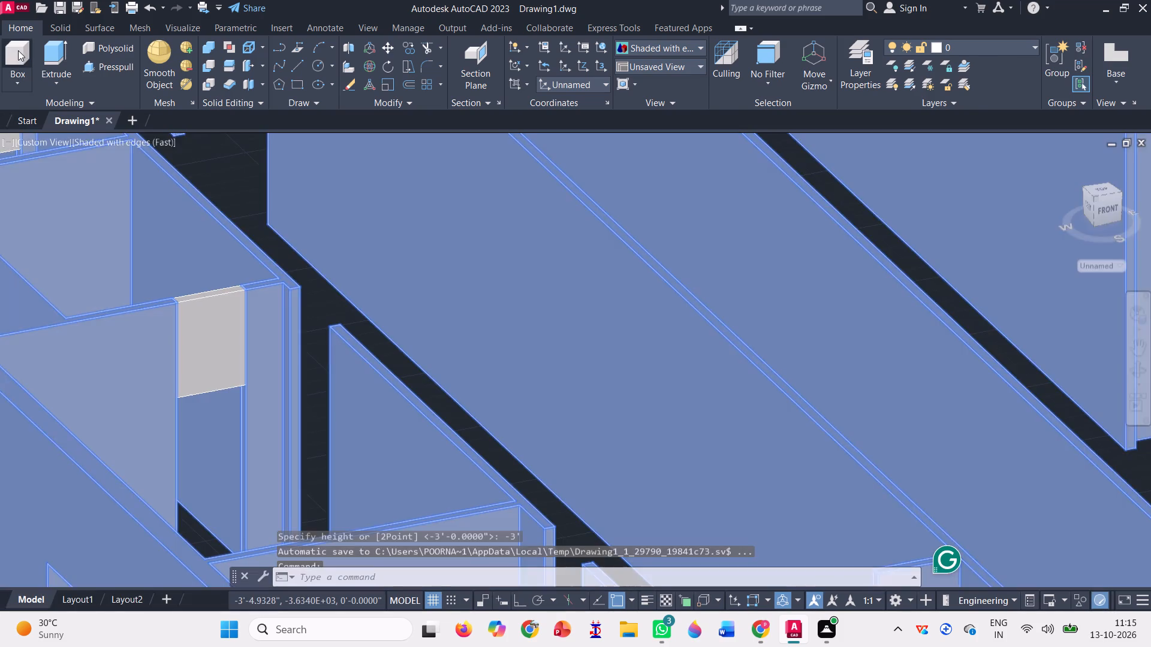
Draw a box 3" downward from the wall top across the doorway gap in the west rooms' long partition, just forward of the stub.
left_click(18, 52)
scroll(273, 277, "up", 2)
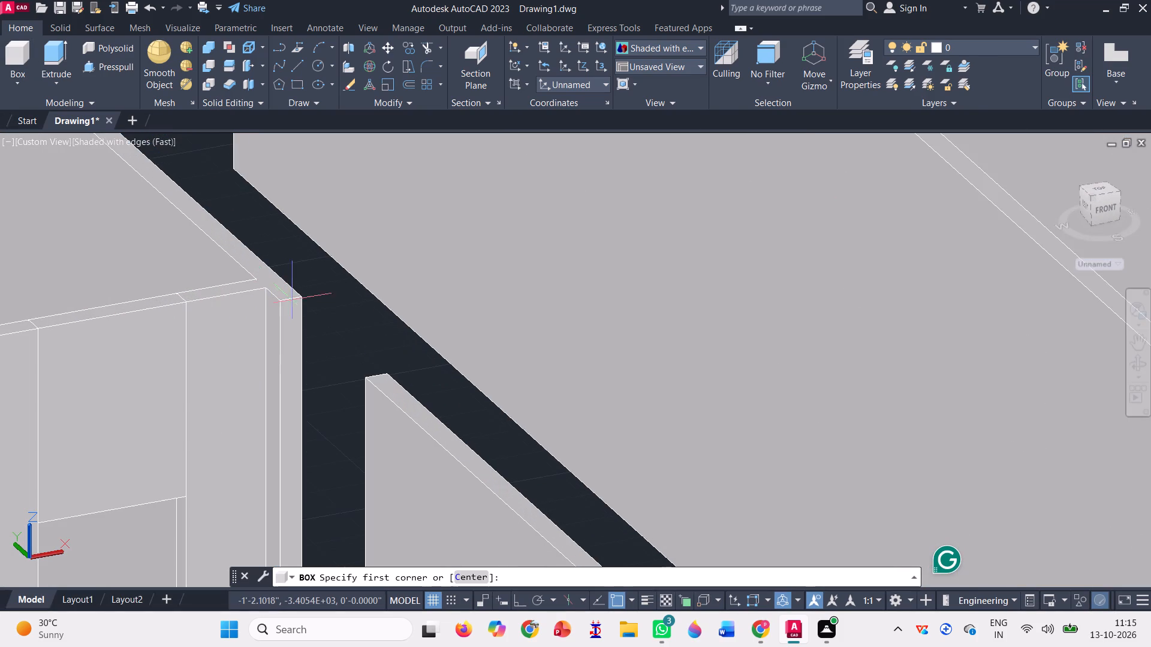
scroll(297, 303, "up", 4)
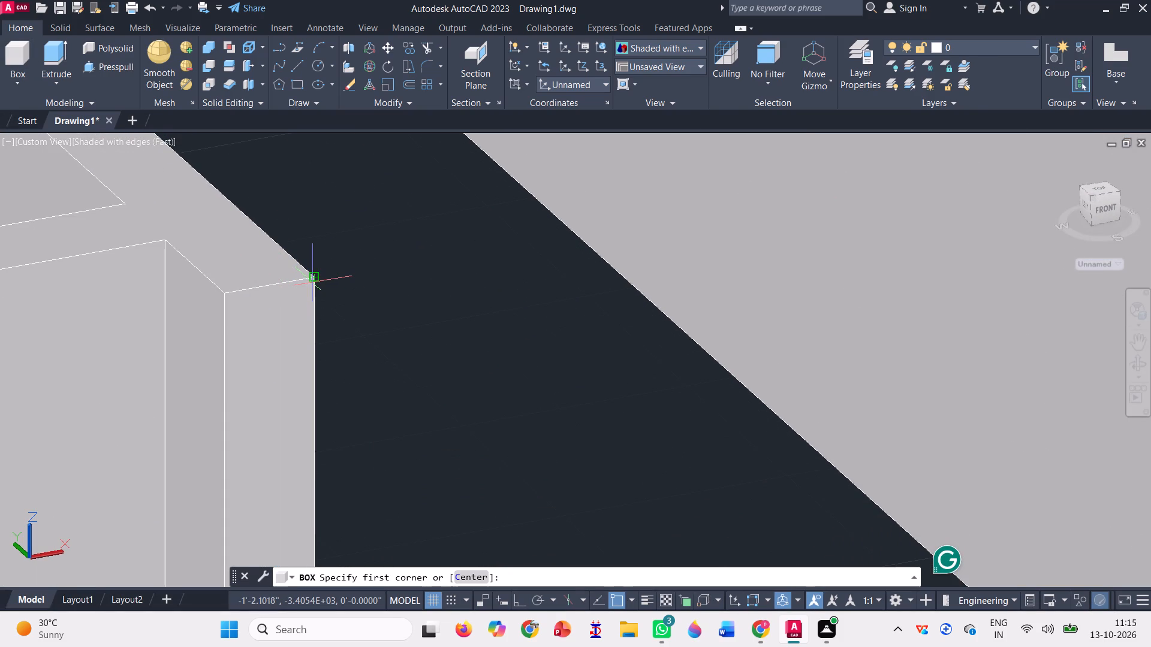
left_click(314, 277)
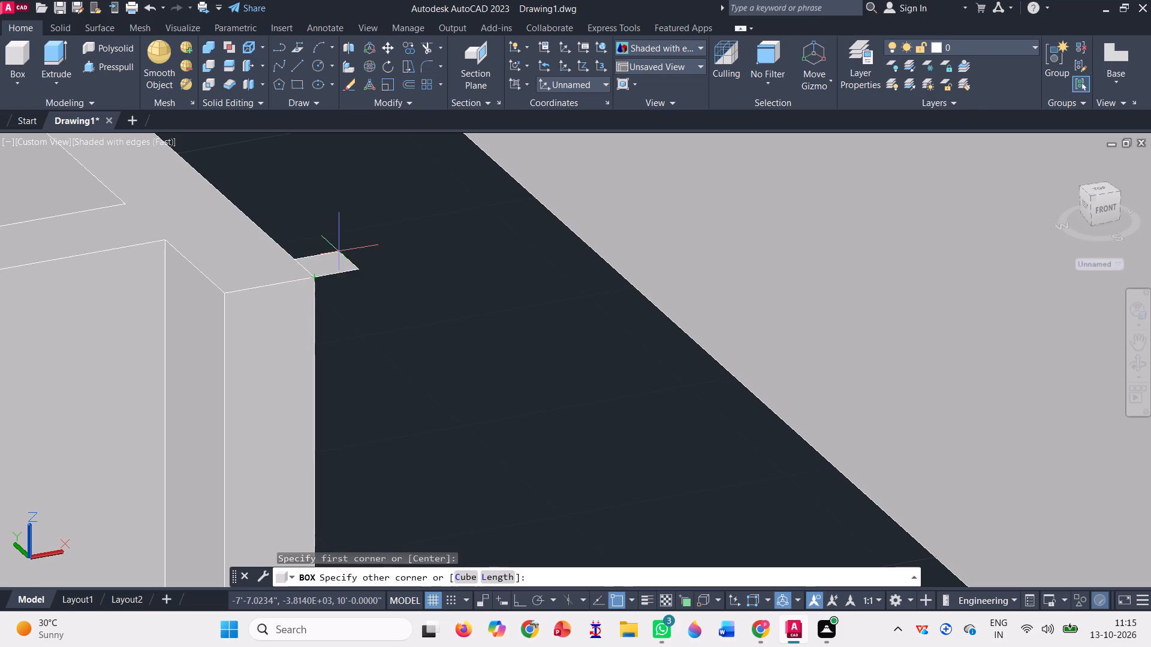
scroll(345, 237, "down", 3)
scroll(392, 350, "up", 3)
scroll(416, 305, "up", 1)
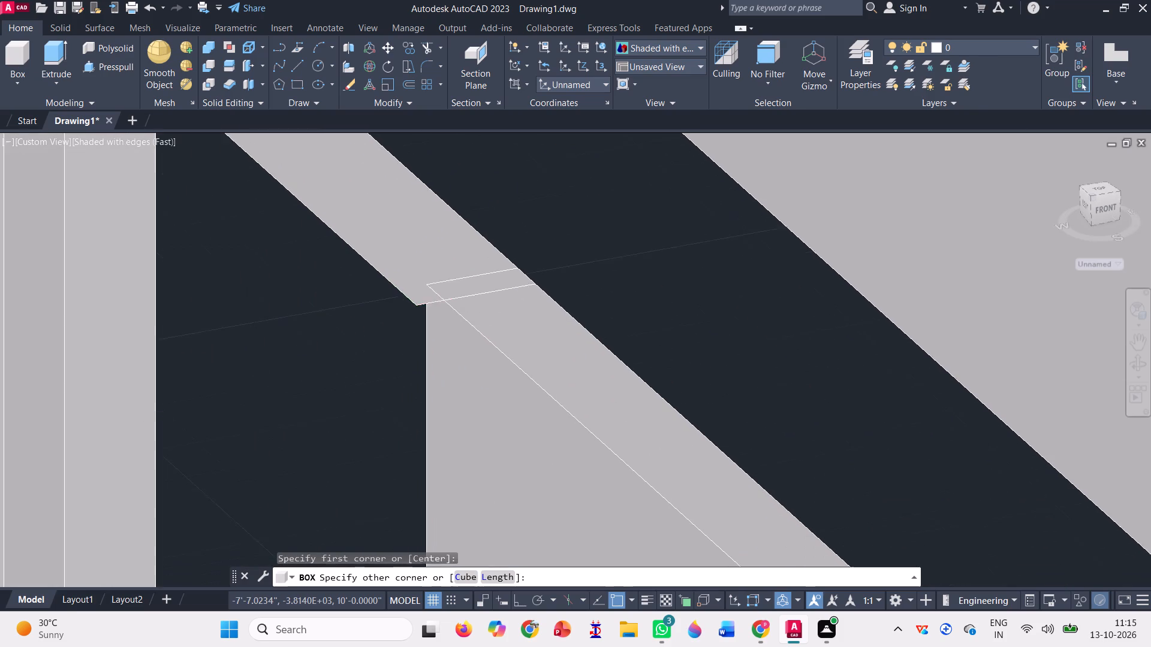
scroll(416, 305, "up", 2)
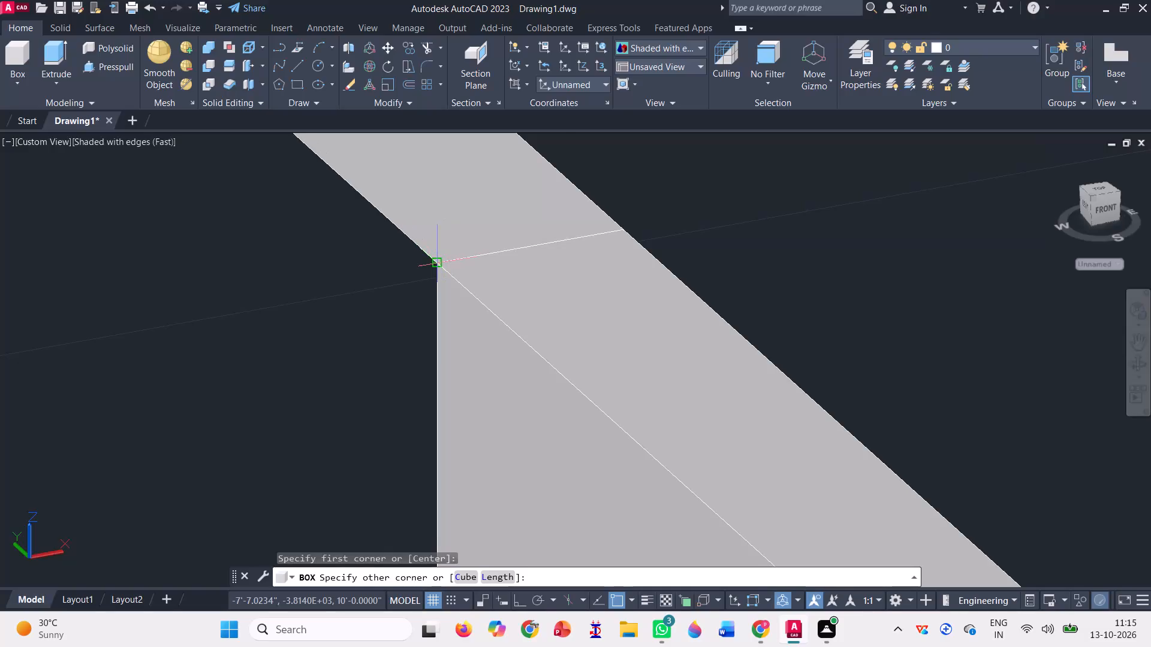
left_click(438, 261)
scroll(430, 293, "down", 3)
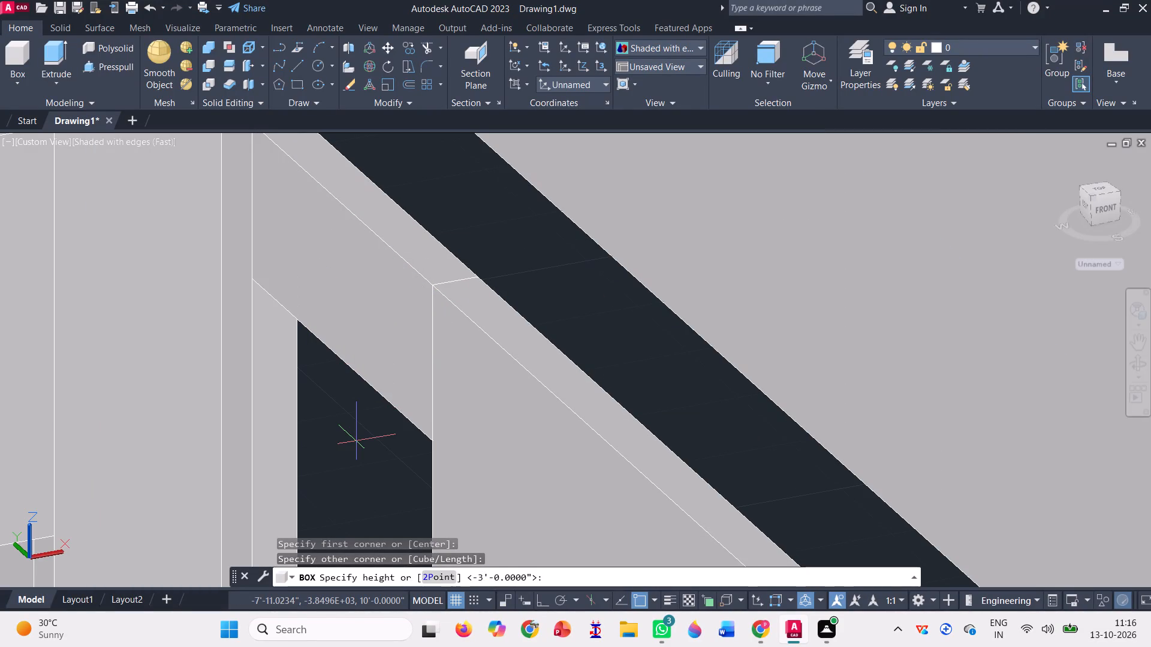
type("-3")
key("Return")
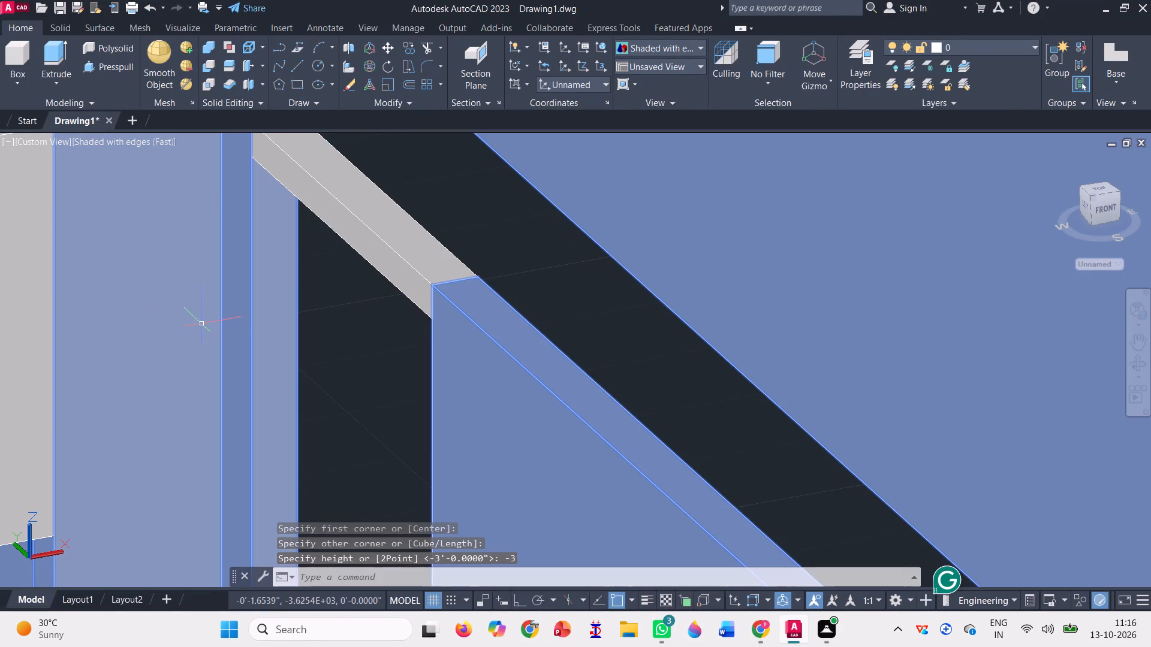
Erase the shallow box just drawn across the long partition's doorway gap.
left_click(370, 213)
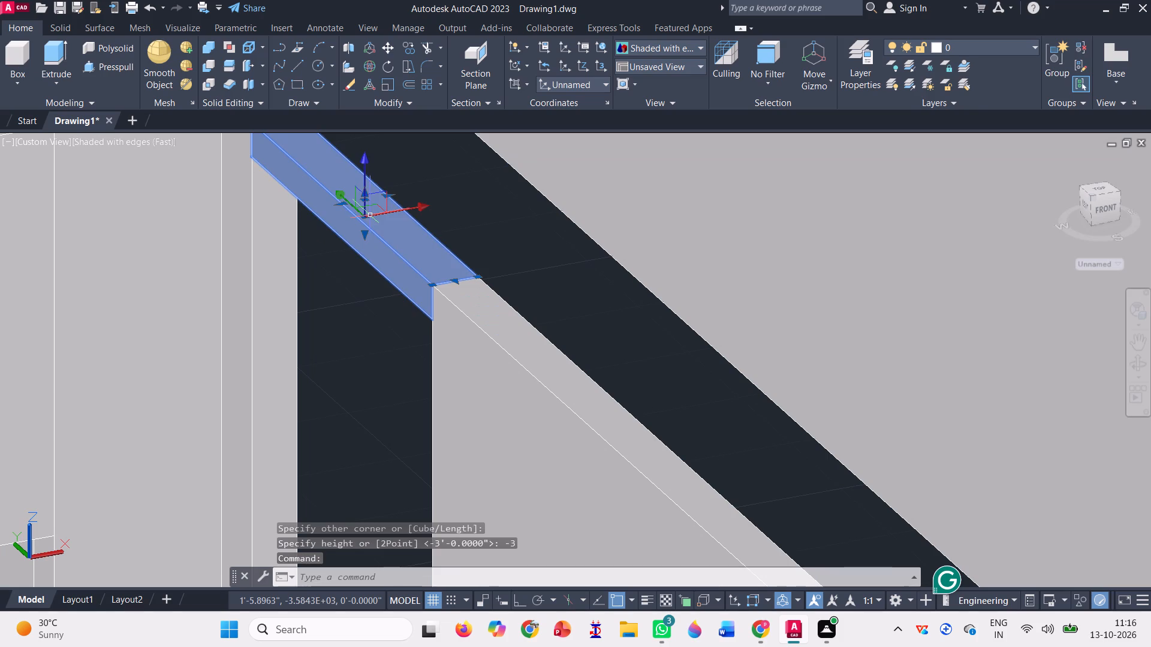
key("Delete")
Draw a box 3' downward from the wall top across the doorway gap in the west rooms' long partition, just forward of the stub.
scroll(370, 214, "down", 1)
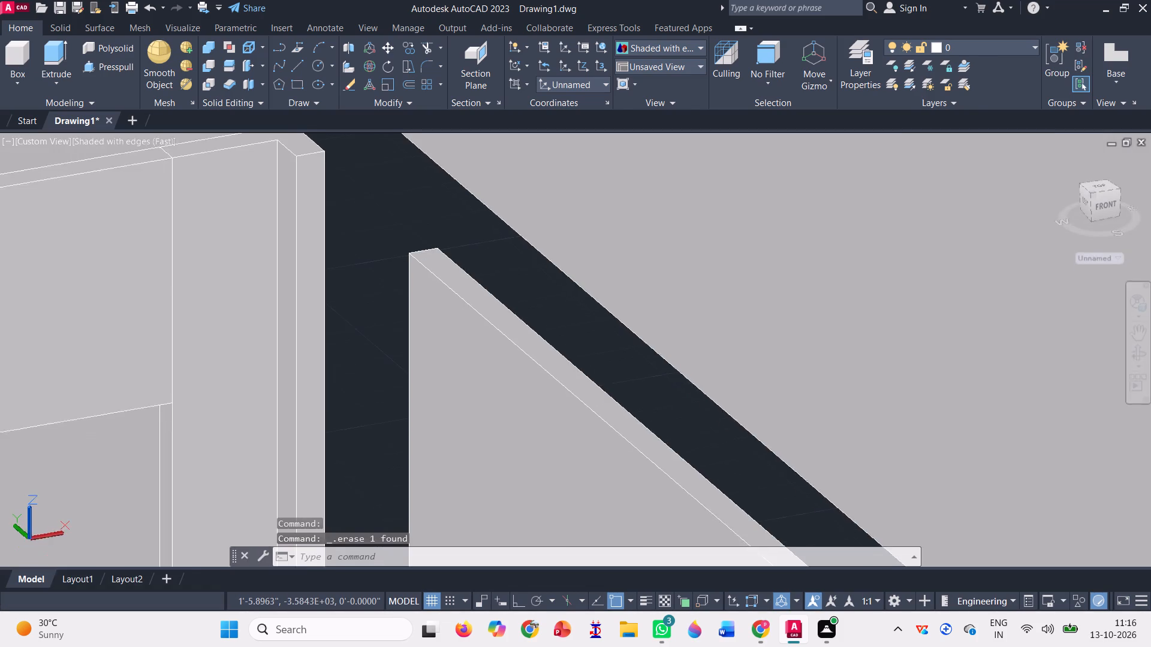
left_click(17, 46)
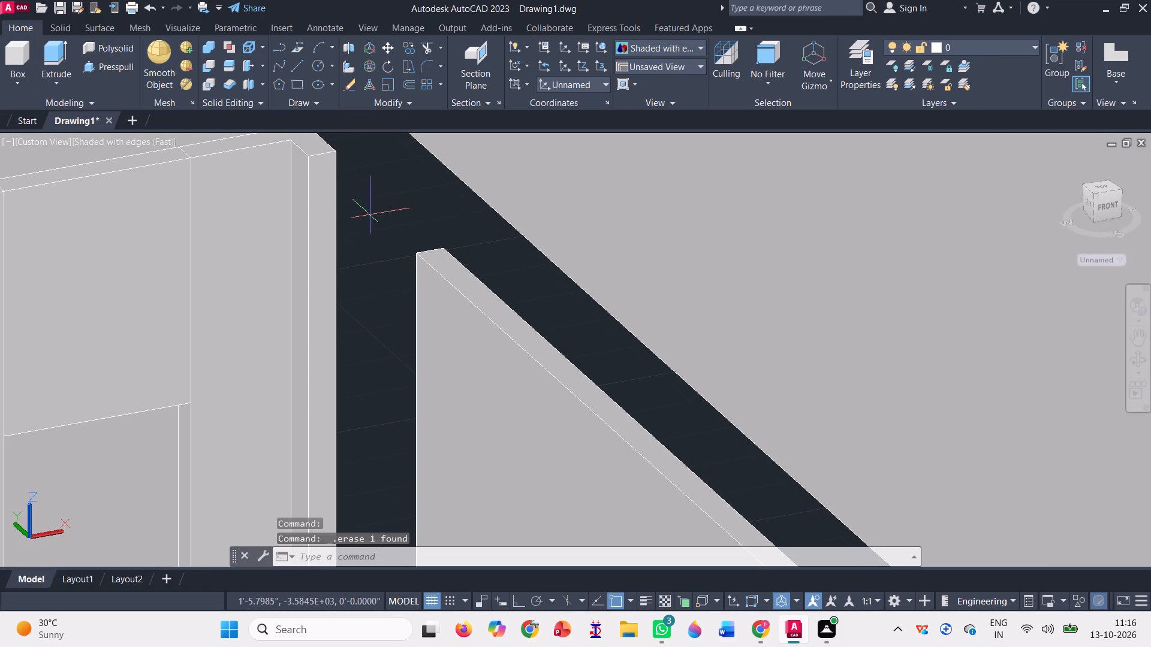
scroll(330, 140, "up", 3)
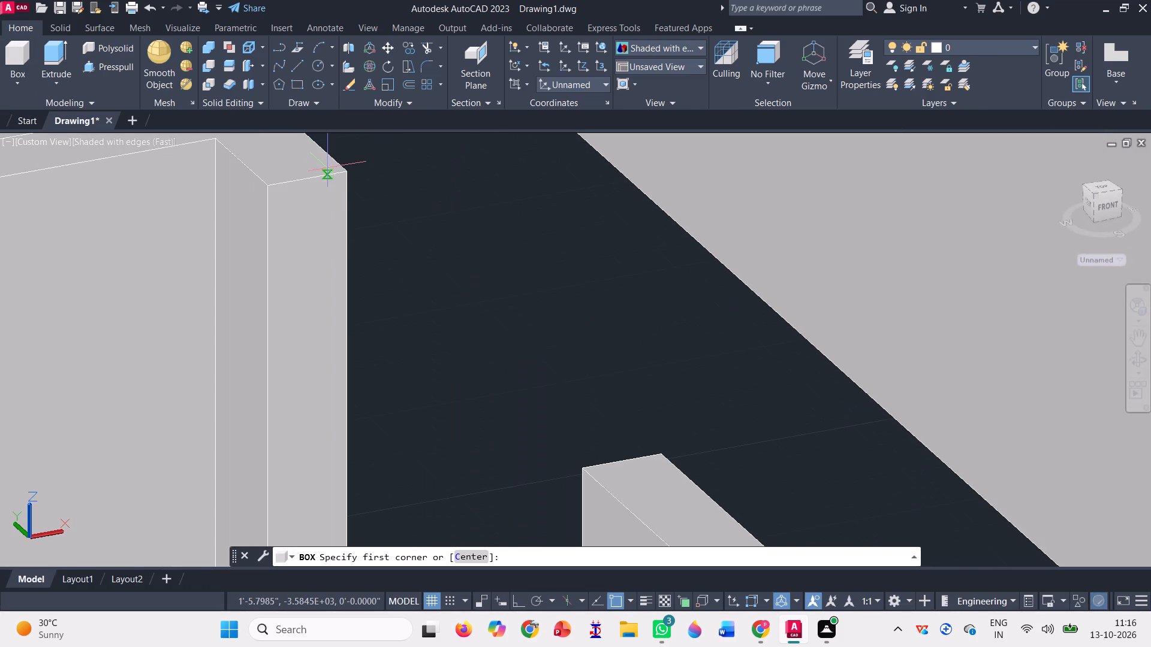
left_click(346, 165)
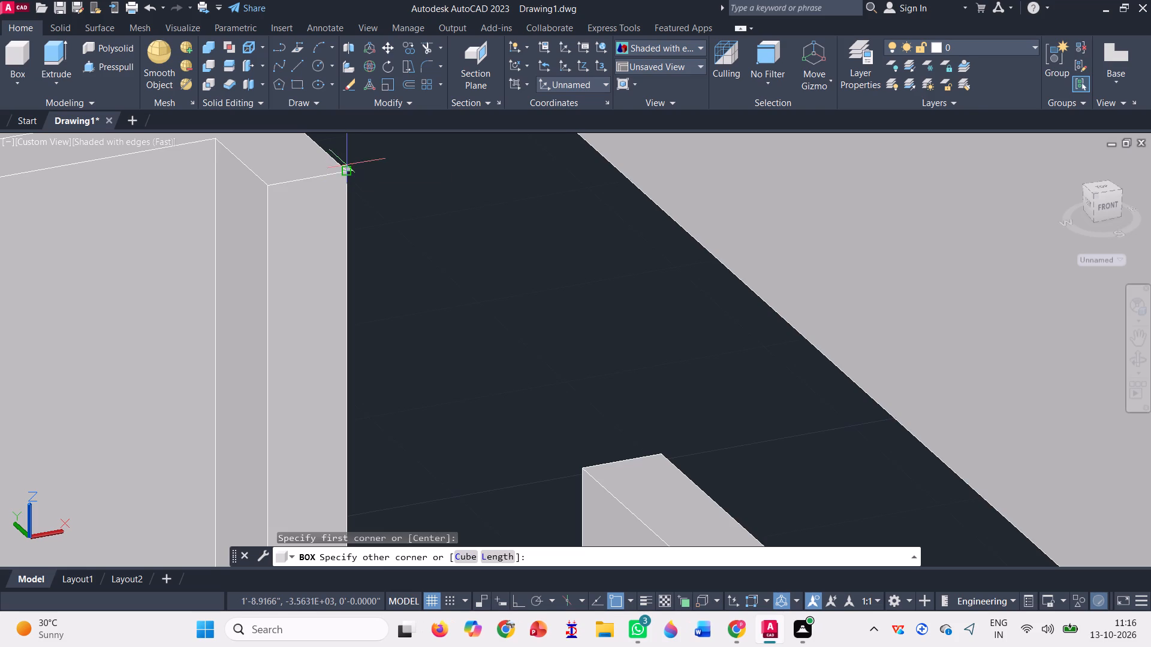
scroll(346, 164, "down", 3)
scroll(424, 237, "up", 3)
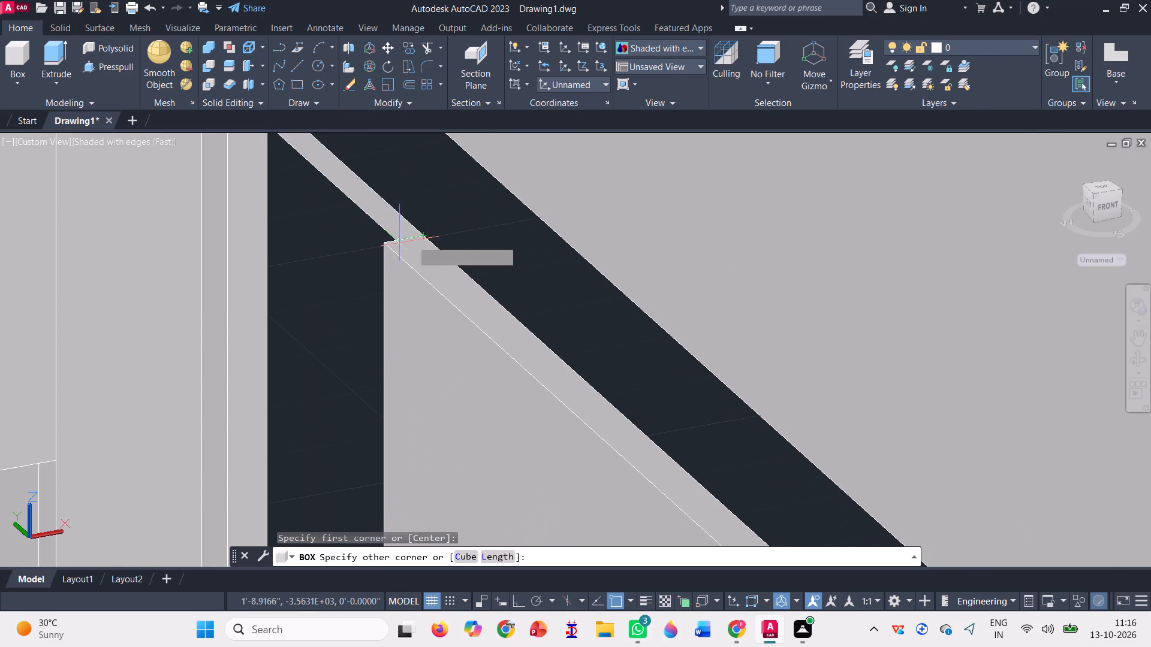
scroll(388, 244, "up", 3)
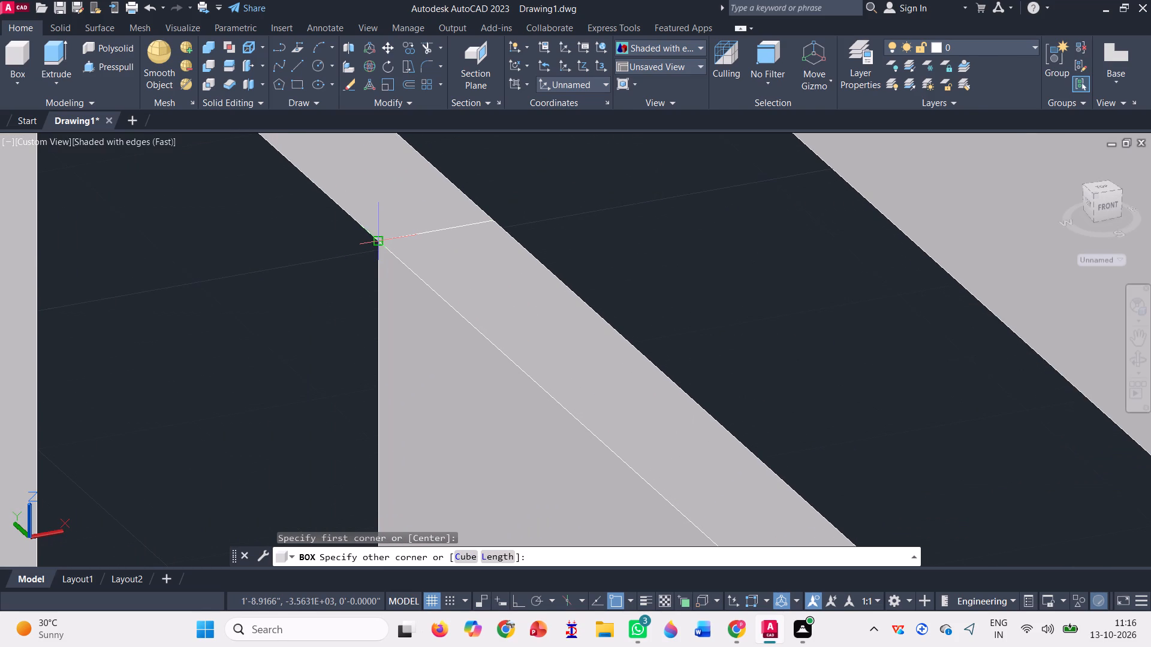
left_click(381, 241)
scroll(381, 240, "down", 3)
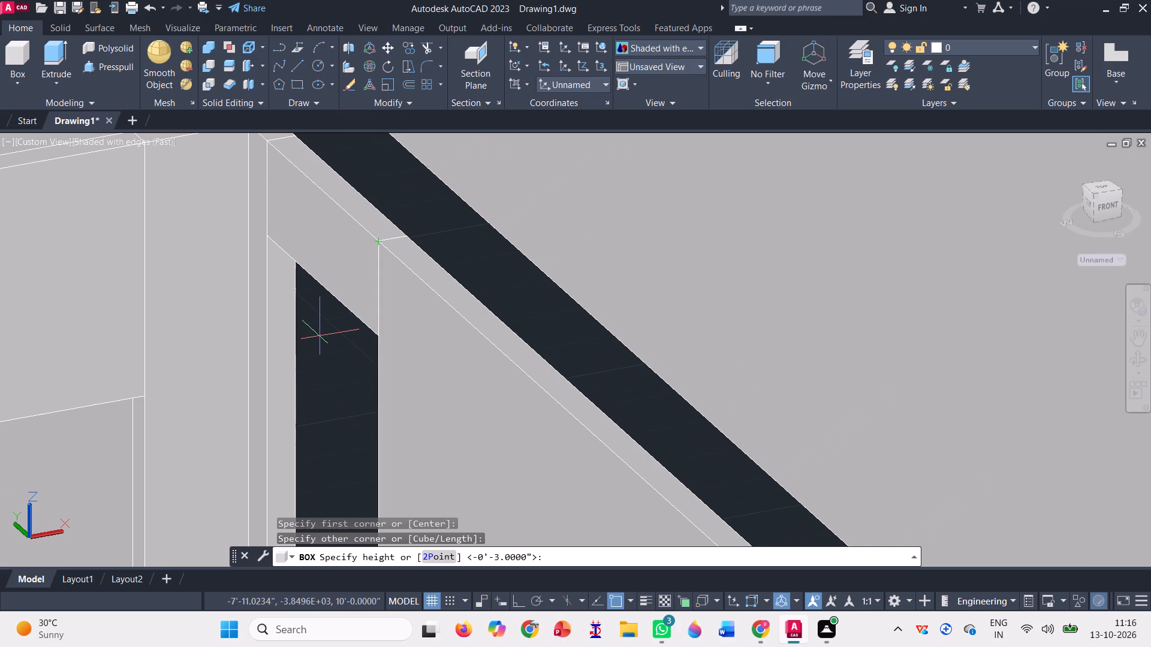
type("+3")
key("BackSpace")
key("BackSpace")
key("minus")
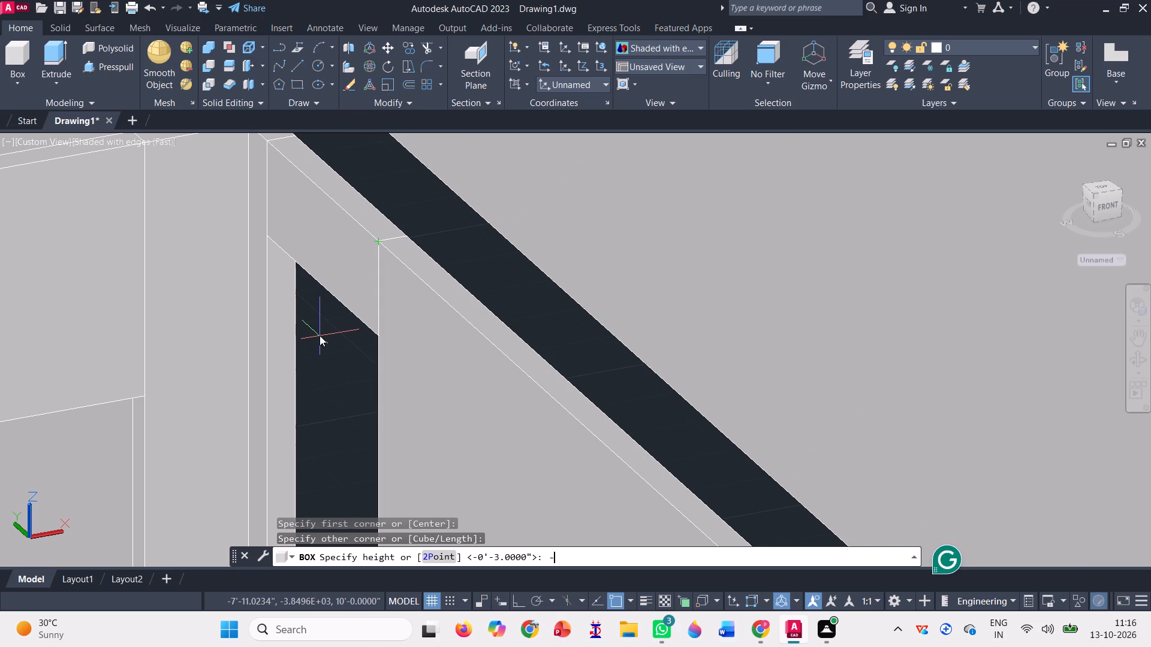
key("Return")
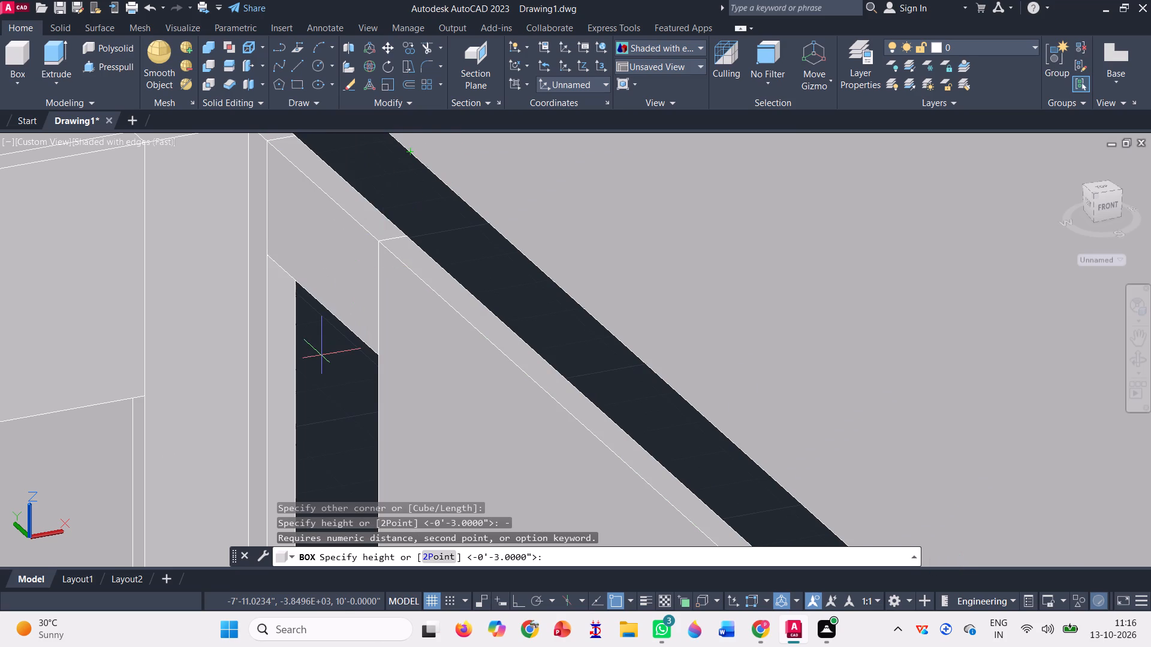
type("-3'")
key("Return")
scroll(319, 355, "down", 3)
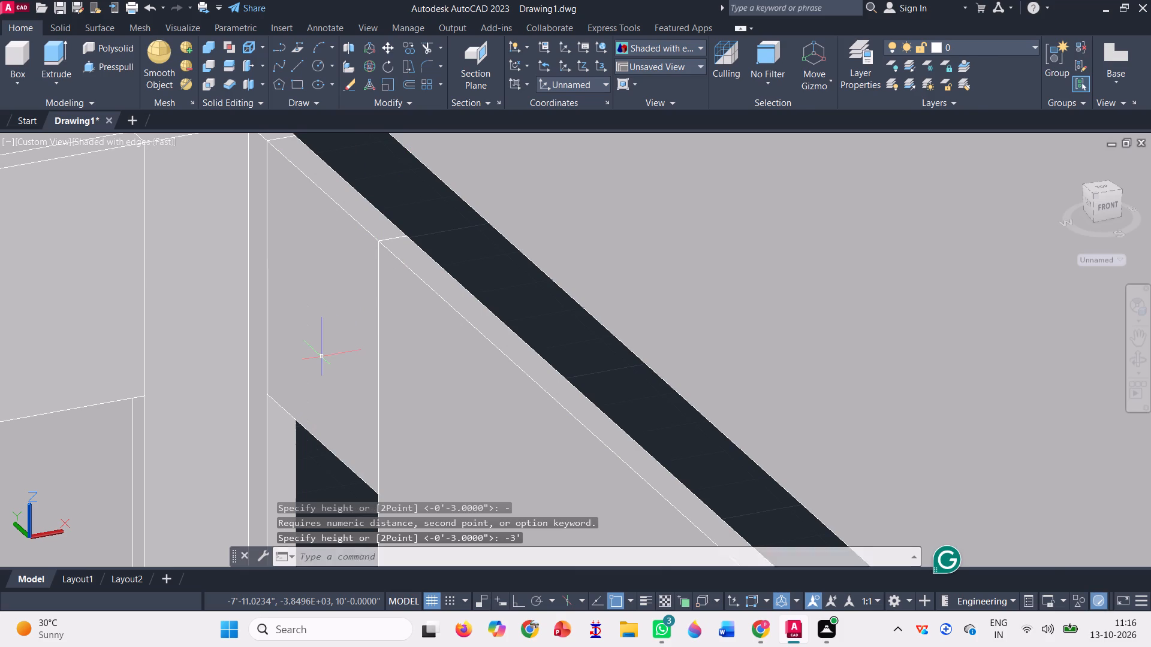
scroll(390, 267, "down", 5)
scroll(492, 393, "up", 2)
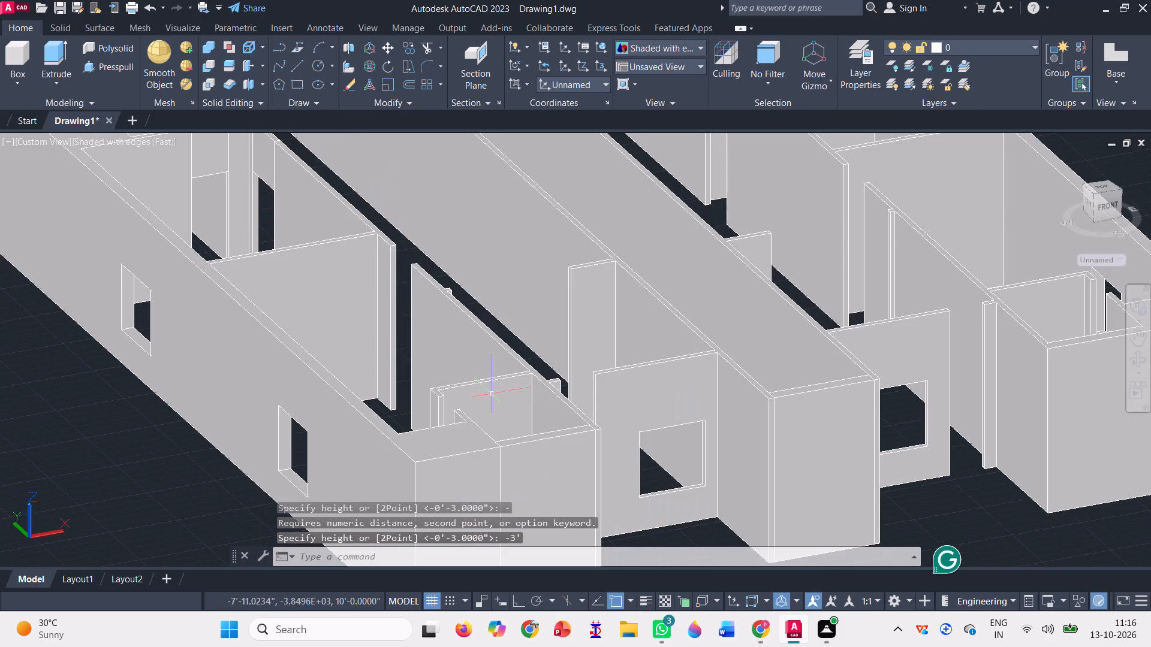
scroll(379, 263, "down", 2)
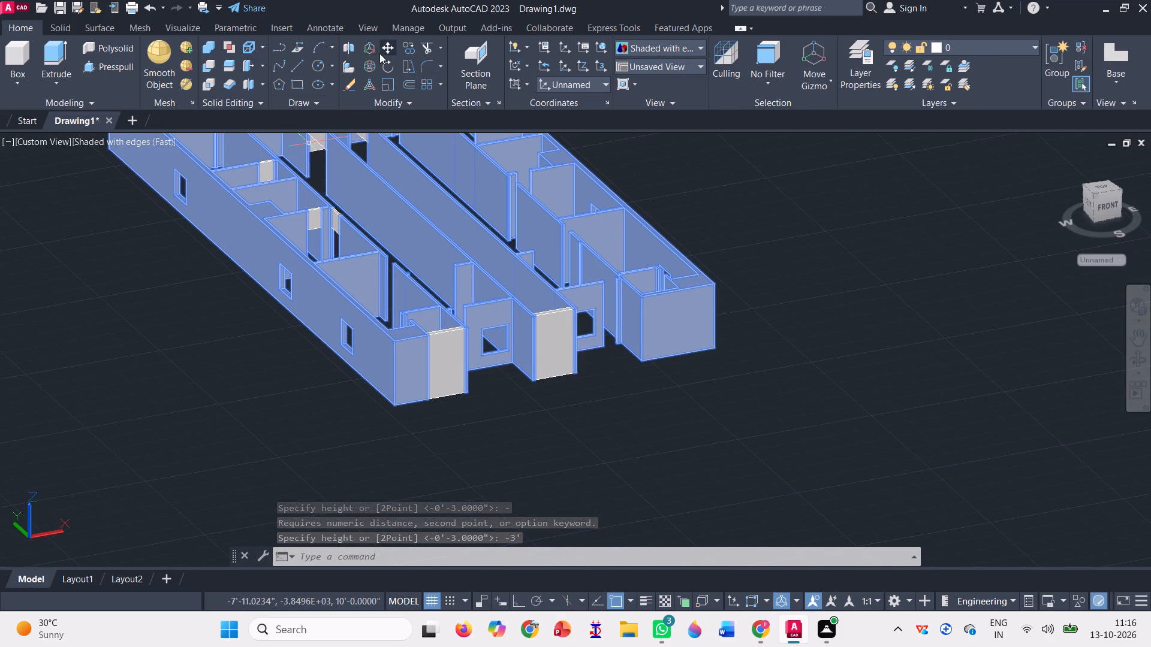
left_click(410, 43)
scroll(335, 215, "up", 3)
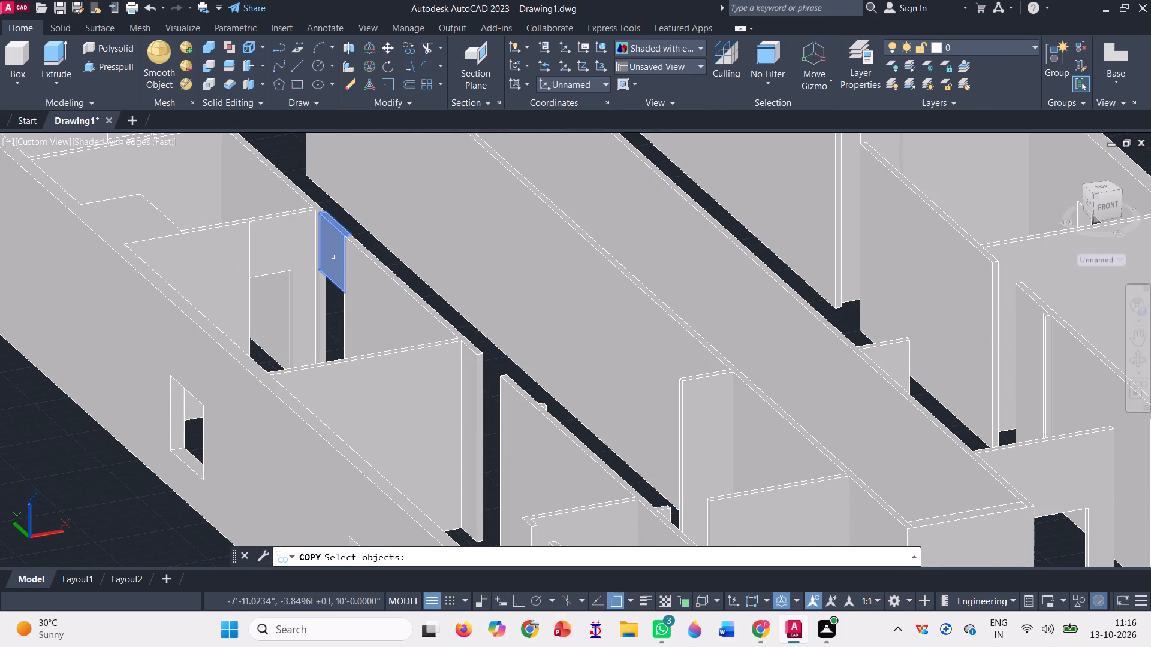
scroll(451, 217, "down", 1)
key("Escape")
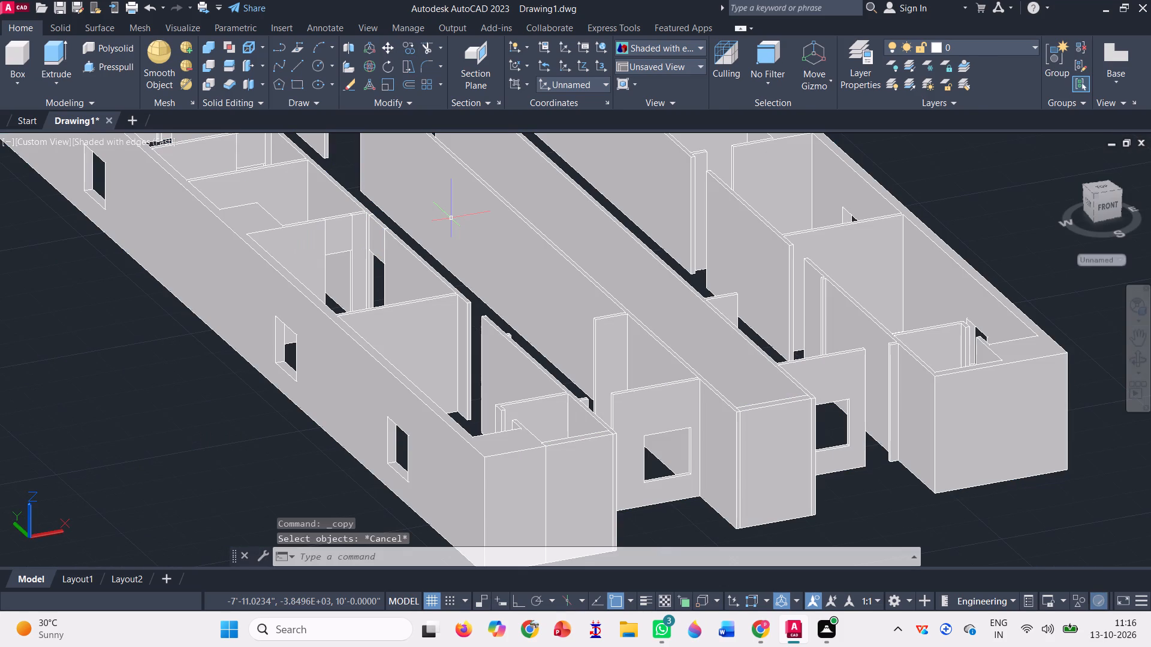
Draw a box 3' downward across the long partition's next doorway gap, just forward of the front room's rear cross wall.
left_click(25, 50)
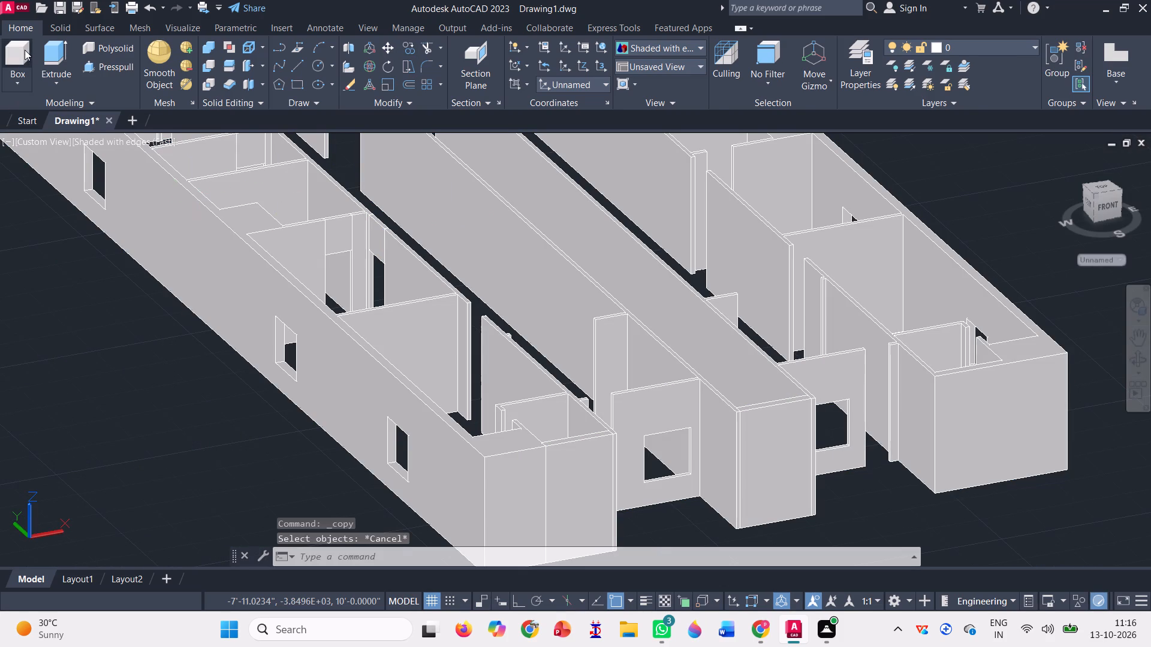
scroll(445, 354, "up", 2)
scroll(535, 244, "up", 3)
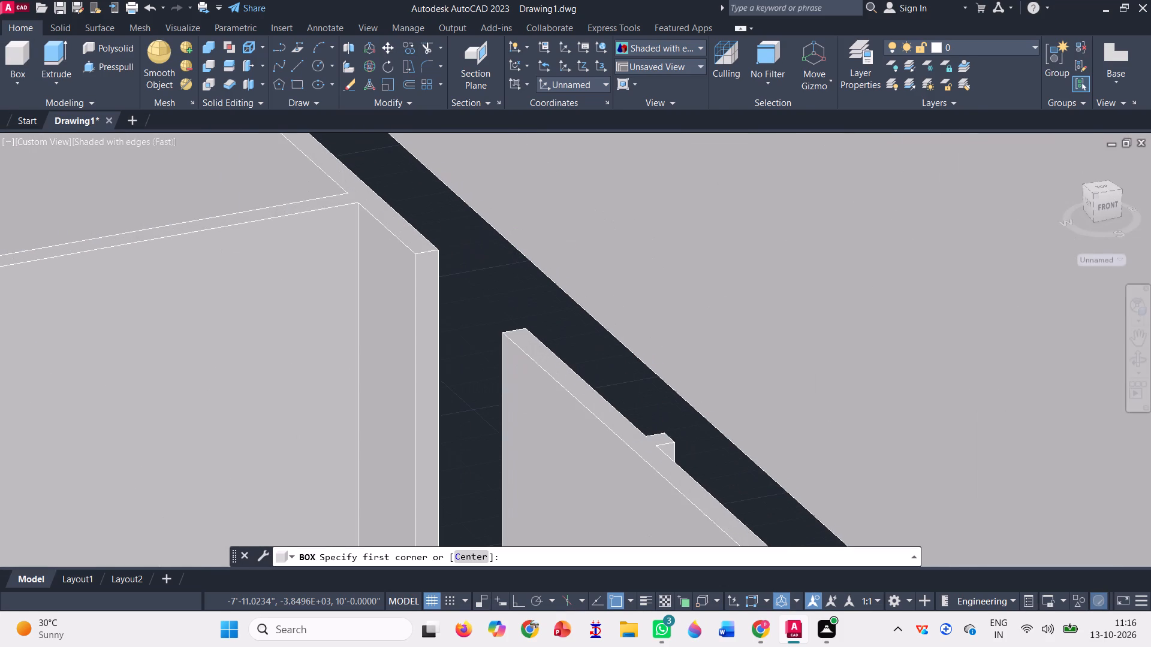
scroll(453, 258, "up", 2)
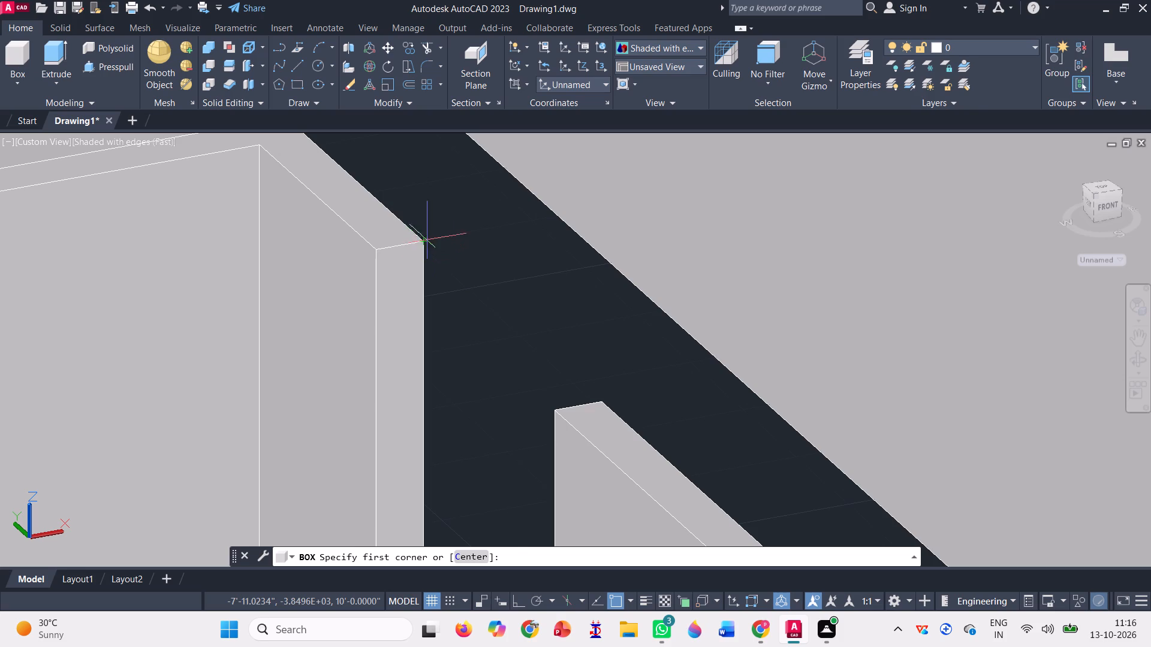
left_click(427, 239)
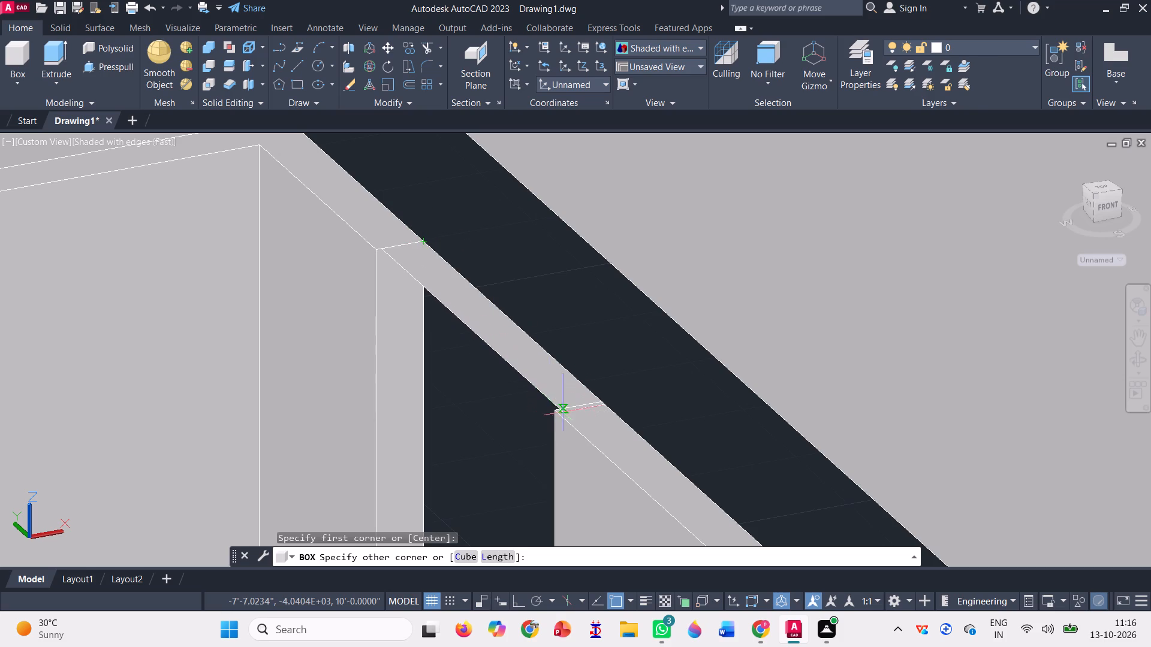
left_click(556, 406)
scroll(547, 286, "down", 3)
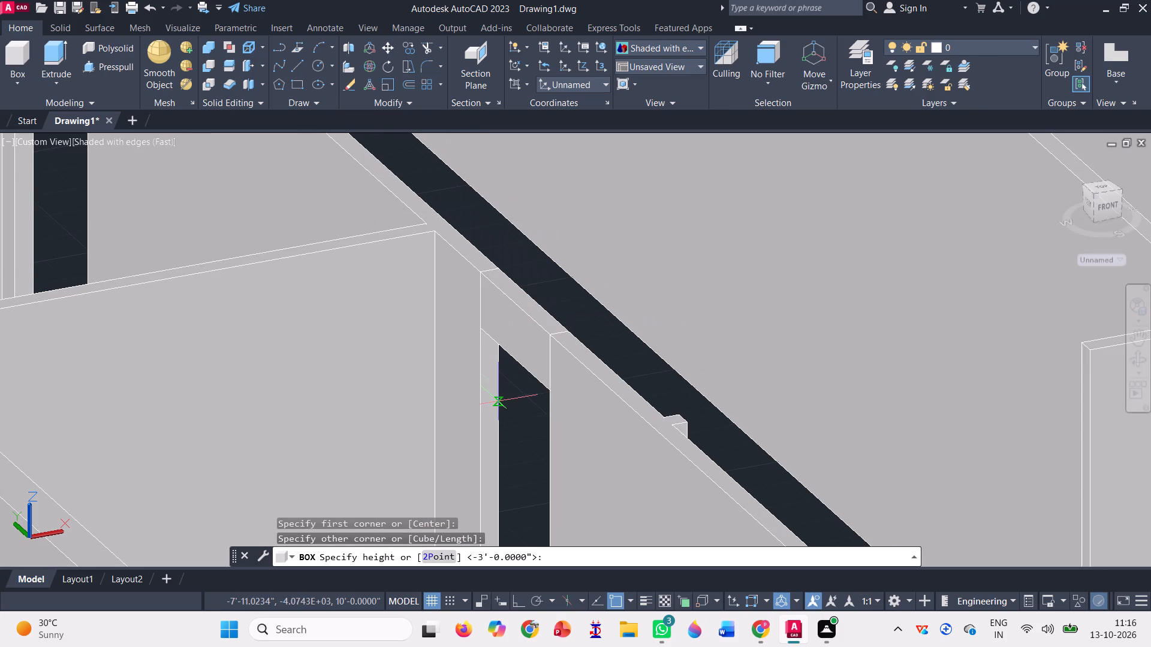
type("-3'")
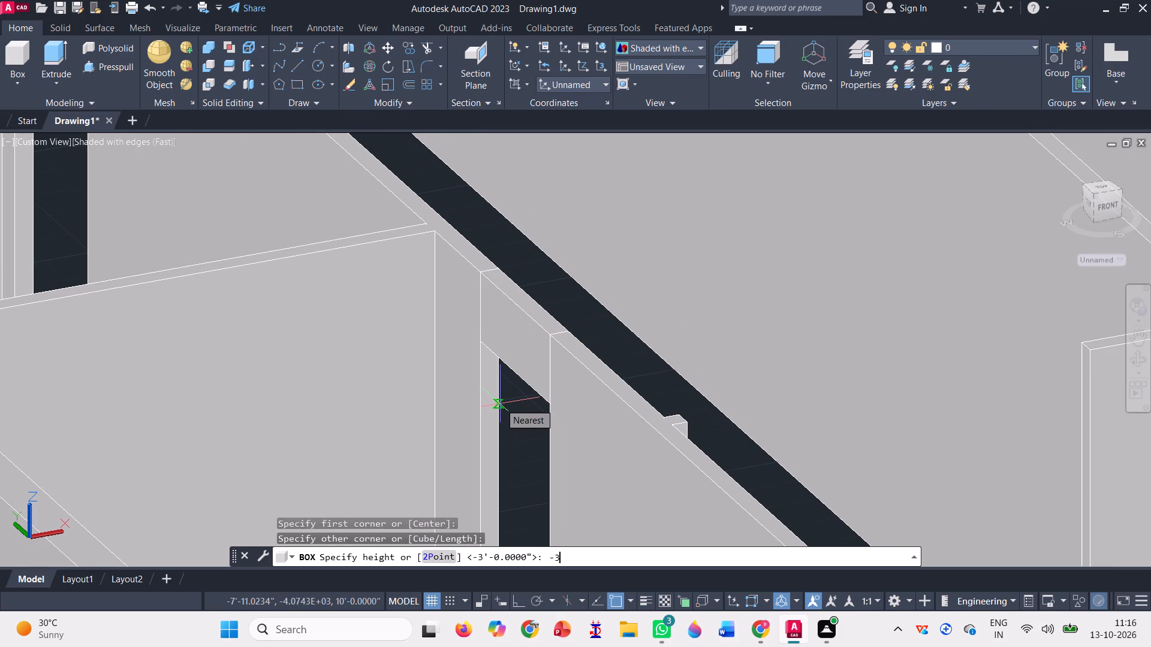
key("Return")
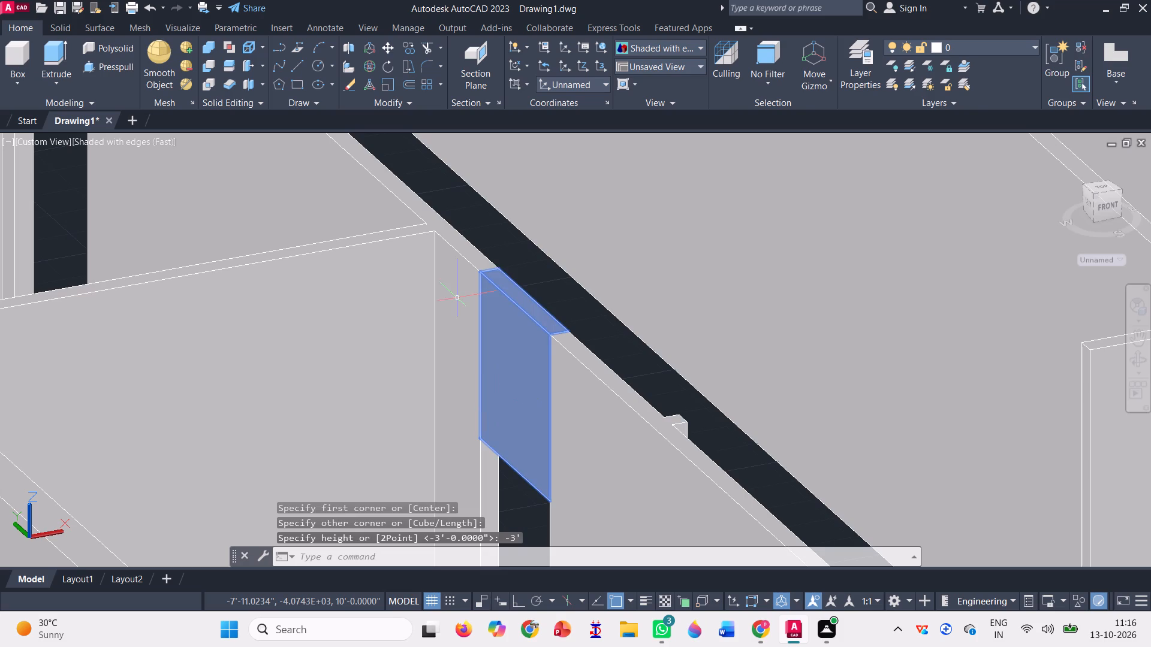
Draw a box 3' downward from the wall top across the doorway gap in the inner partition of the west side's small front corner room.
scroll(457, 297, "down", 2)
scroll(424, 246, "down", 2)
scroll(504, 345, "up", 1)
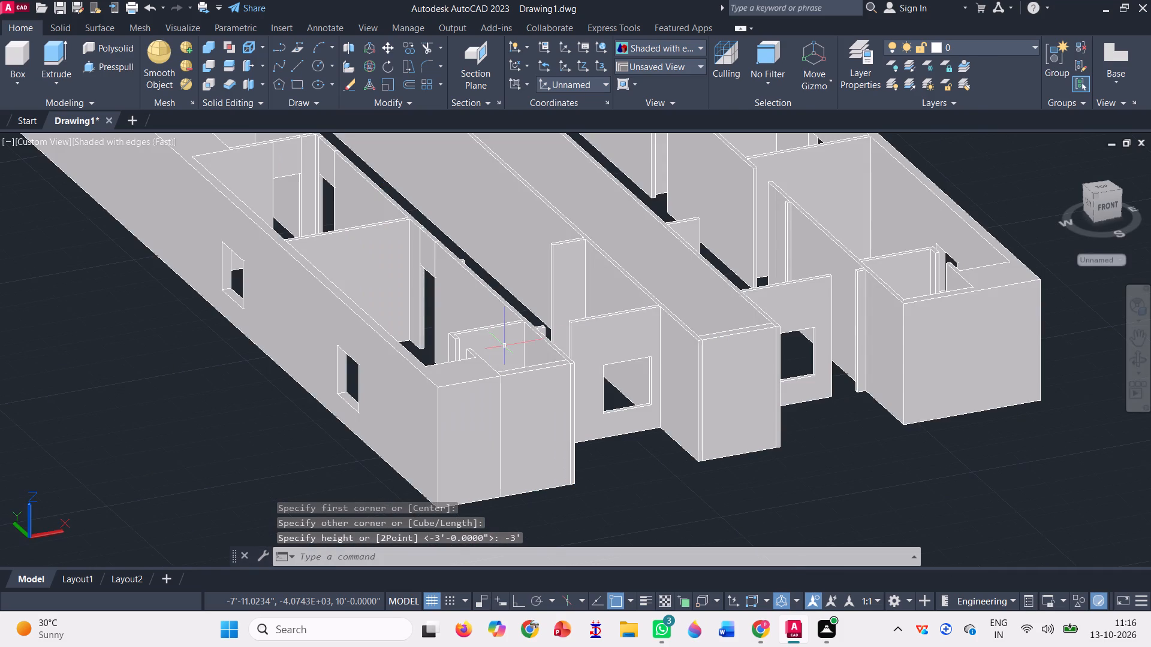
left_click(21, 47)
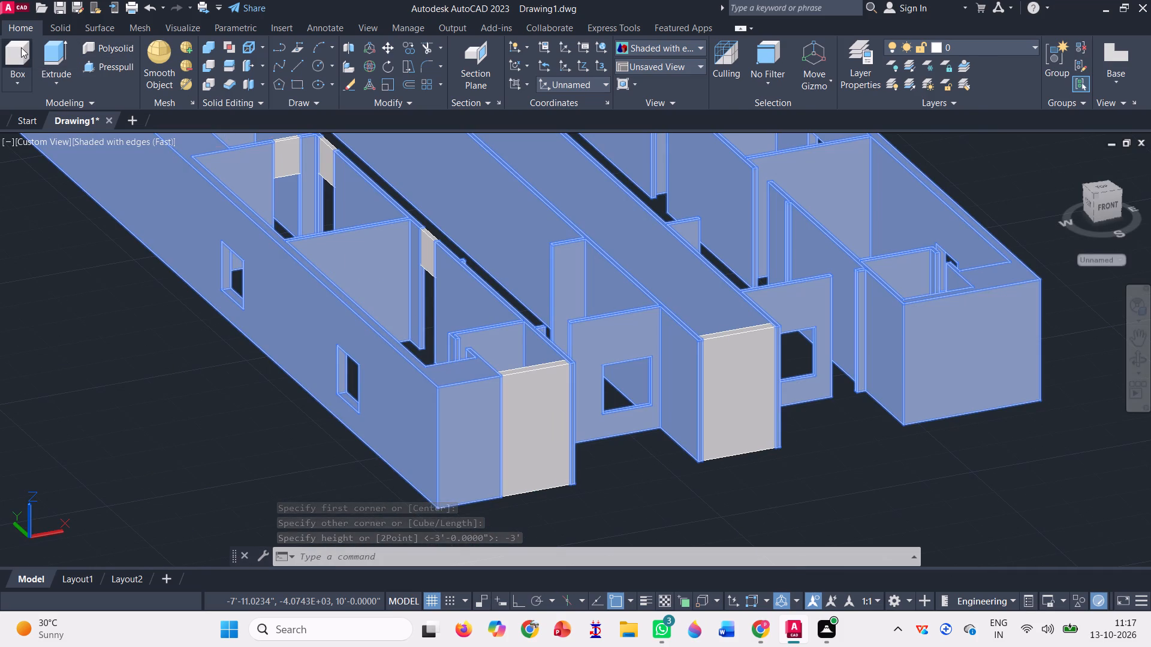
scroll(399, 281, "up", 4)
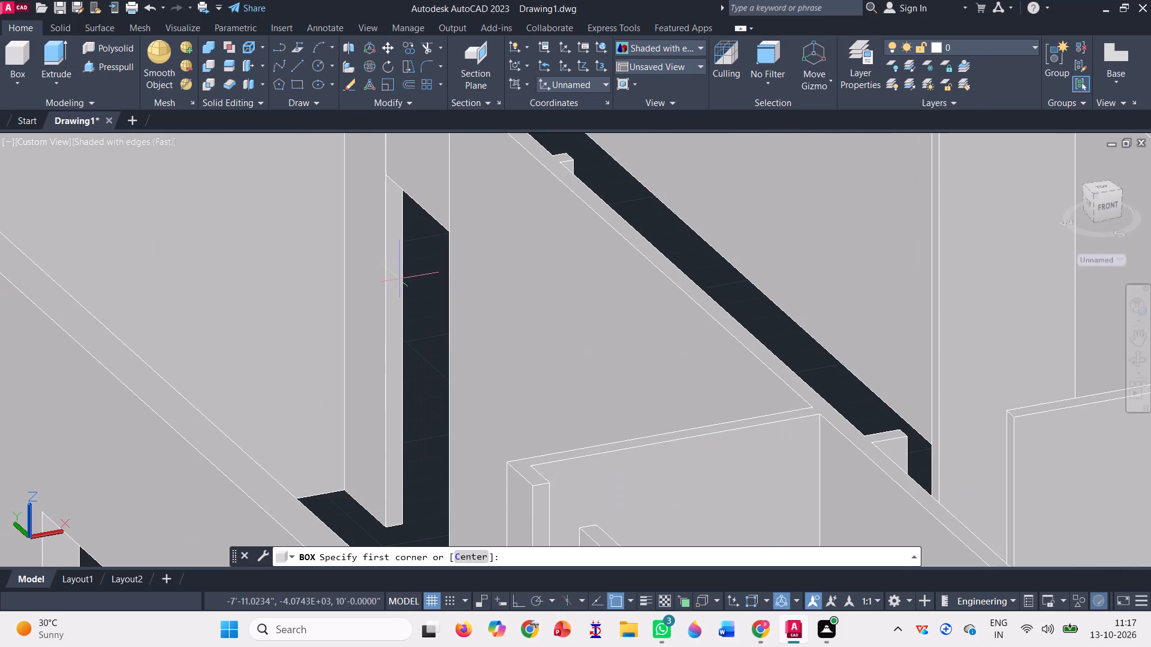
scroll(508, 377, "down", 1)
scroll(541, 494, "up", 1)
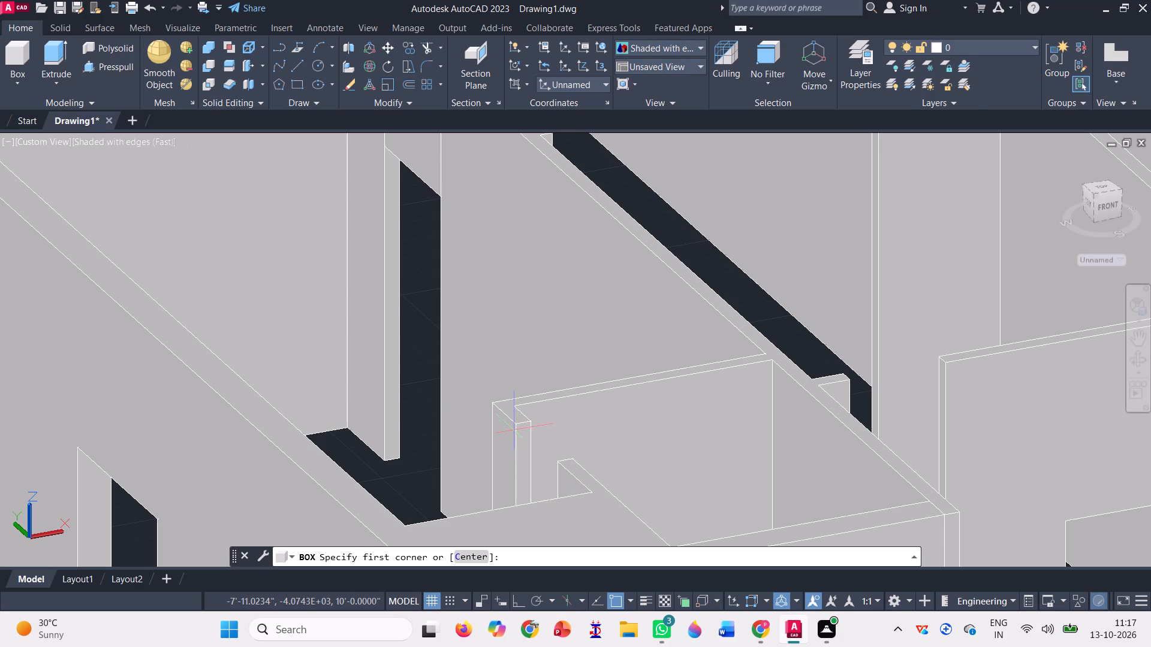
scroll(514, 422, "up", 1)
left_click(514, 422)
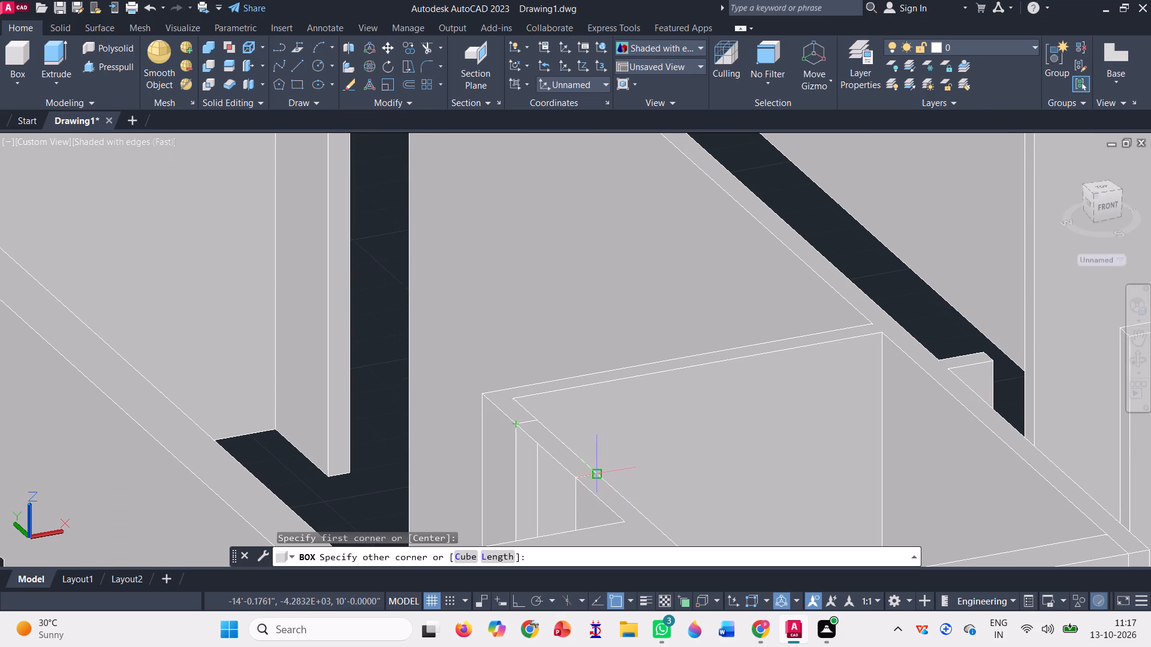
left_click(595, 471)
key("minus")
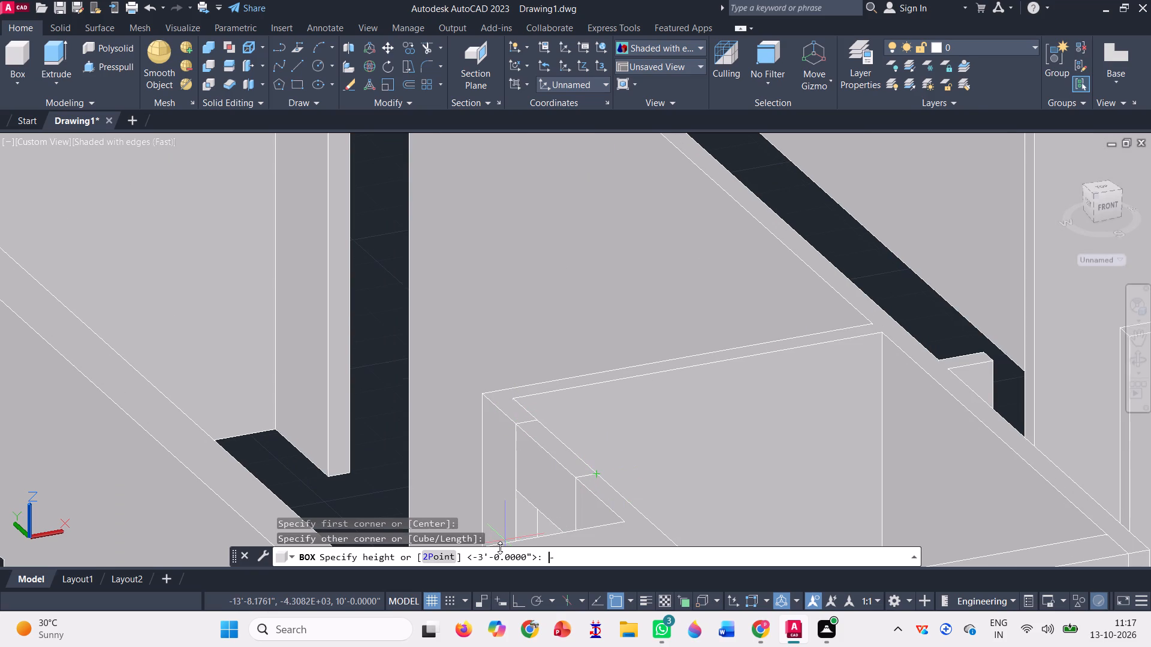
key("3")
key("apostrophe")
key("Return")
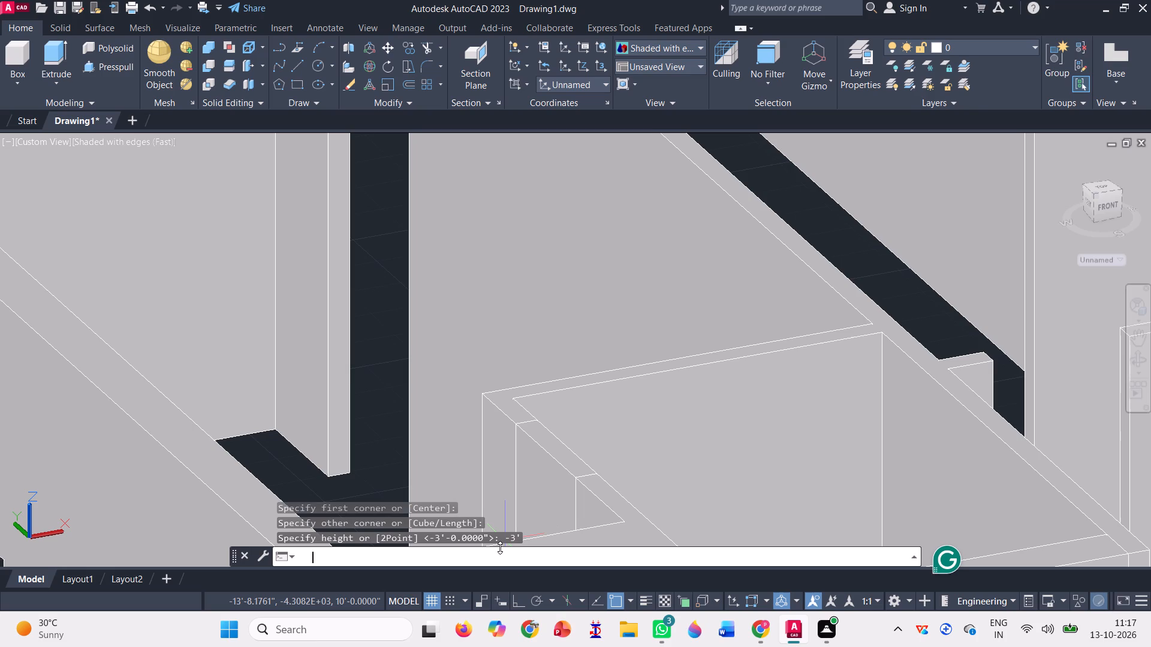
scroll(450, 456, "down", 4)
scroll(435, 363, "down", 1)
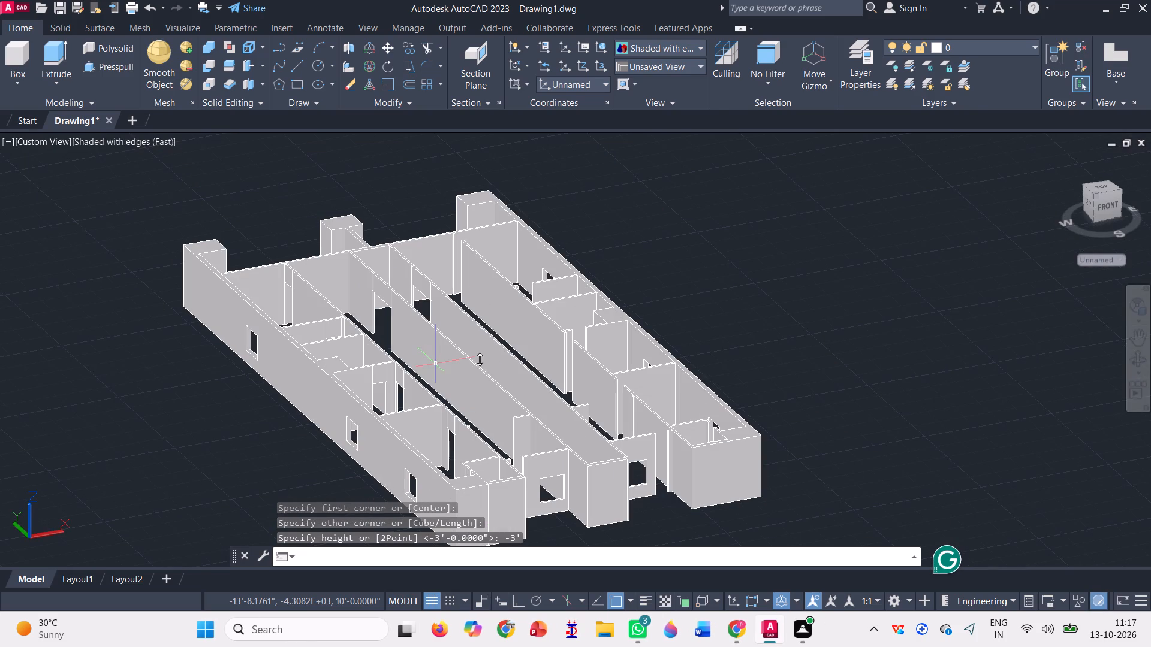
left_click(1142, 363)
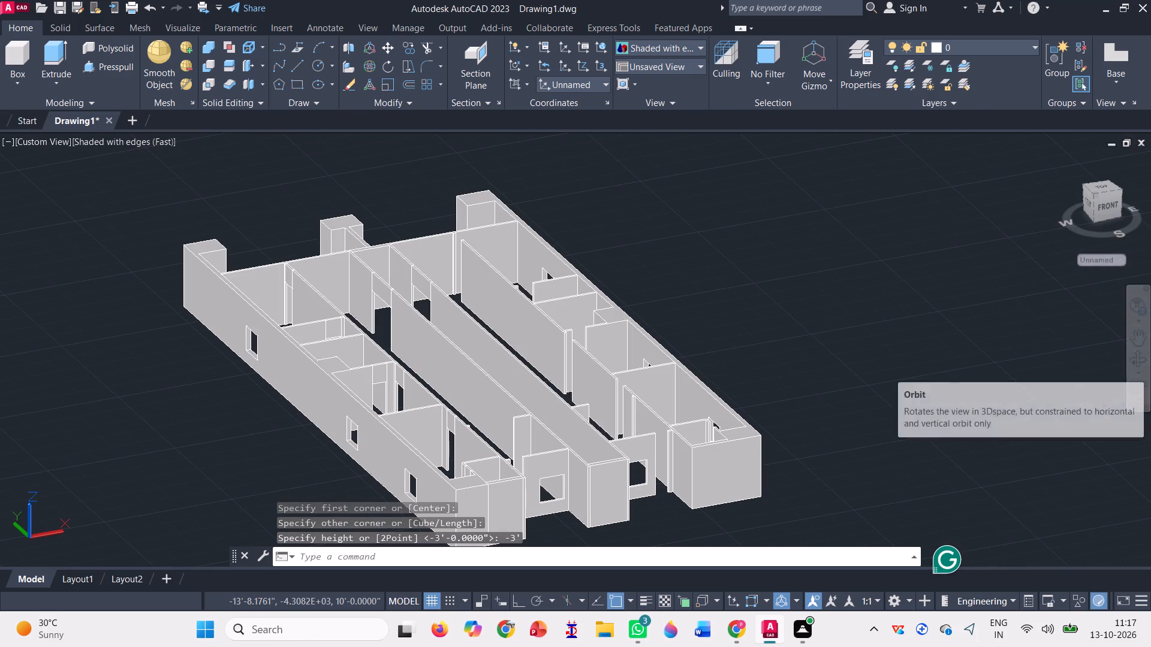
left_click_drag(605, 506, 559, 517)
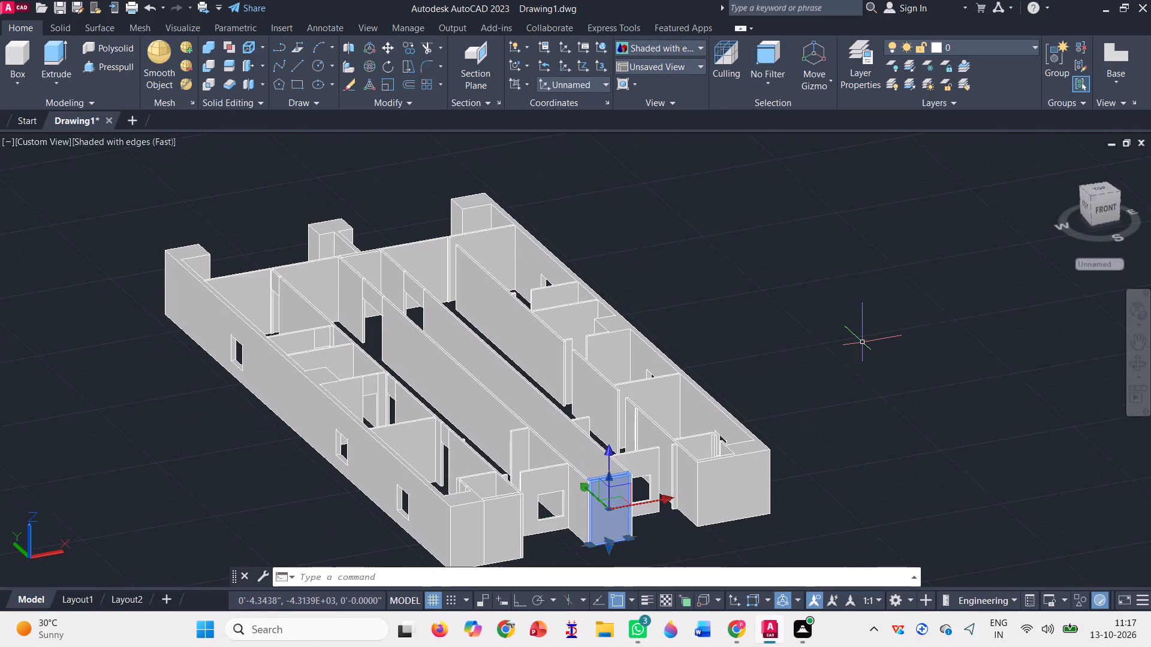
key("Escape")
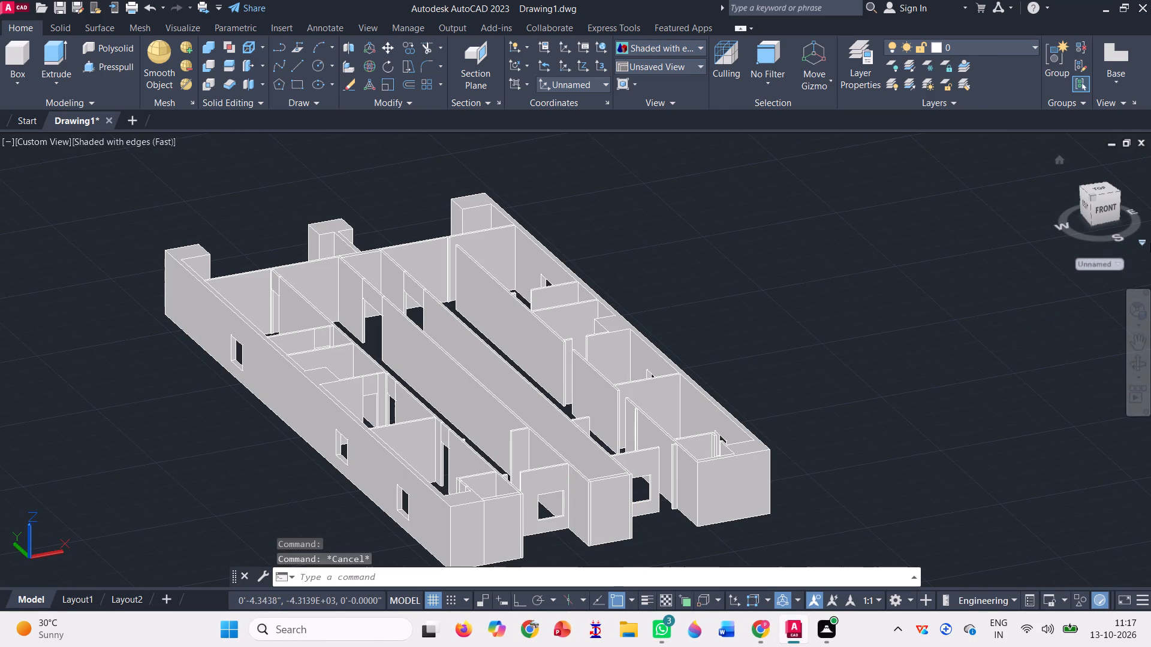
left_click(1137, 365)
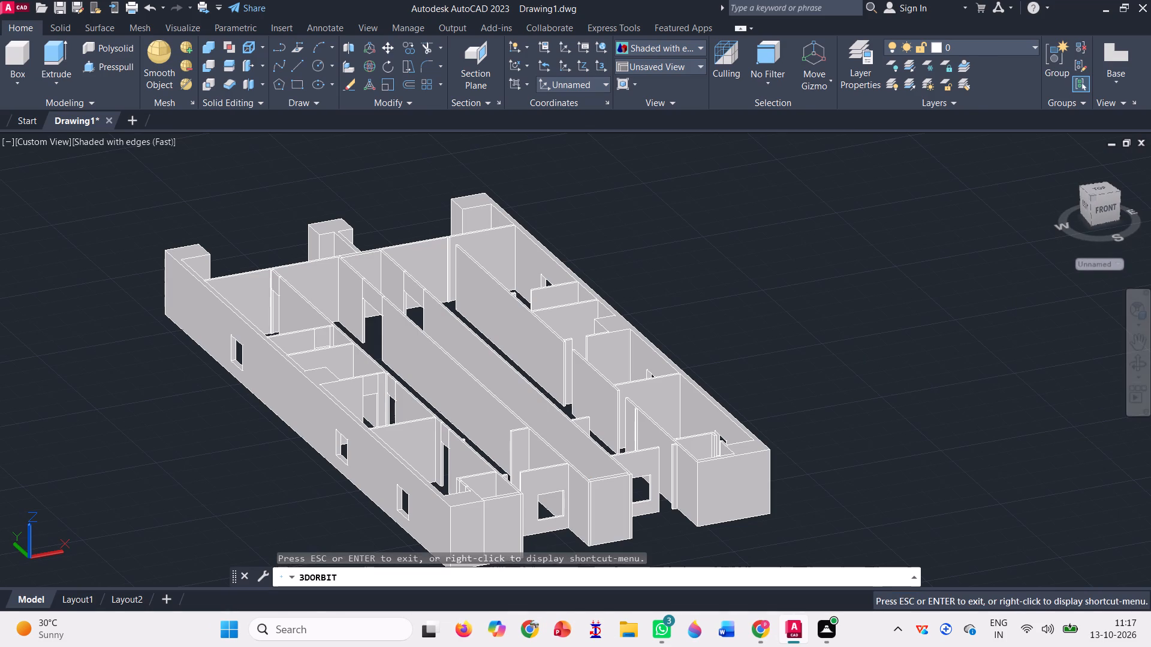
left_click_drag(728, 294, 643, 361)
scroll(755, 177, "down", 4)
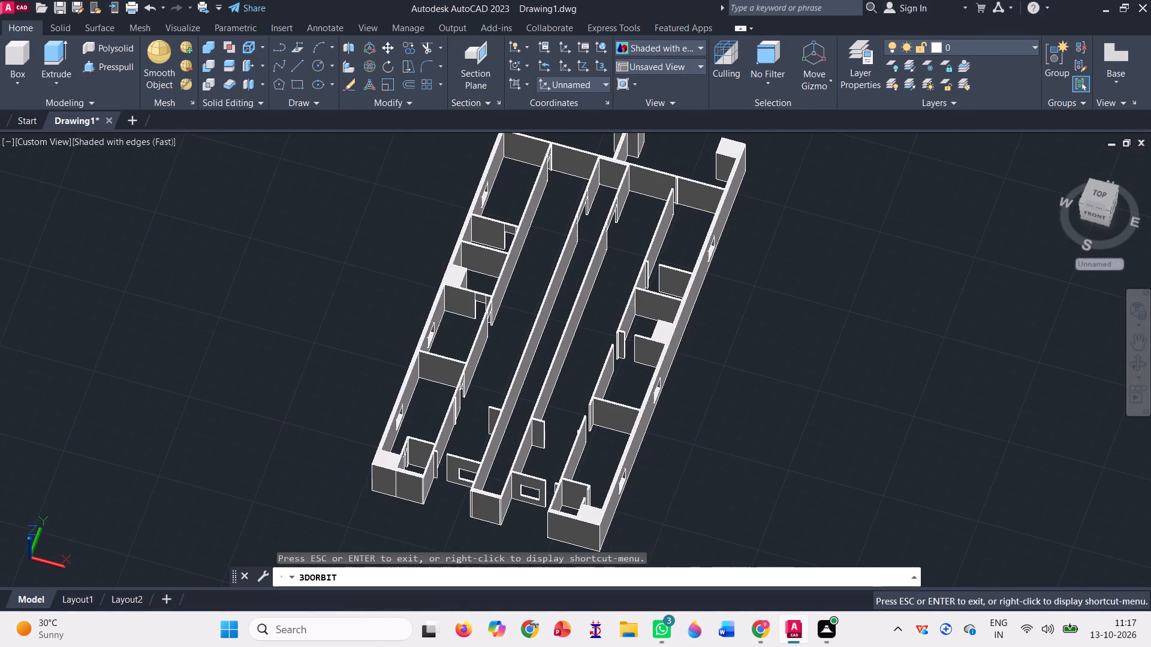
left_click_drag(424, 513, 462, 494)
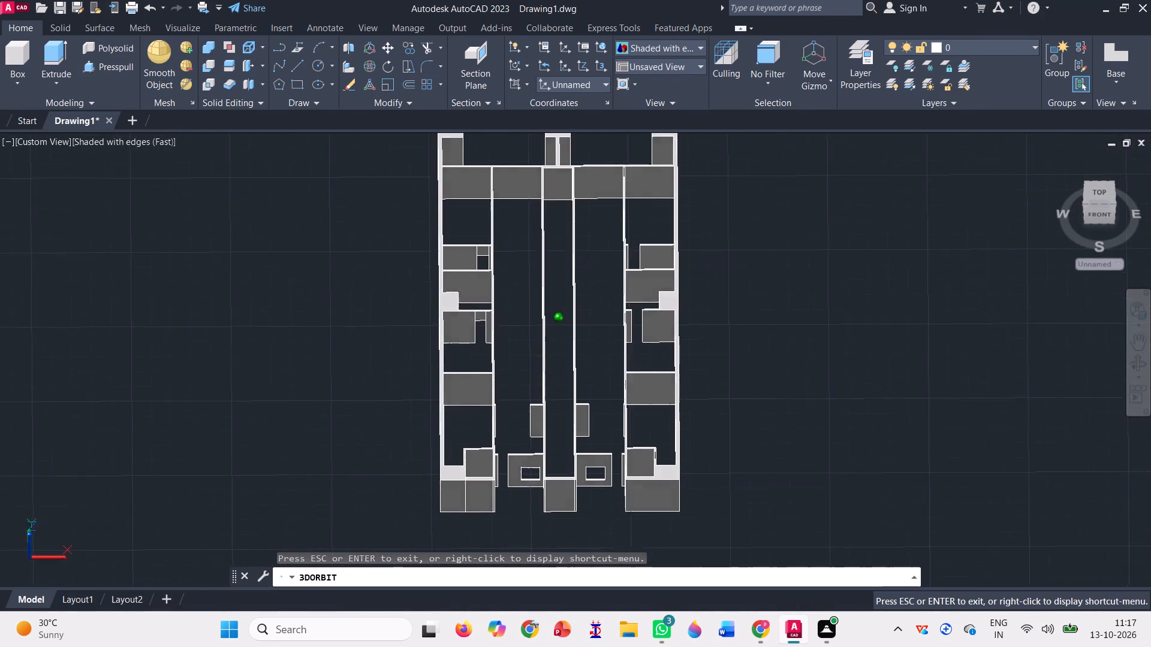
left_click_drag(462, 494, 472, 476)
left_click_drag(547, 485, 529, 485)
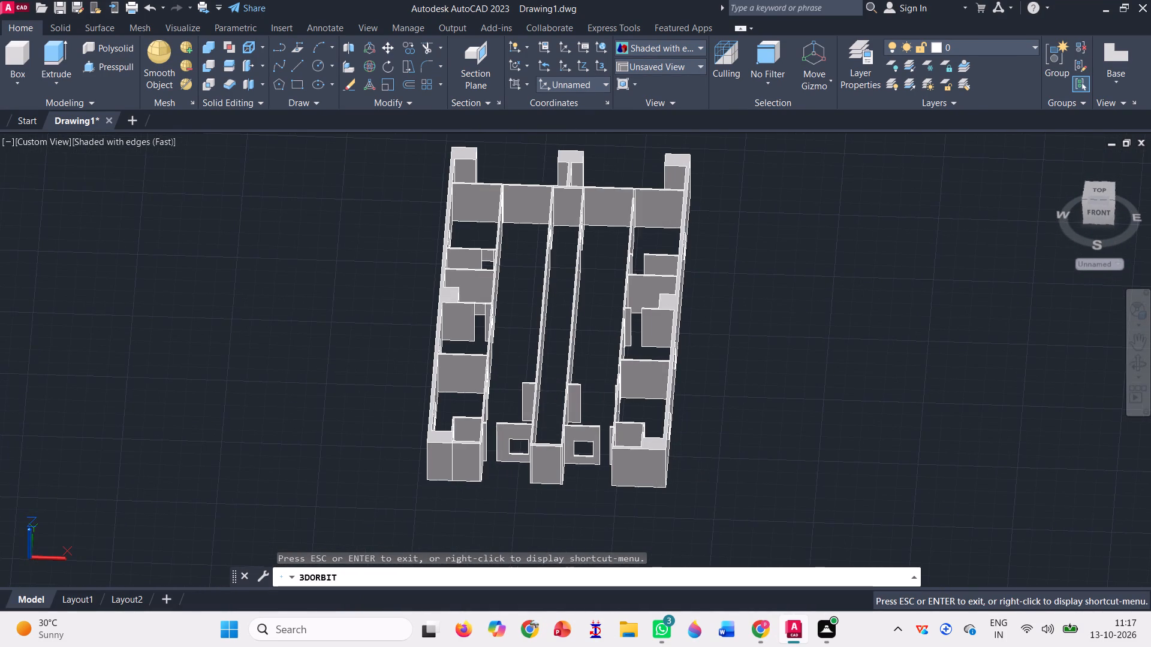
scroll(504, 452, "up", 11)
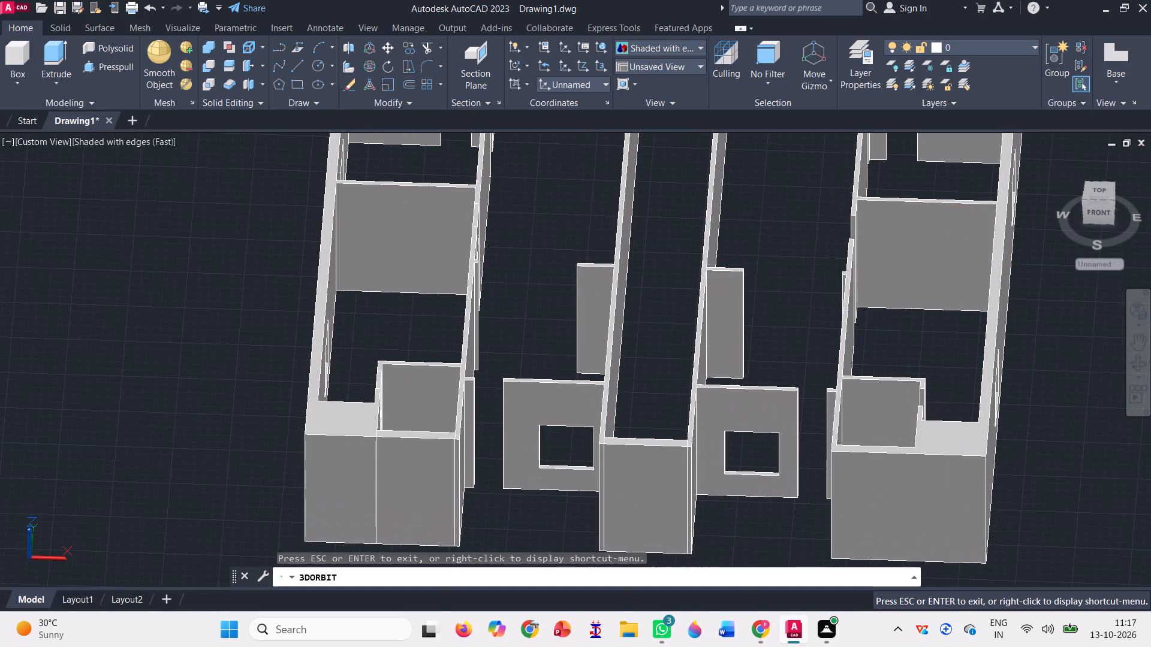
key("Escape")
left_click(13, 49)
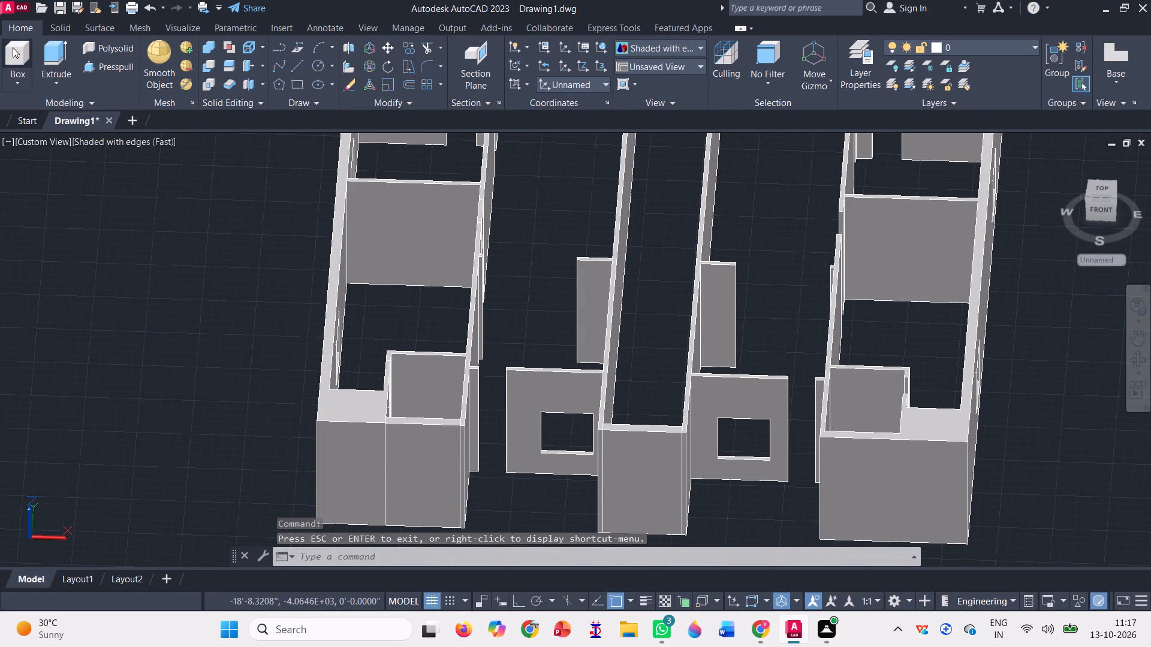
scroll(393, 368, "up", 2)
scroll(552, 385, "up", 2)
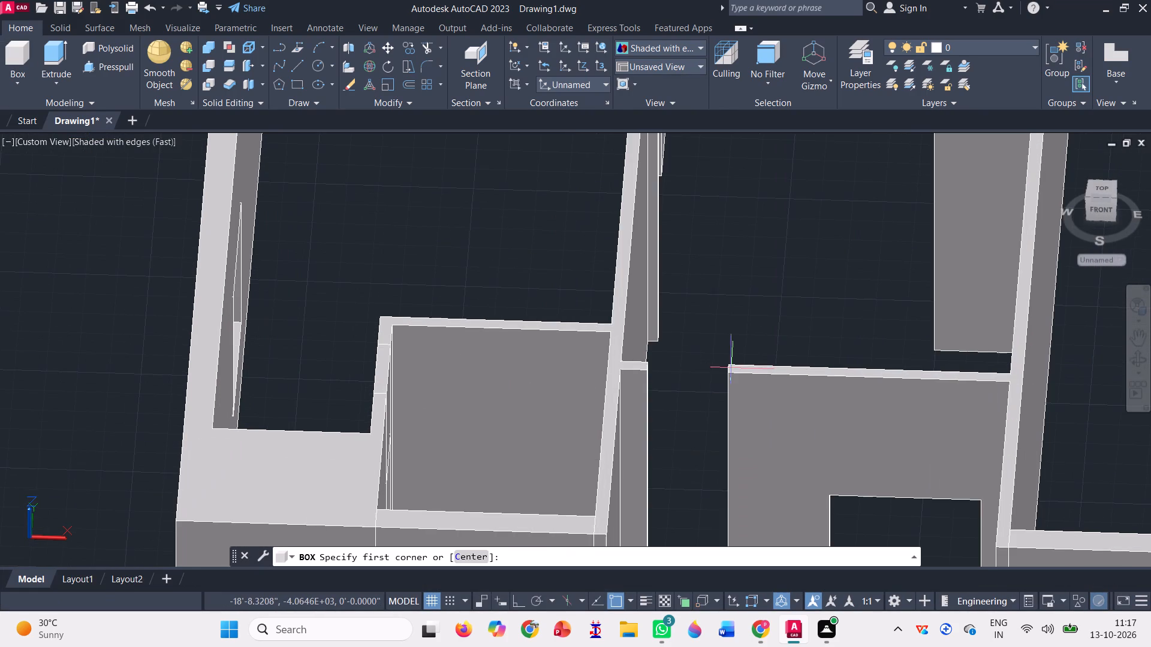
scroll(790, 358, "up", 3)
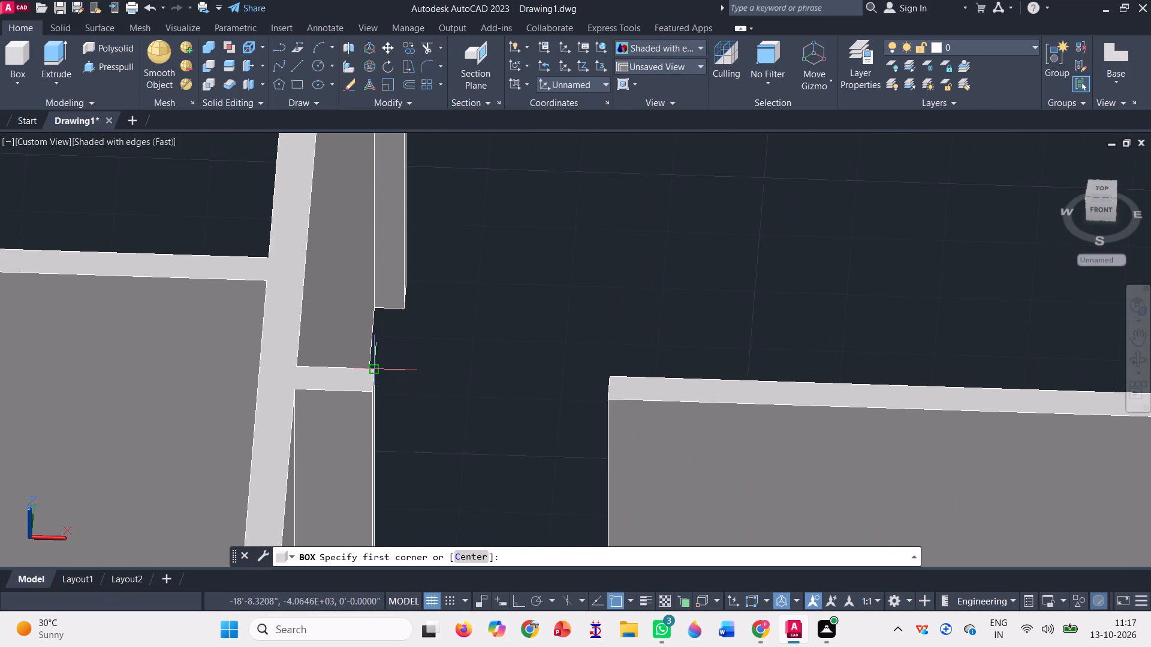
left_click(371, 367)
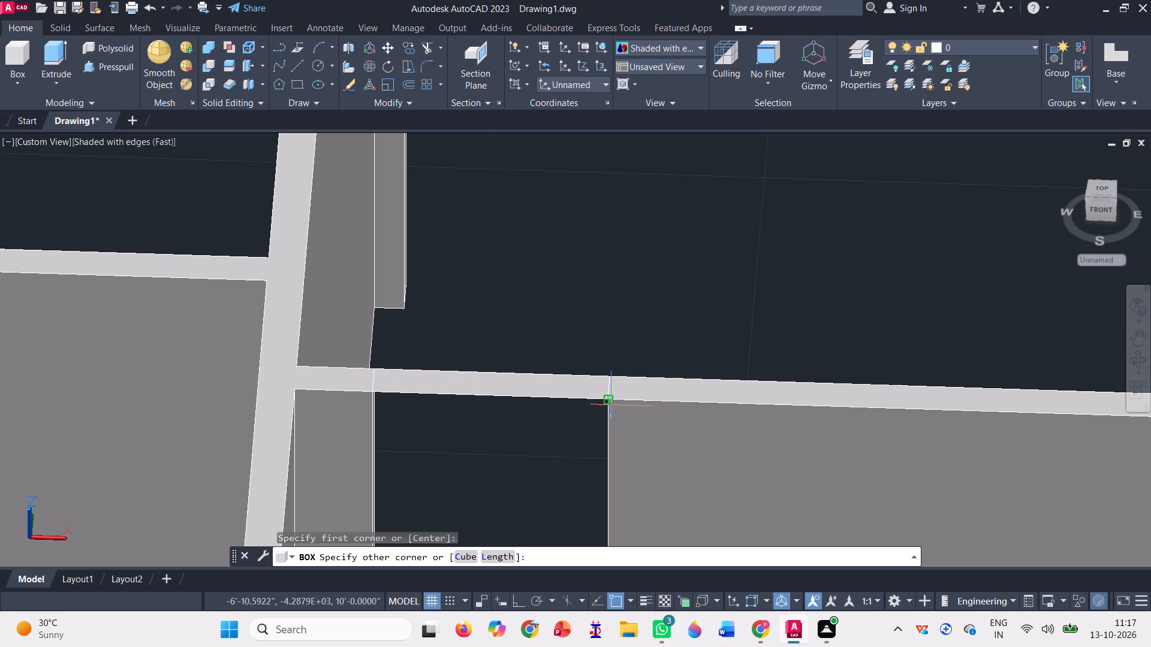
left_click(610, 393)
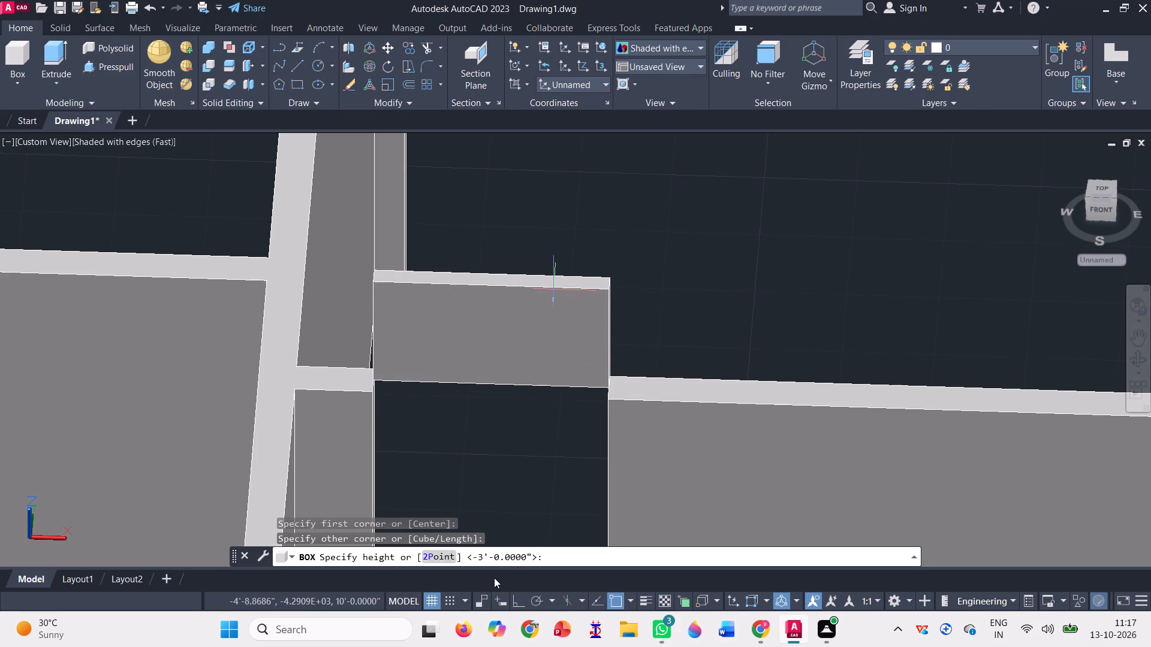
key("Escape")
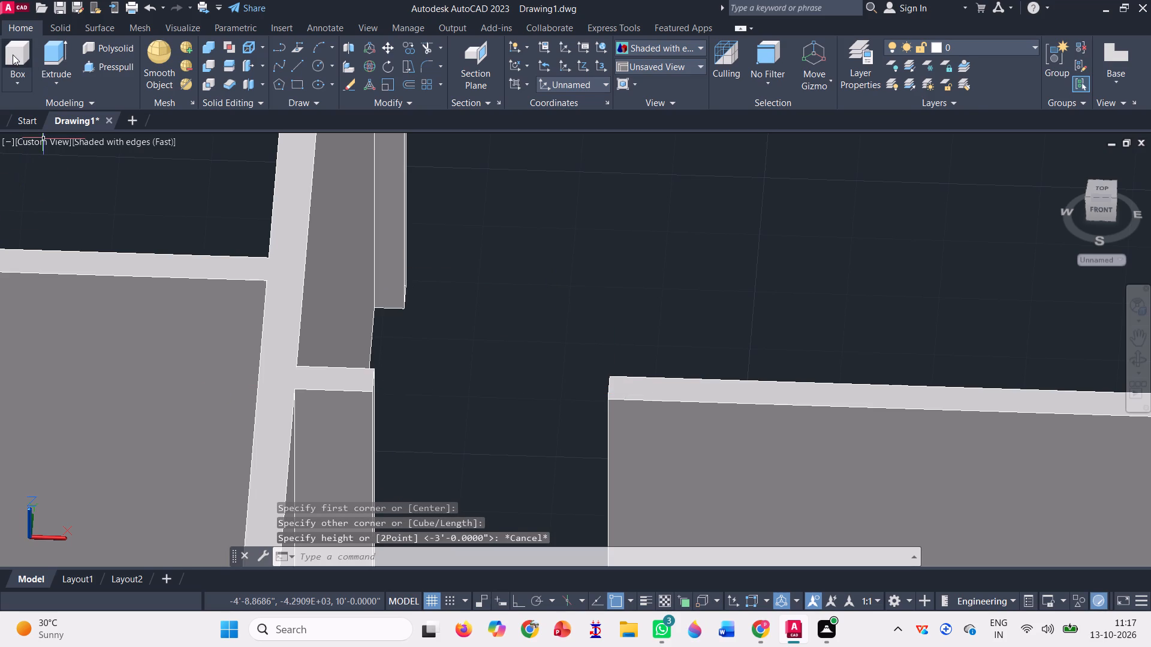
Draw a box 3' downward from the wall top across the gap between the west partition's short front stub and the windowed front wall.
left_click(13, 53)
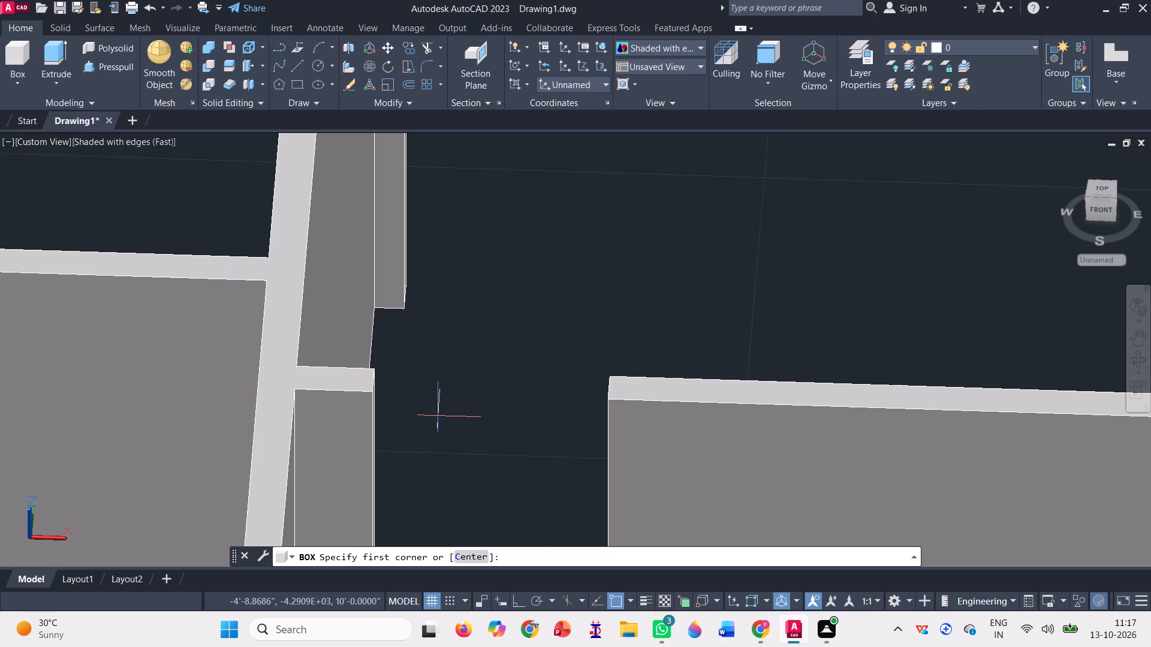
scroll(427, 410, "up", 2)
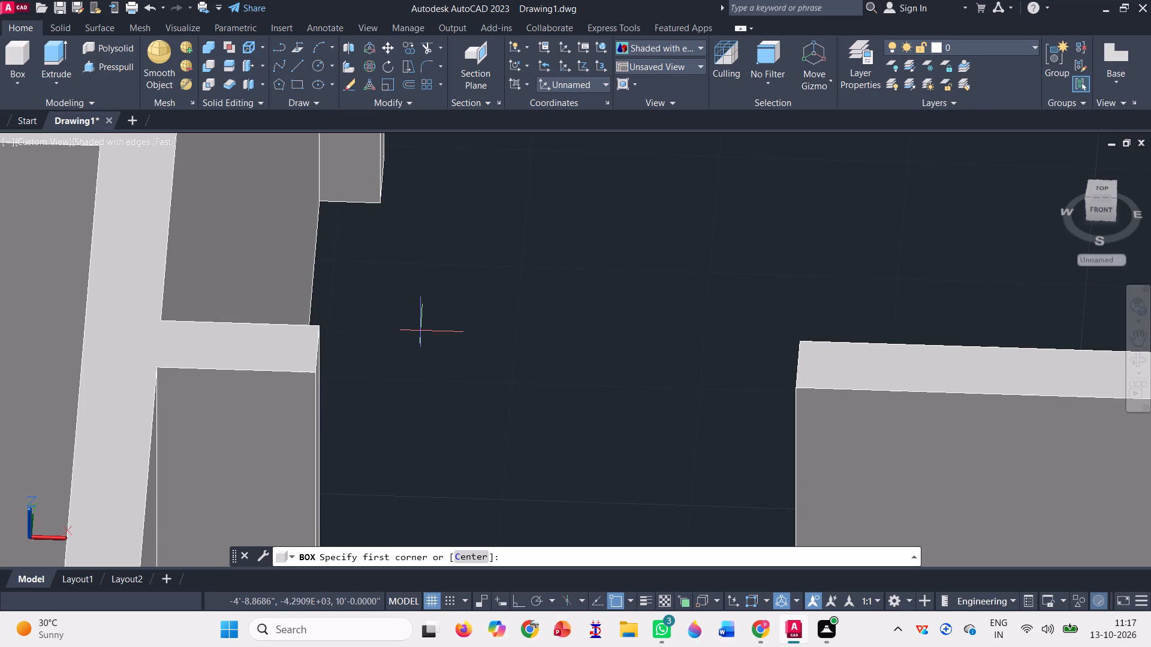
scroll(420, 329, "up", 2)
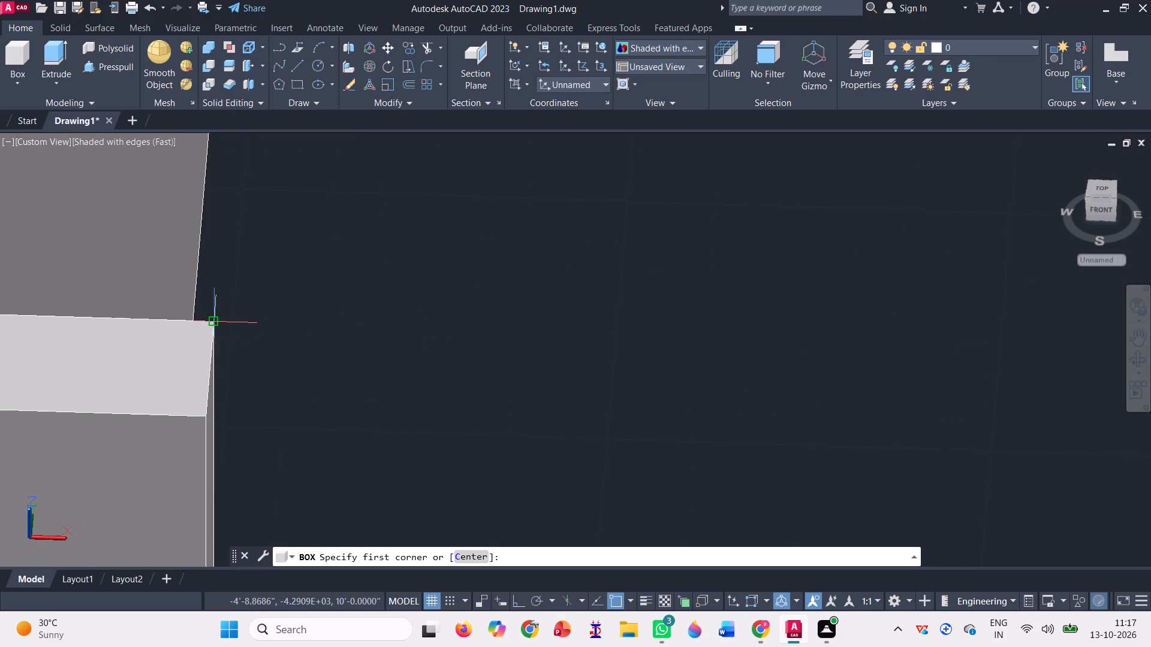
left_click(215, 321)
scroll(224, 307, "down", 2)
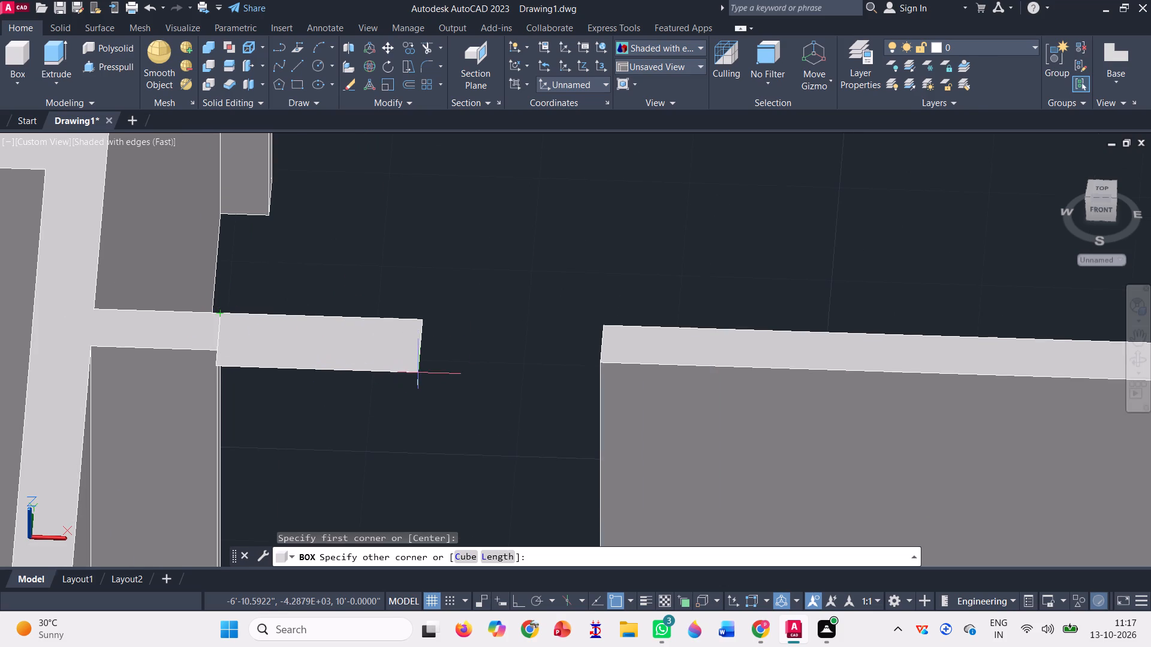
left_click(601, 365)
scroll(592, 334, "down", 2)
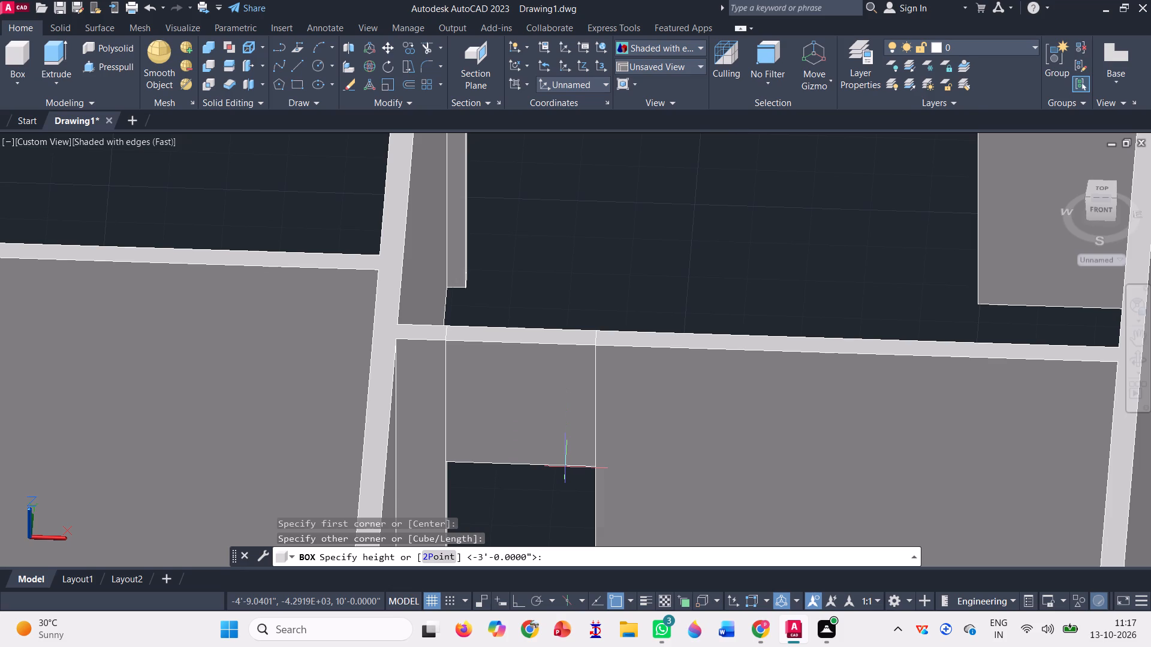
type("-3'")
key("Return")
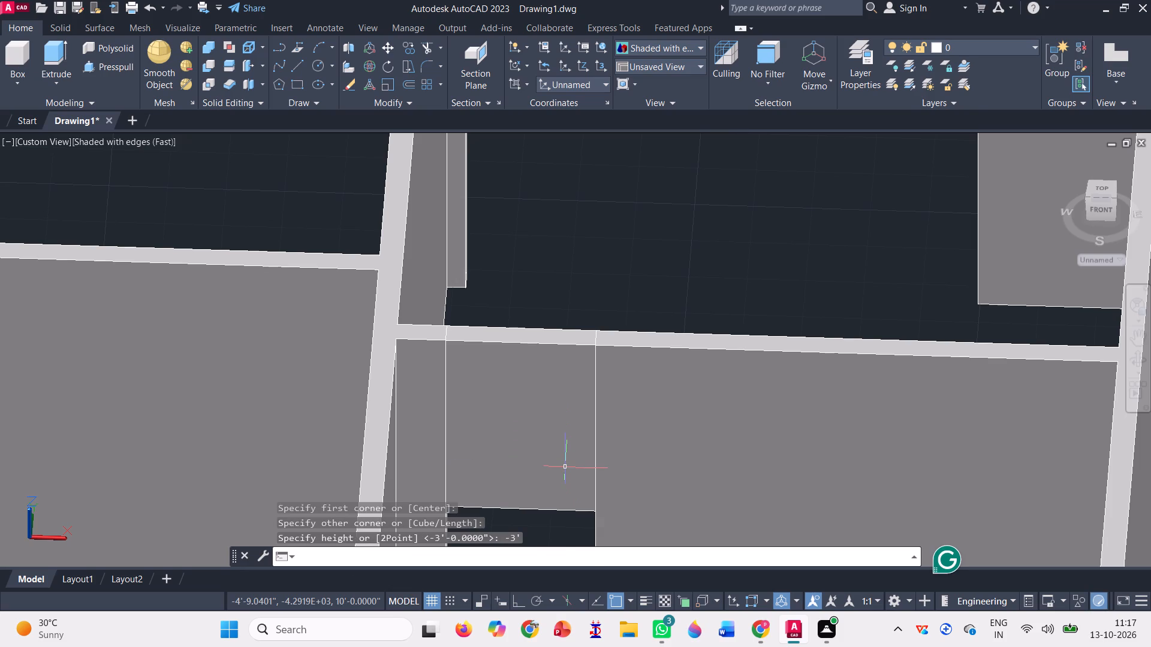
Examine the whole floor from several angles, comparing the doorway gaps of the west and east rooms.
scroll(281, 373, "down", 2)
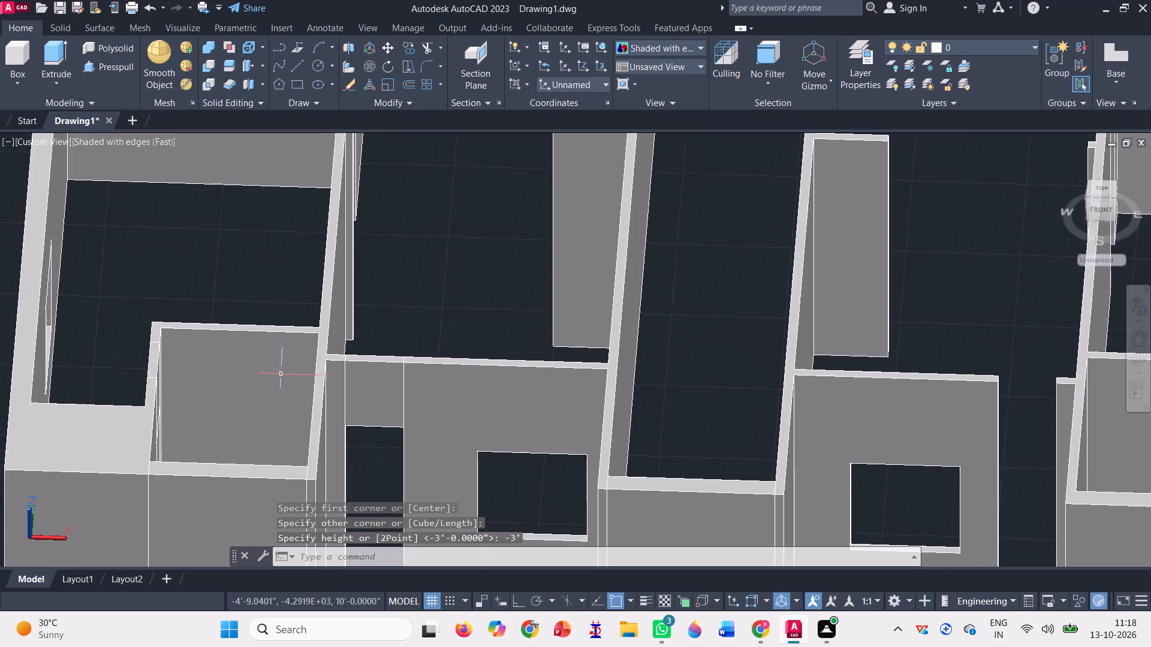
scroll(281, 373, "down", 3)
scroll(386, 409, "down", 1)
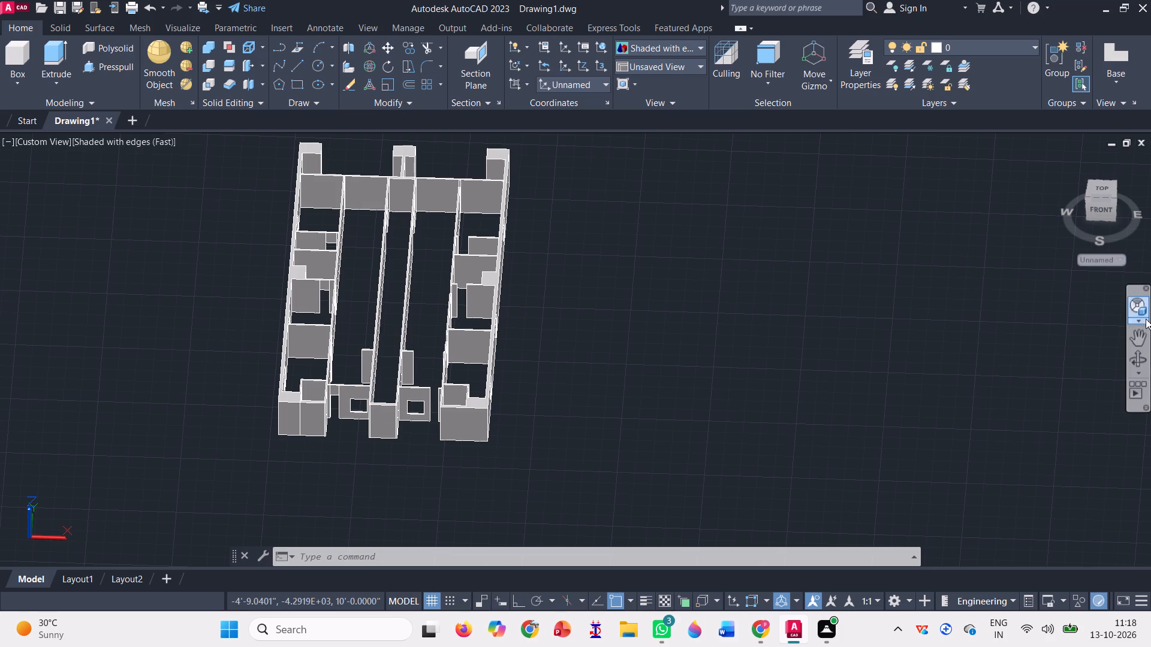
left_click(1135, 349)
left_click_drag(806, 388, 807, 373)
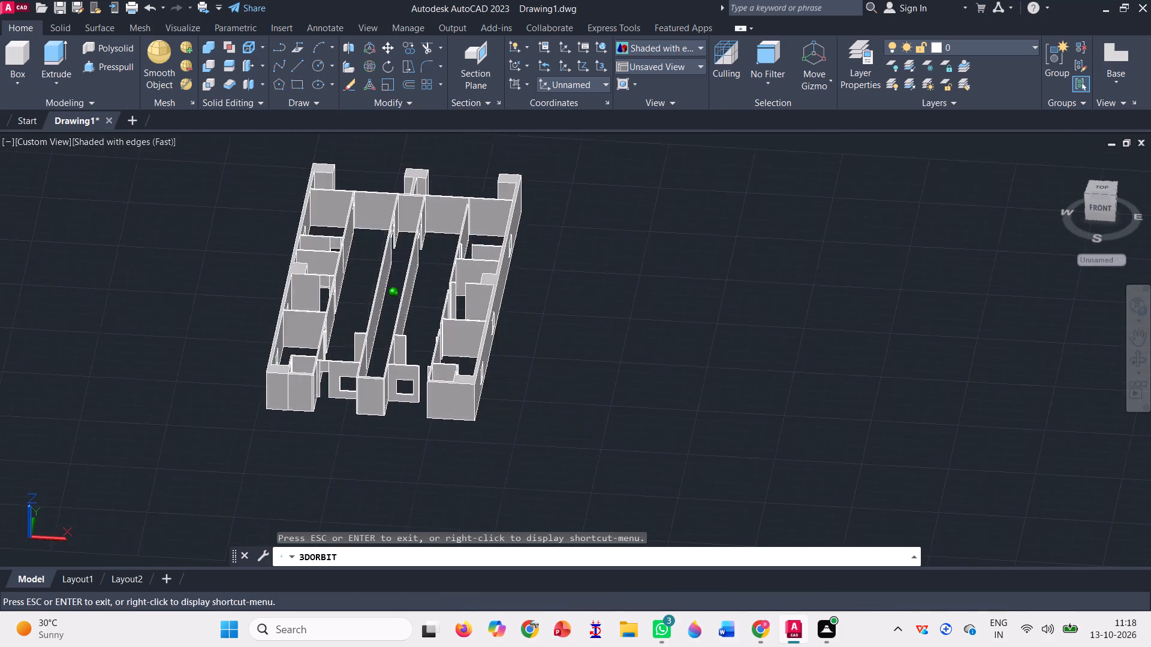
left_click_drag(807, 373, 722, 353)
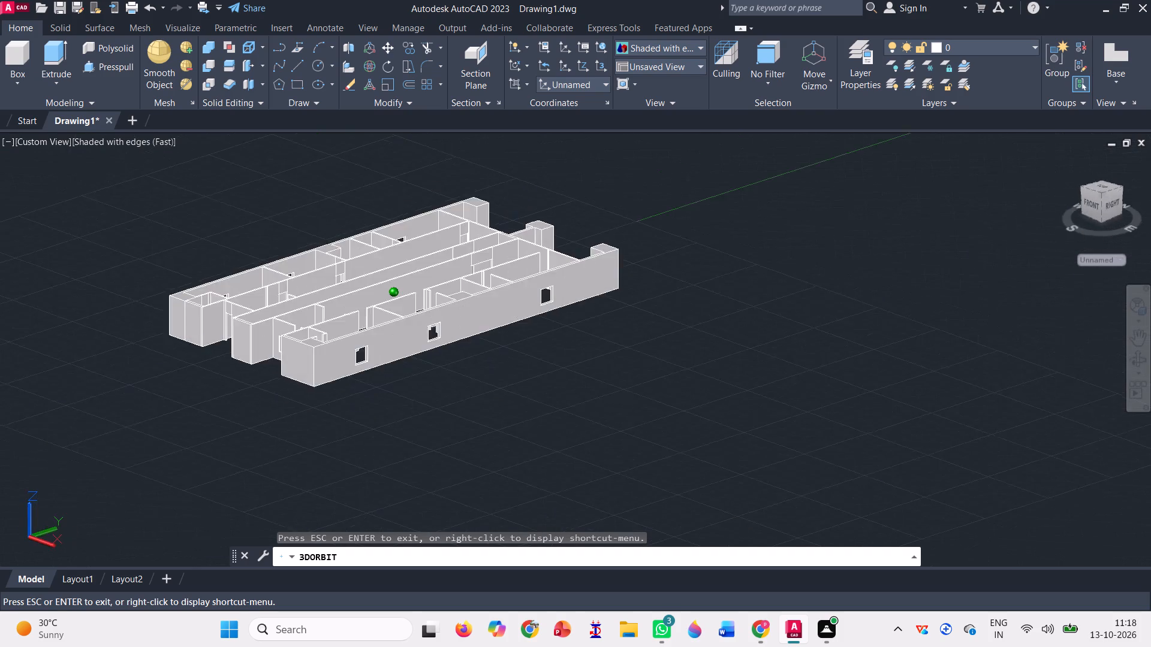
left_click_drag(722, 353, 863, 421)
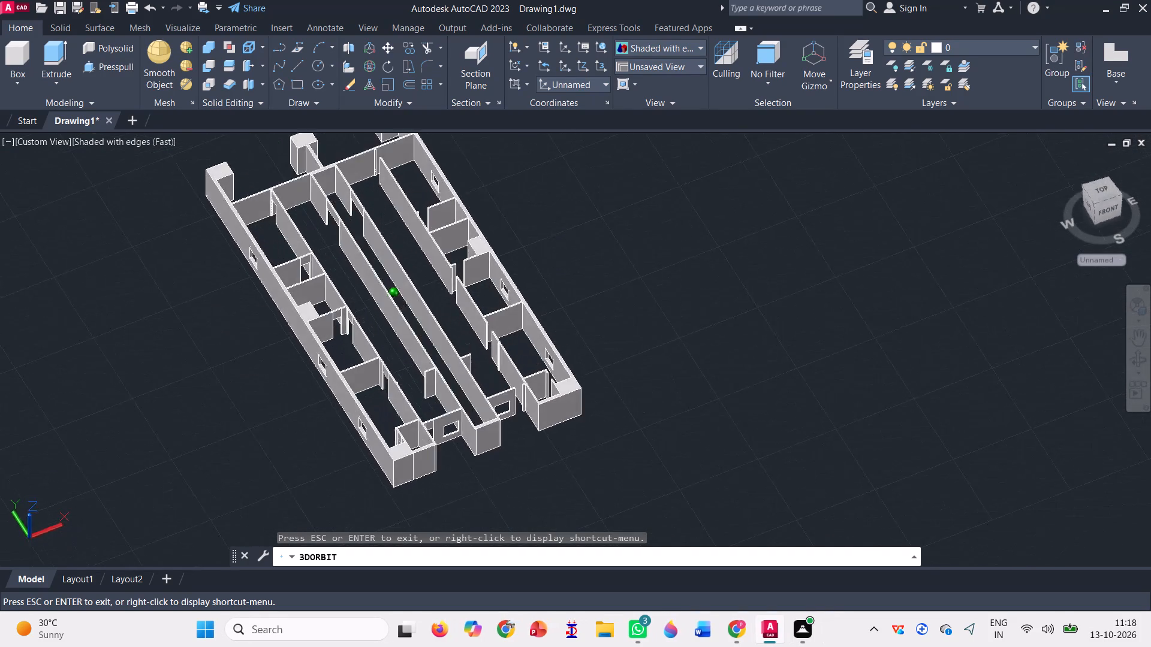
left_click_drag(863, 421, 831, 434)
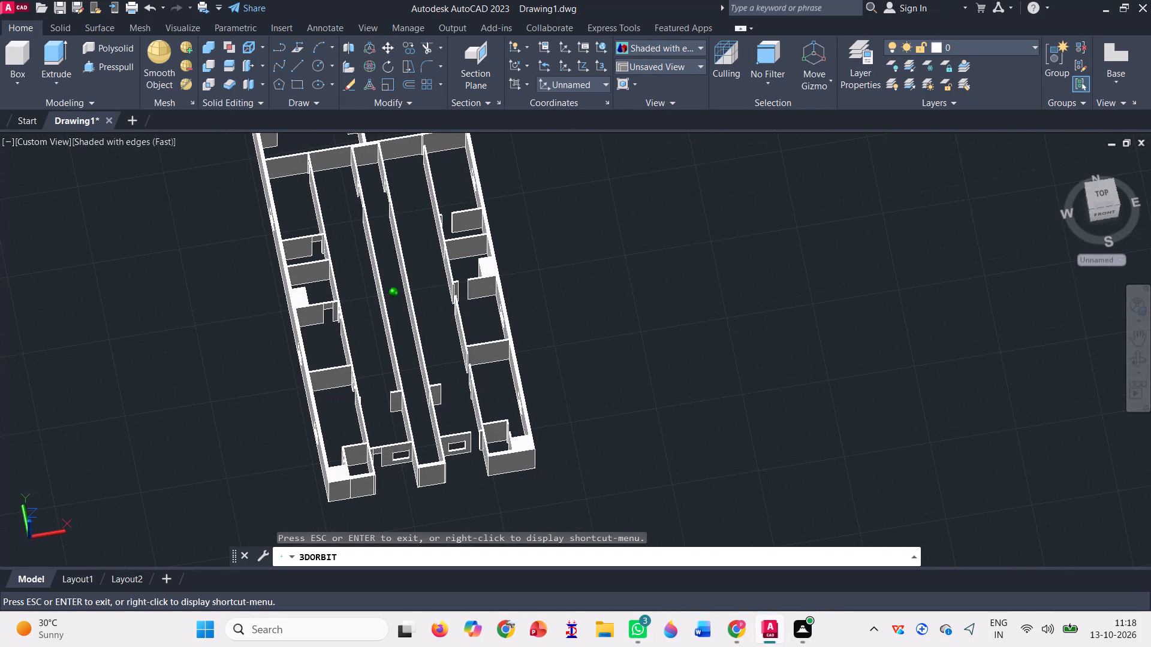
left_click_drag(831, 434, 834, 430)
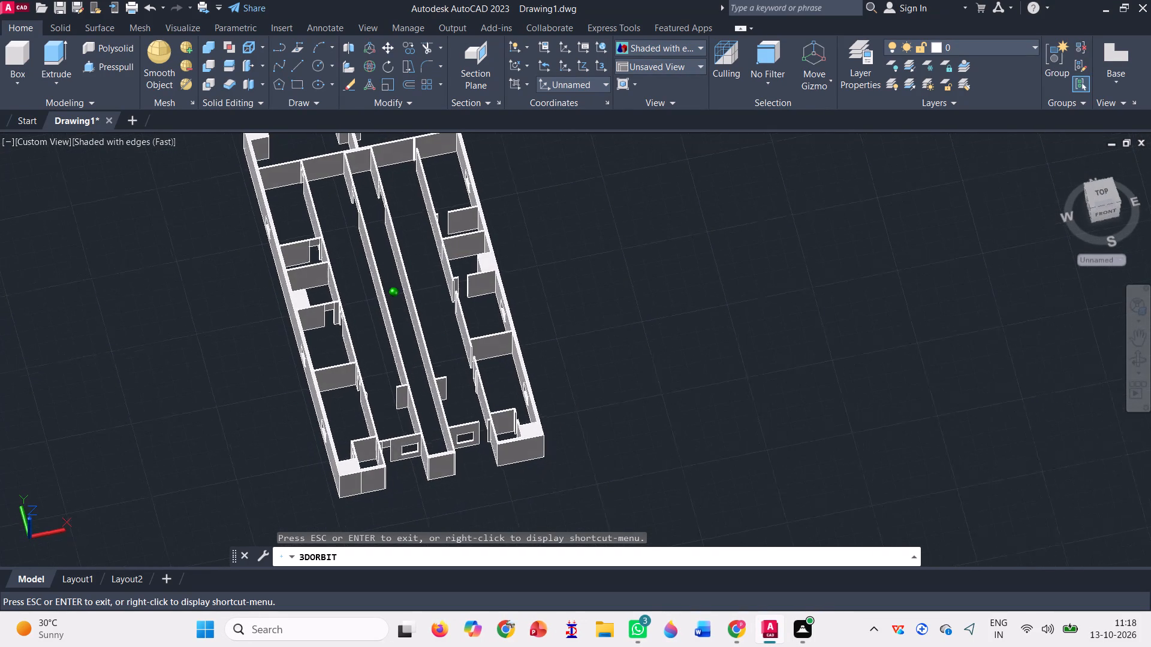
left_click_drag(834, 430, 797, 400)
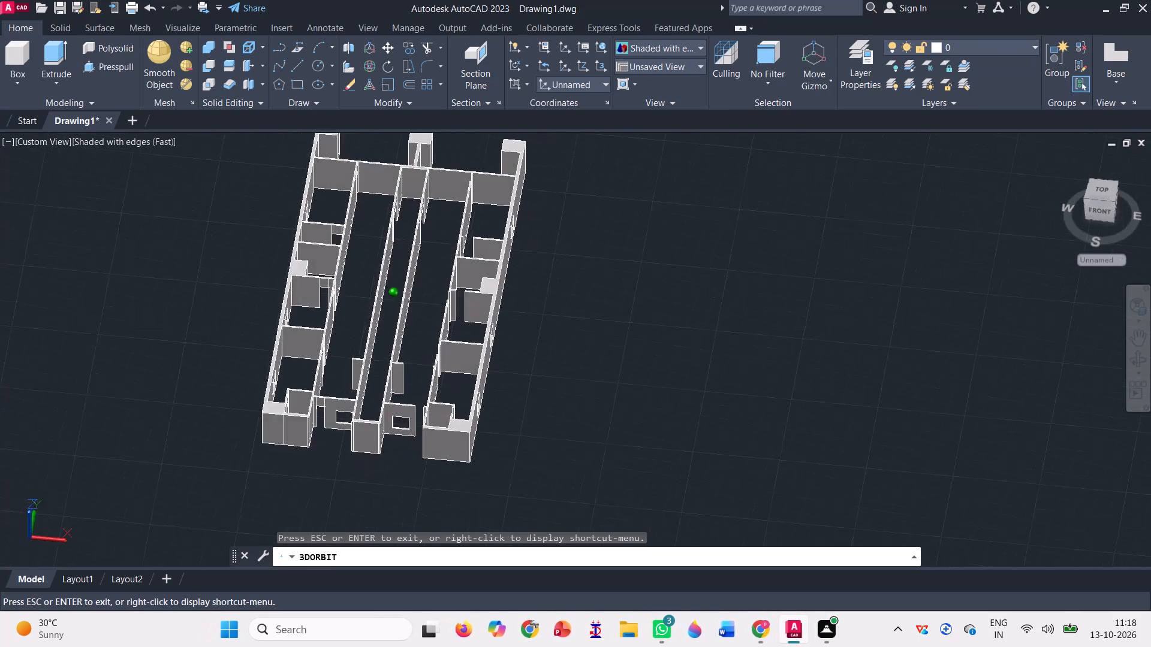
left_click_drag(797, 400, 876, 405)
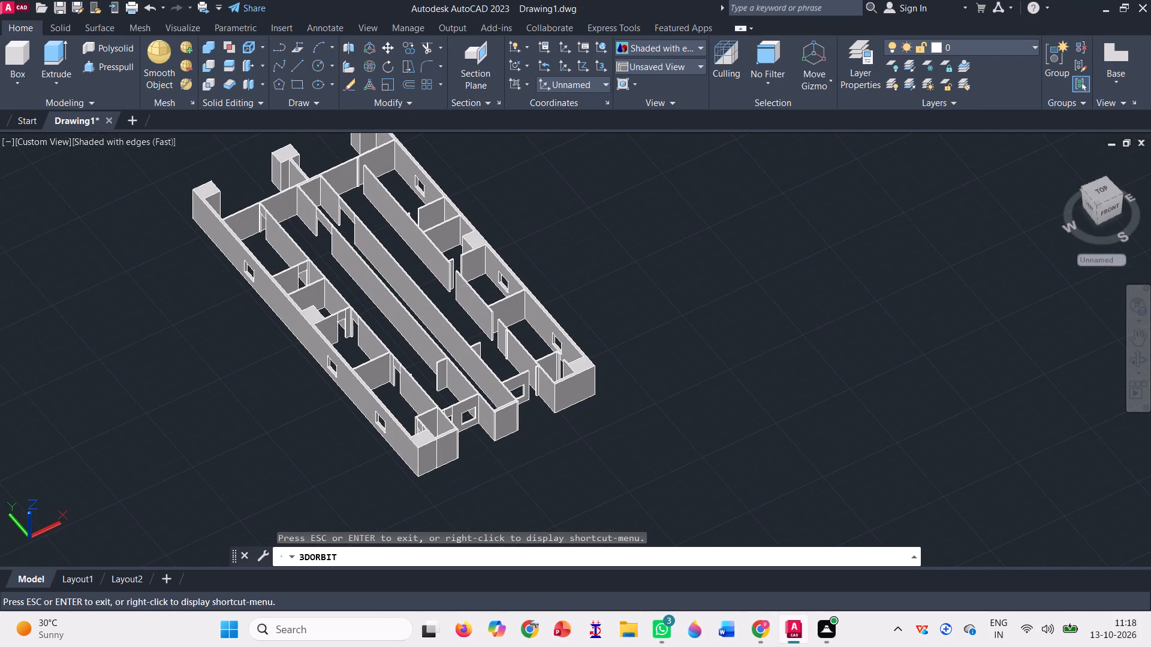
scroll(724, 400, "down", 2)
key("Escape")
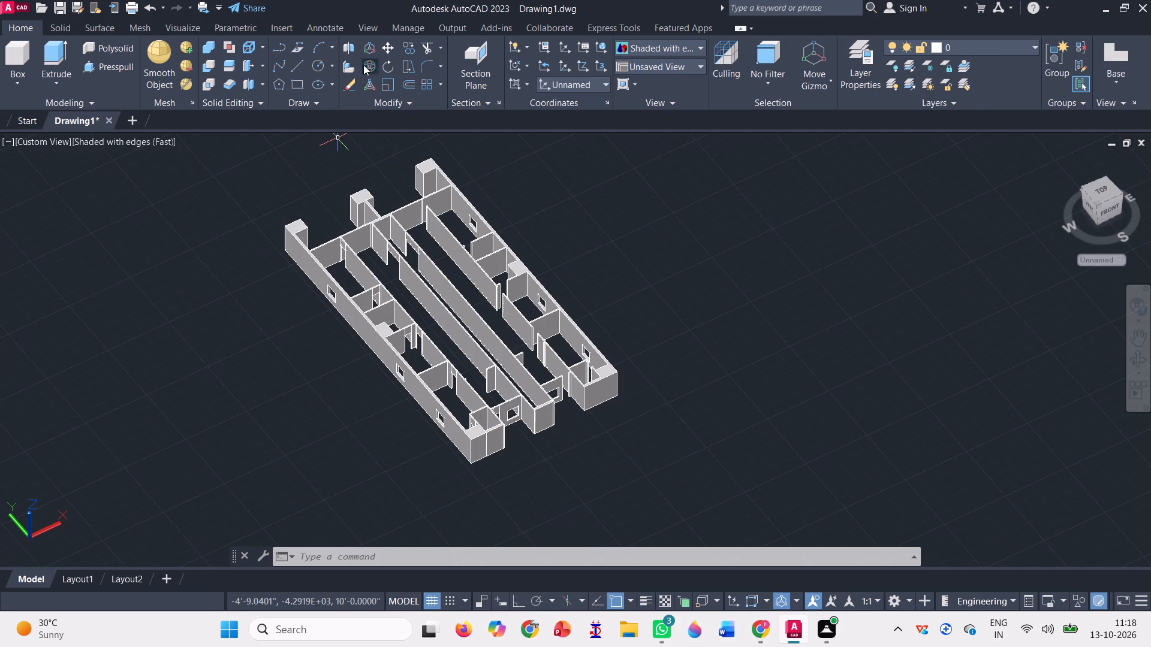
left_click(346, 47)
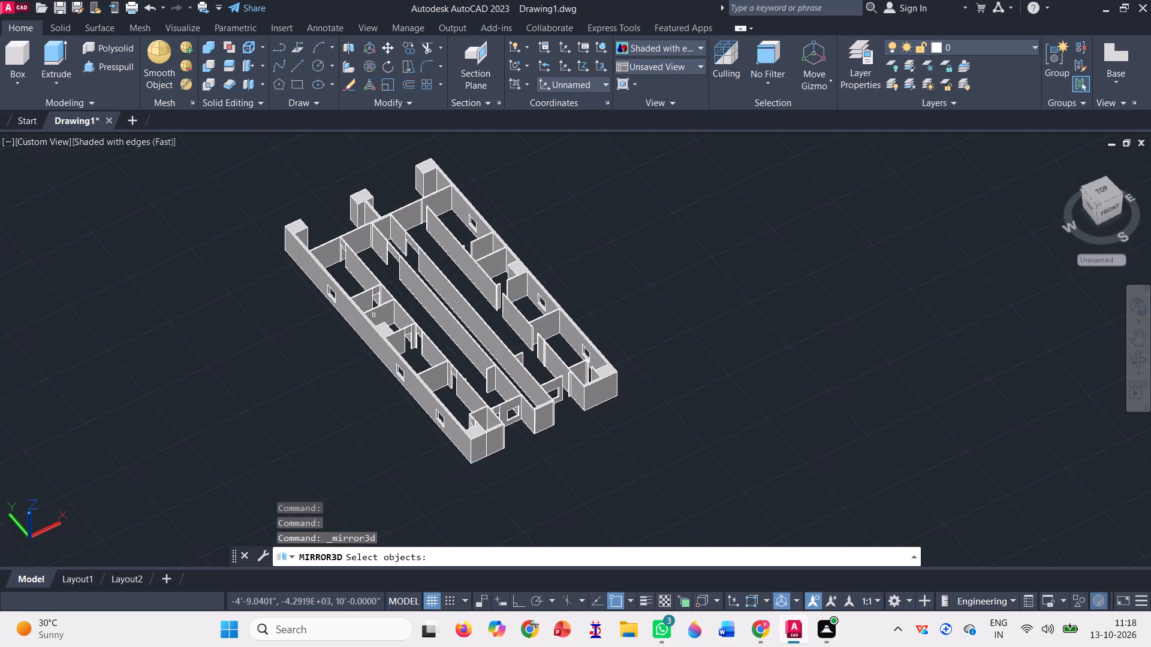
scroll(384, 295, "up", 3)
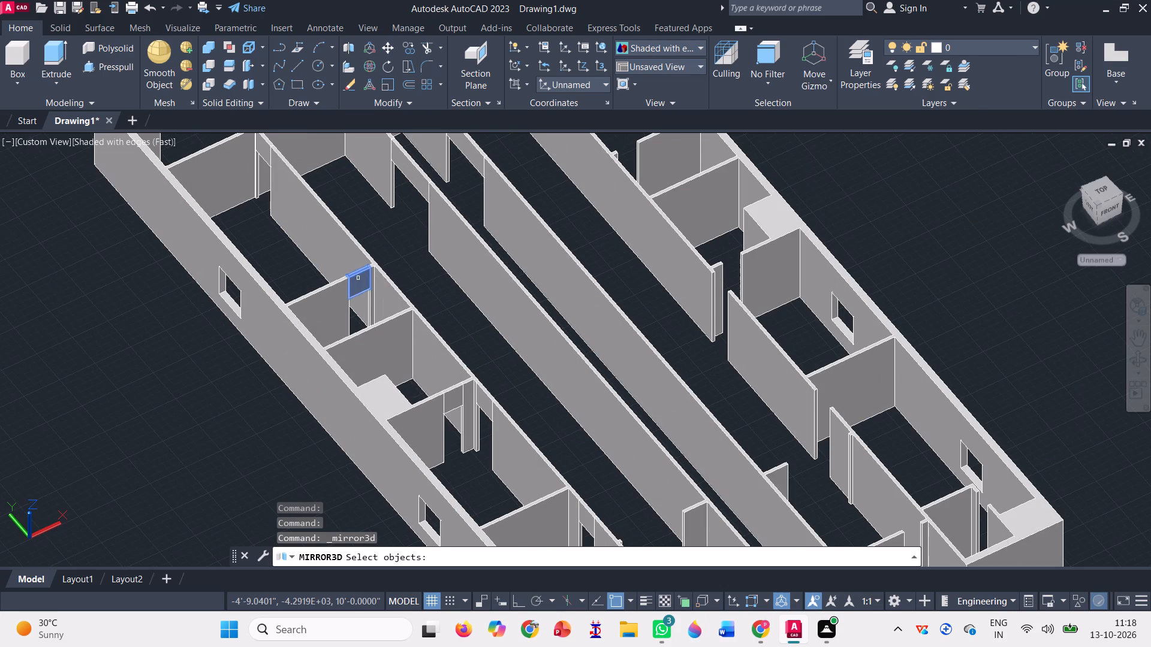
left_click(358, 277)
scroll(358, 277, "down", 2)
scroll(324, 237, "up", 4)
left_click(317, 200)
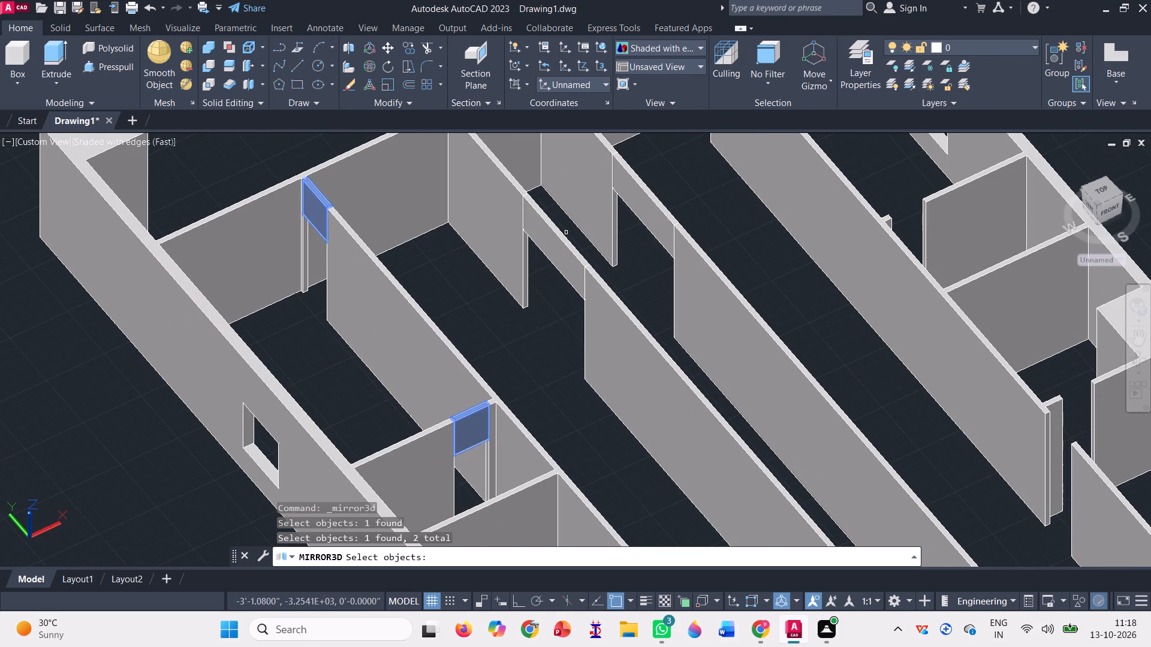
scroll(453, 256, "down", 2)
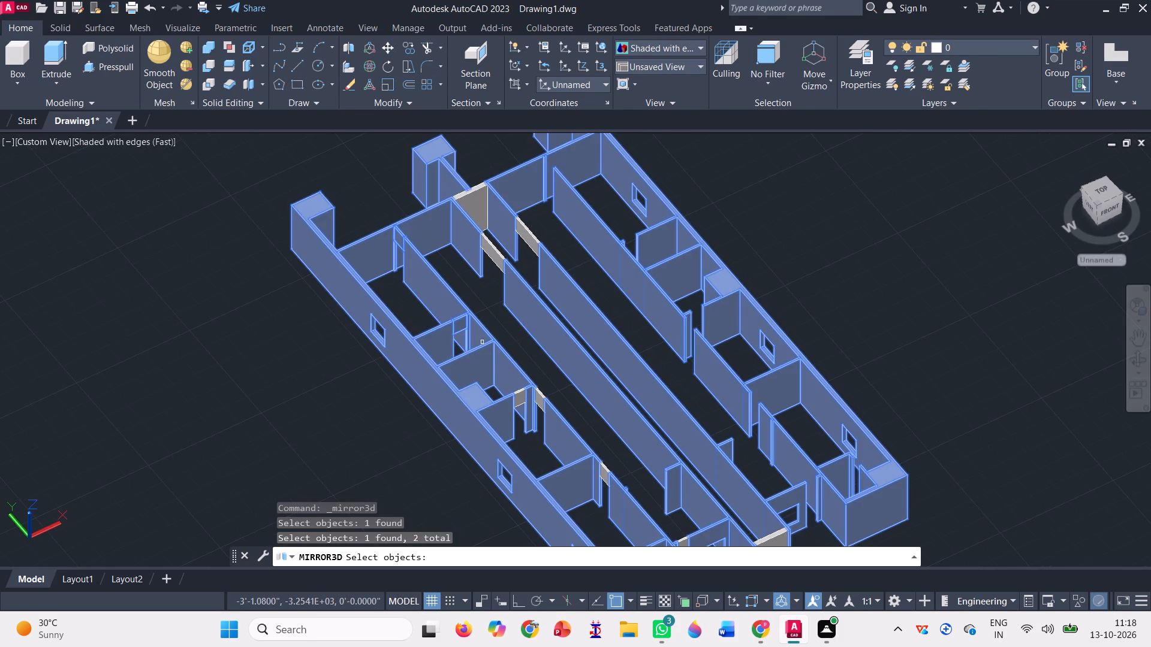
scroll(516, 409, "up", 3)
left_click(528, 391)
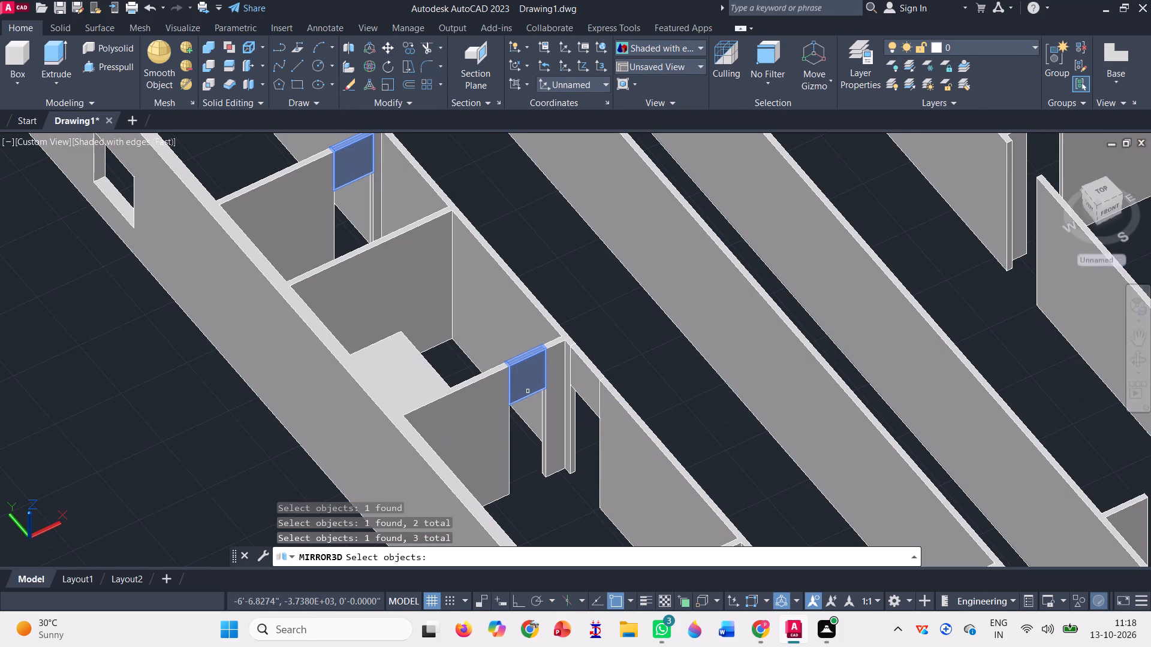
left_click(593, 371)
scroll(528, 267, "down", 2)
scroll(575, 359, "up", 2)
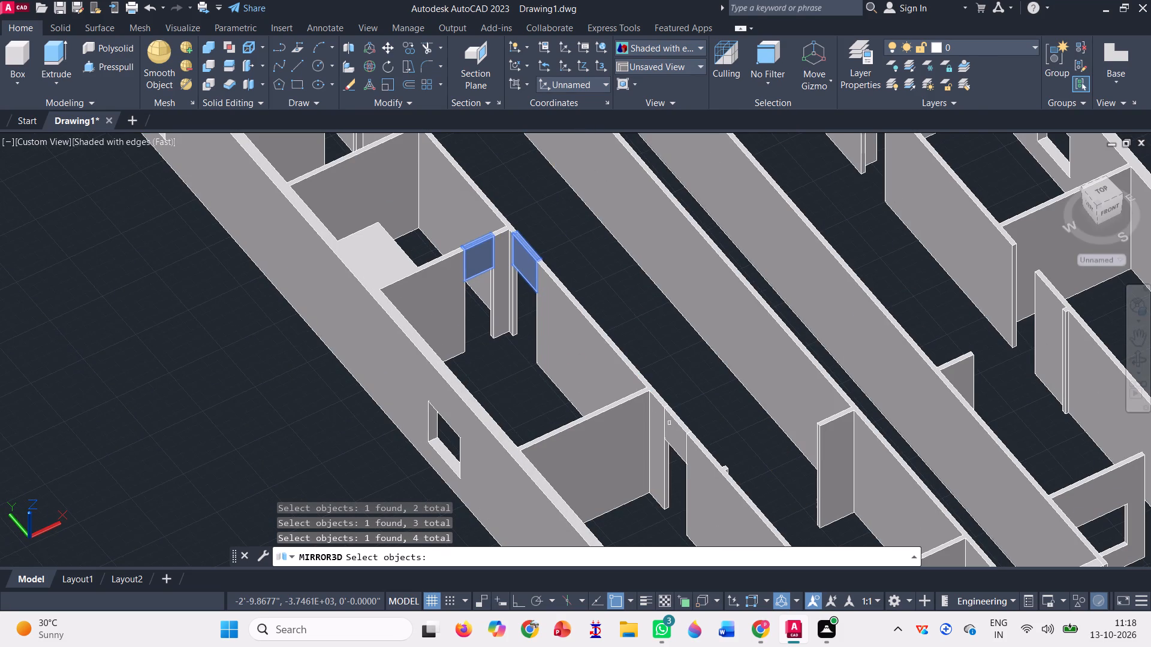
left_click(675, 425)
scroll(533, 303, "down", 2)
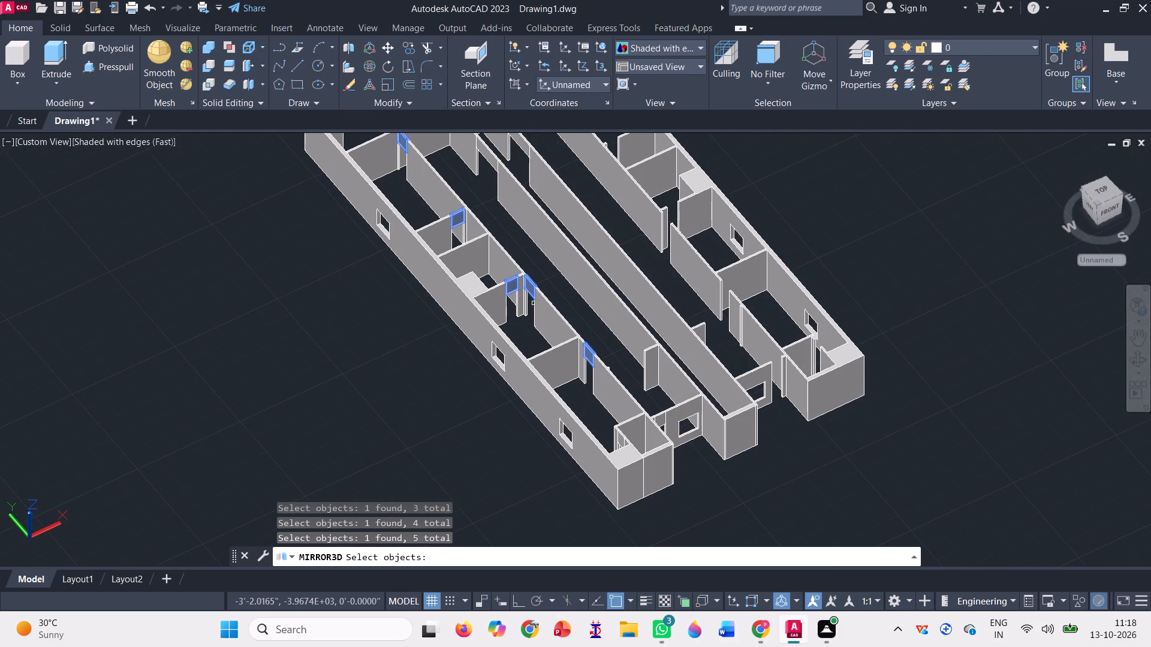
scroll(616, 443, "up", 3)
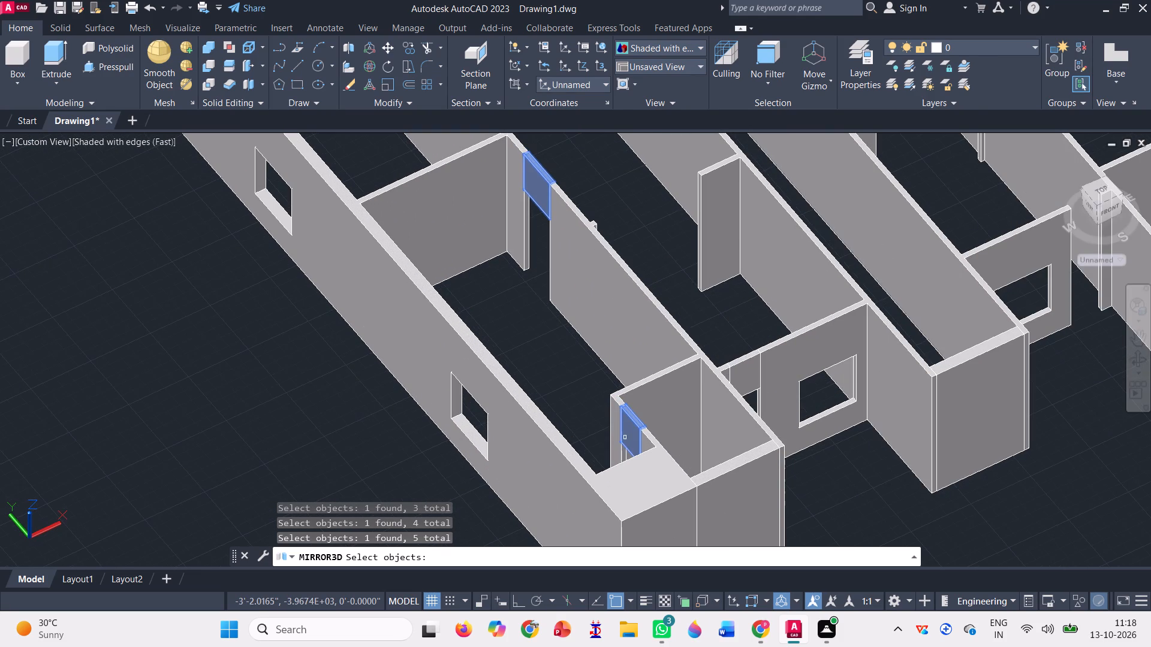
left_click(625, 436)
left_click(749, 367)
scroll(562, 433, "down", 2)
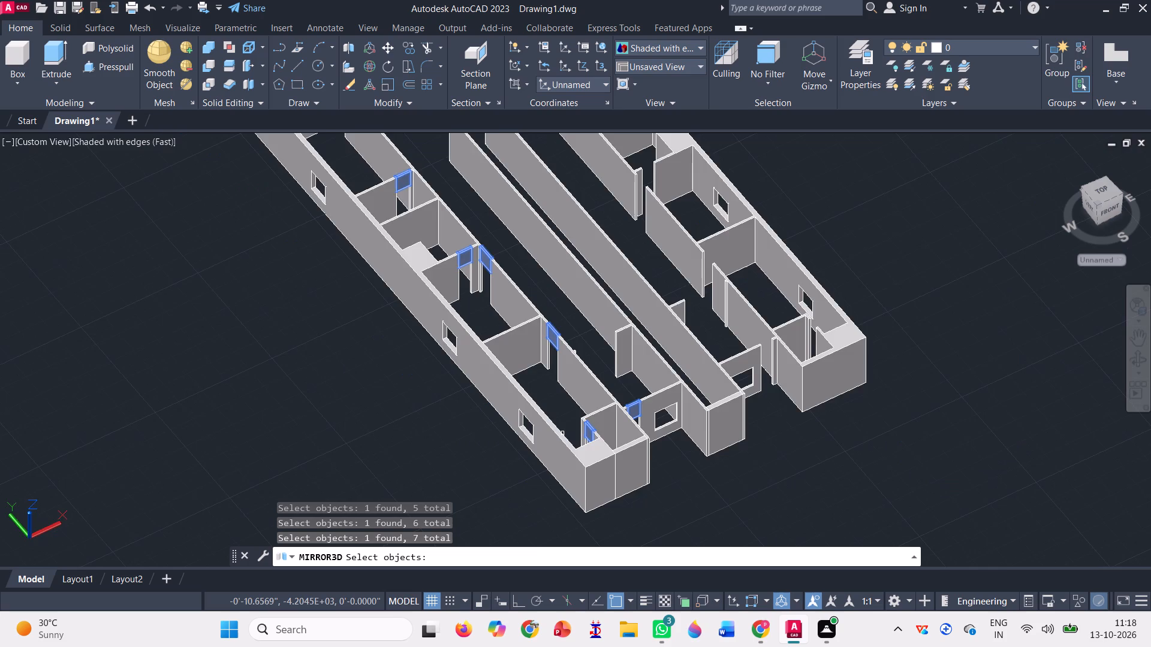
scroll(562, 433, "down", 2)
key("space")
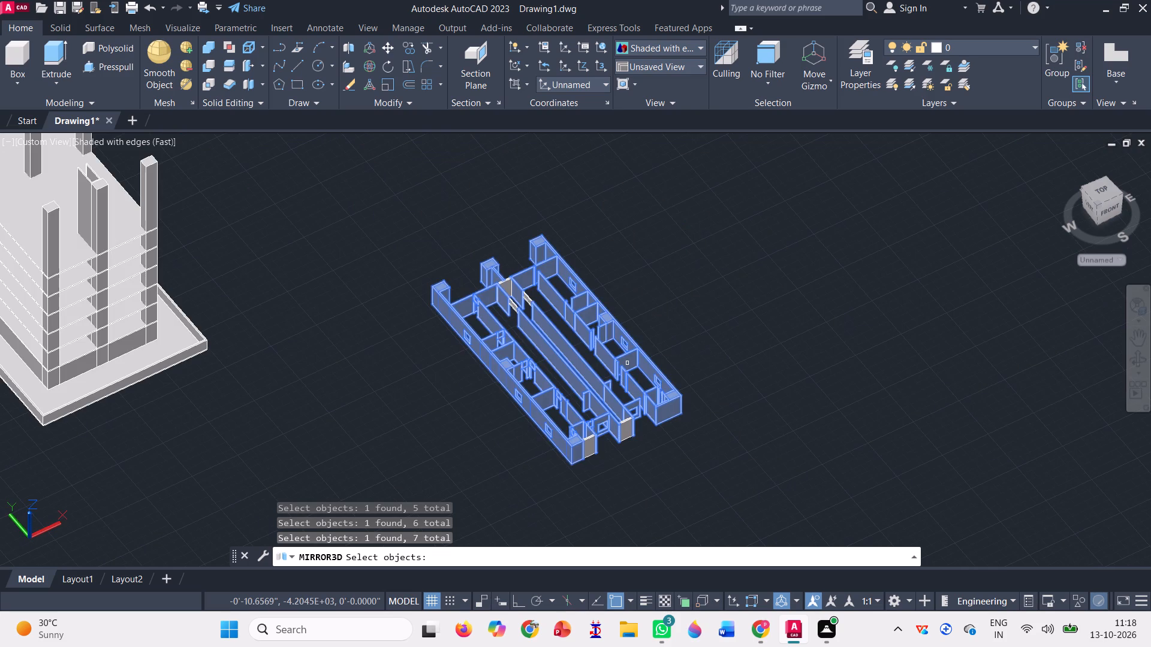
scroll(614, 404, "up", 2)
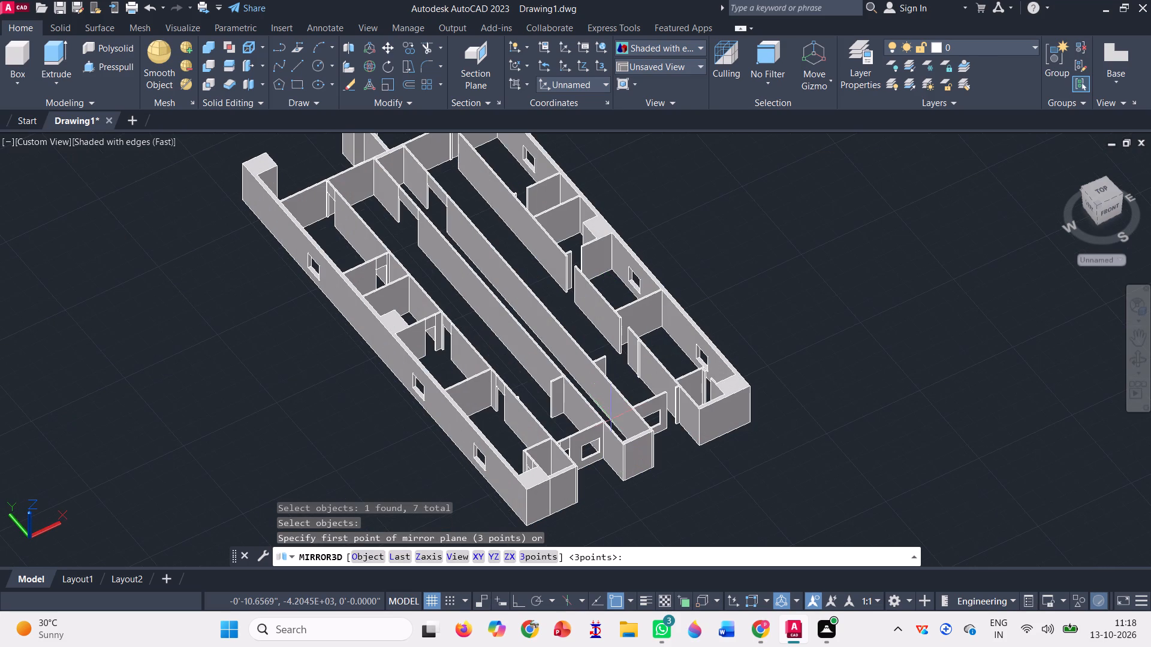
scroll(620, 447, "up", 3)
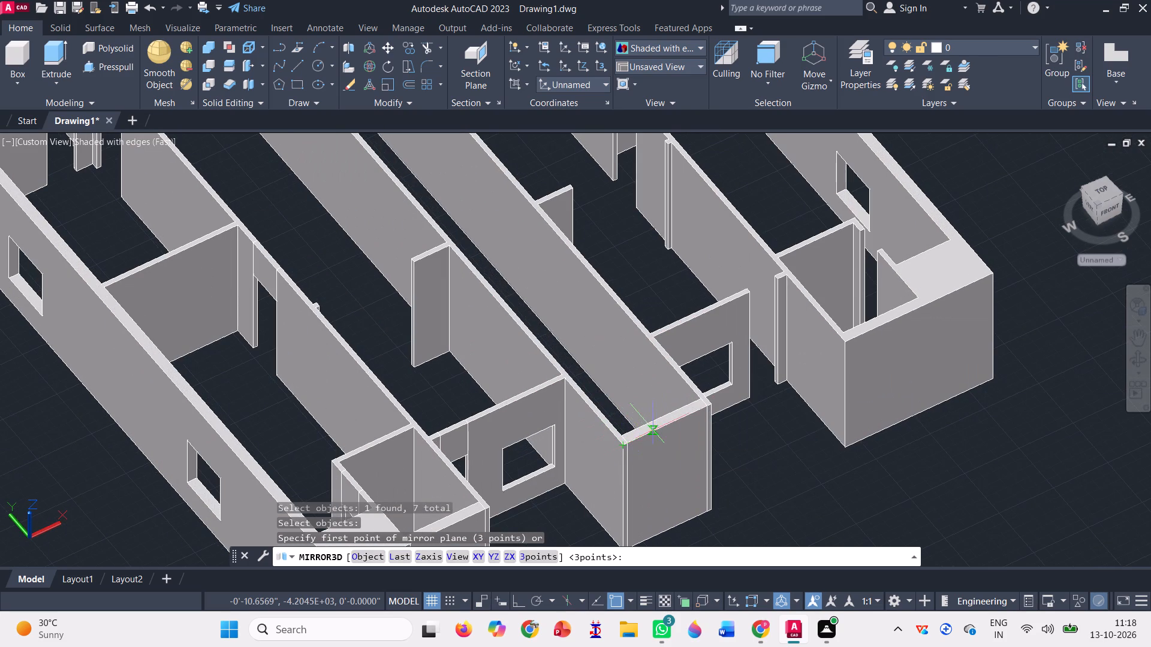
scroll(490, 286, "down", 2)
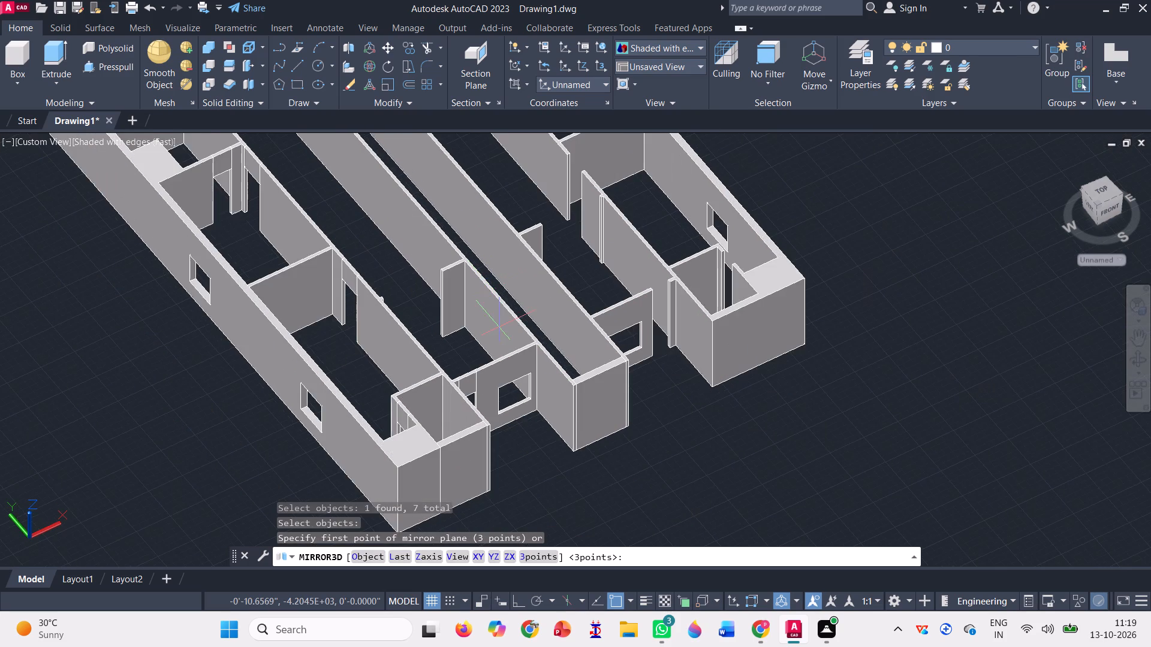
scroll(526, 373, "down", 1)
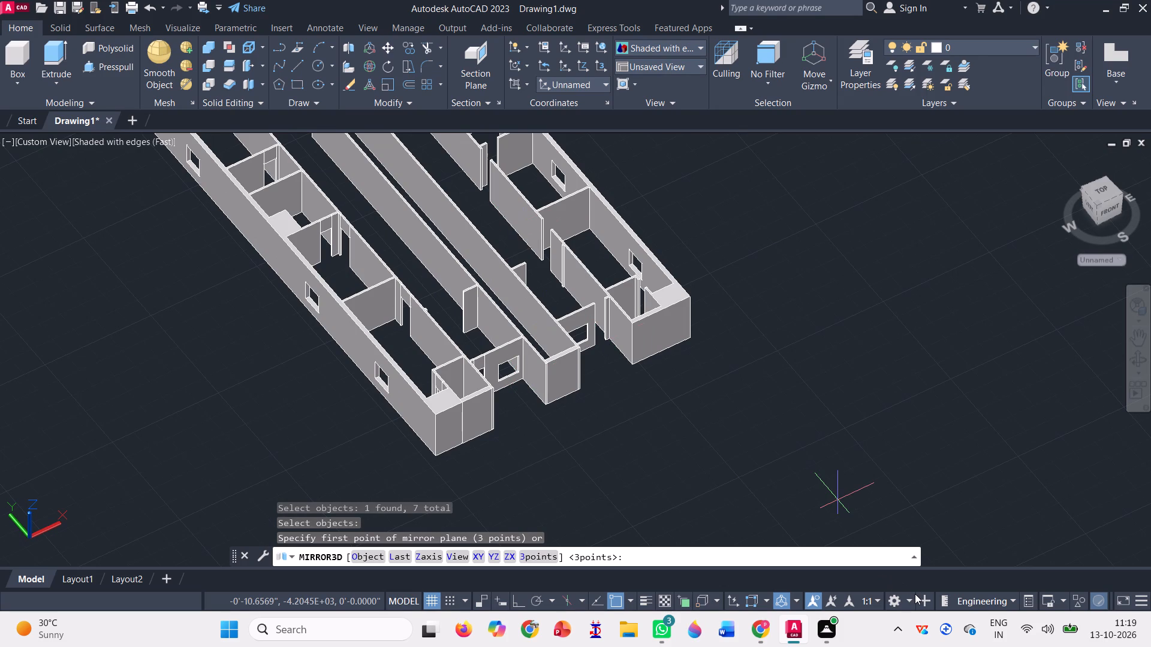
Switch the workspace to Drafting & Annotation.
left_click(909, 596)
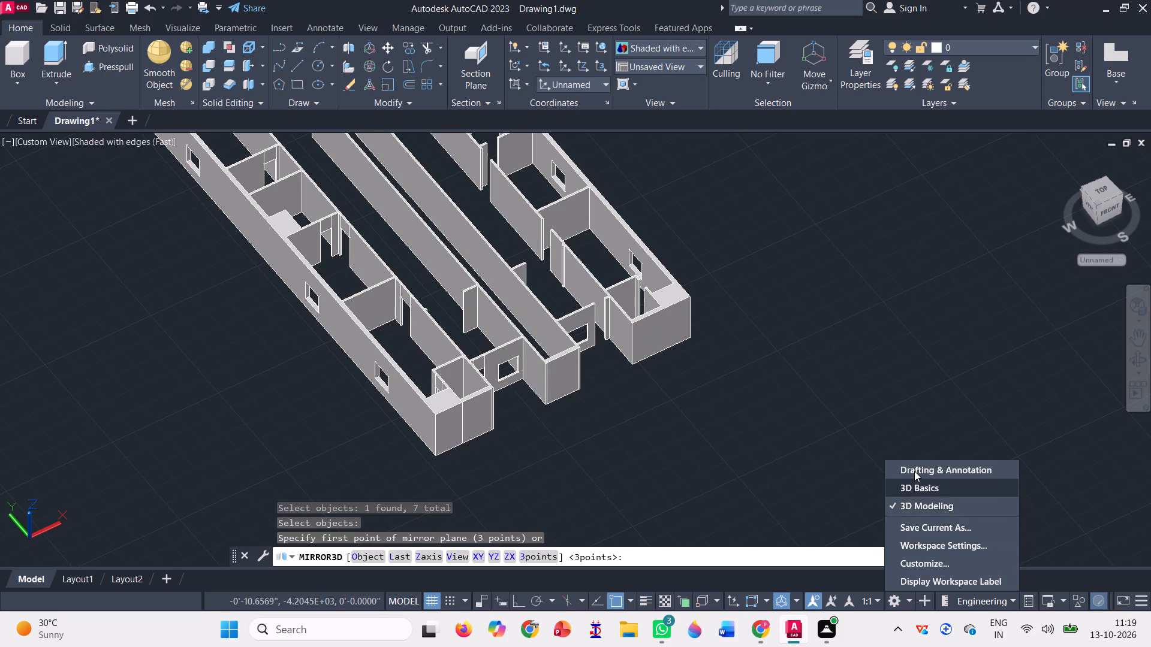
left_click(914, 471)
scroll(590, 488, "down", 1)
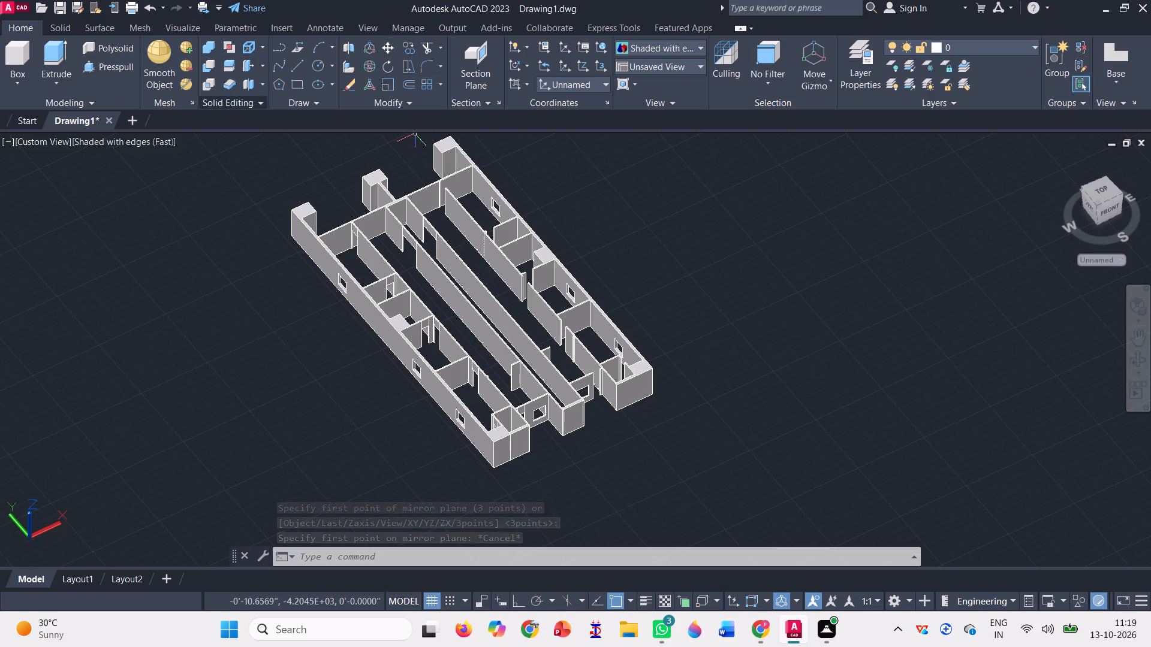
left_click(909, 600)
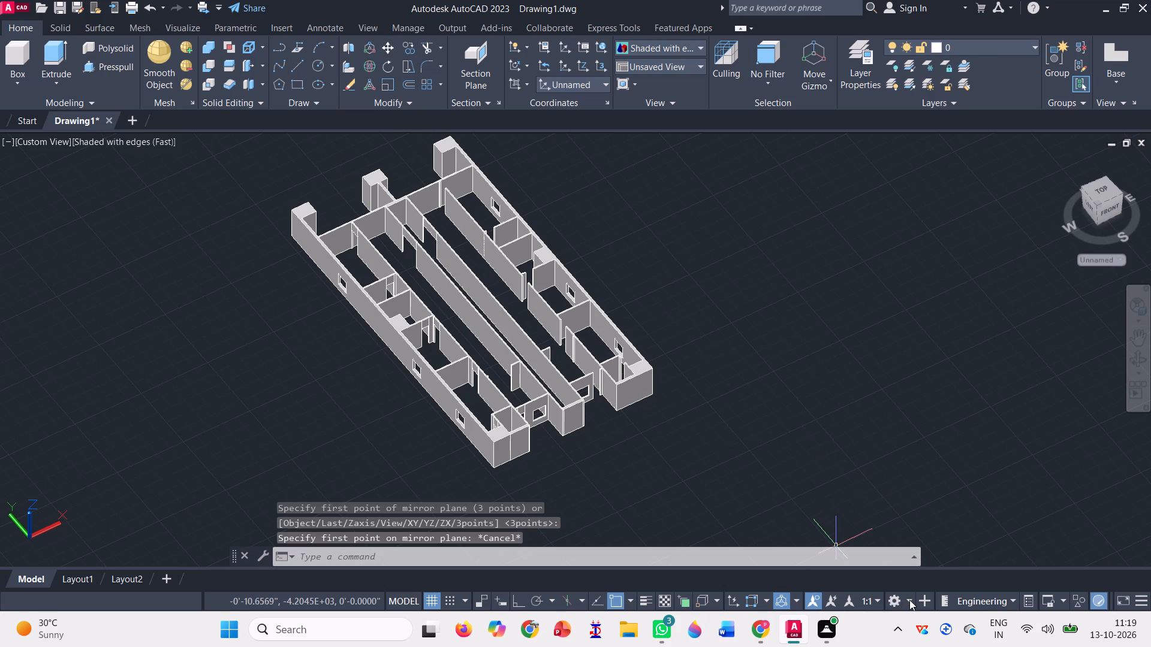
left_click(899, 468)
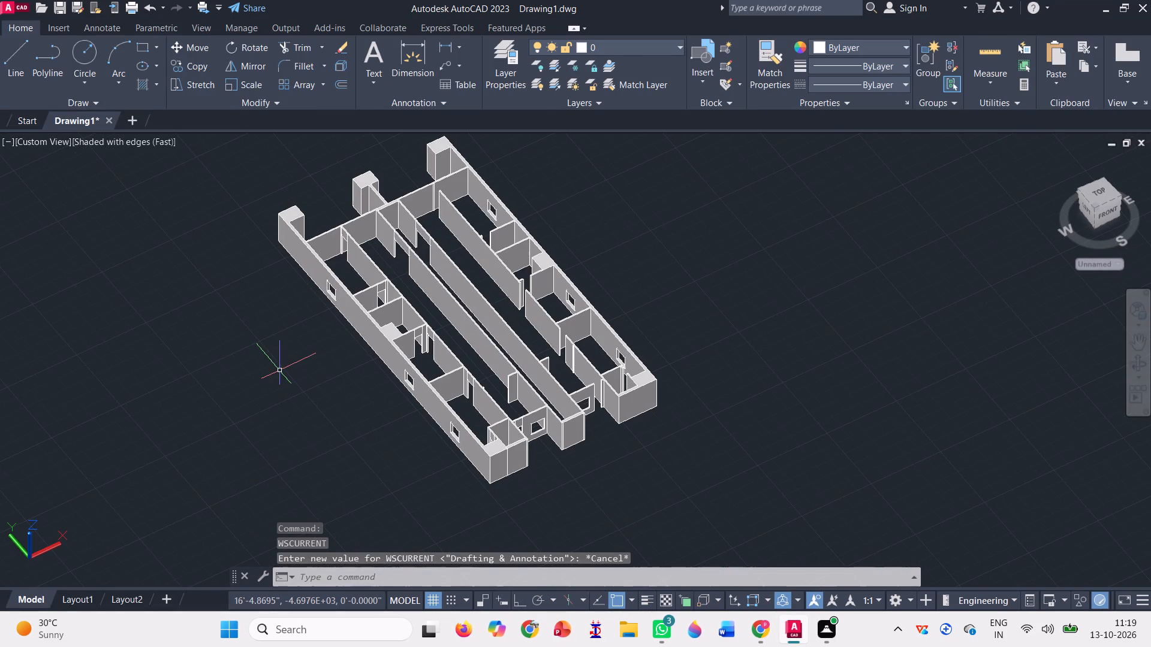
Mirror the west side's seven doorway boxes to the east about the floor's lengthwise centre line from the central front wall's midpoint, keeping the originals.
left_click(251, 62)
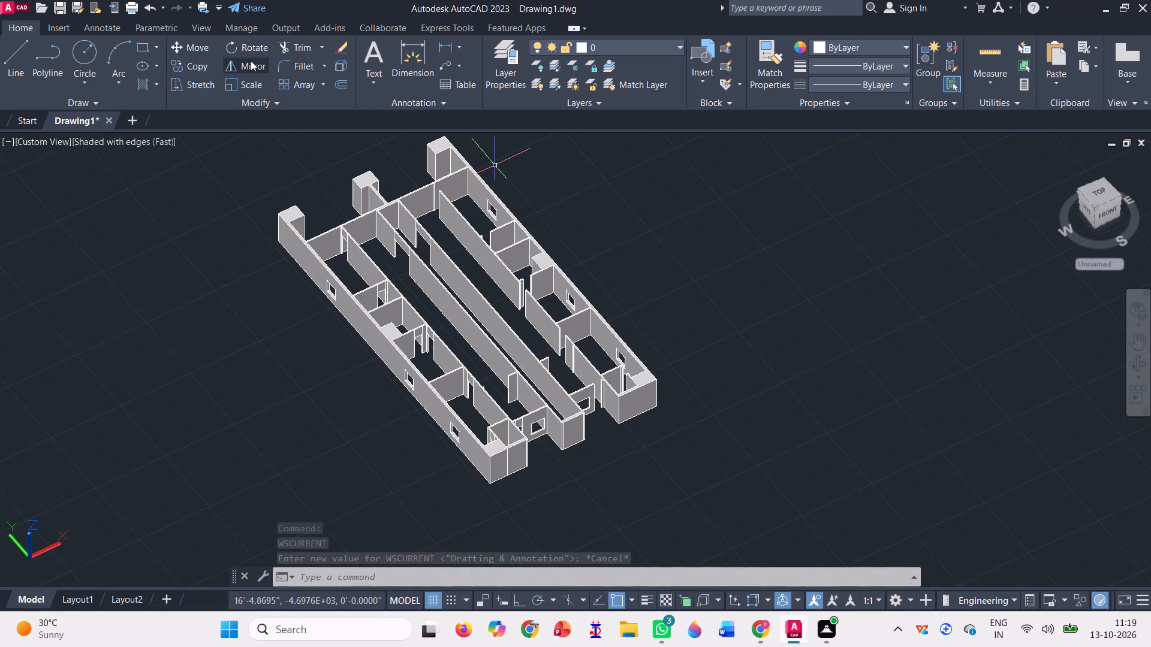
scroll(339, 228, "up", 3)
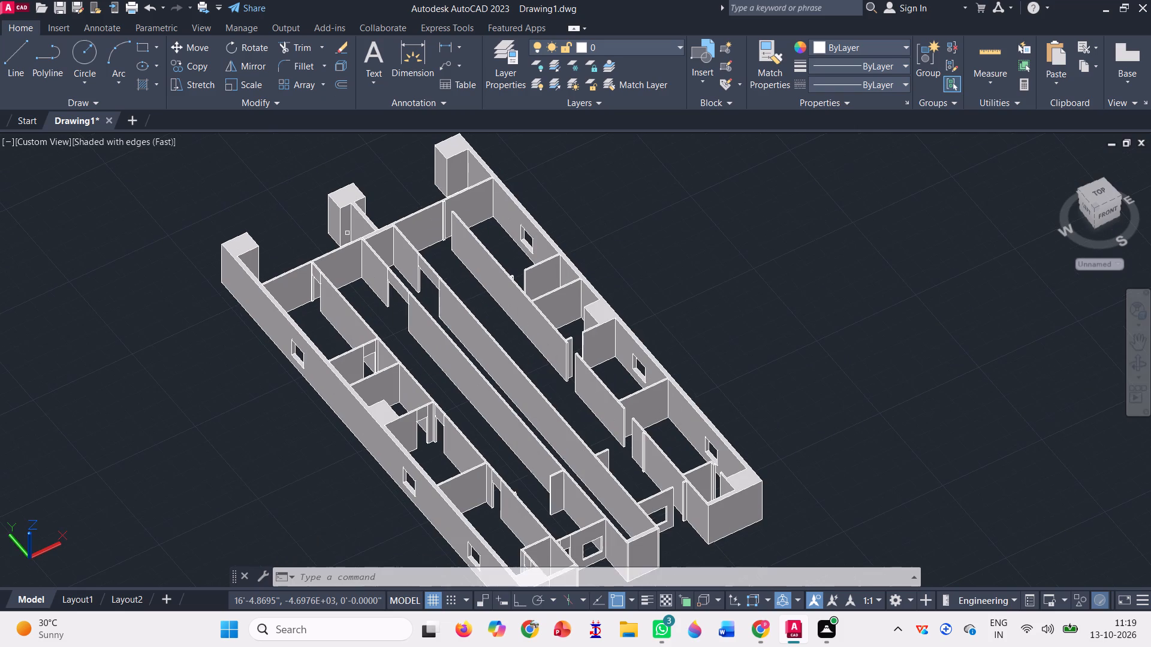
scroll(332, 286, "up", 4)
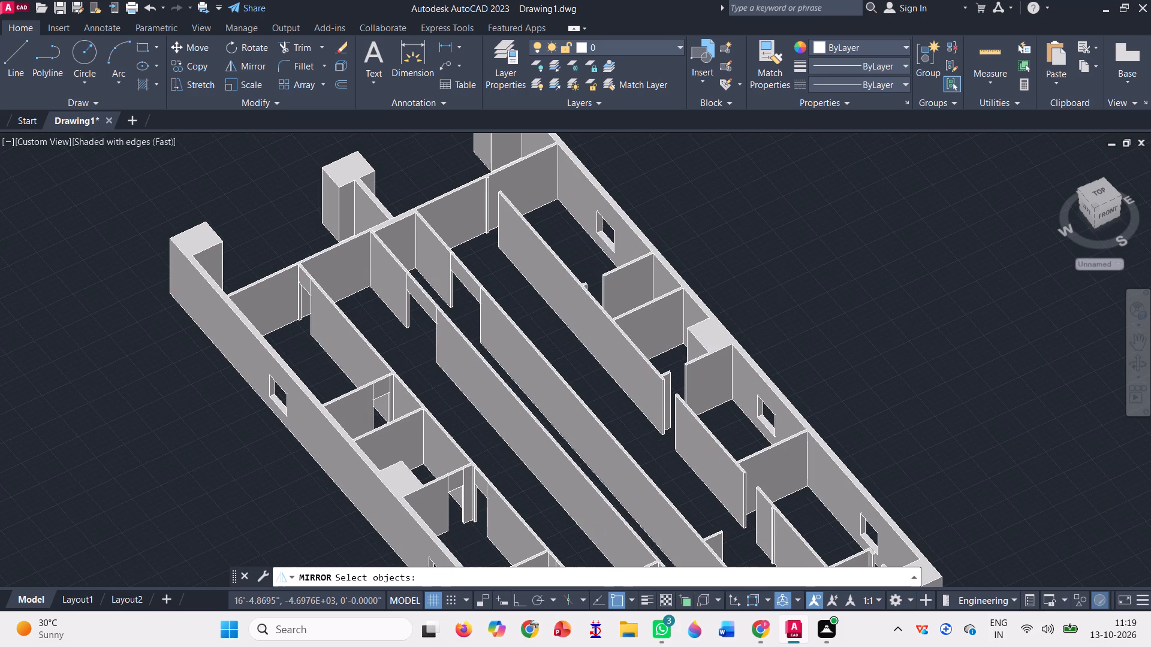
scroll(293, 301, "up", 1)
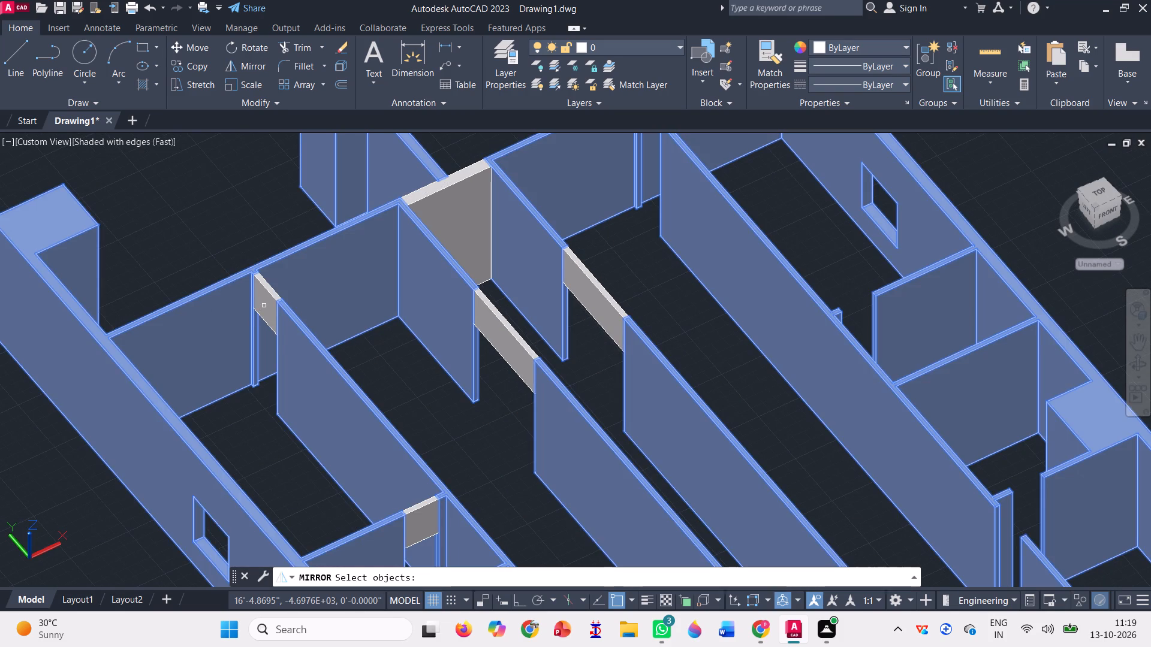
left_click(265, 298)
scroll(262, 259, "down", 2)
scroll(323, 371, "up", 2)
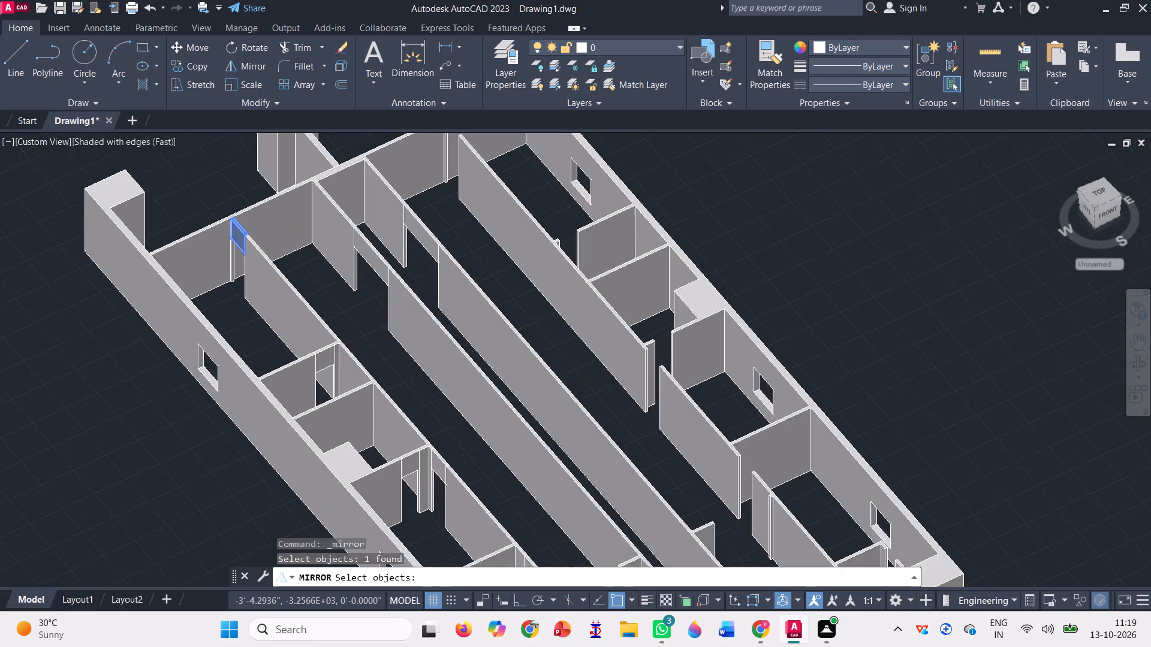
left_click(323, 355)
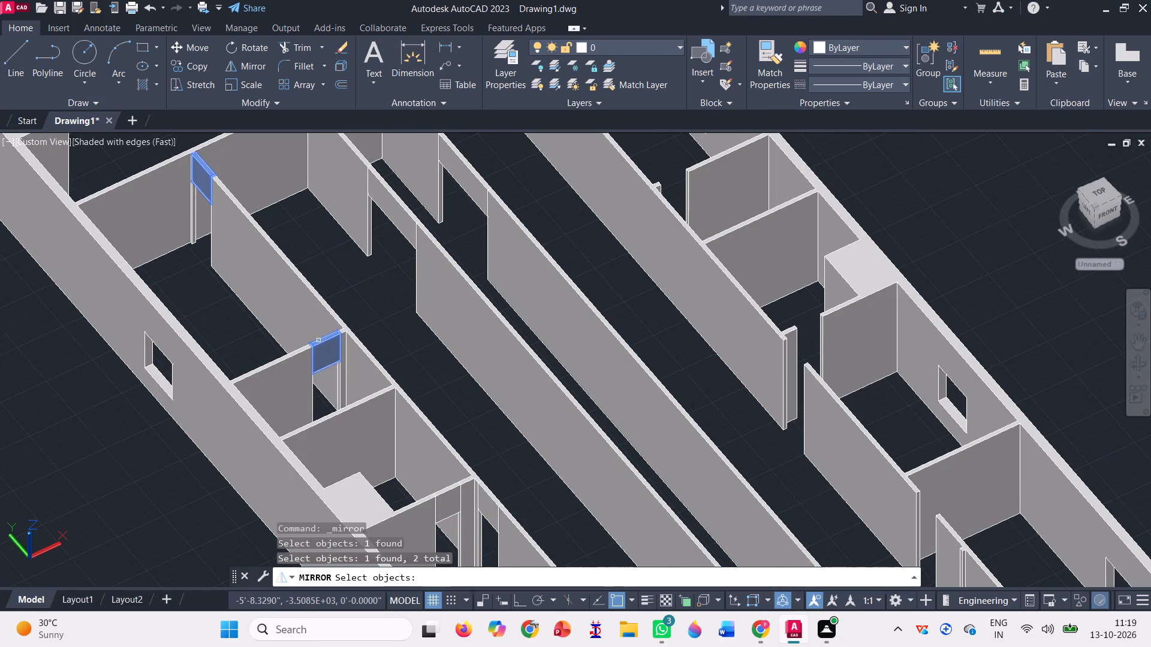
scroll(321, 280, "down", 1)
scroll(382, 422, "up", 2)
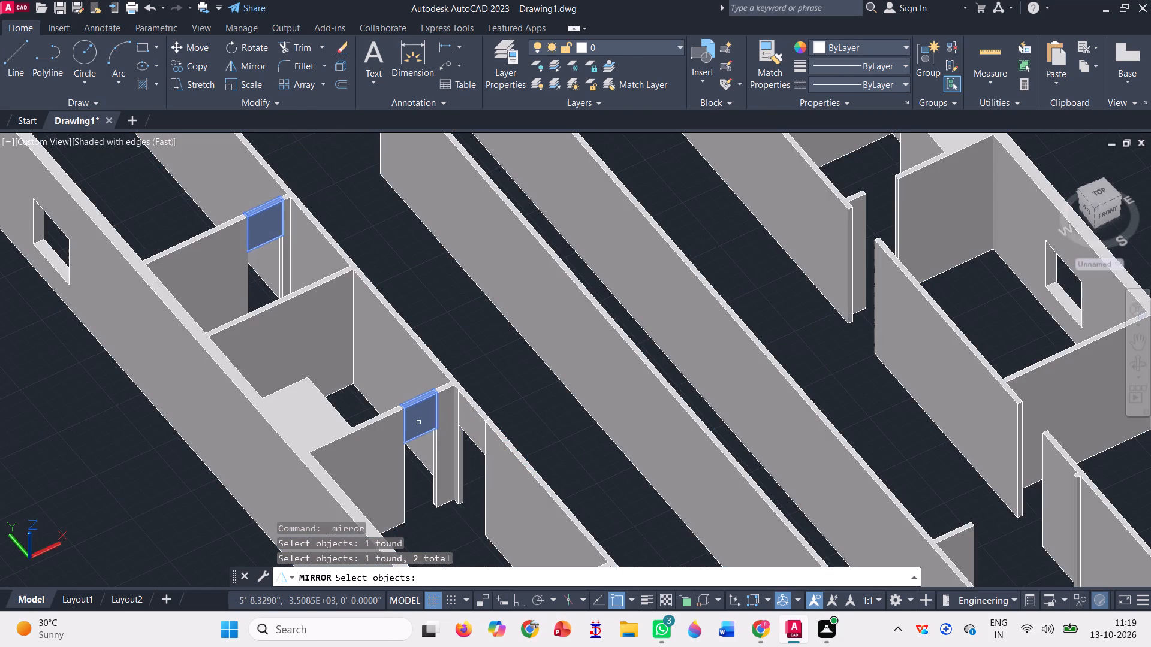
left_click(418, 419)
left_click(477, 422)
scroll(365, 277, "down", 3)
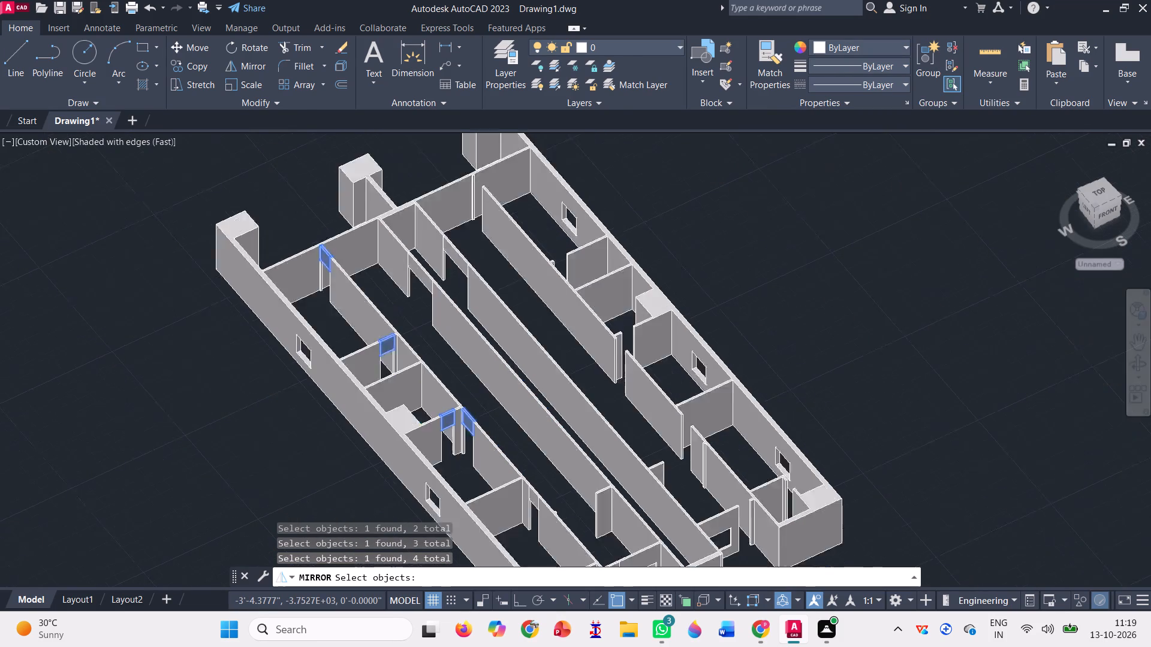
scroll(533, 517, "up", 3)
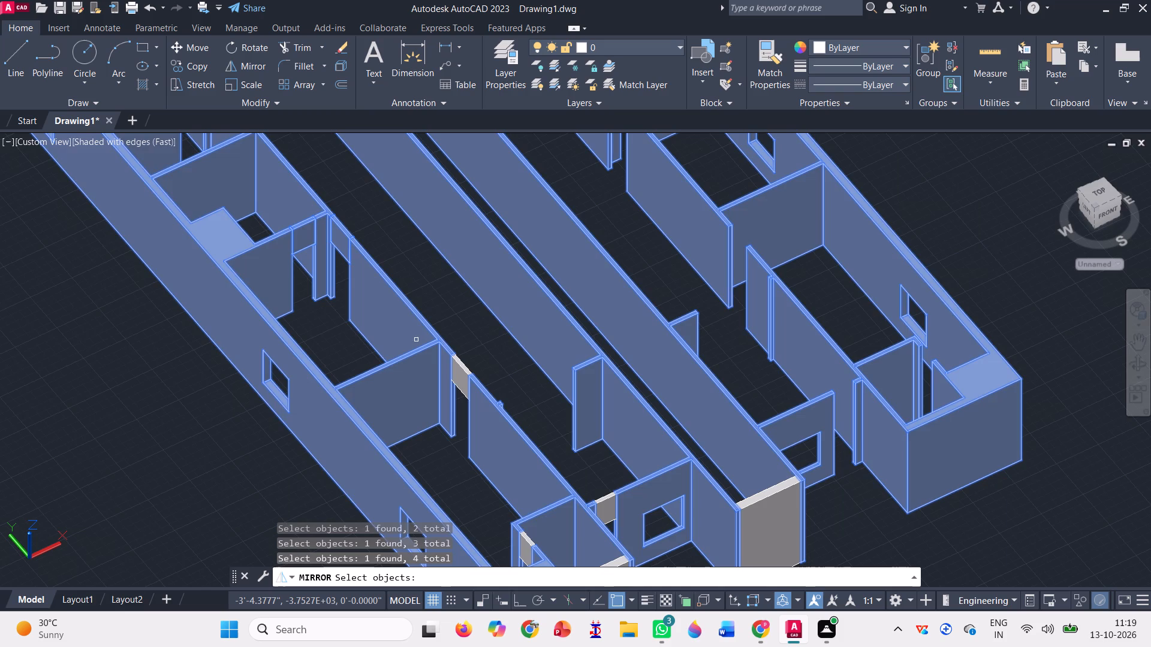
left_click(457, 375)
scroll(435, 301, "down", 2)
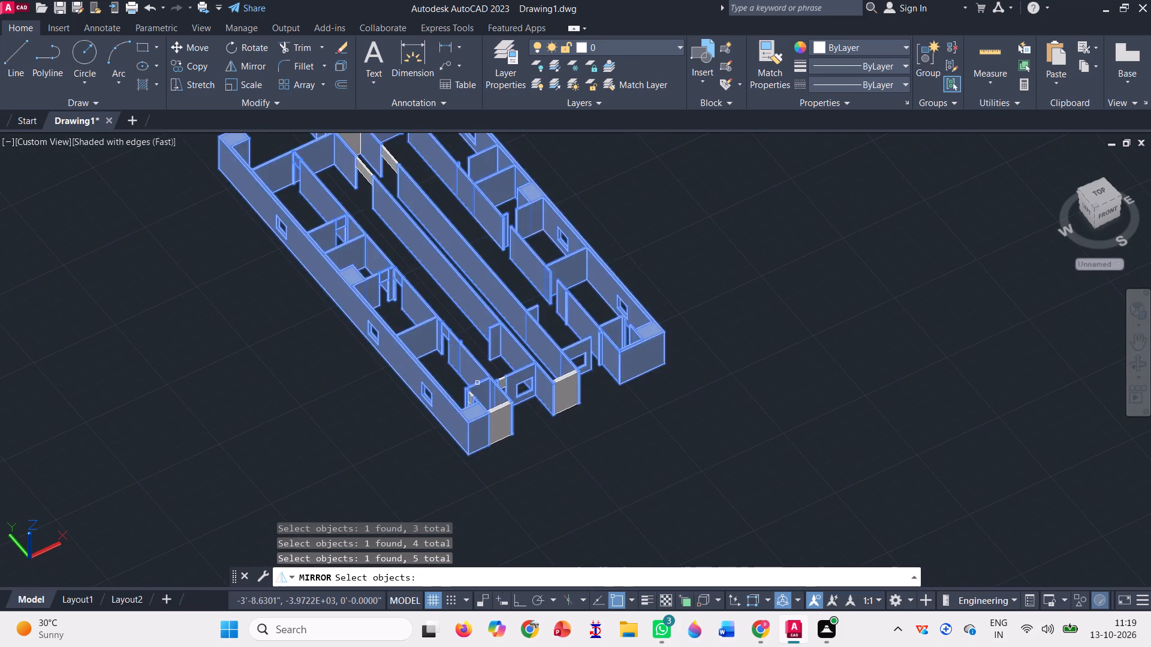
scroll(505, 405, "up", 3)
scroll(435, 369, "up", 2)
left_click(376, 408)
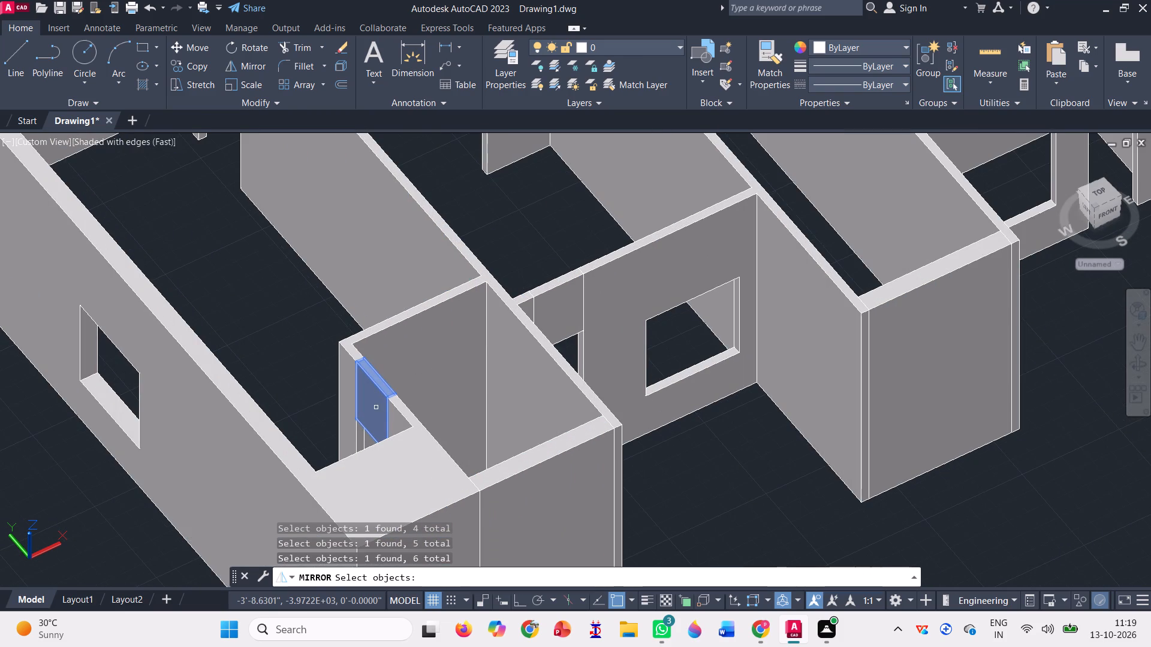
left_click(567, 317)
scroll(486, 373, "down", 3)
scroll(489, 425, "down", 1)
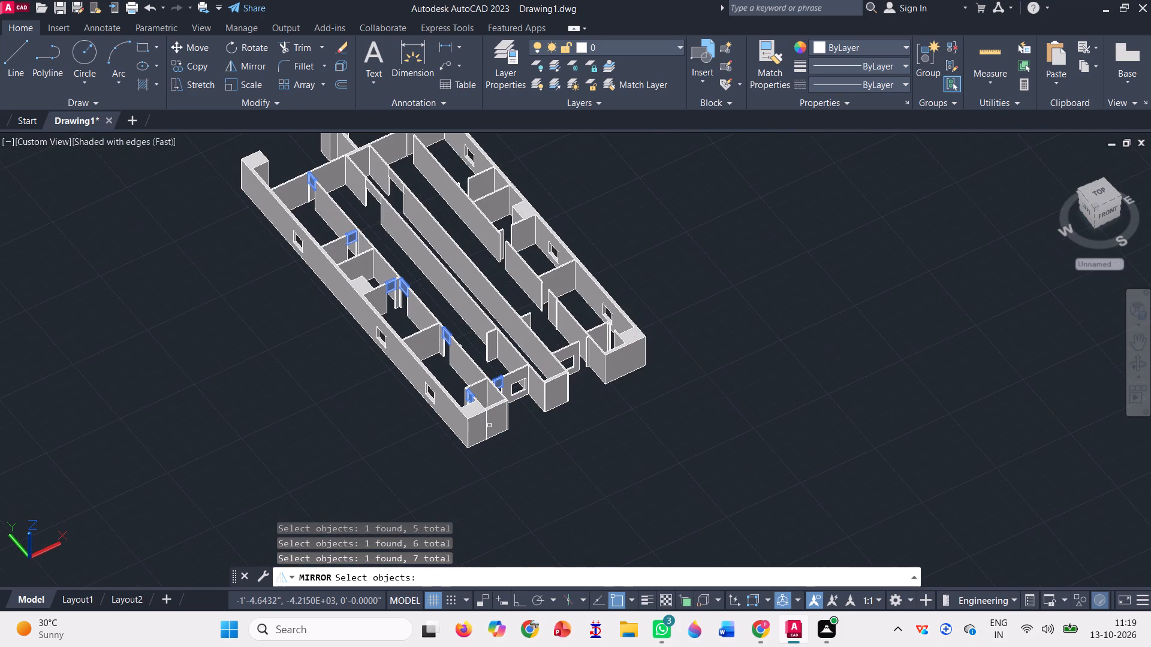
scroll(511, 418, "down", 1)
scroll(526, 389, "up", 2)
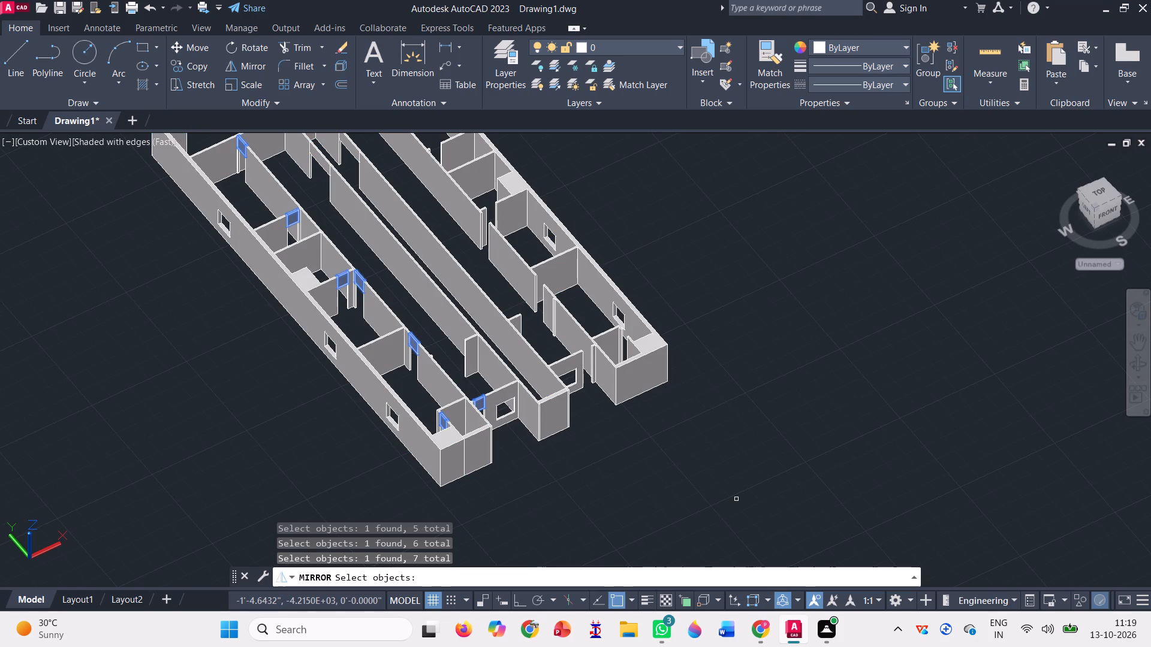
key("space")
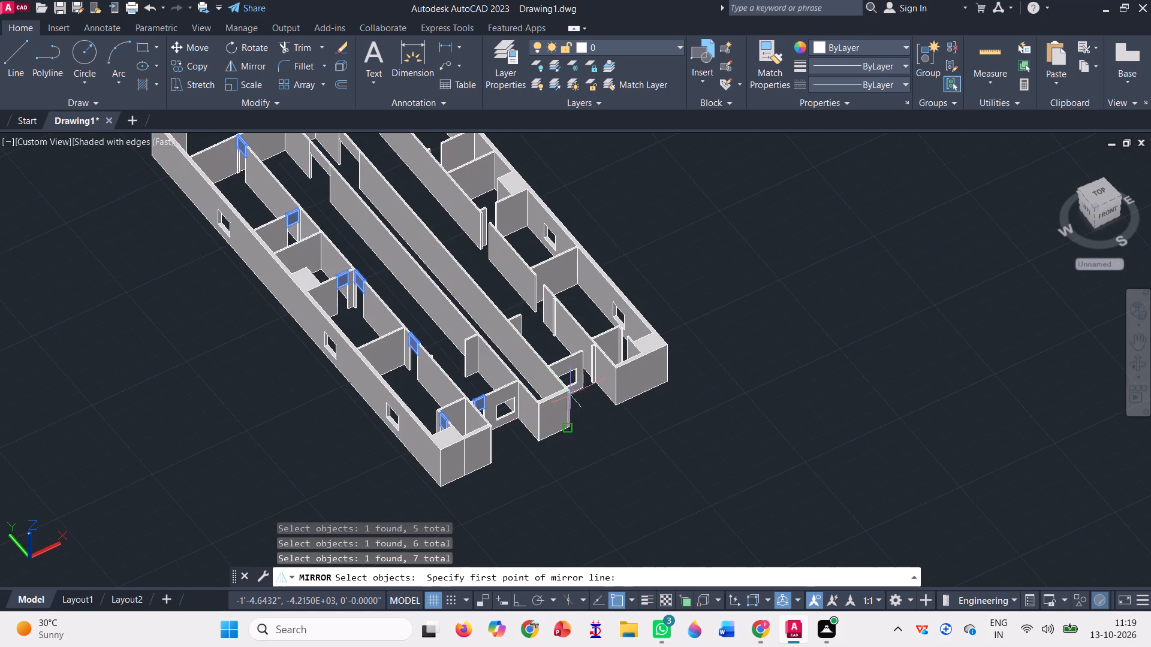
scroll(570, 394, "up", 4)
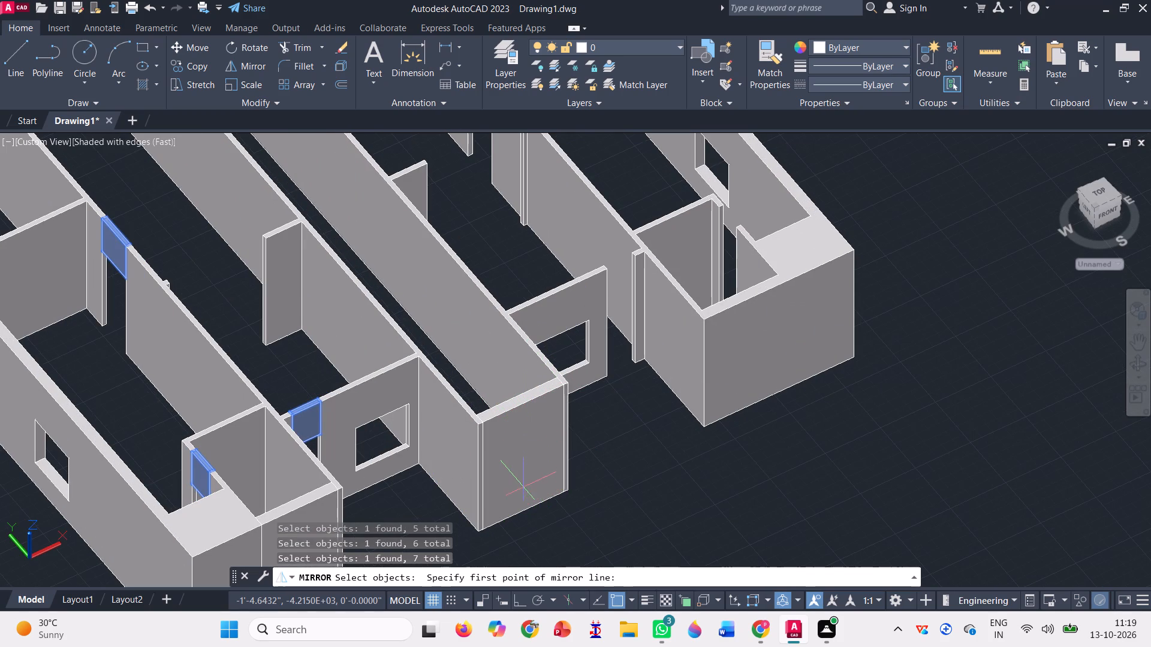
left_click(525, 513)
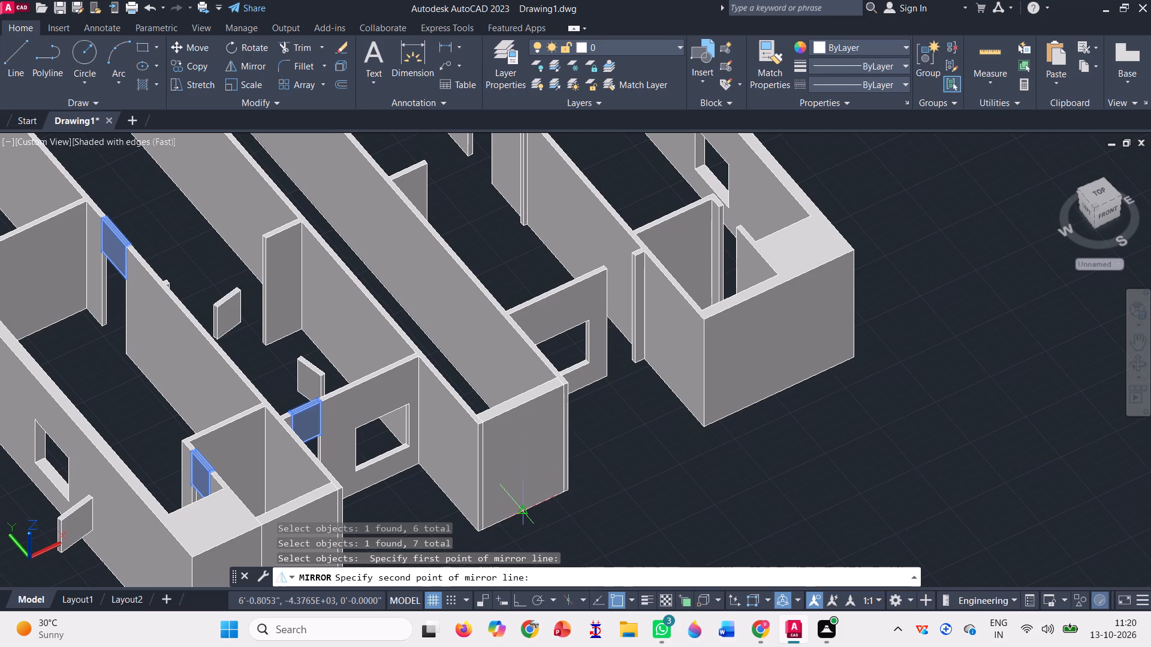
scroll(655, 348, "down", 2)
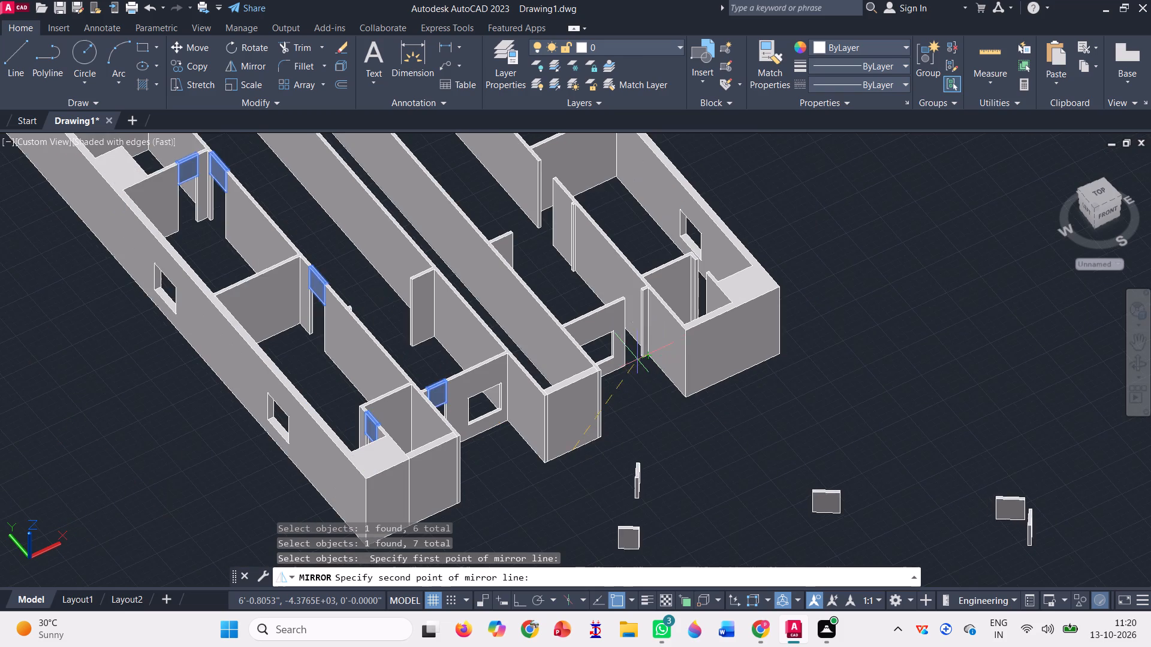
scroll(607, 390, "down", 3)
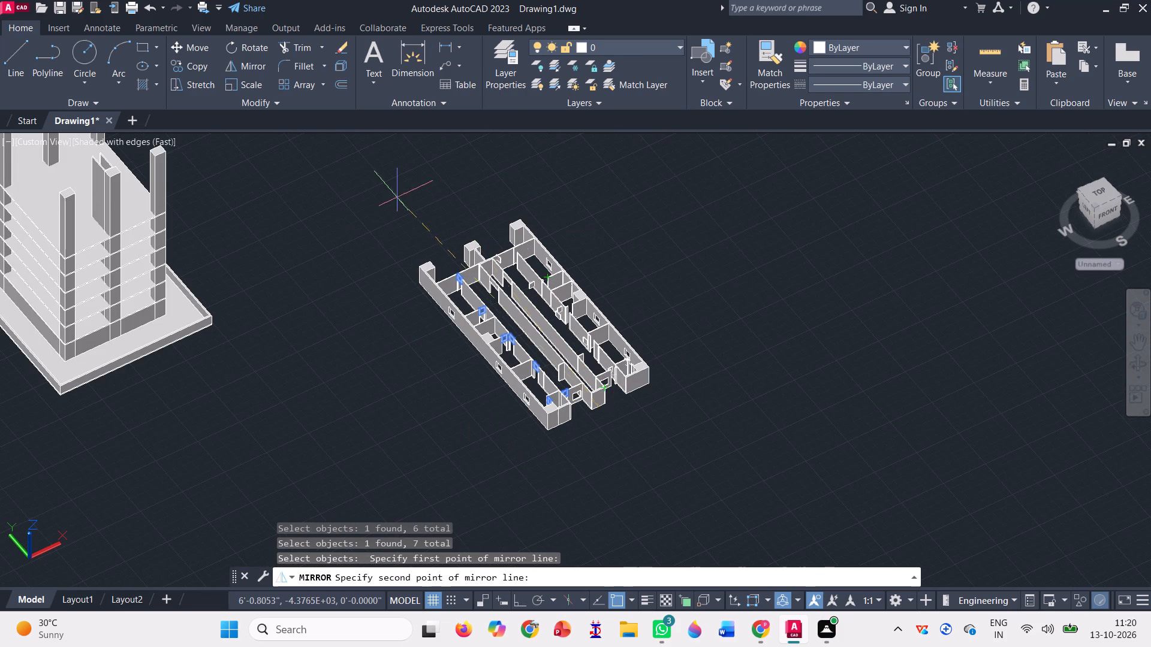
key("F8")
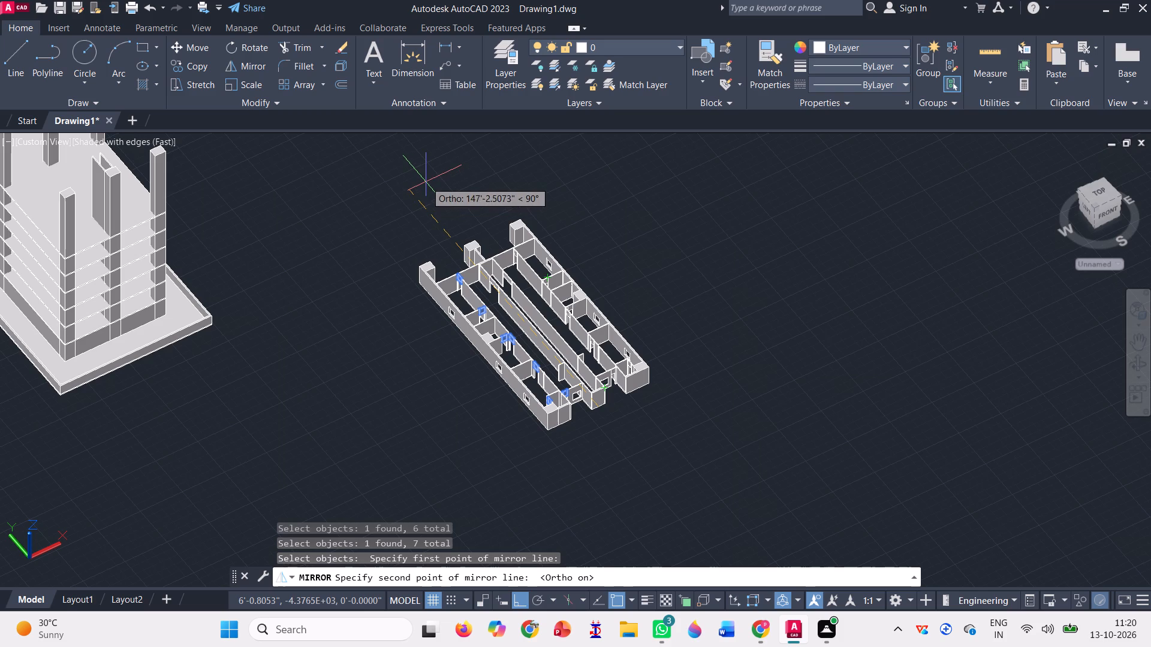
left_click(426, 182)
scroll(713, 365, "up", 3)
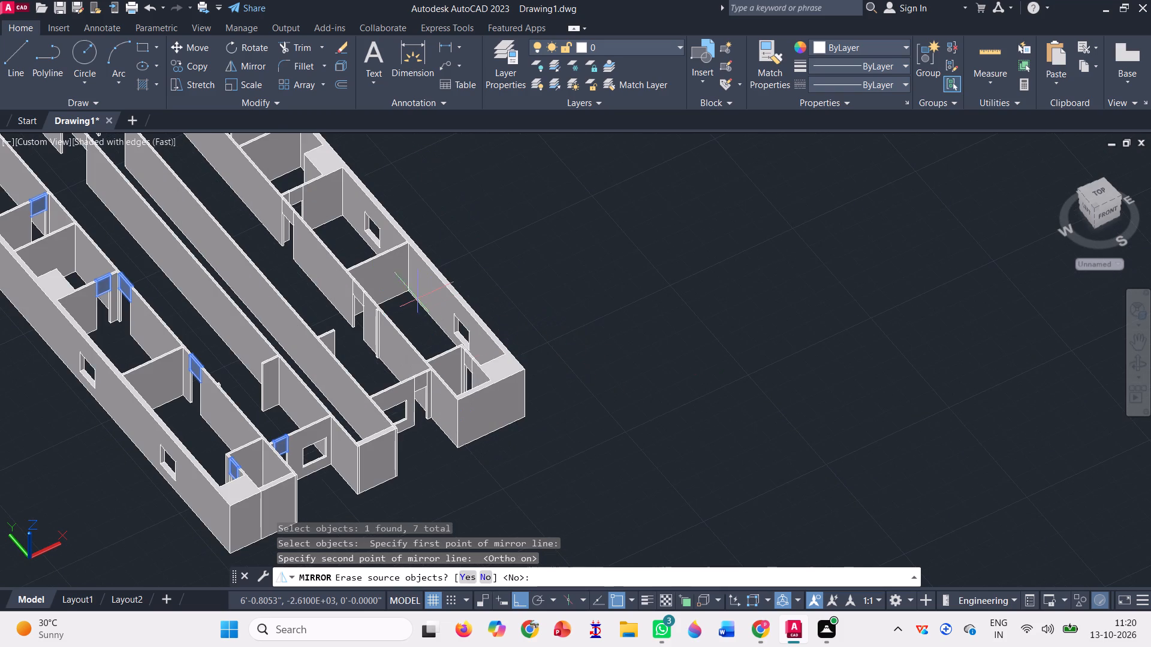
scroll(415, 298, "up", 2)
scroll(546, 390, "down", 3)
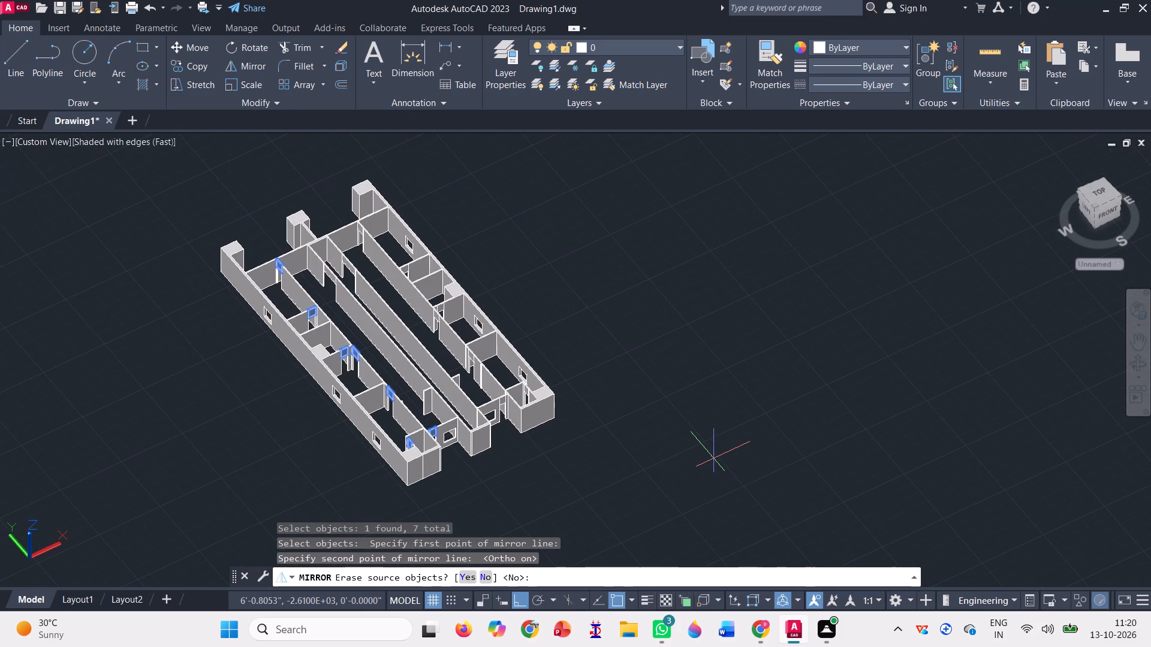
left_click(584, 434)
triple_click(584, 451)
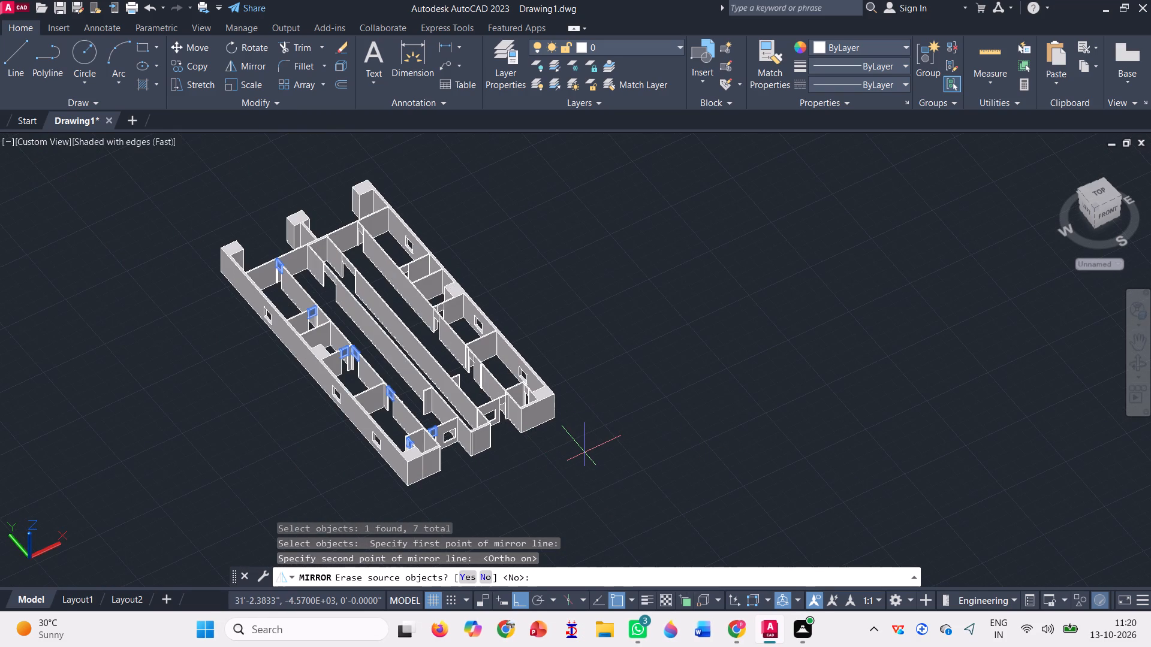
left_click(584, 452)
key("space")
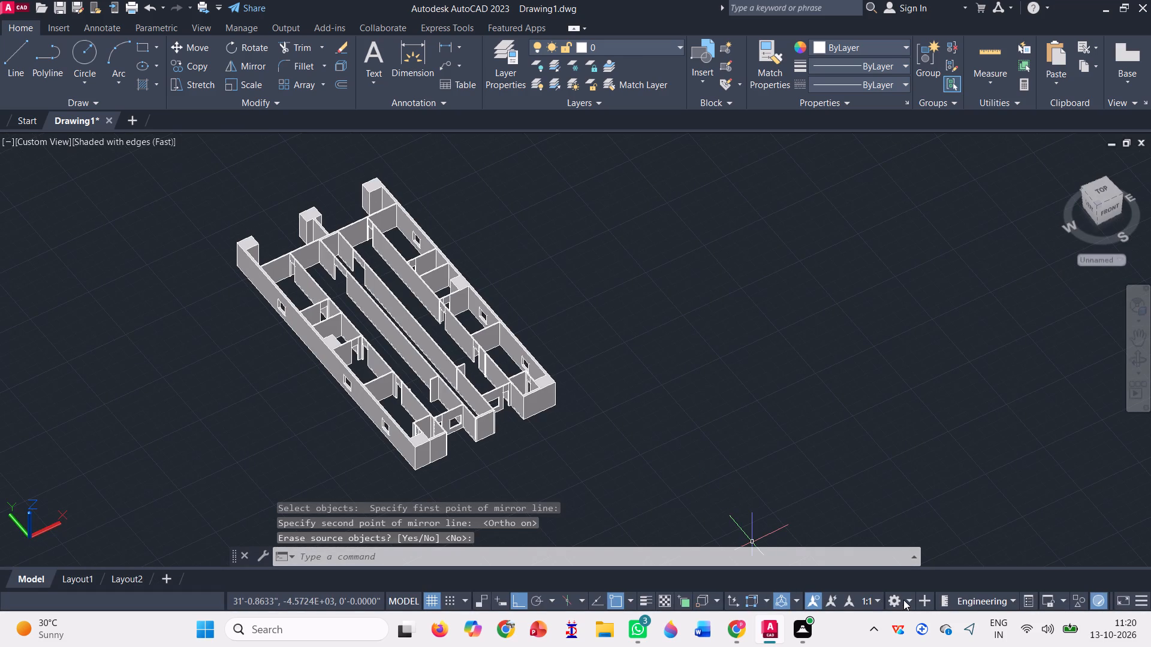
Switch the workspace to 3D Modeling.
left_click(903, 600)
left_click(914, 506)
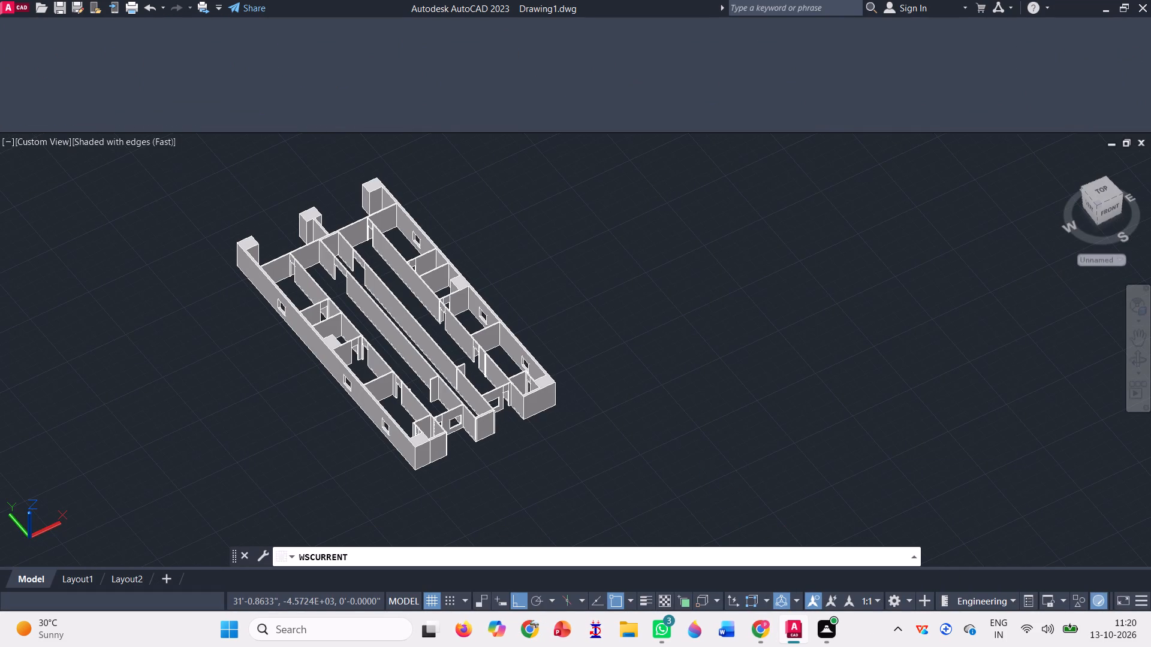
Copy the whole spare floor from its bottom front-west corner onto the matching slab-top corner above the building's lowest storey.
scroll(451, 376, "down", 1)
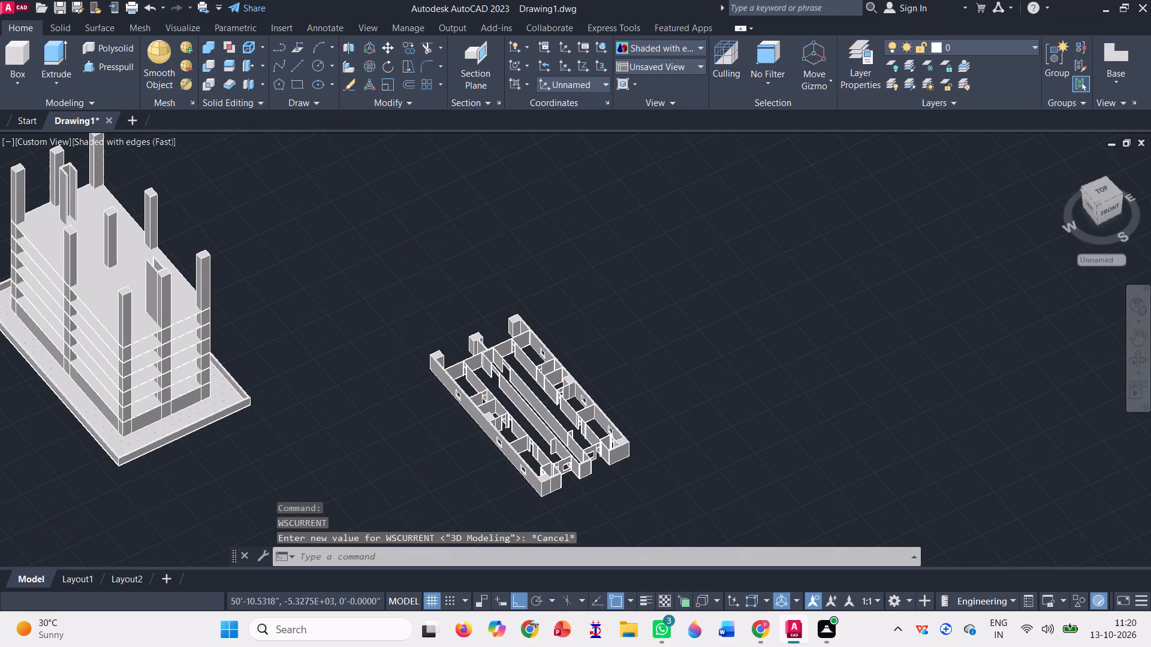
scroll(491, 318, "down", 1)
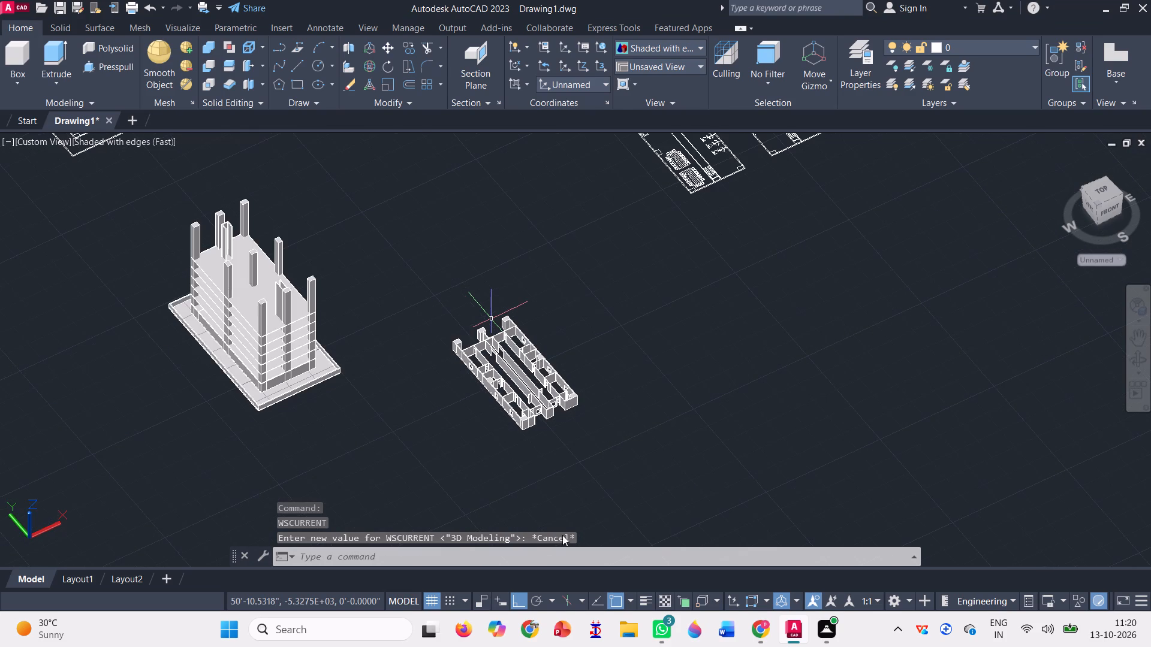
scroll(564, 510, "up", 2)
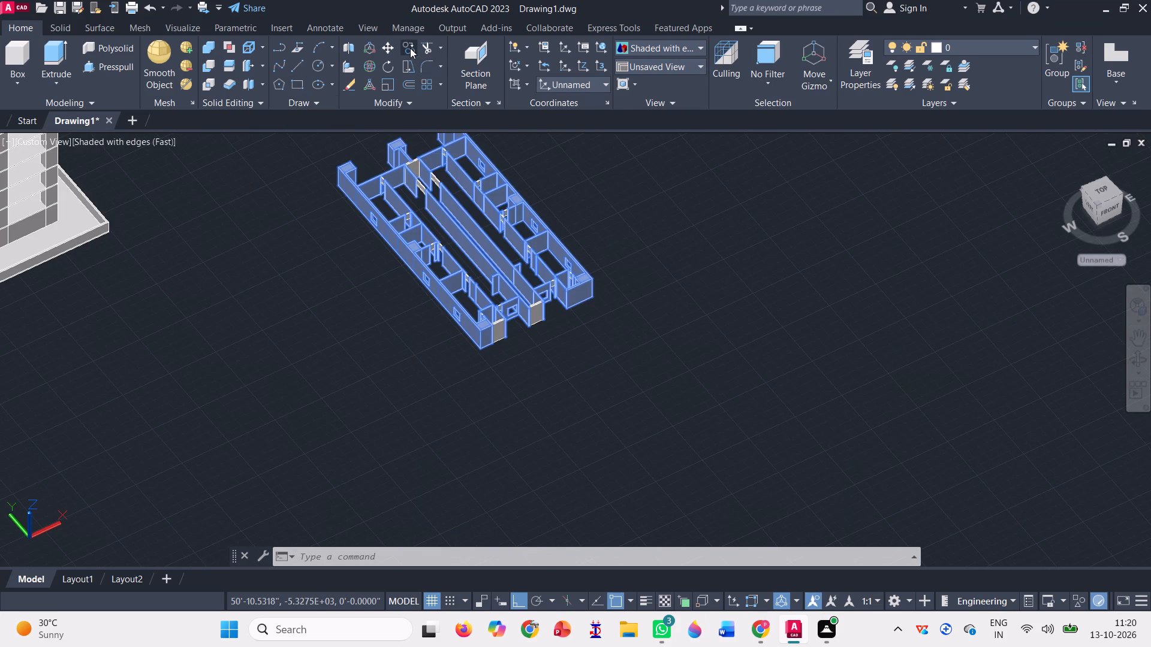
left_click(410, 48)
scroll(575, 422, "down", 3)
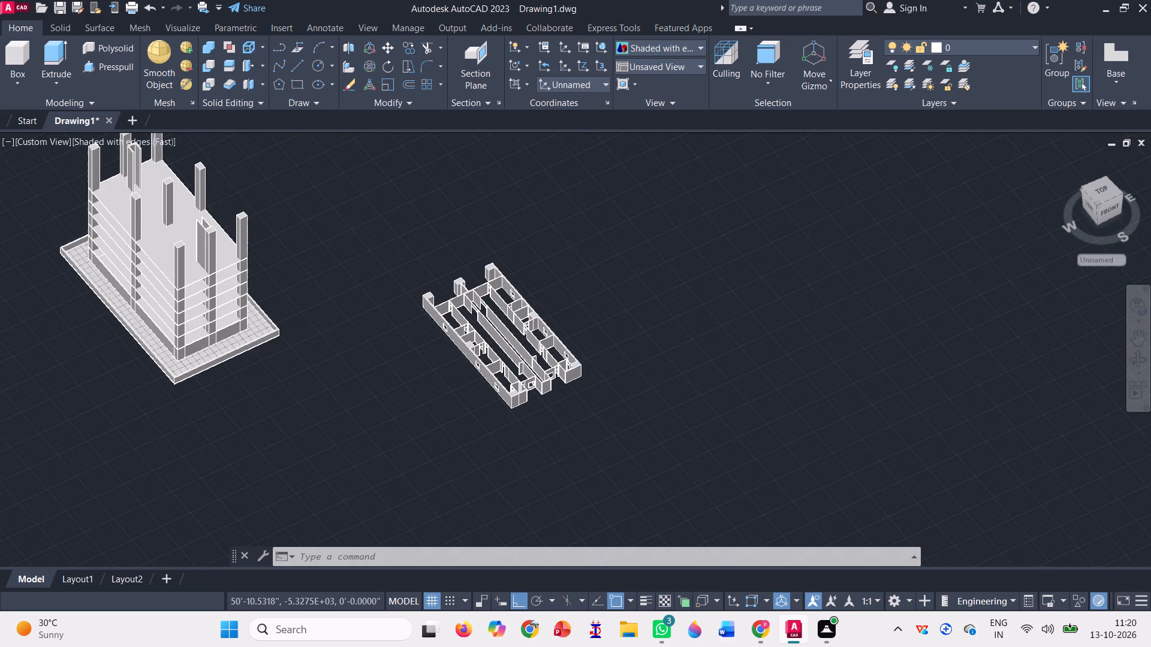
scroll(578, 411, "down", 1)
scroll(617, 371, "up", 2)
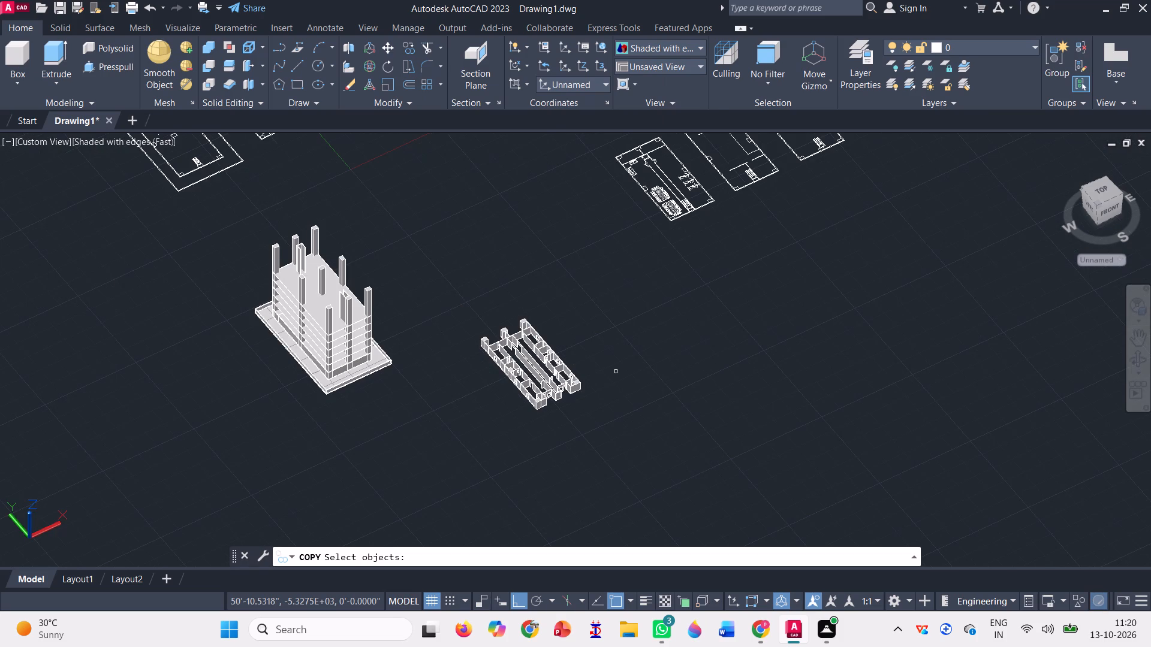
left_click(592, 465)
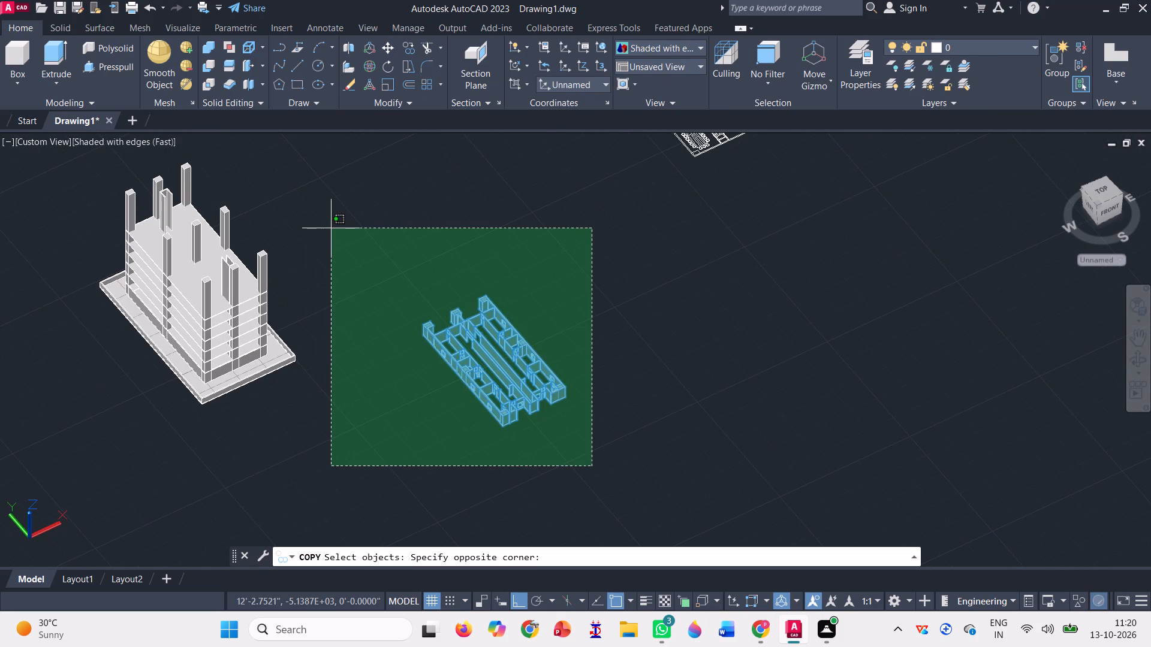
left_click(403, 253)
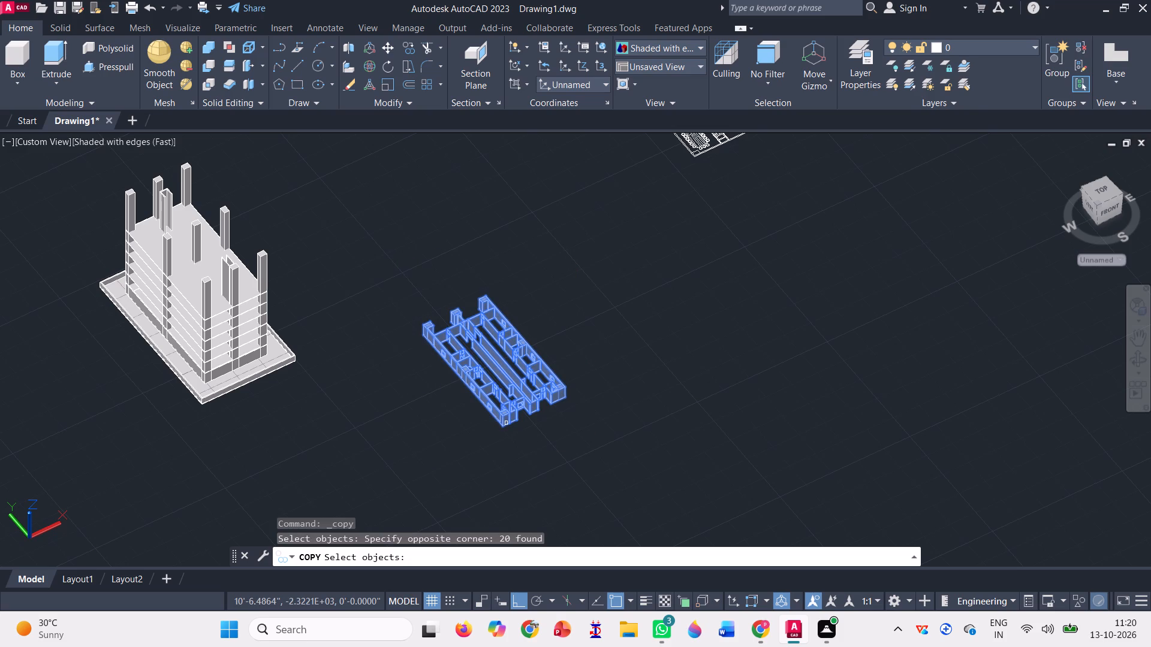
key("space")
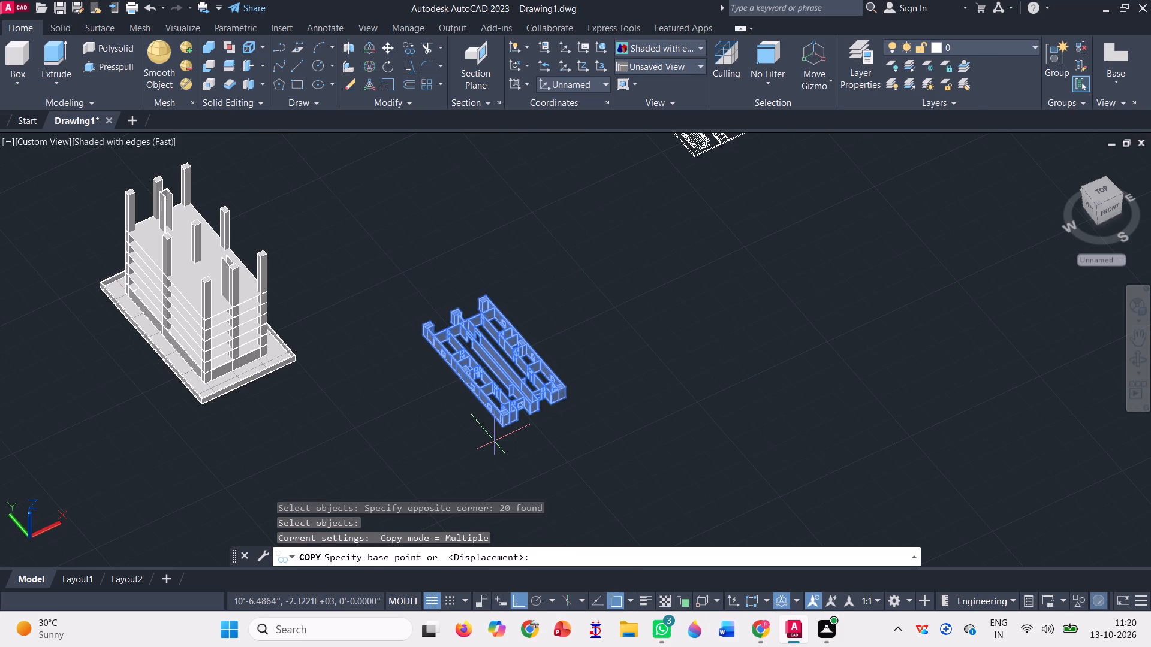
scroll(494, 440, "up", 9)
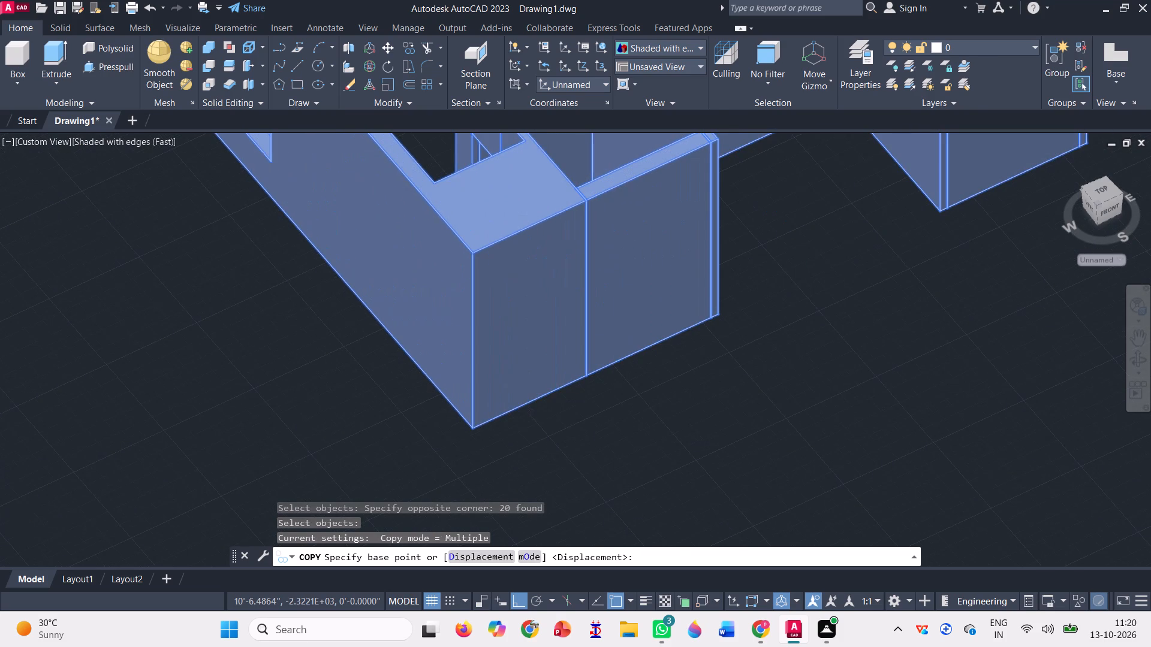
left_click(472, 422)
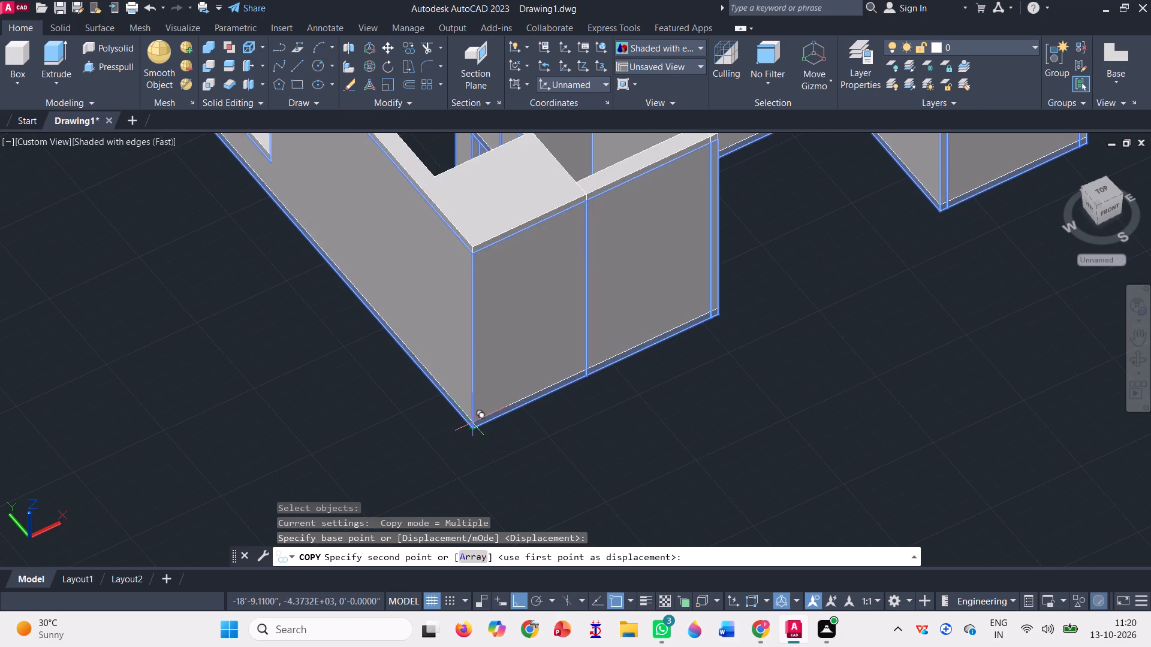
scroll(673, 325, "down", 3)
scroll(759, 307, "down", 5)
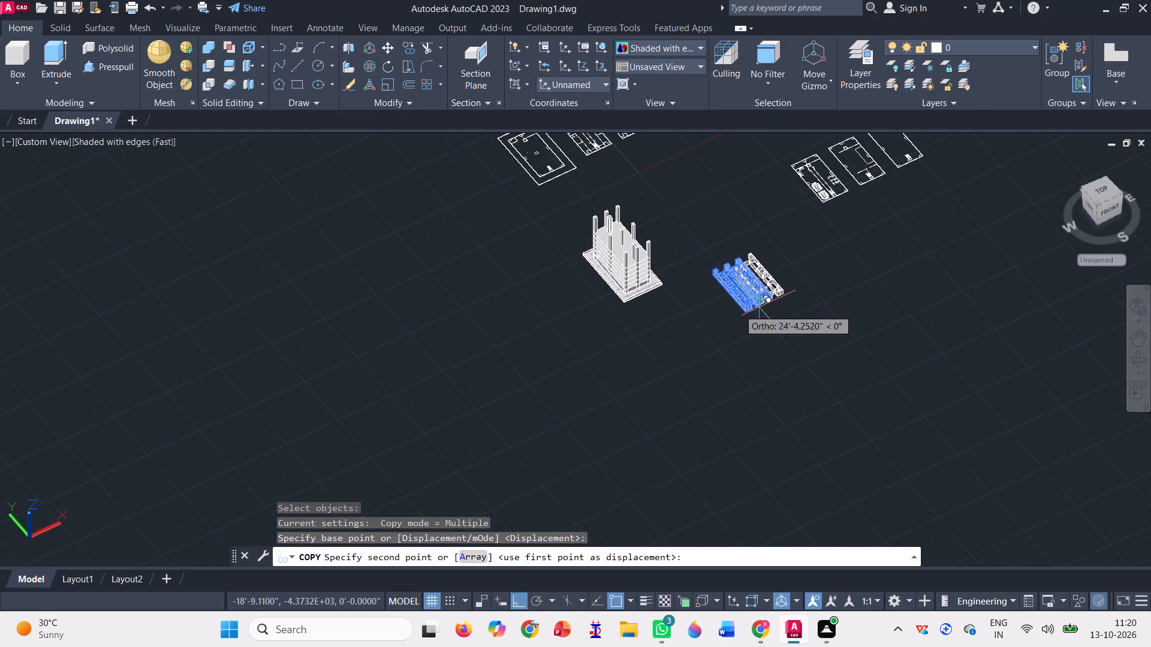
scroll(651, 278, "up", 7)
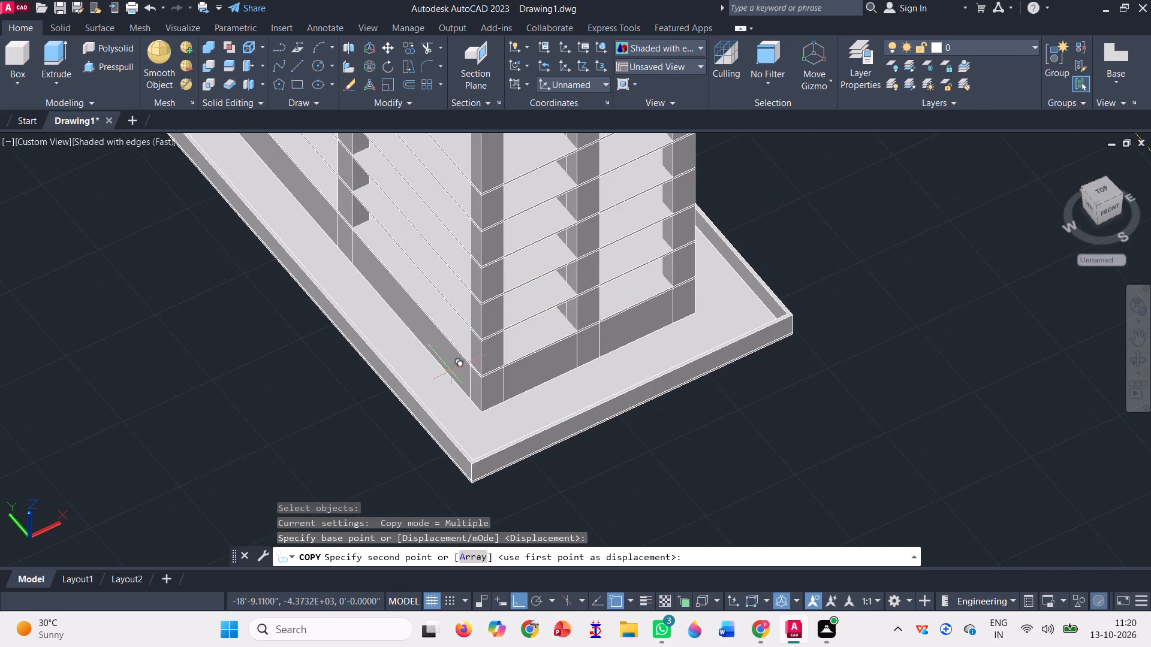
scroll(487, 386, "up", 4)
scroll(448, 315, "up", 4)
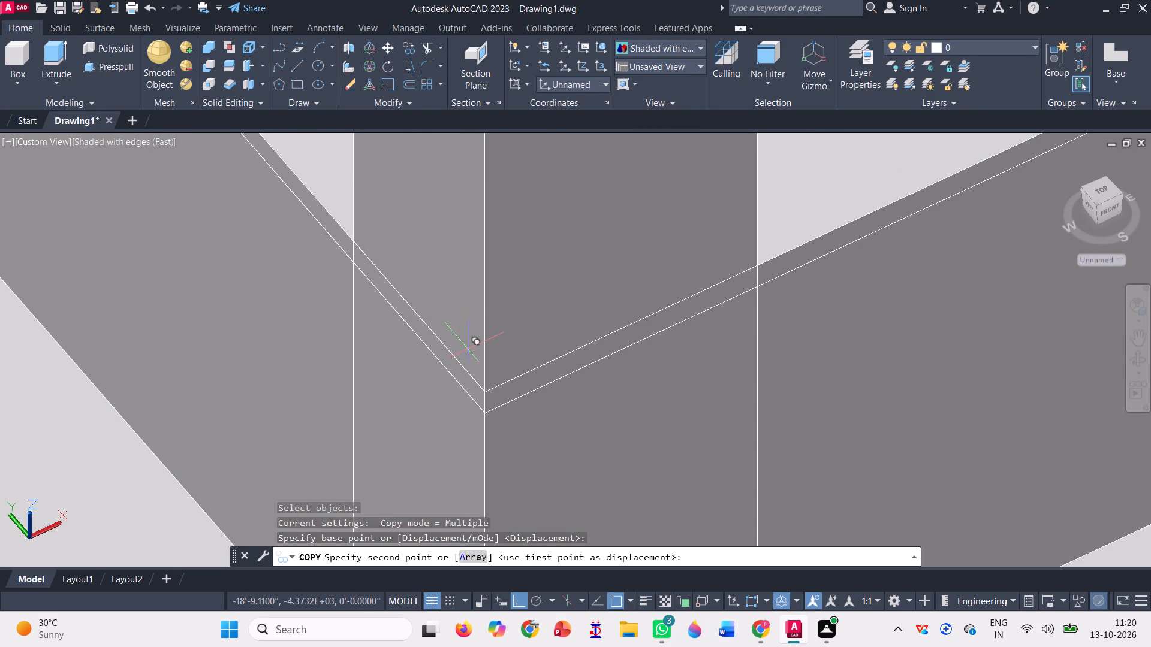
left_click(486, 389)
Place two more copies of the floor on the next two slabs up, aligned at the same front-west corner.
scroll(482, 490, "down", 5)
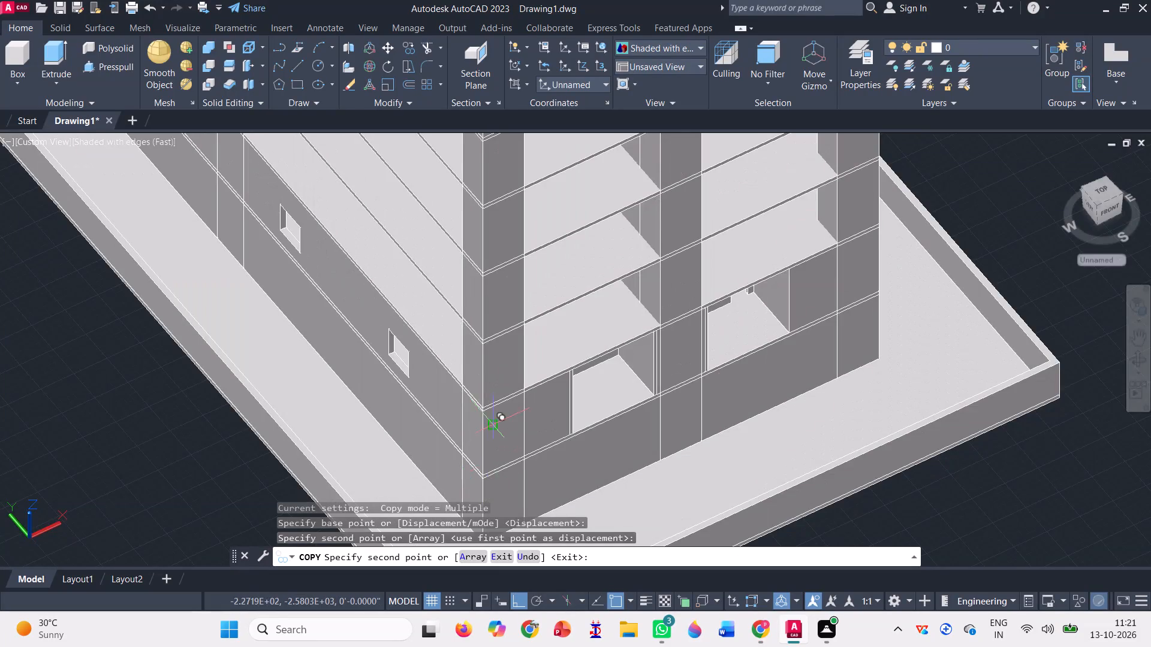
scroll(494, 407, "up", 3)
scroll(432, 386, "up", 4)
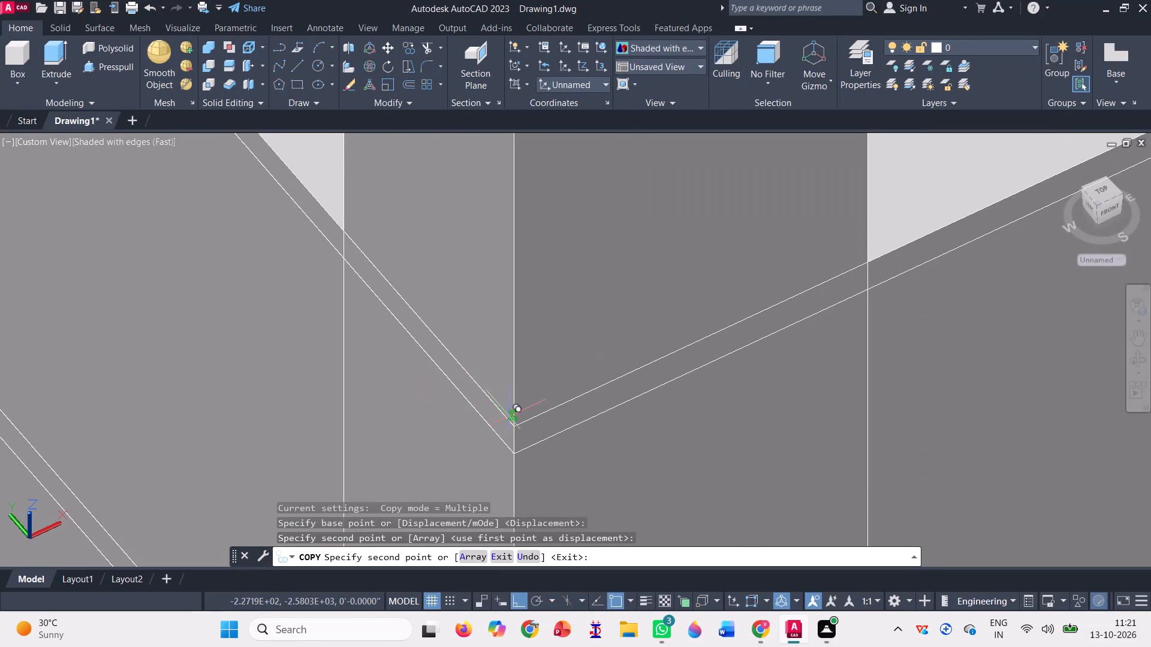
left_click(511, 425)
scroll(483, 480, "down", 6)
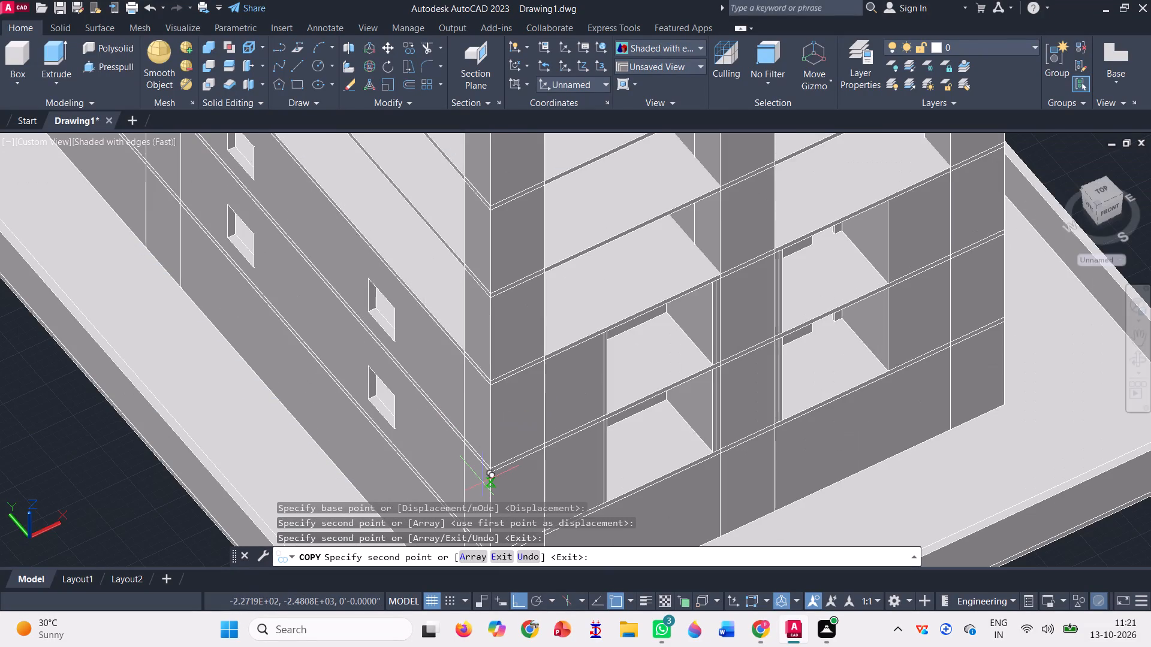
scroll(482, 368, "up", 6)
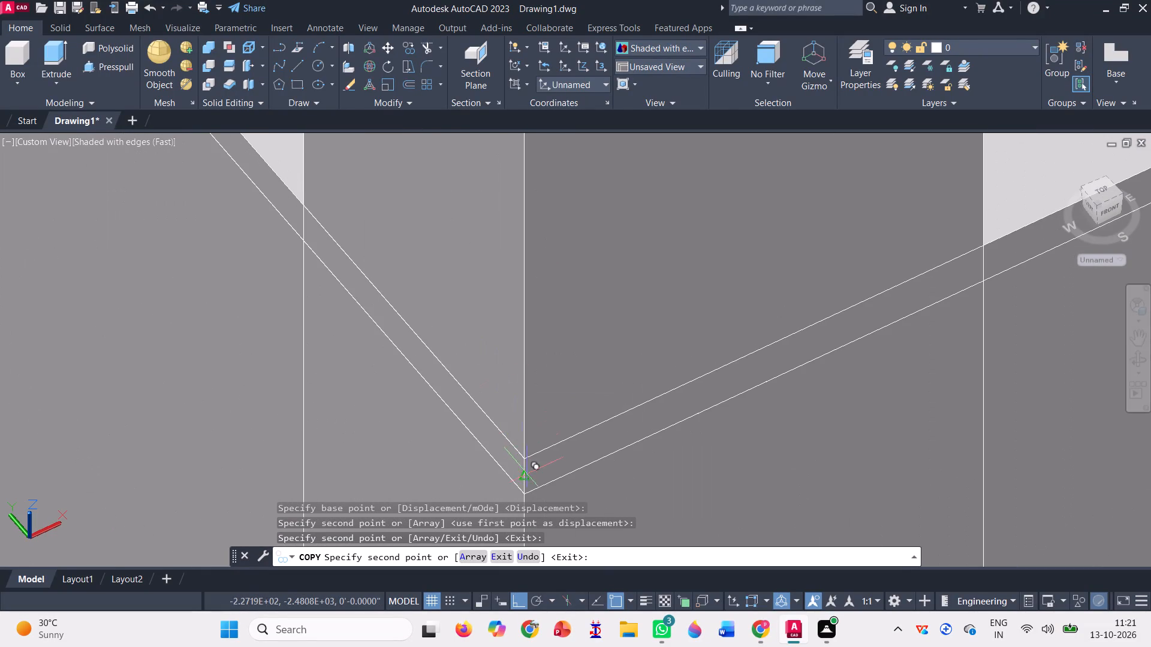
left_click(525, 459)
Place two further floor copies on the remaining two open storeys at the front-west slab corners, and finish copying.
scroll(490, 480, "down", 5)
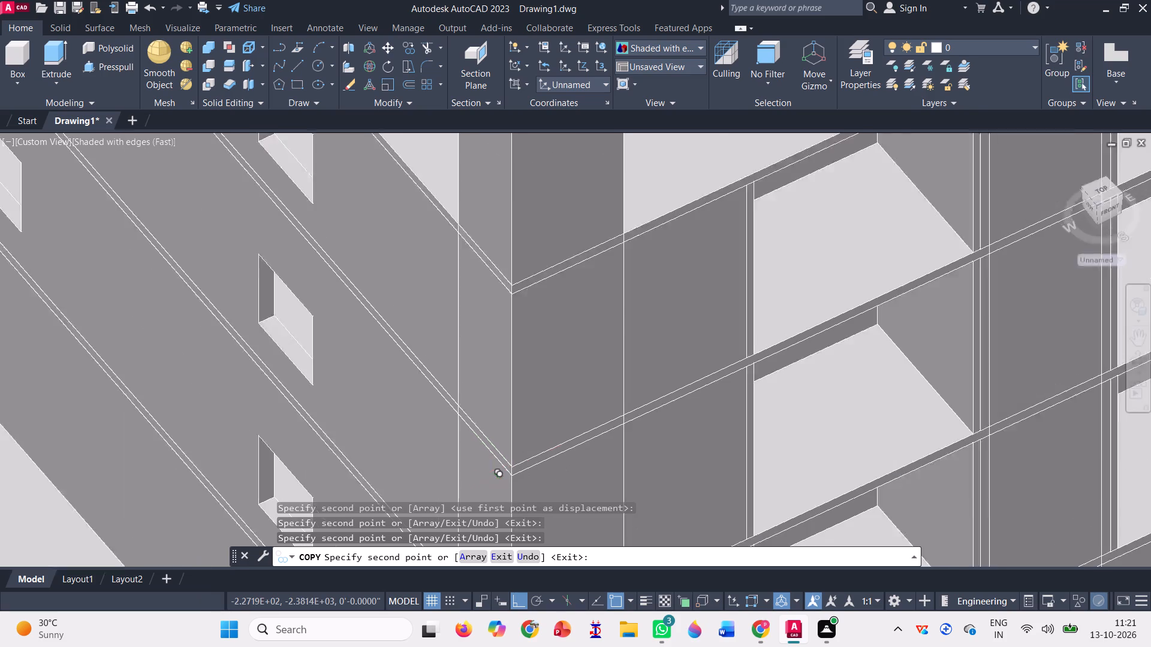
scroll(490, 480, "down", 1)
scroll(505, 380, "up", 6)
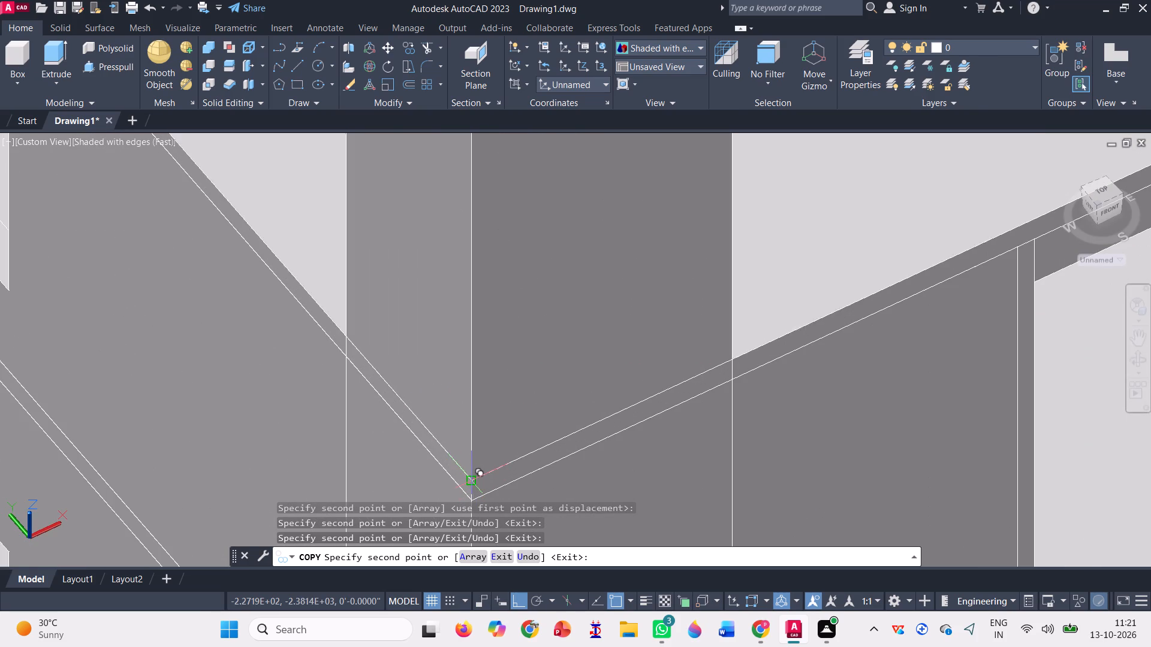
left_click(473, 474)
scroll(473, 474, "down", 5)
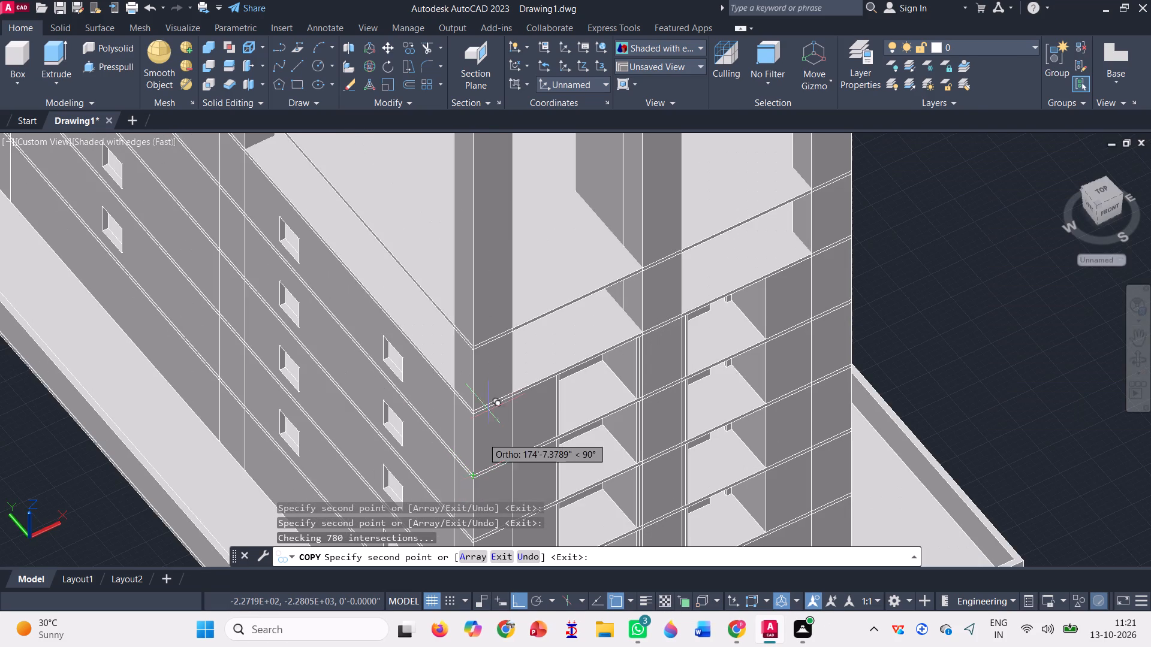
scroll(489, 400, "up", 3)
scroll(439, 409, "up", 3)
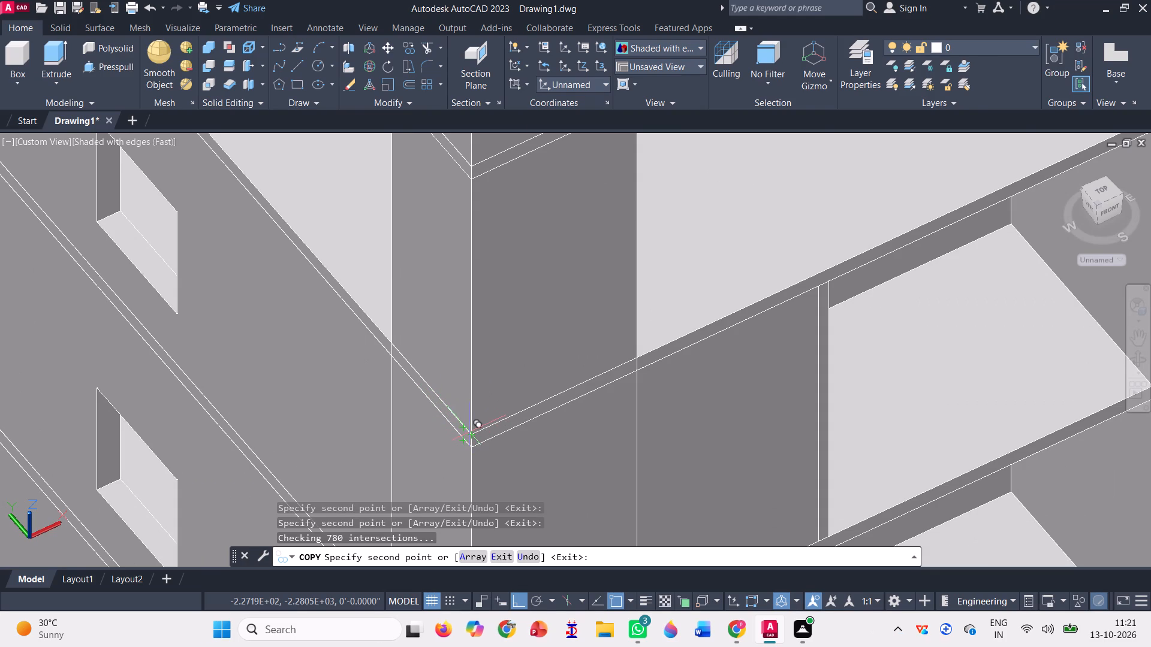
left_click(469, 430)
scroll(428, 422, "down", 6)
scroll(386, 365, "down", 3)
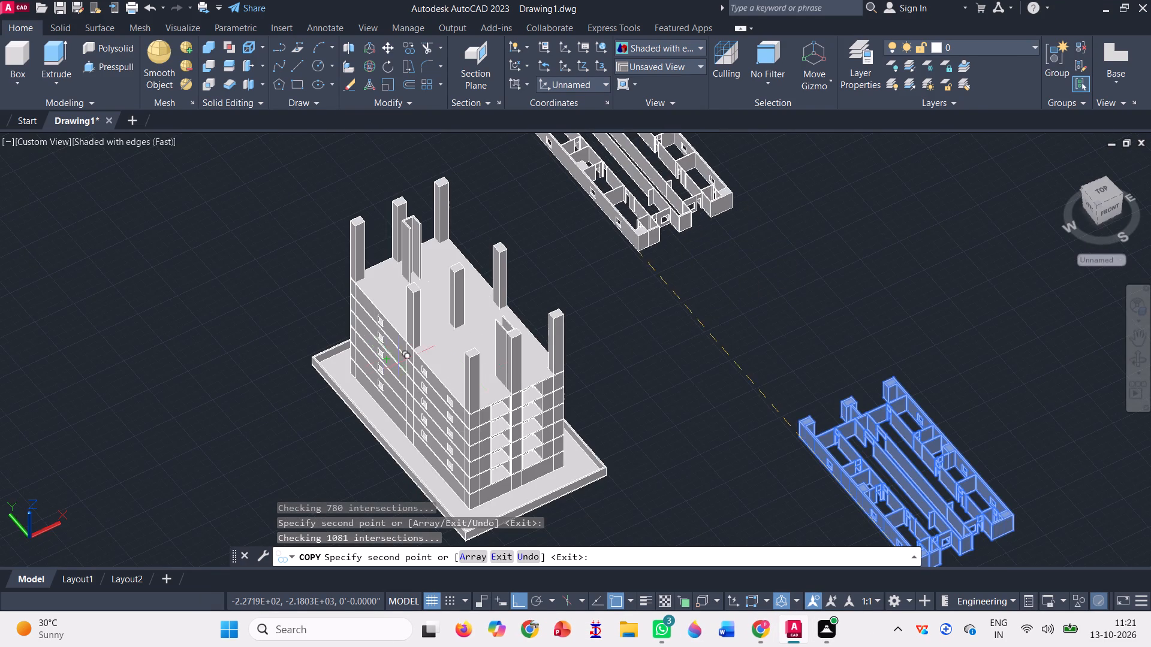
key("Escape")
Delete the whole spare floor standing beside the building.
scroll(515, 349, "down", 2)
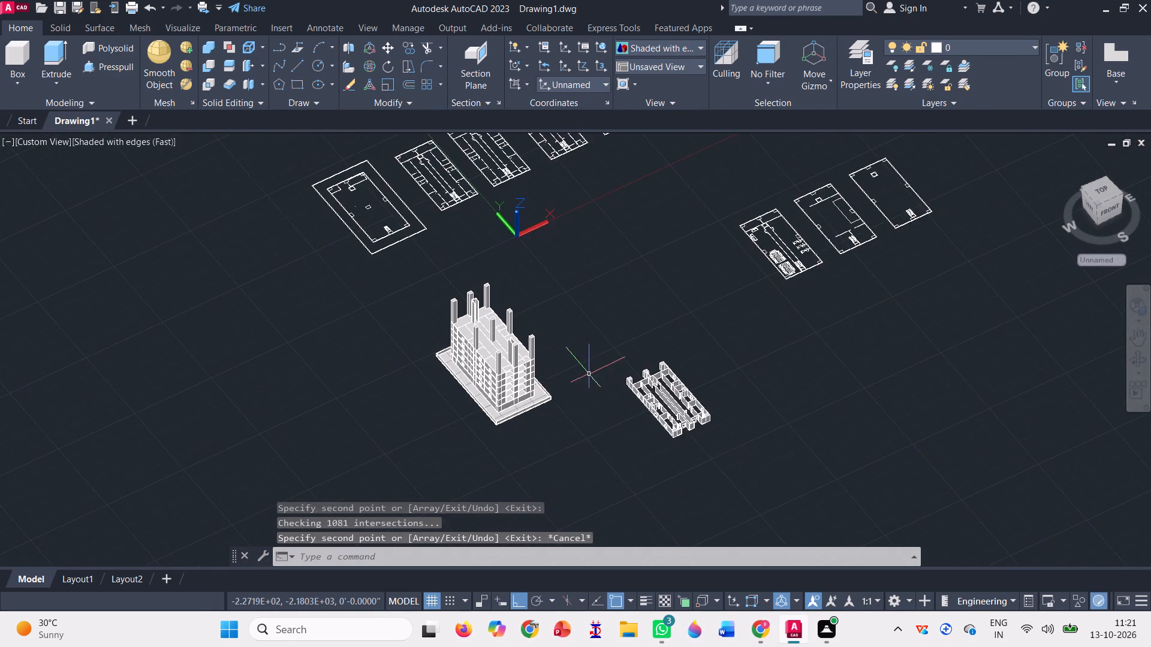
scroll(665, 398, "up", 2)
left_click(783, 501)
left_click(536, 324)
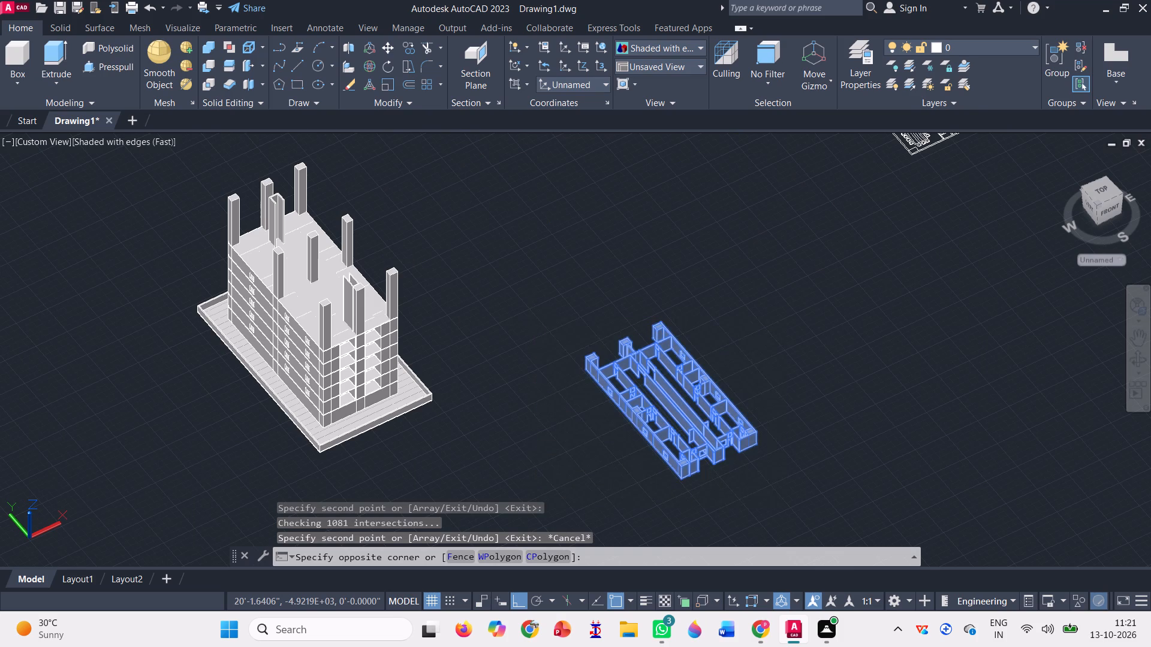
key("Delete")
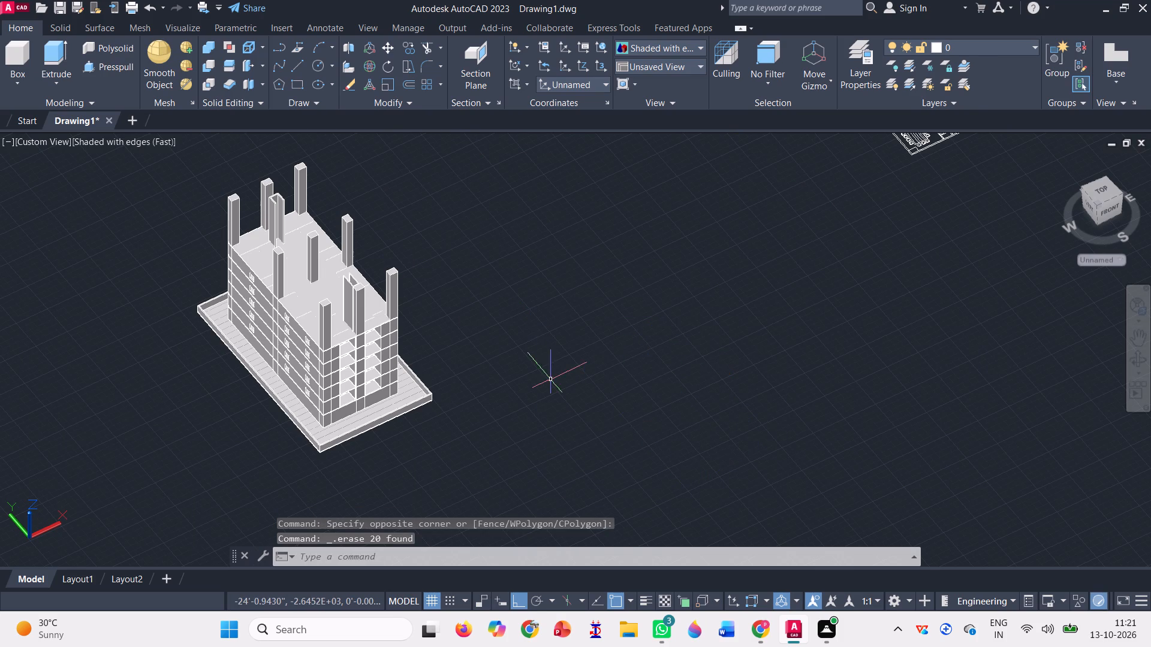
Trim the overlapping wall and column lines around the rear wall's middle column in the 2D plan with the sofas.
scroll(595, 373, "down", 1)
scroll(468, 395, "up", 3)
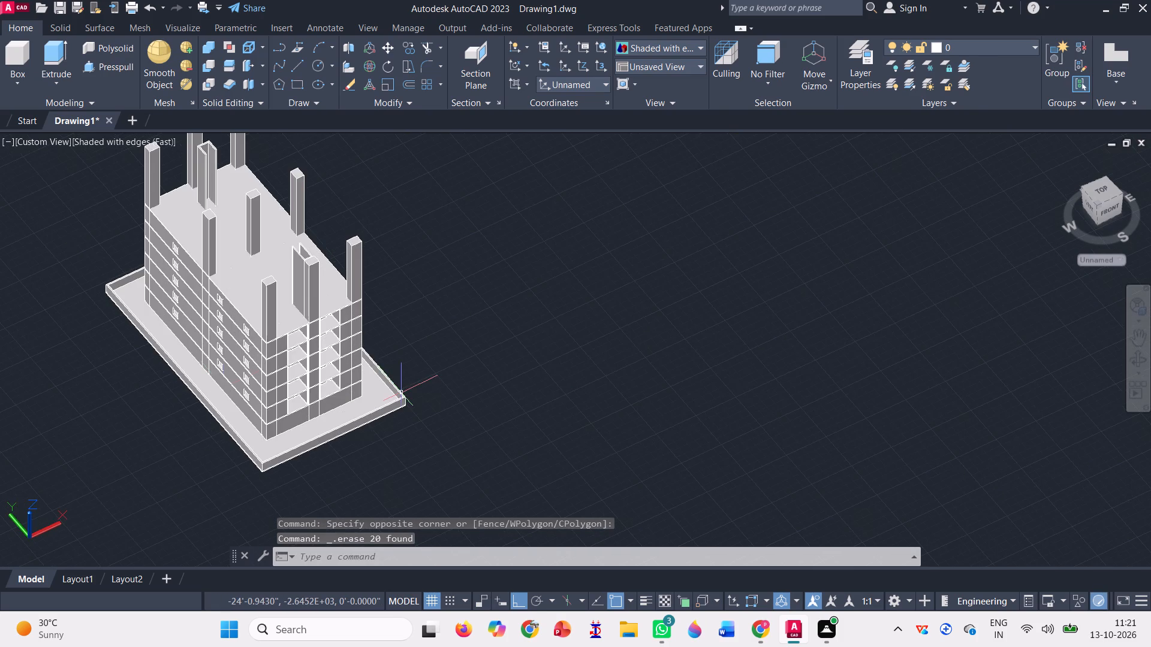
scroll(201, 373, "up", 4)
scroll(206, 371, "down", 6)
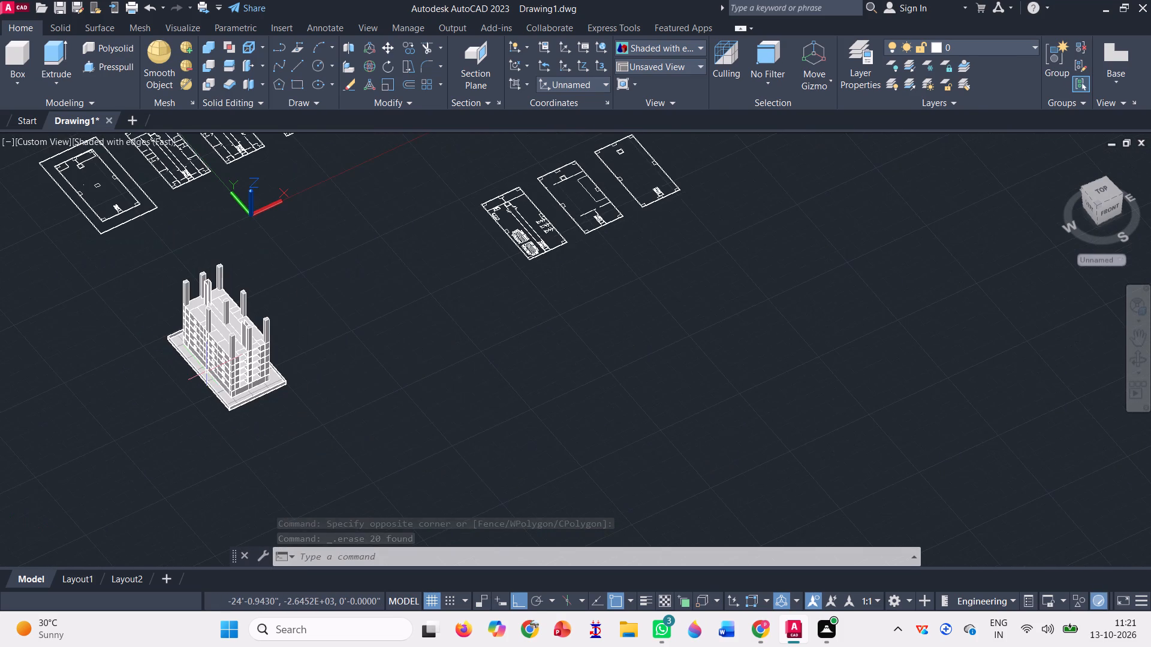
scroll(562, 162, "up", 5)
scroll(514, 214, "down", 1)
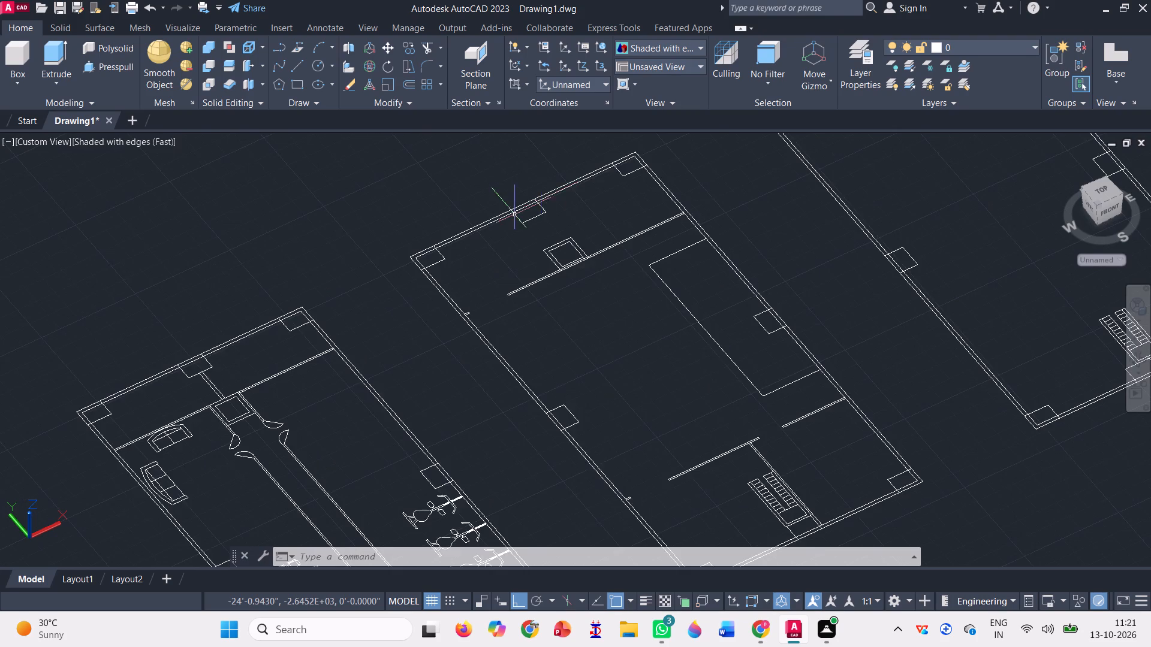
scroll(315, 306, "up", 2)
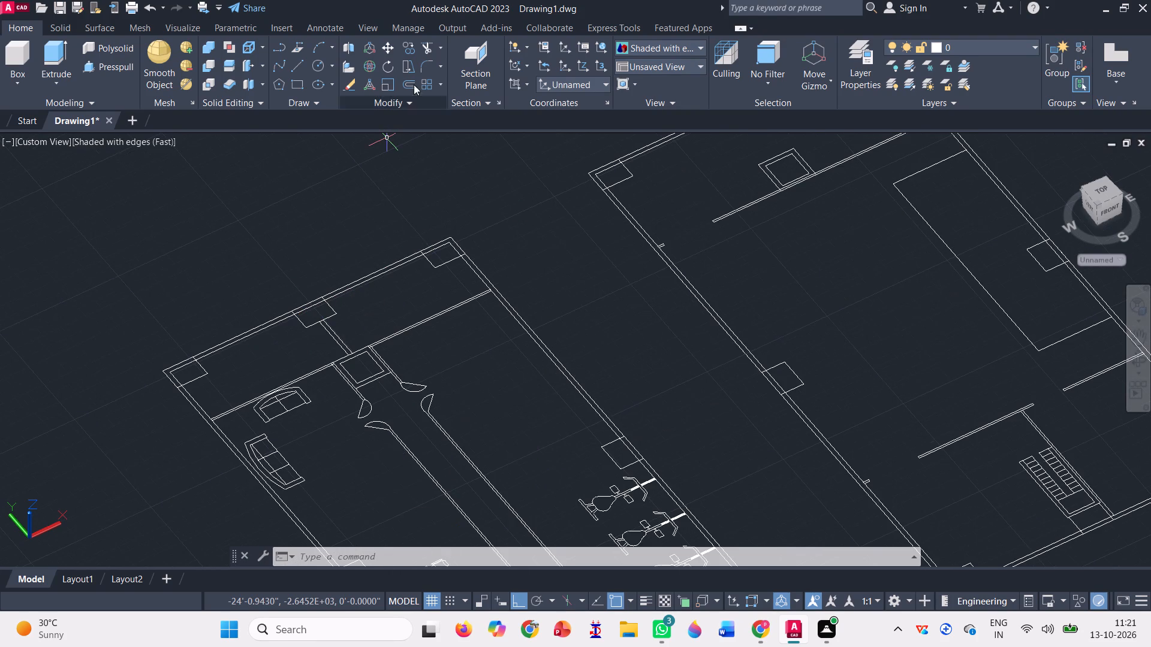
left_click(427, 45)
scroll(306, 313, "up", 6)
left_click(317, 278)
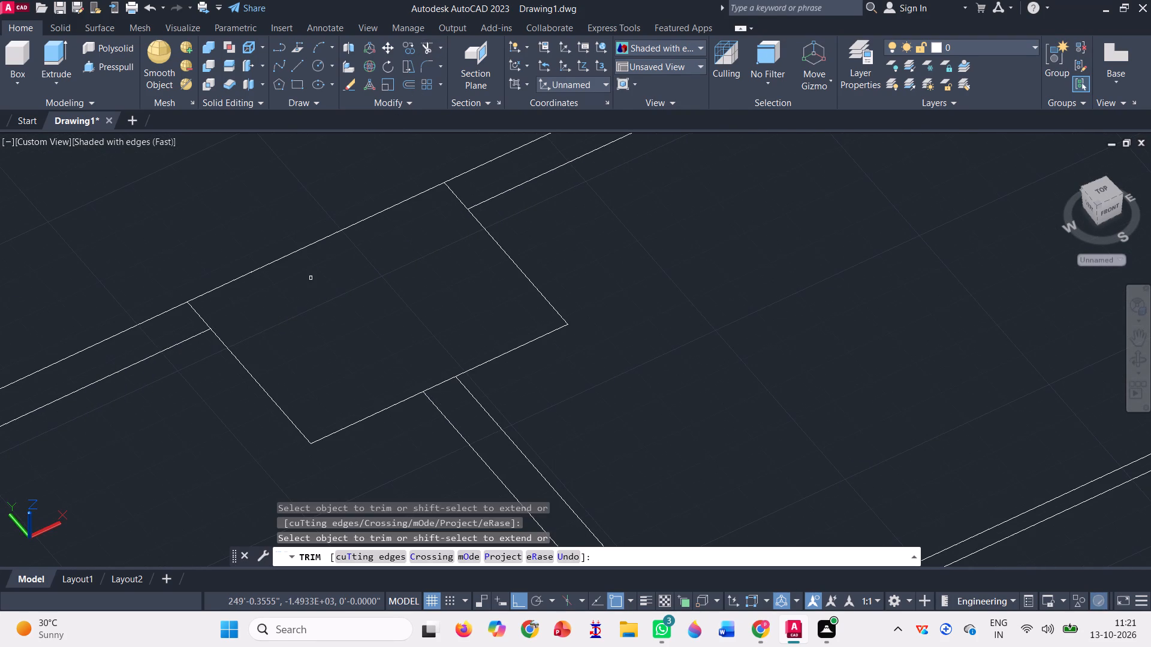
left_click(198, 319)
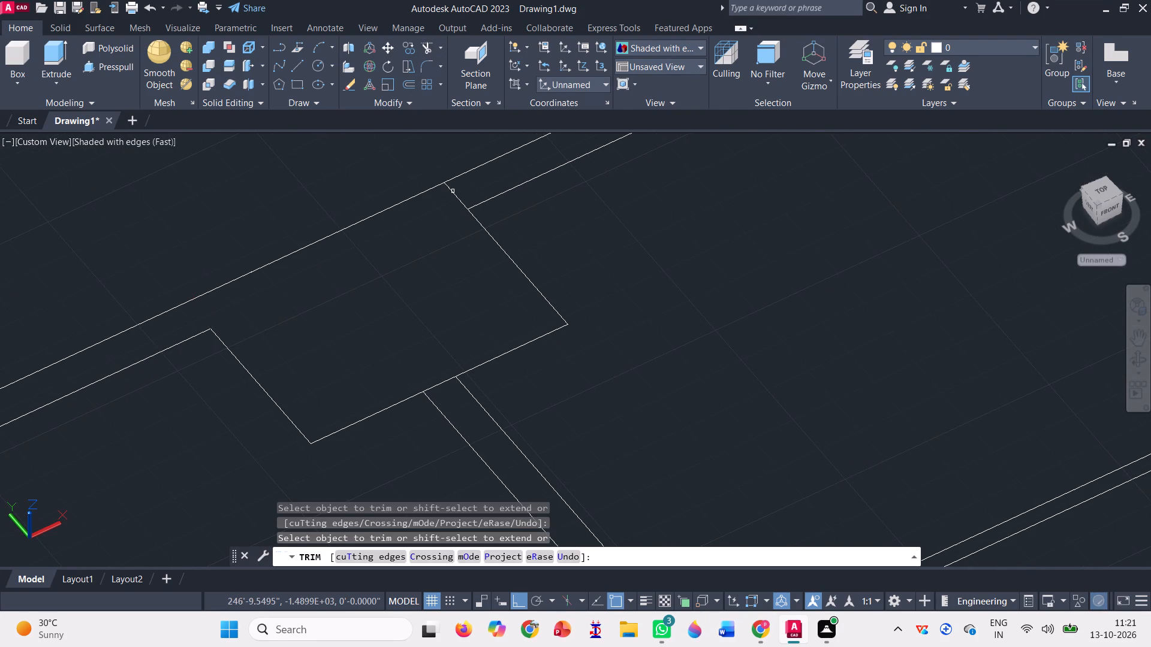
left_click(451, 192)
scroll(429, 206, "down", 3)
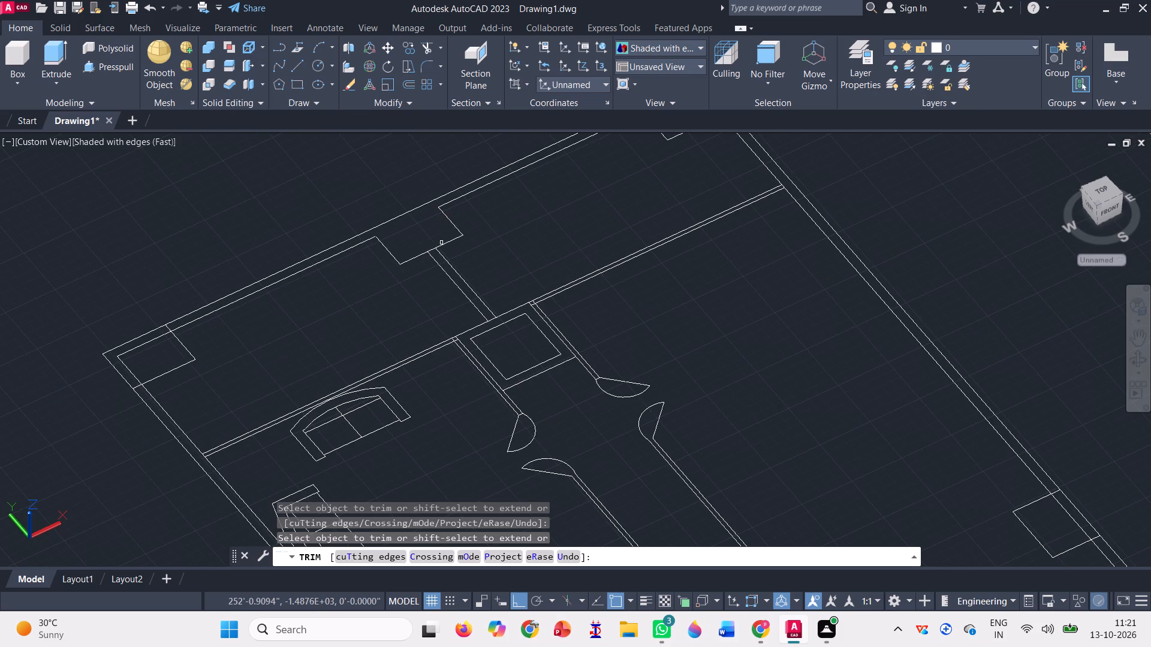
scroll(435, 246, "up", 3)
left_click(415, 267)
scroll(465, 224, "down", 3)
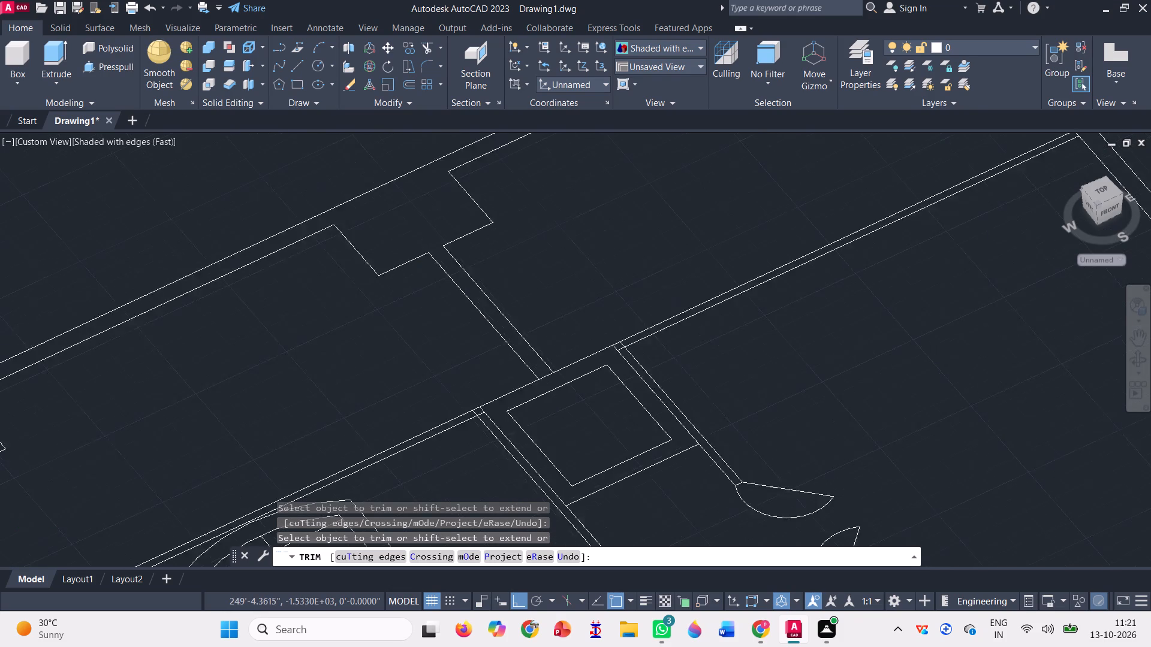
Trim the overlapping wall and column lines at the rear-west corner column of the plan with the sofas.
scroll(94, 380, "up", 3)
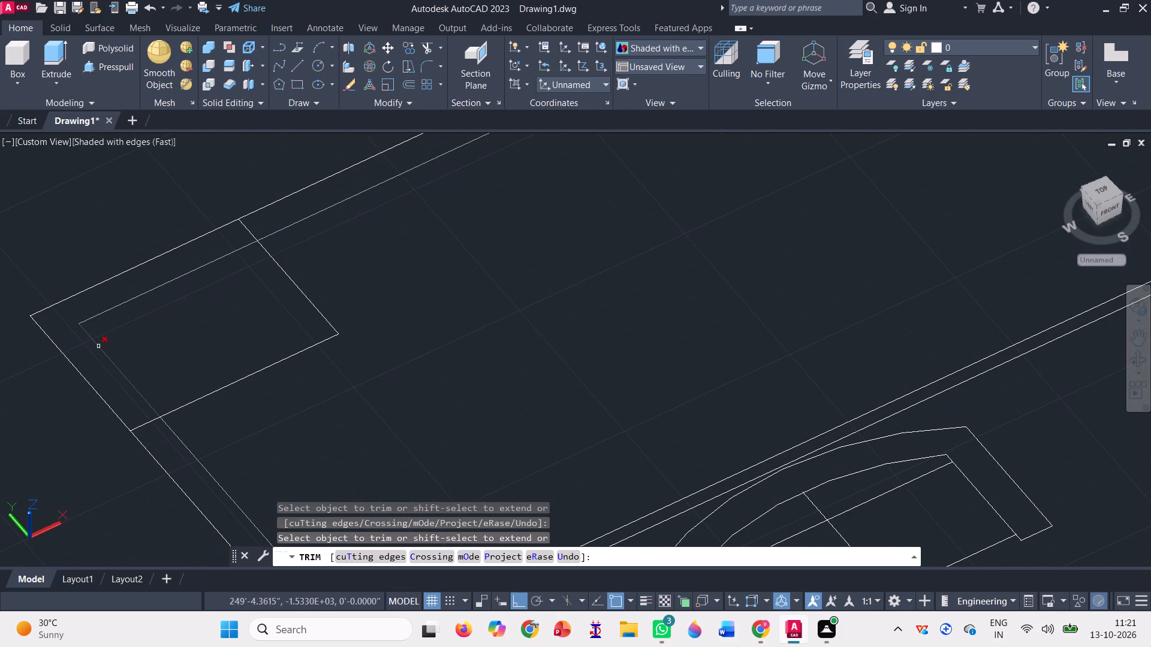
left_click(98, 346)
left_click(126, 299)
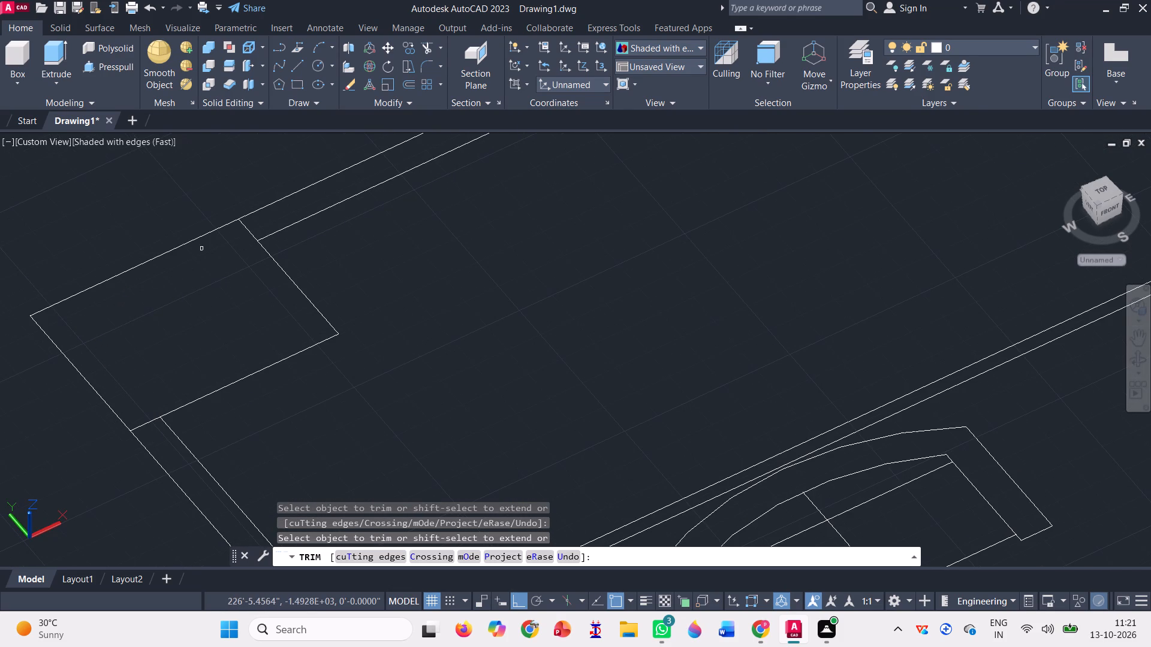
left_click(251, 229)
scroll(371, 216, "down", 1)
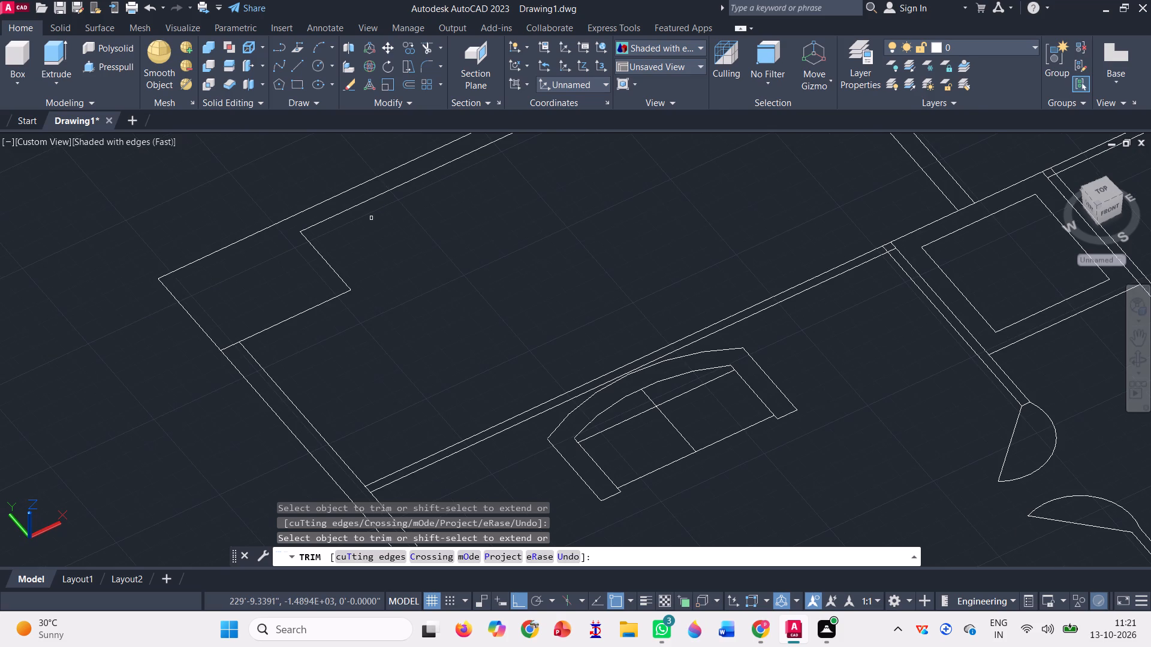
scroll(231, 364, "up", 3)
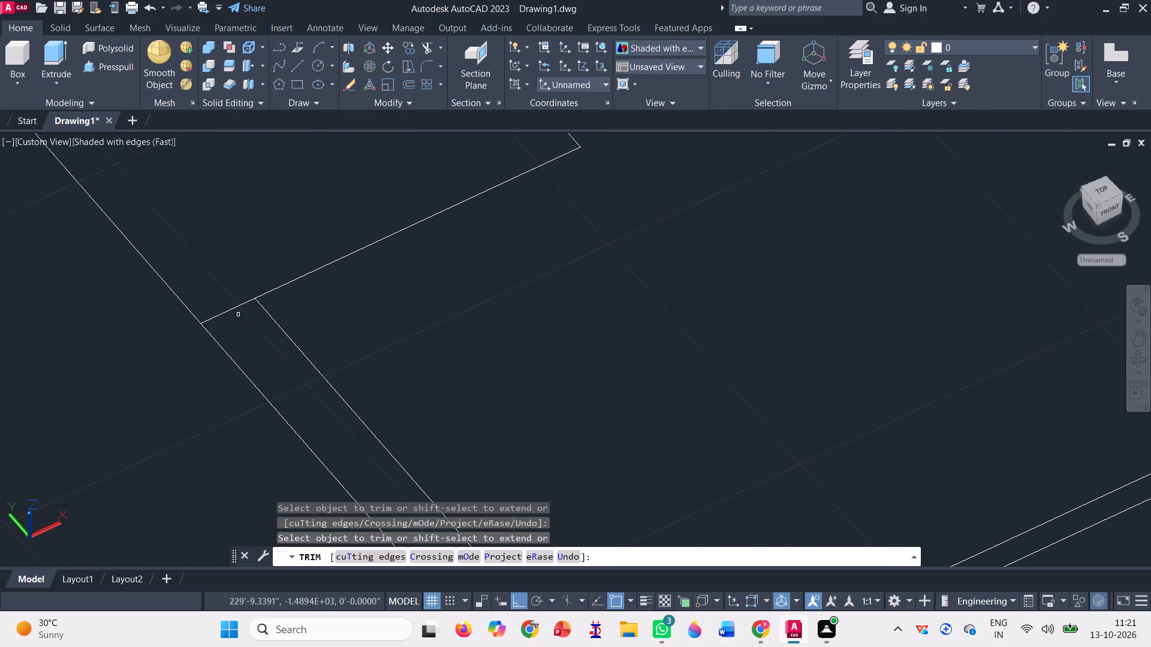
left_click(233, 309)
Trim the west wall's inner line across the end of the cross wall behind the sofa.
scroll(235, 295, "down", 3)
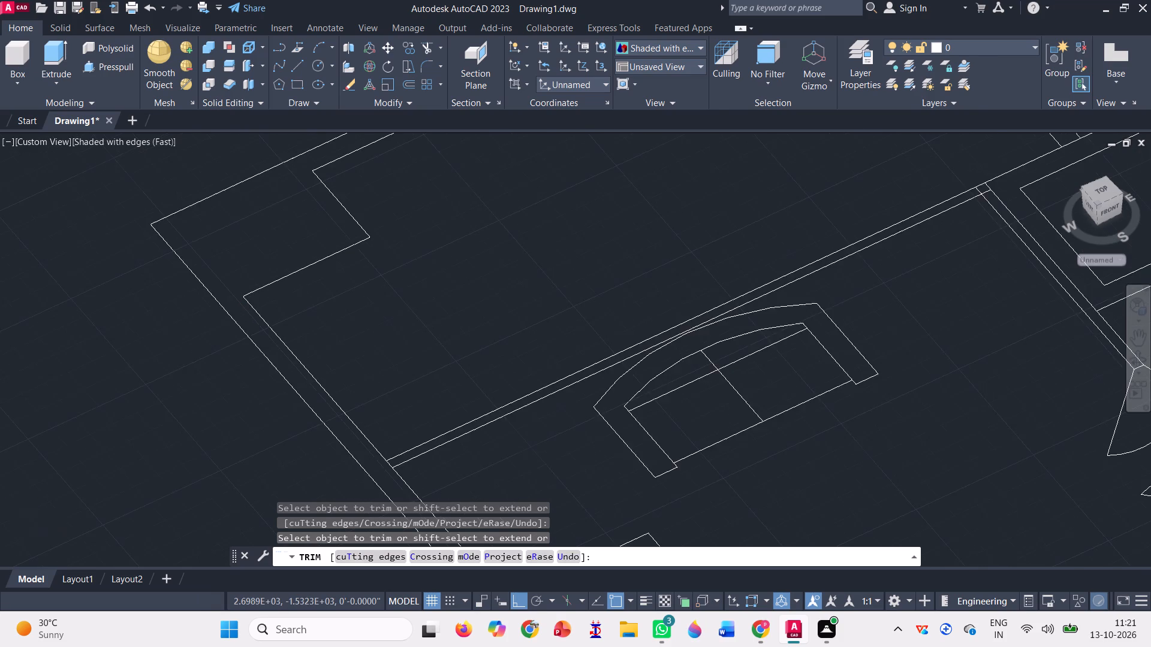
scroll(224, 252, "down", 1)
scroll(267, 331, "up", 3)
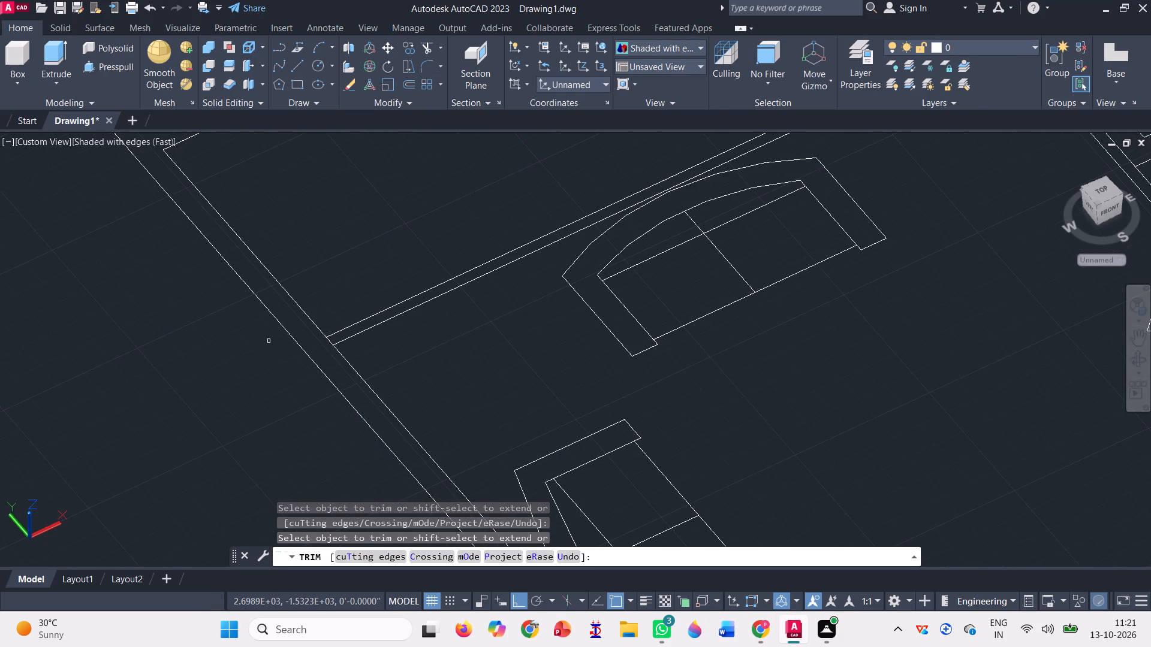
scroll(311, 344, "up", 6)
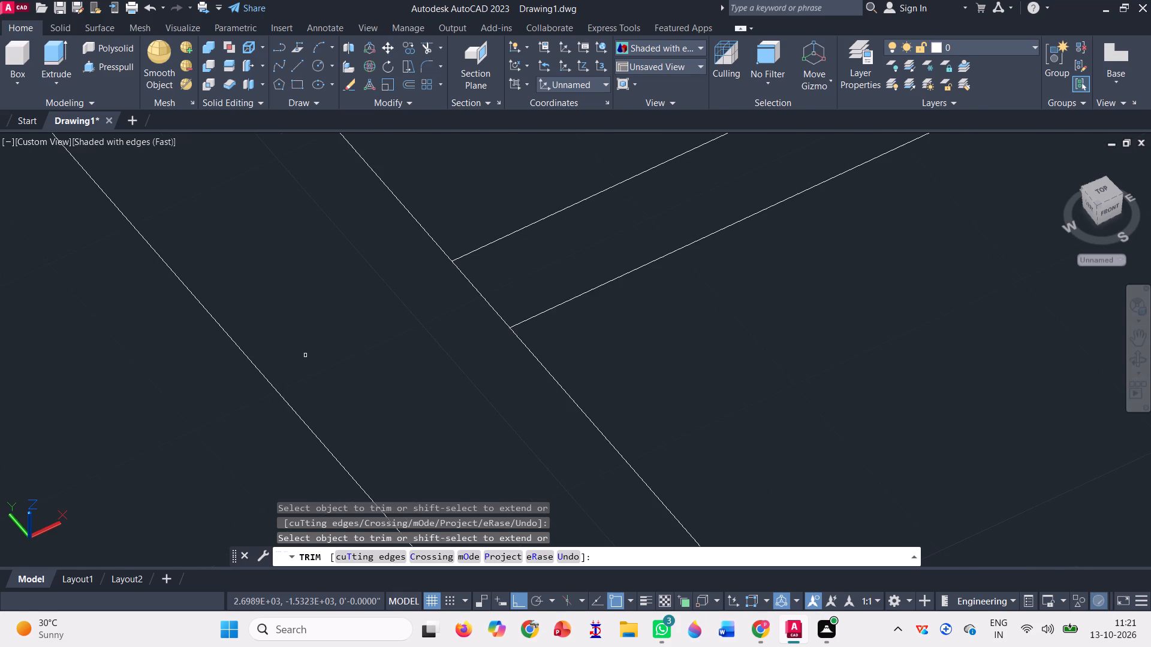
left_click(477, 285)
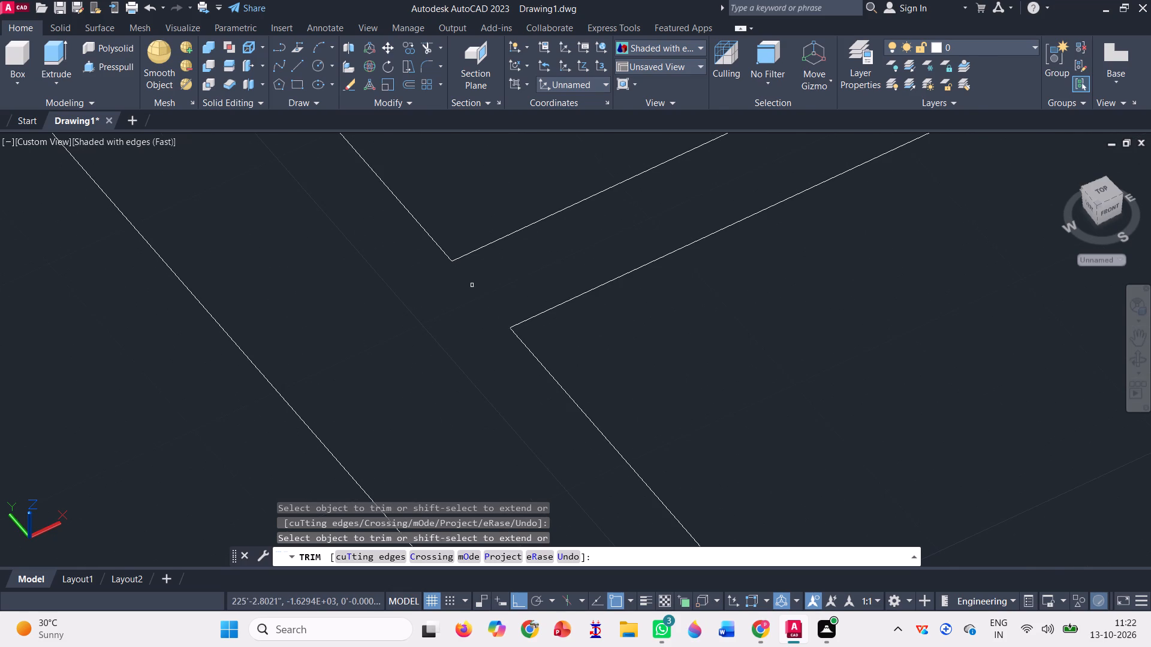
Trim the overlapping wall lines where the cross wall behind the sofa meets the square shaft's west wall.
scroll(129, 404, "down", 4)
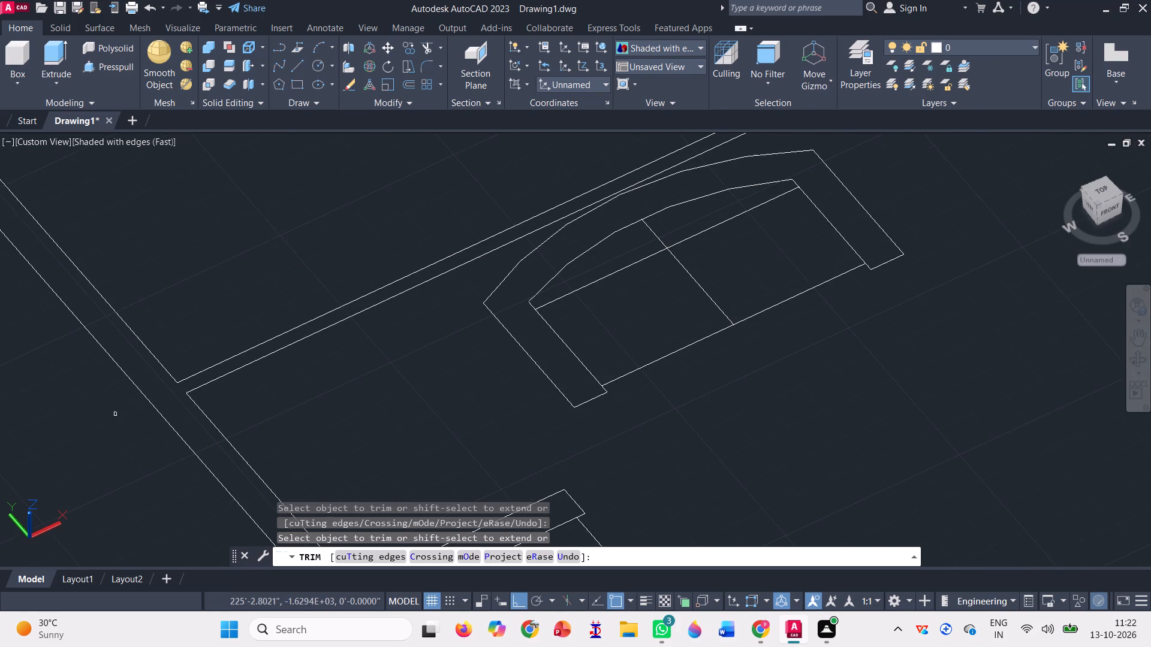
scroll(115, 413, "down", 2)
scroll(484, 258, "up", 2)
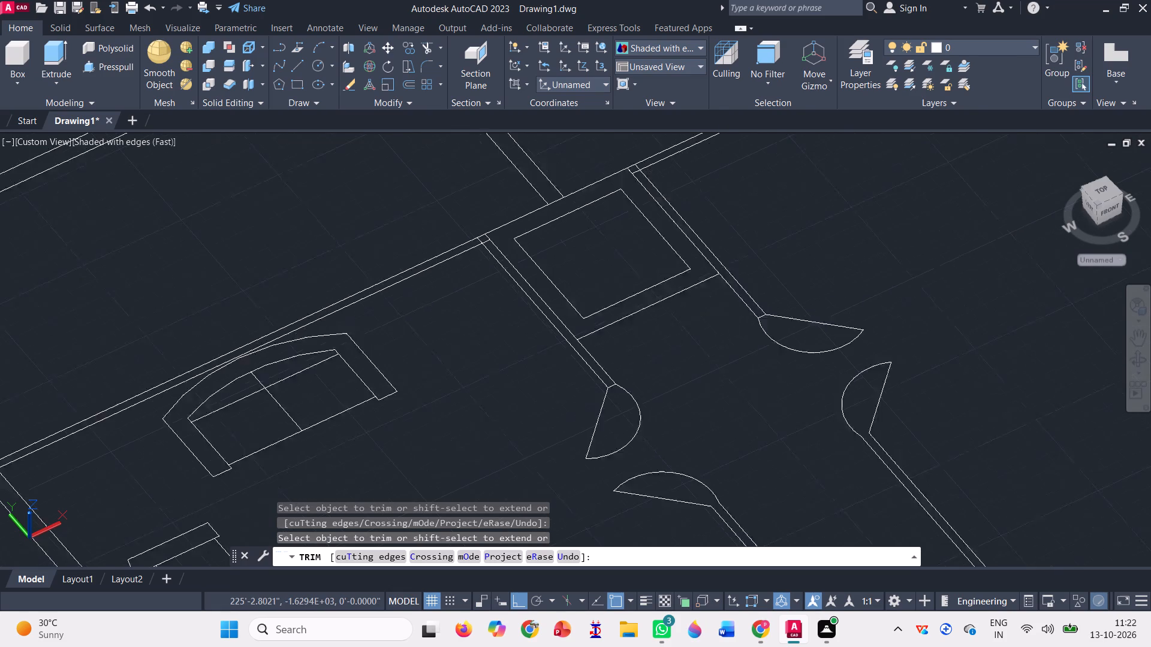
scroll(484, 256, "up", 1)
scroll(479, 201, "up", 3)
left_click(464, 261)
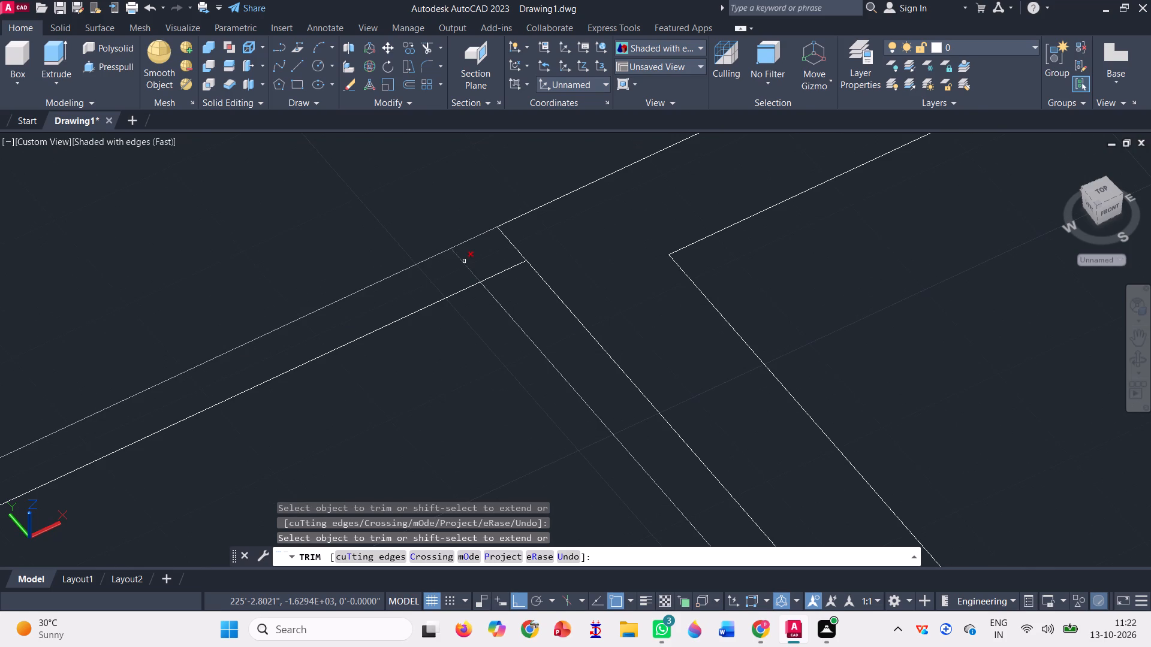
left_click(500, 273)
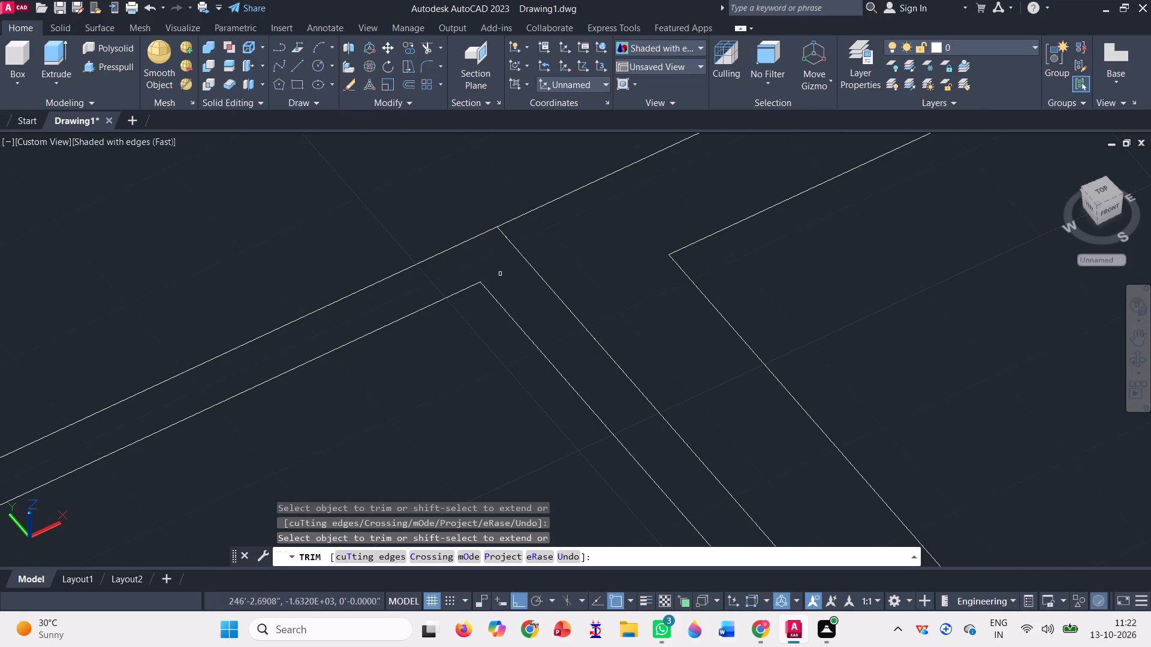
Trim the overlapping lines at the square shaft's rear-east corner, including the wall line nearest the shaft along its east side.
scroll(397, 267, "down", 6)
scroll(509, 202, "up", 4)
scroll(434, 247, "up", 3)
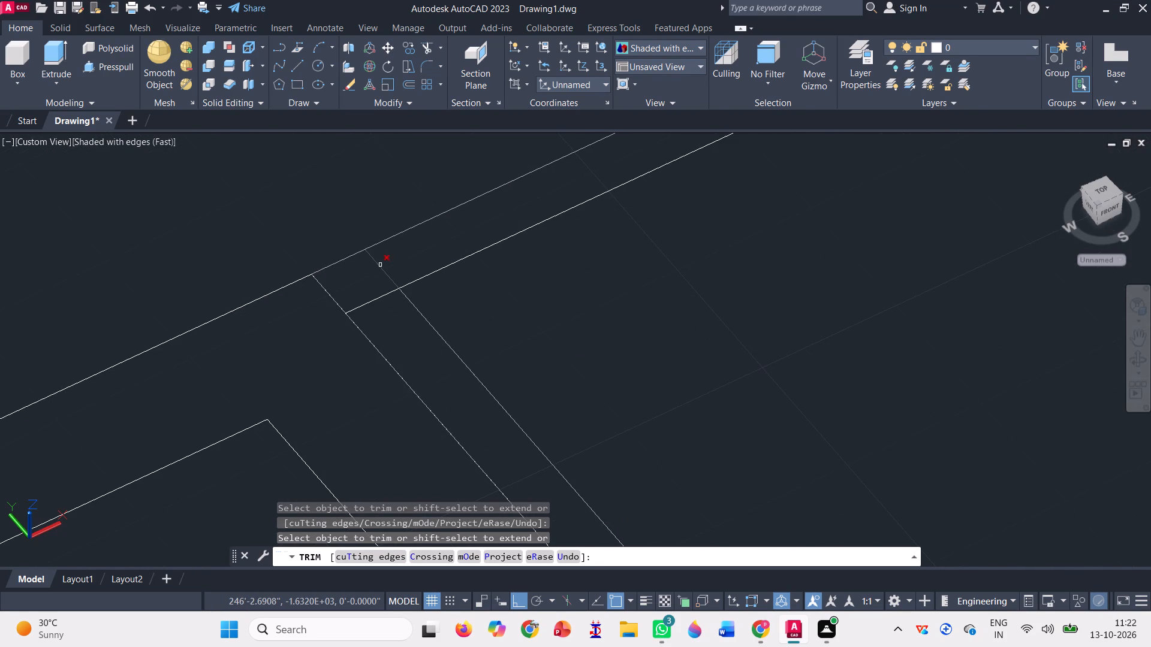
left_click(381, 264)
left_click(369, 298)
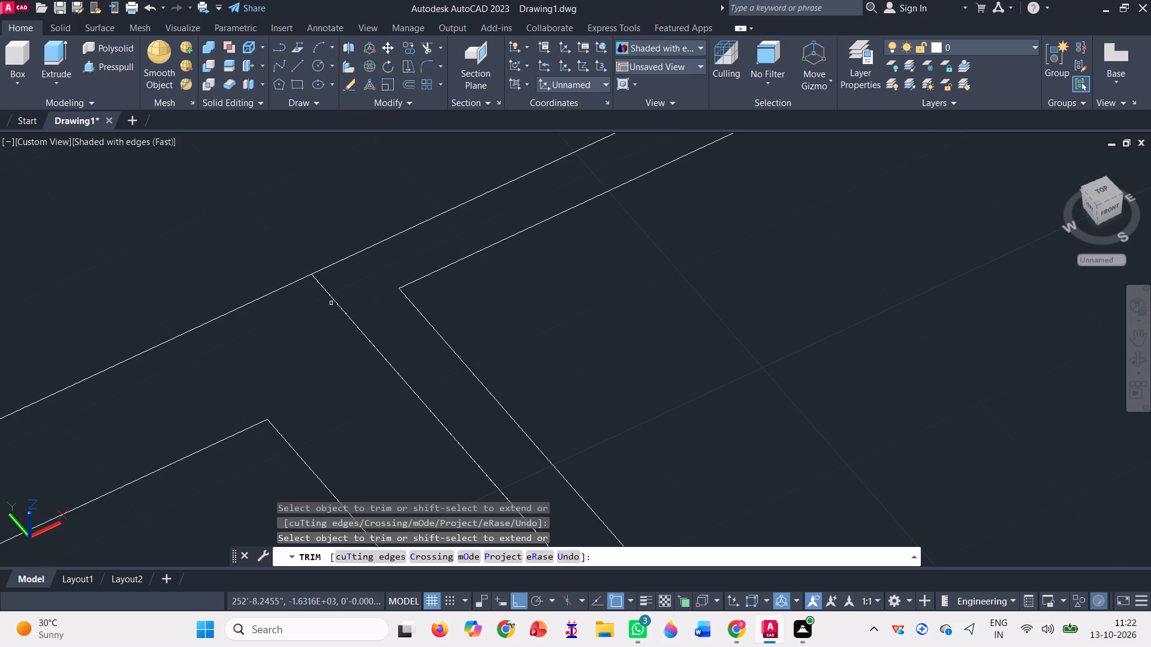
scroll(333, 292, "down", 3)
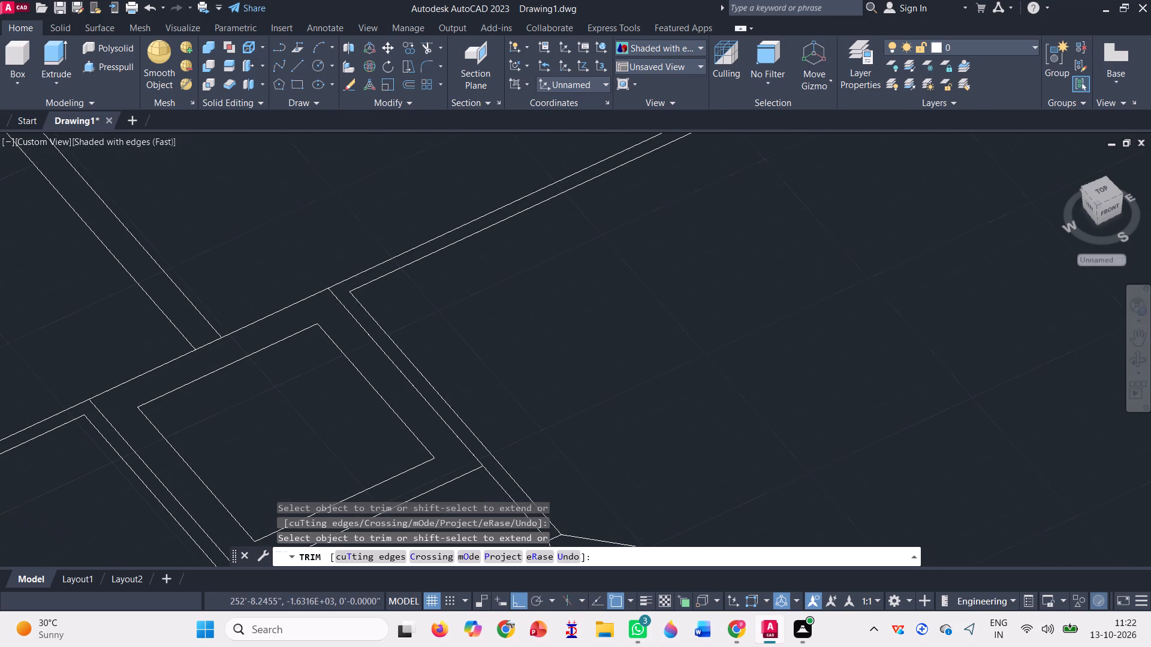
left_click(355, 315)
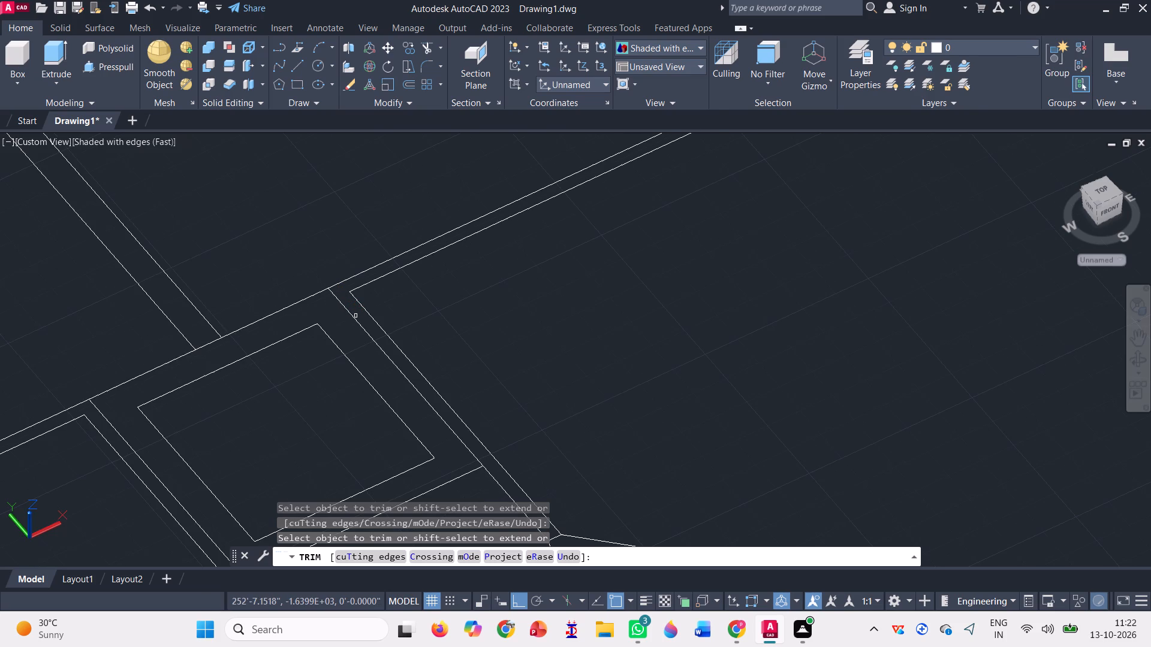
left_click(355, 315)
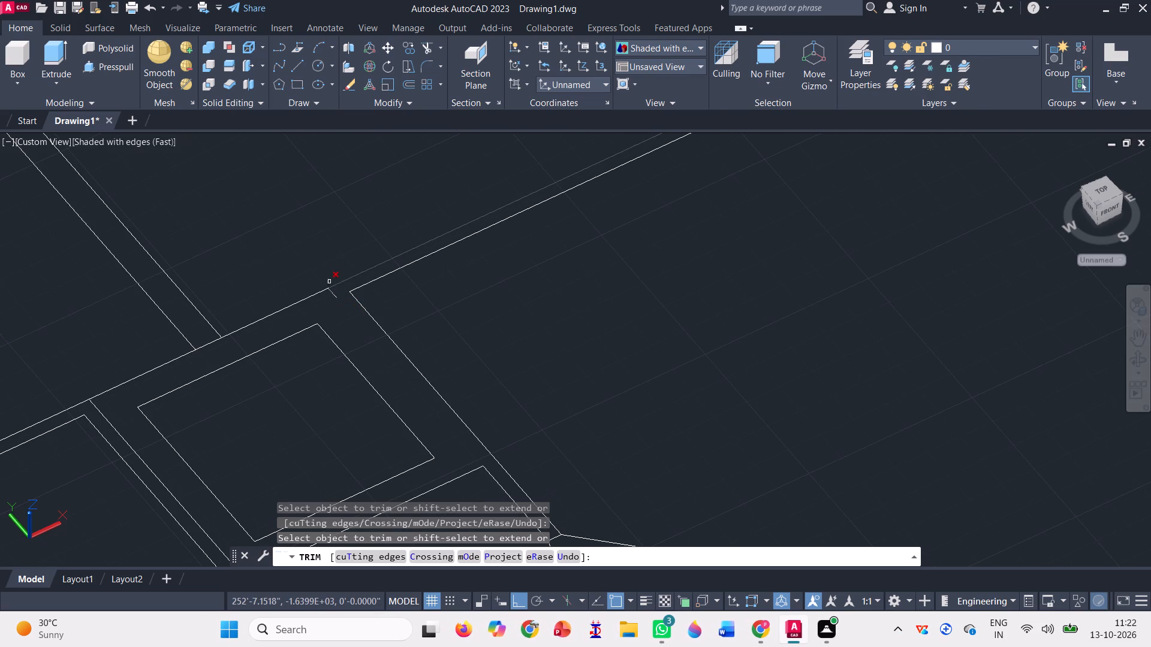
left_click(333, 294)
left_click(333, 296)
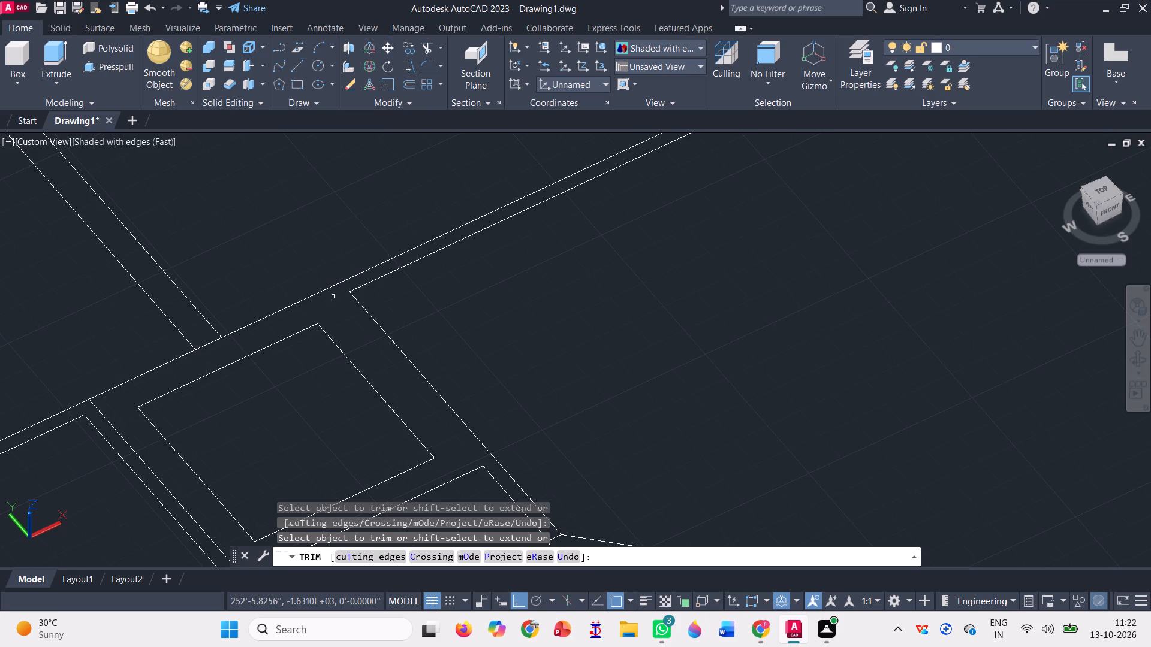
Trim away the wall line nearest the square shaft along its west side, including the leftover stub at the cross wall.
scroll(384, 276, "down", 1)
scroll(254, 390, "up", 2)
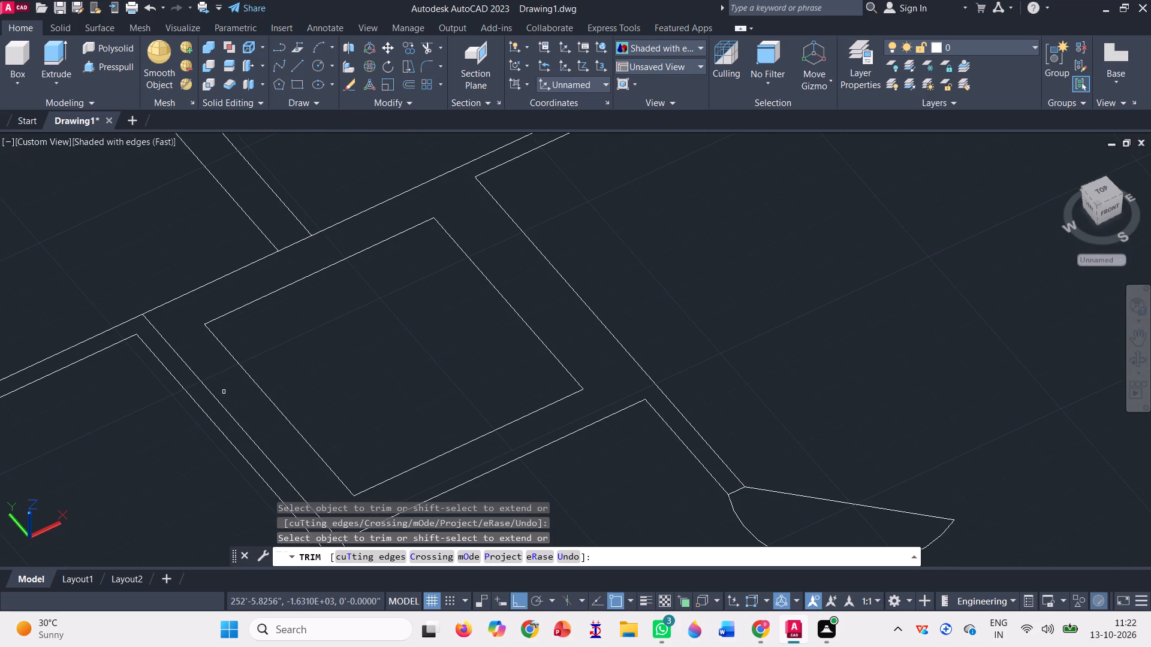
left_click(201, 380)
left_click(167, 340)
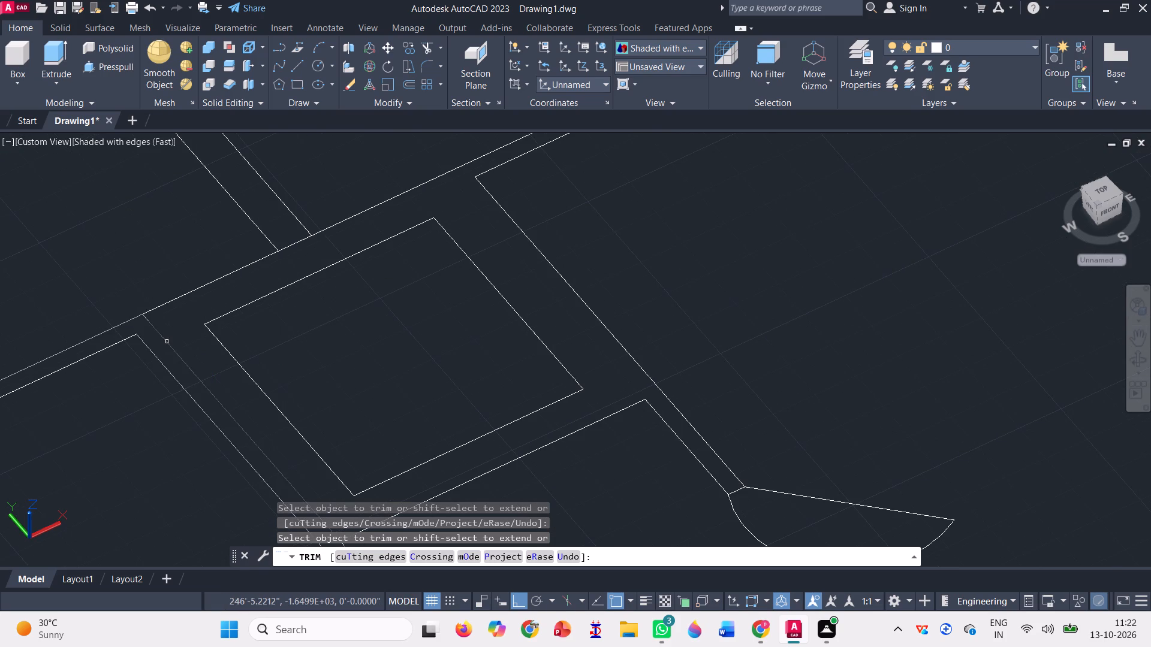
left_click(150, 322)
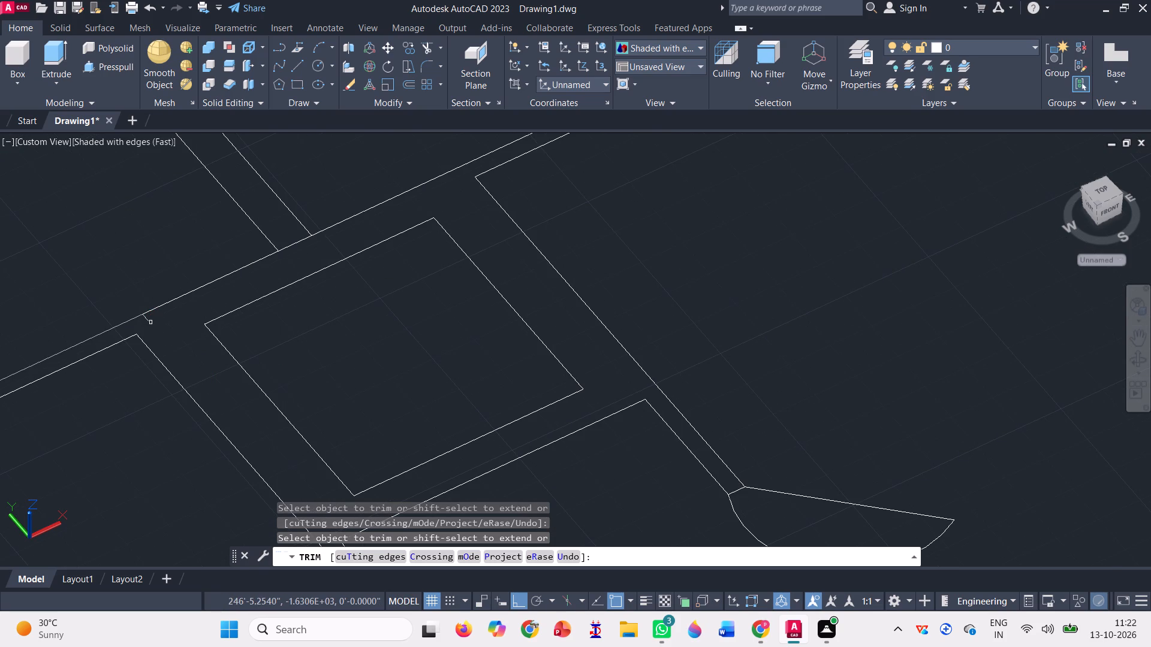
left_click(149, 321)
scroll(149, 319, "up", 2)
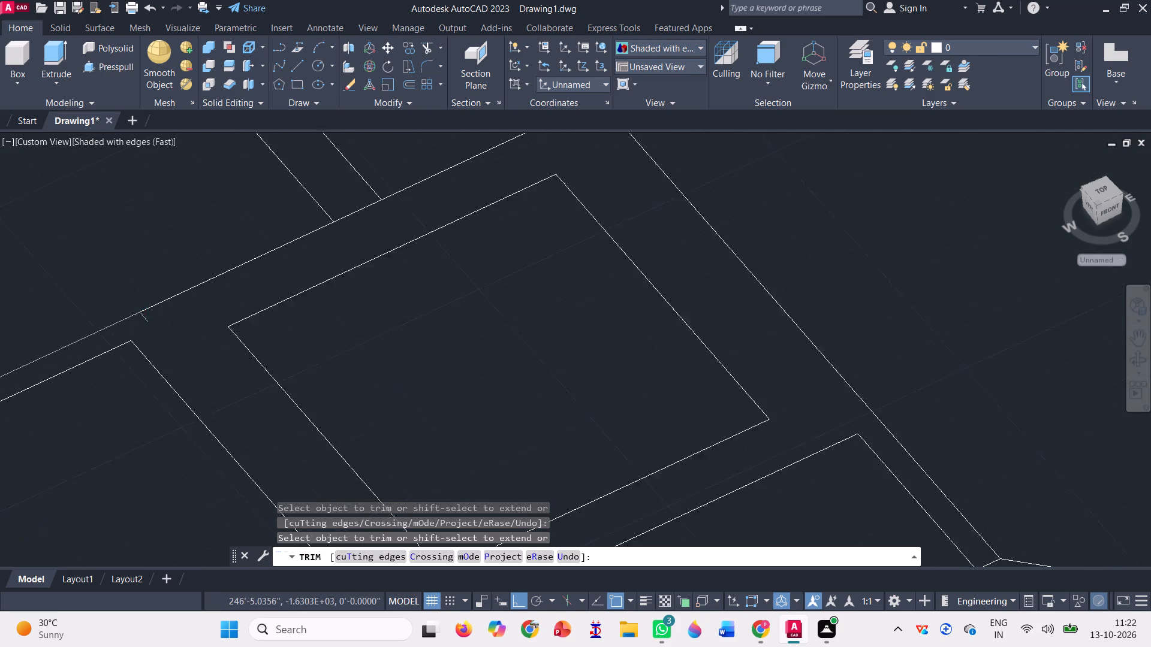
scroll(149, 319, "up", 2)
left_click(138, 315)
left_click(138, 315)
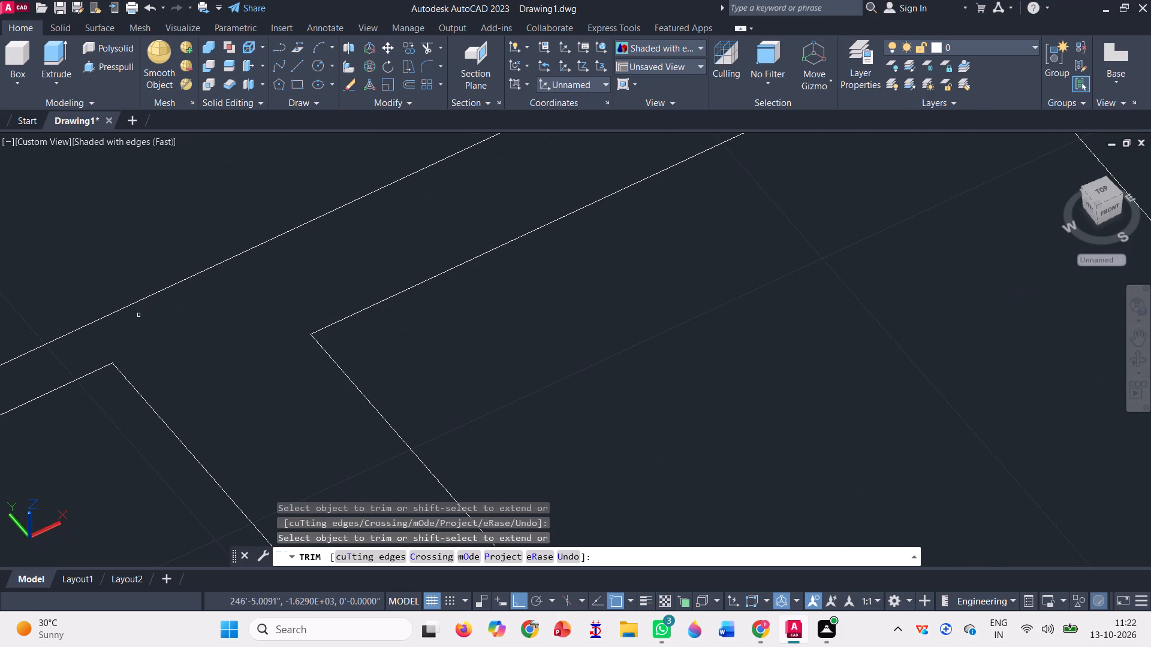
Trim the cross wall's line between the two lines of the partition that meets it behind the square shaft.
scroll(155, 334, "down", 6)
scroll(198, 292, "up", 4)
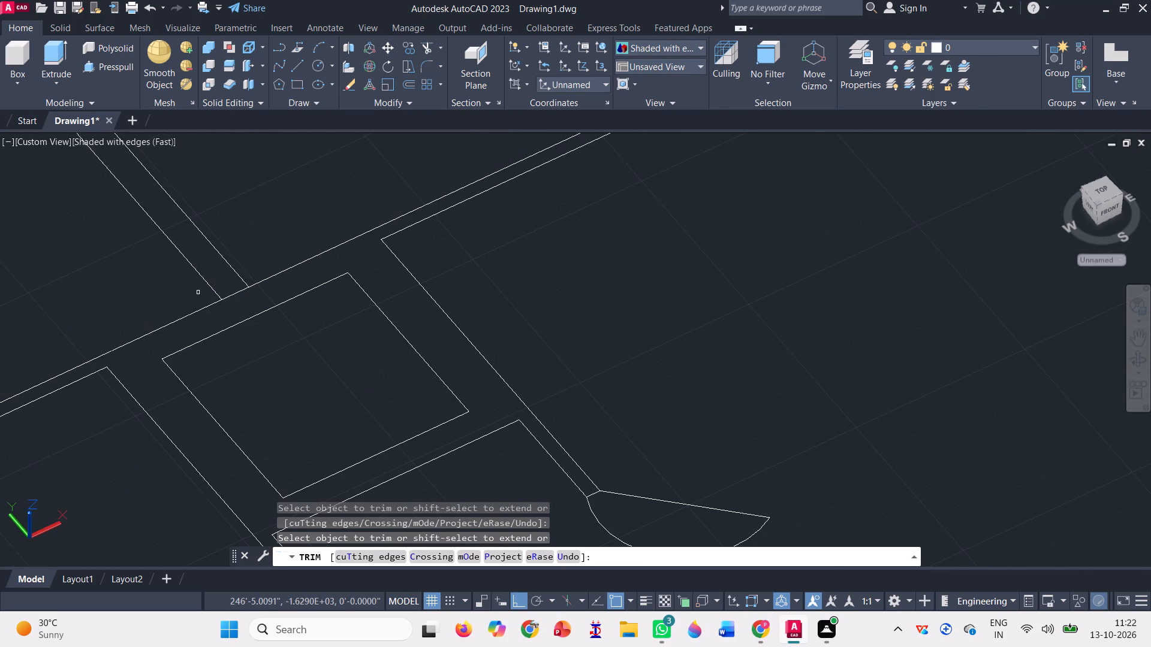
scroll(221, 289, "up", 2)
left_click(242, 300)
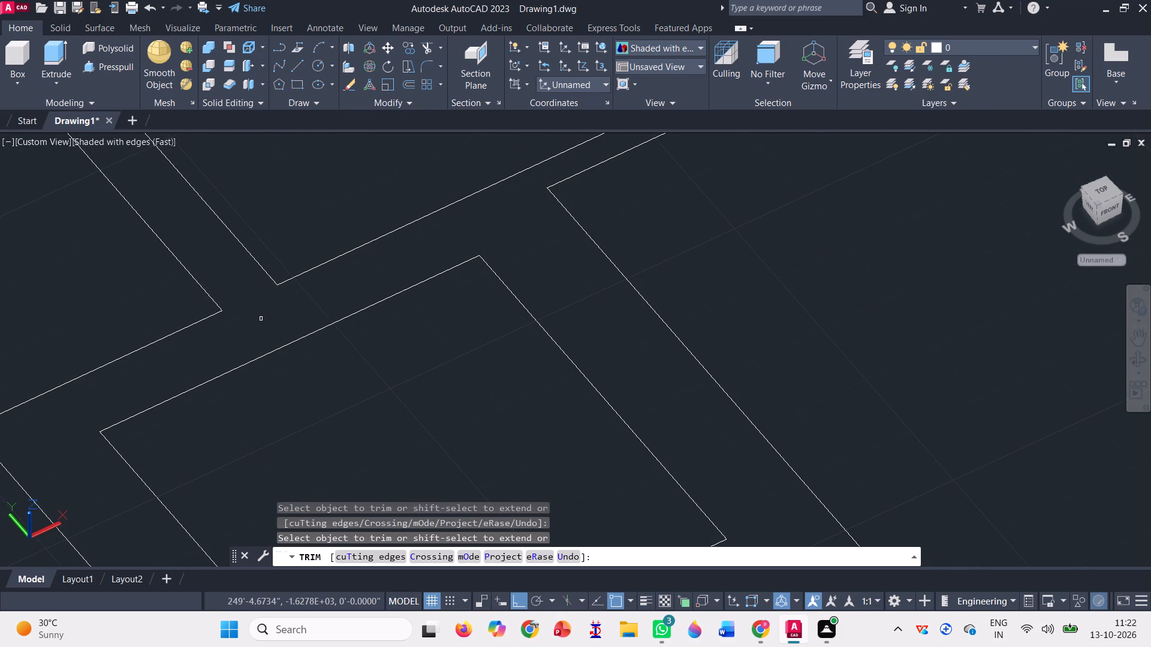
Trim the overlapping wall and column lines at the rear-east corner column of the same plan.
scroll(273, 320, "down", 4)
scroll(345, 385, "down", 2)
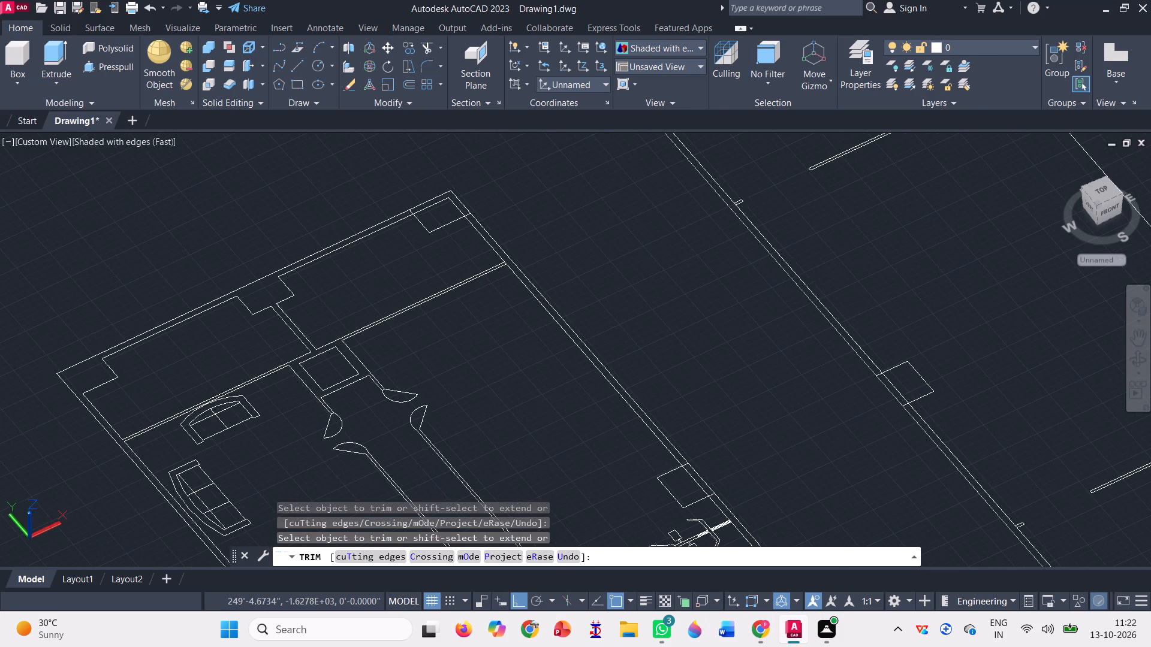
scroll(444, 218, "up", 3)
scroll(358, 188, "up", 3)
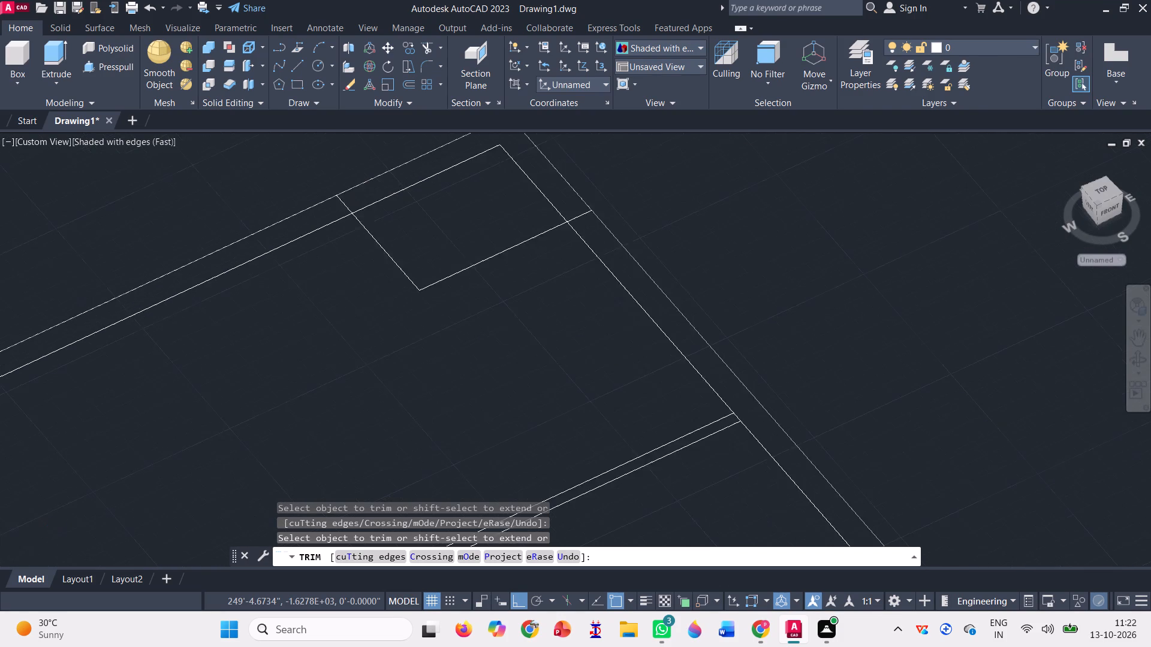
left_click(340, 211)
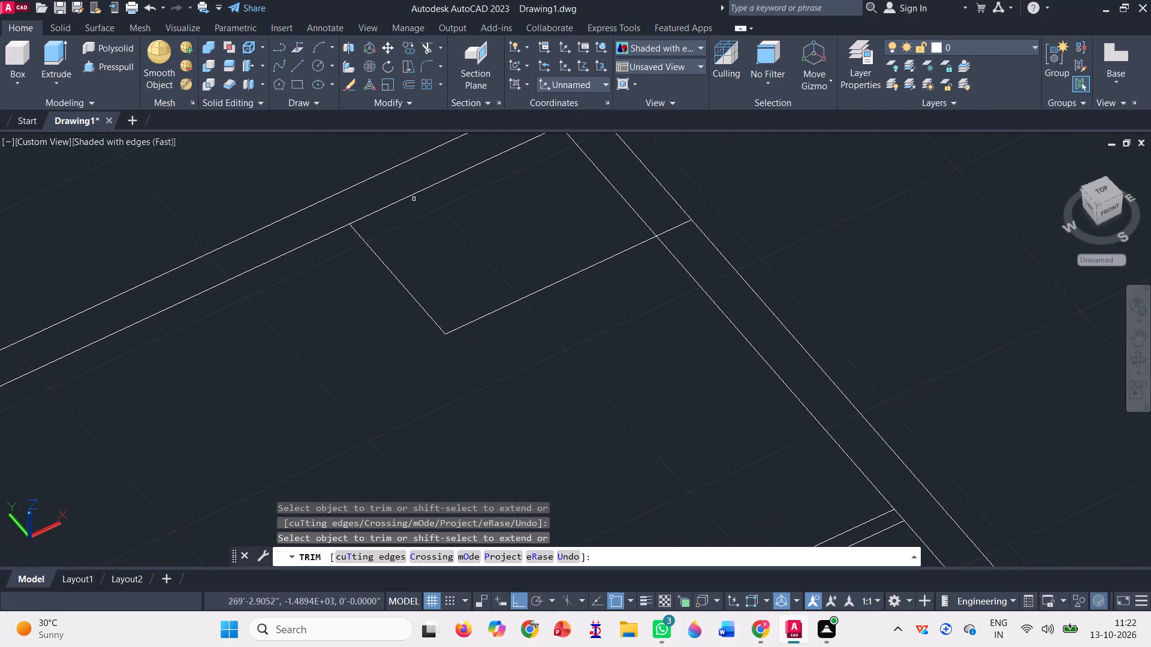
left_click(414, 198)
left_click(596, 164)
scroll(645, 190, "up", 3)
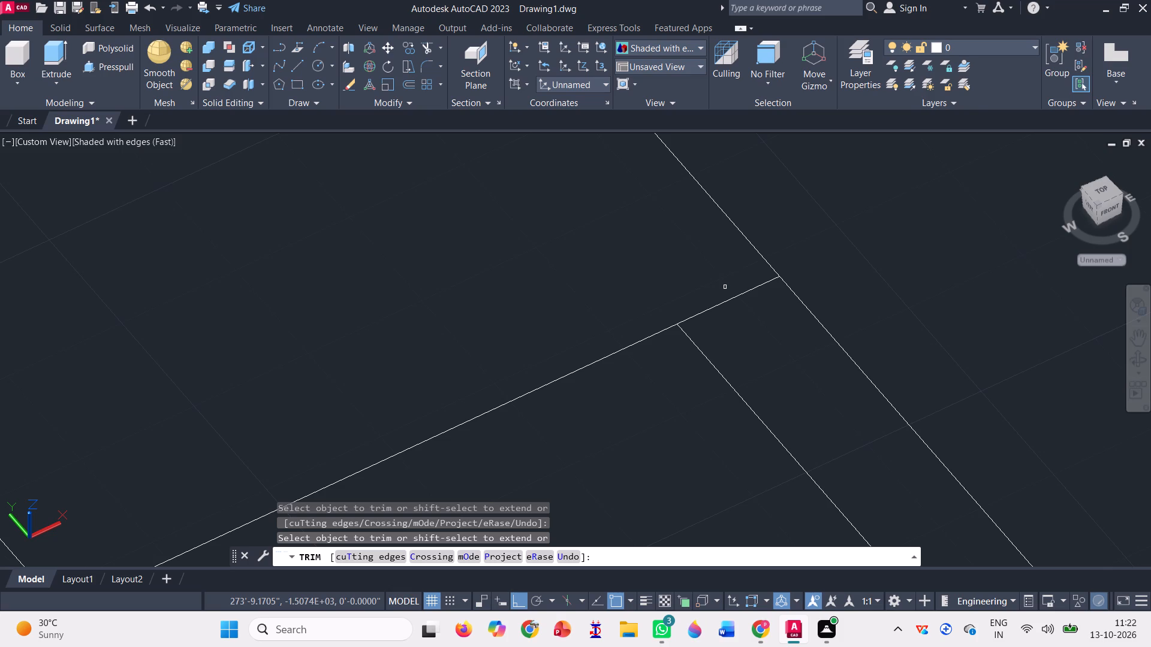
scroll(725, 285, "up", 2)
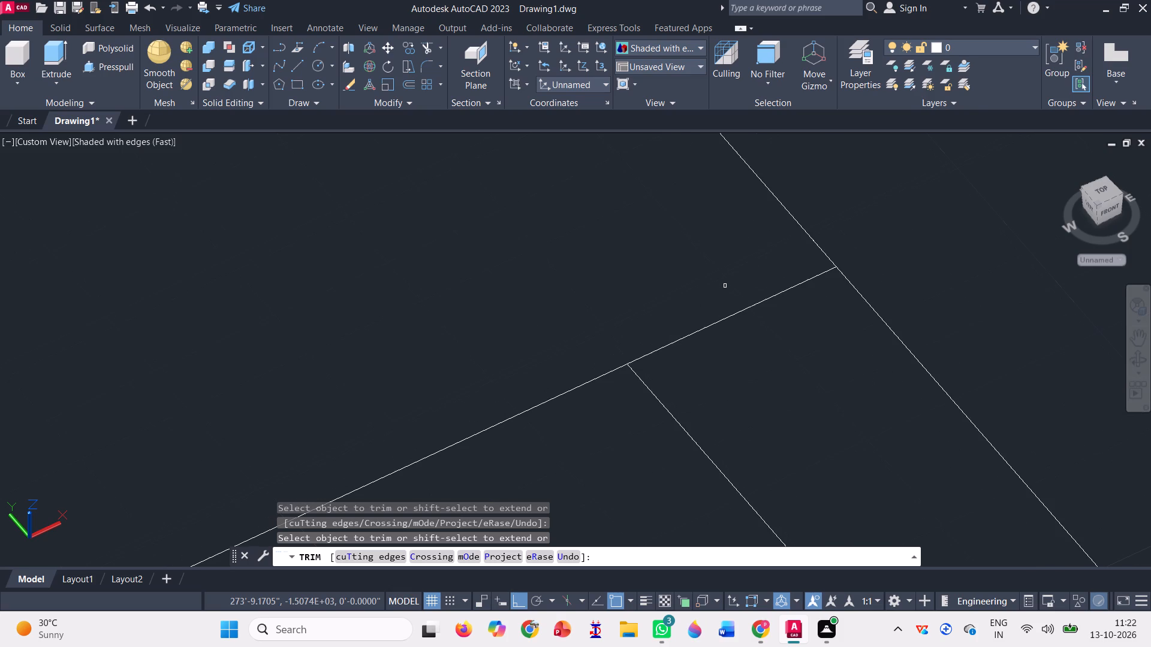
left_click(734, 310)
Trim the east wall's inner line across the end of the rear cross wall, and finish trimming.
scroll(614, 270, "down", 4)
scroll(686, 228, "down", 1)
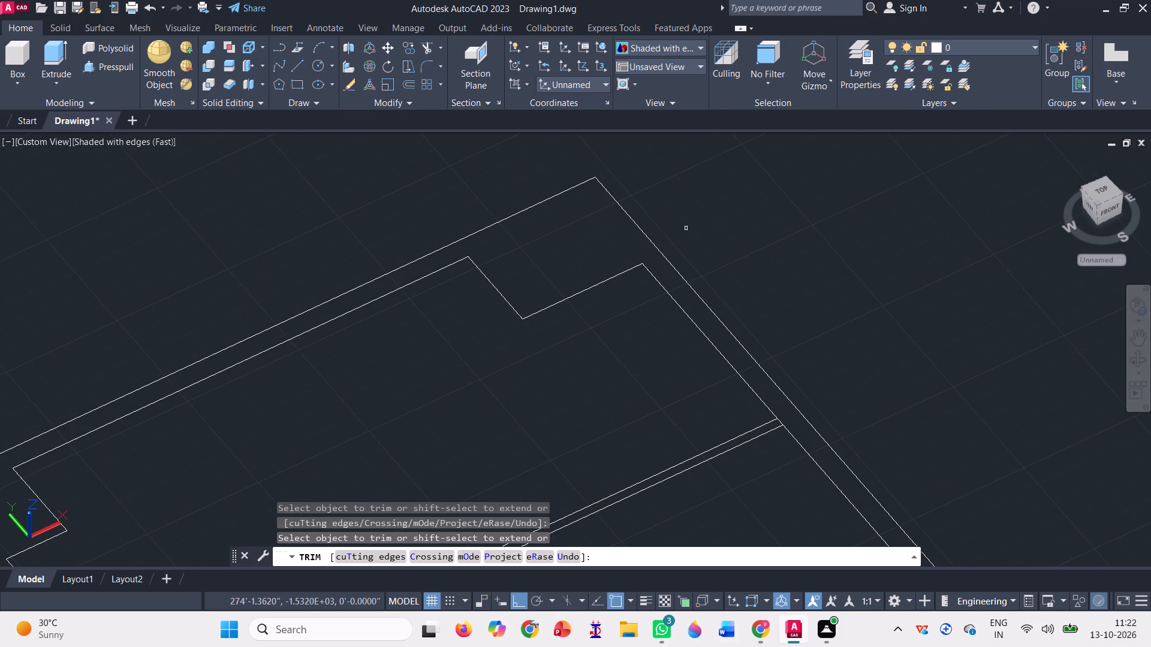
scroll(686, 228, "down", 2)
scroll(722, 307, "up", 6)
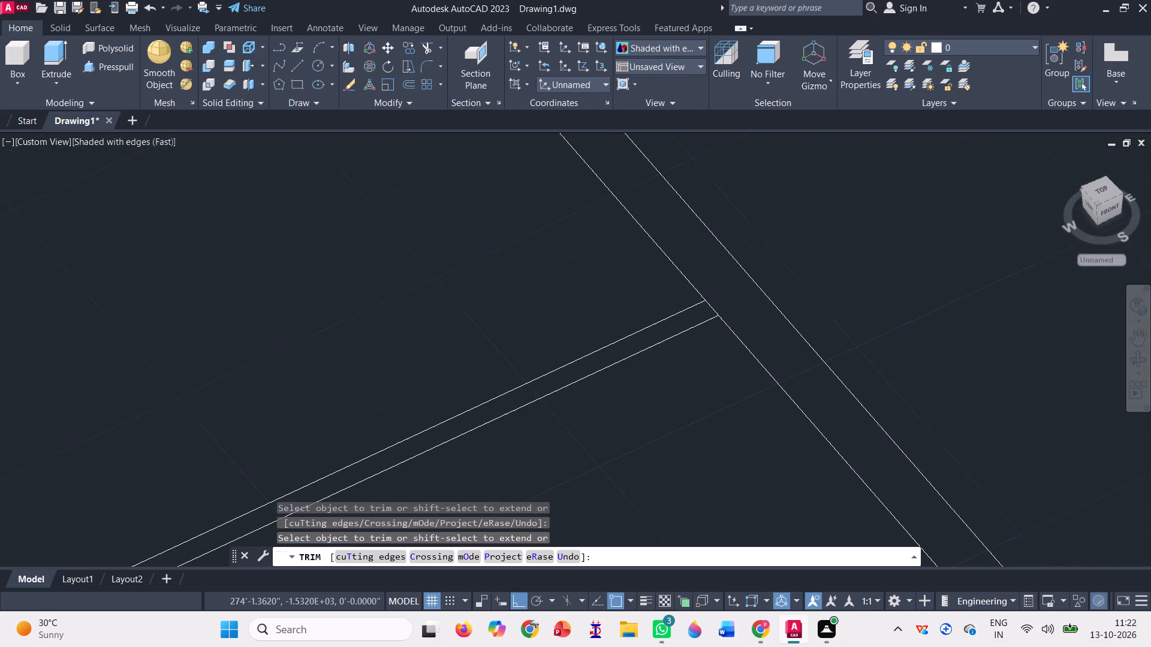
left_click(715, 310)
scroll(715, 310, "down", 4)
scroll(627, 294, "down", 4)
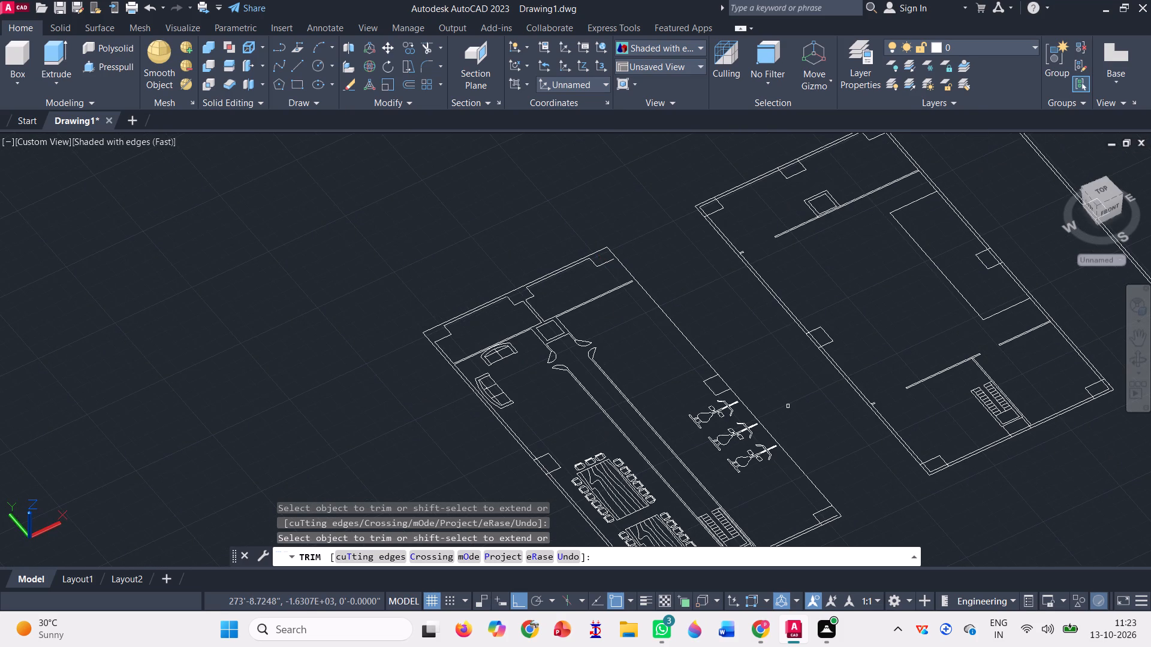
key("Escape")
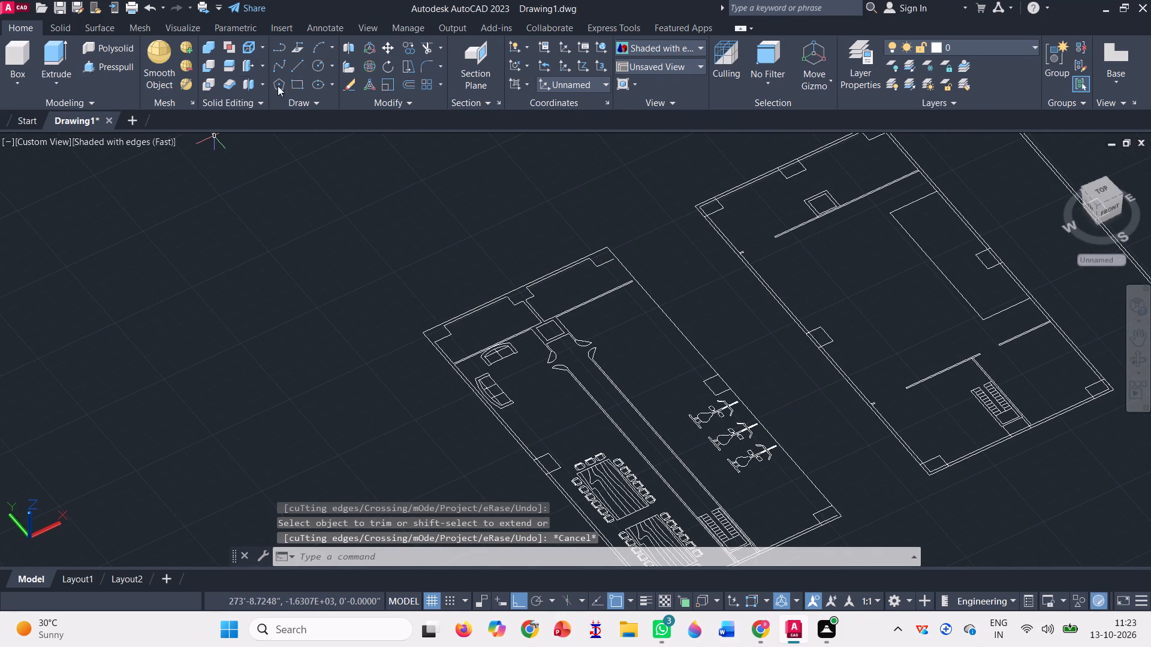
Draw the east wall's inner line from the rear-east corner column to the end of the rear cross wall, across both its lines.
left_click(300, 64)
scroll(629, 310, "up", 2)
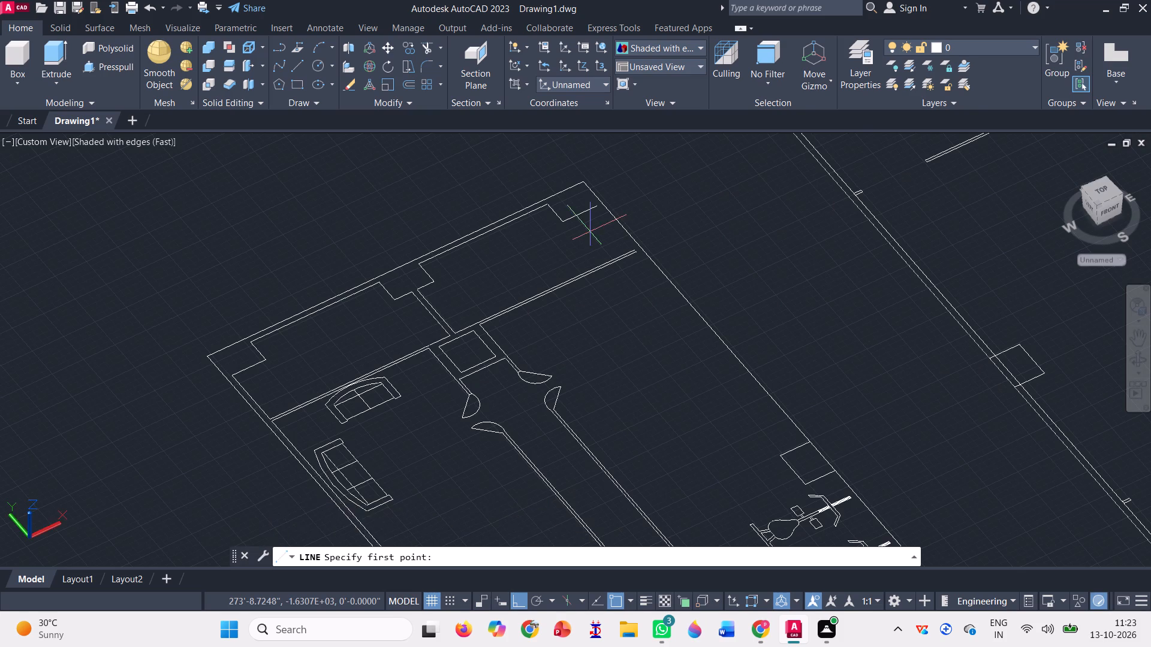
scroll(578, 165, "up", 3)
scroll(626, 294, "up", 2)
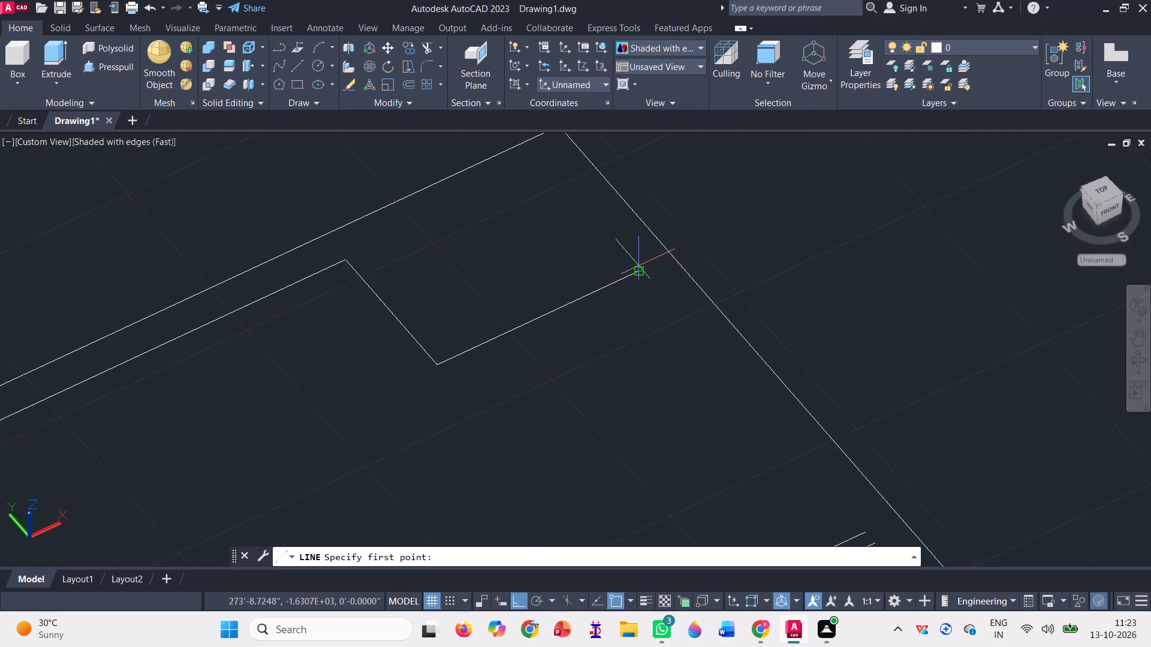
left_click(637, 269)
scroll(605, 230, "down", 2)
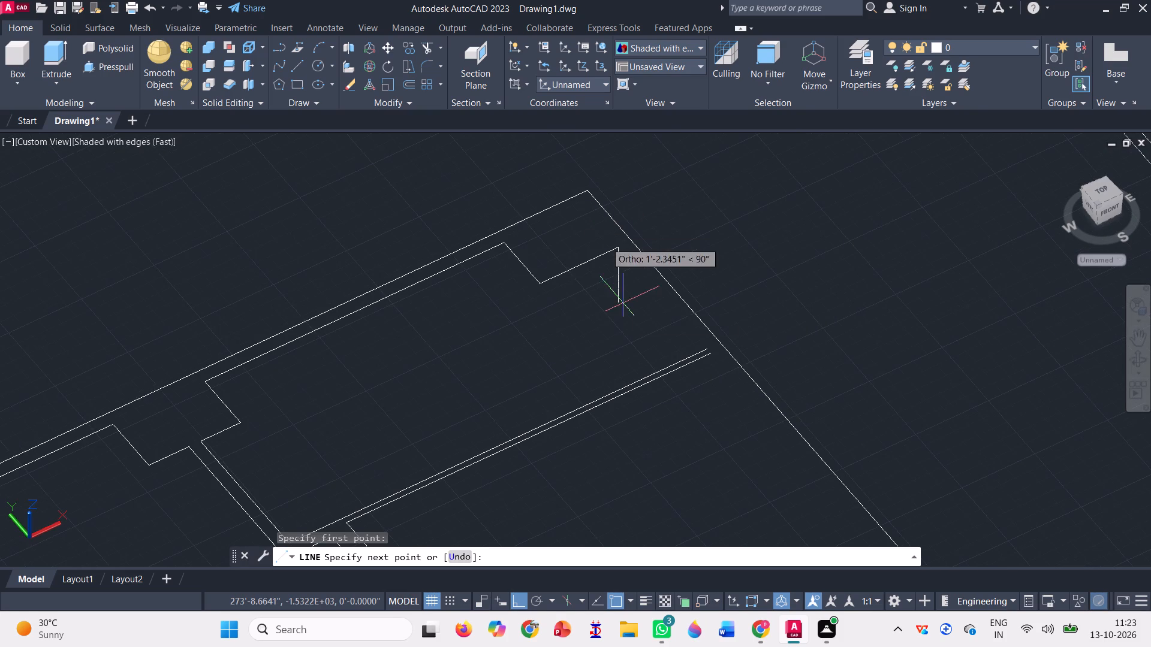
scroll(721, 353, "up", 6)
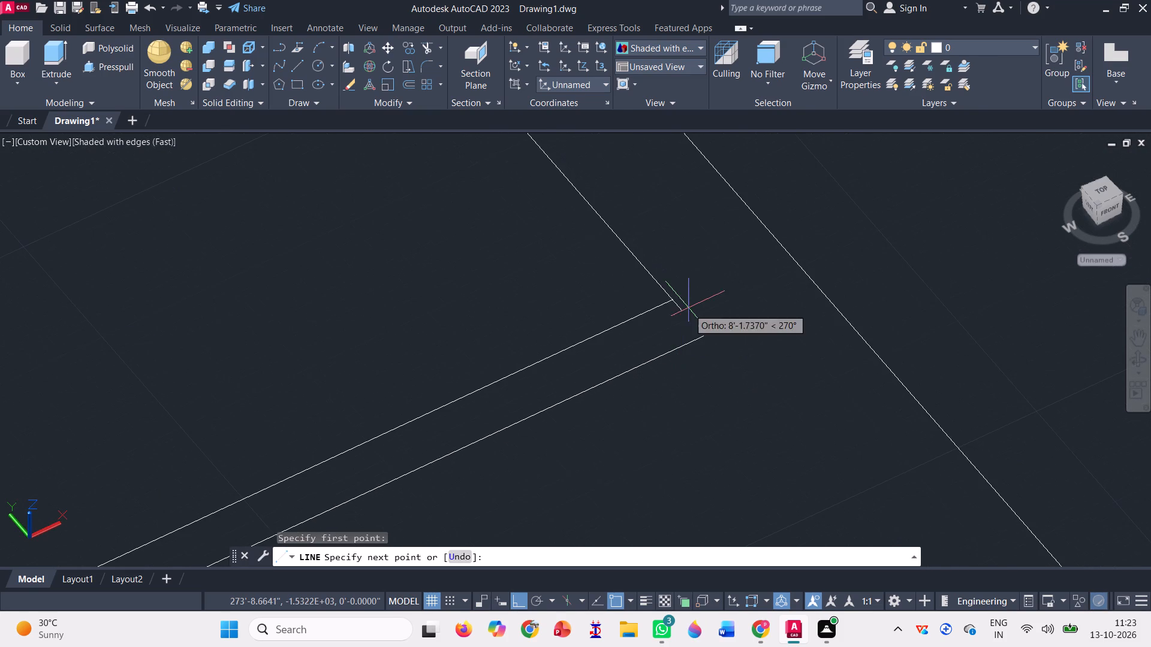
left_click(669, 299)
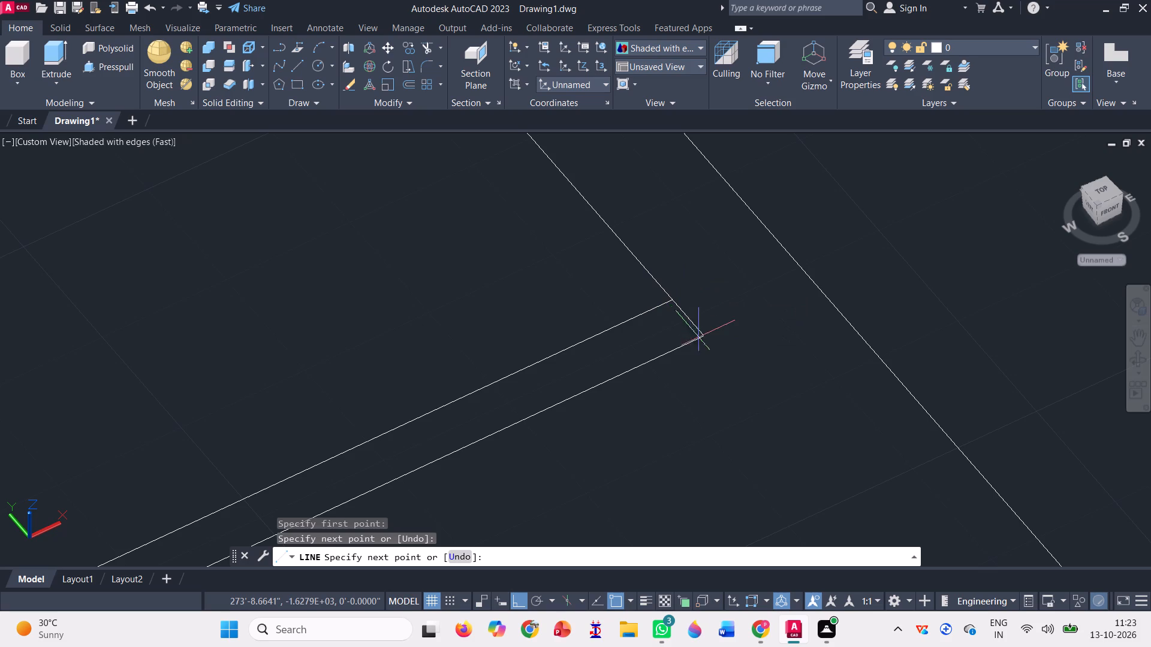
left_click(702, 339)
Continue the east wall's inner line past the middle column to the front-east corner column, and finish the line.
scroll(603, 253, "down", 3)
scroll(690, 334, "down", 2)
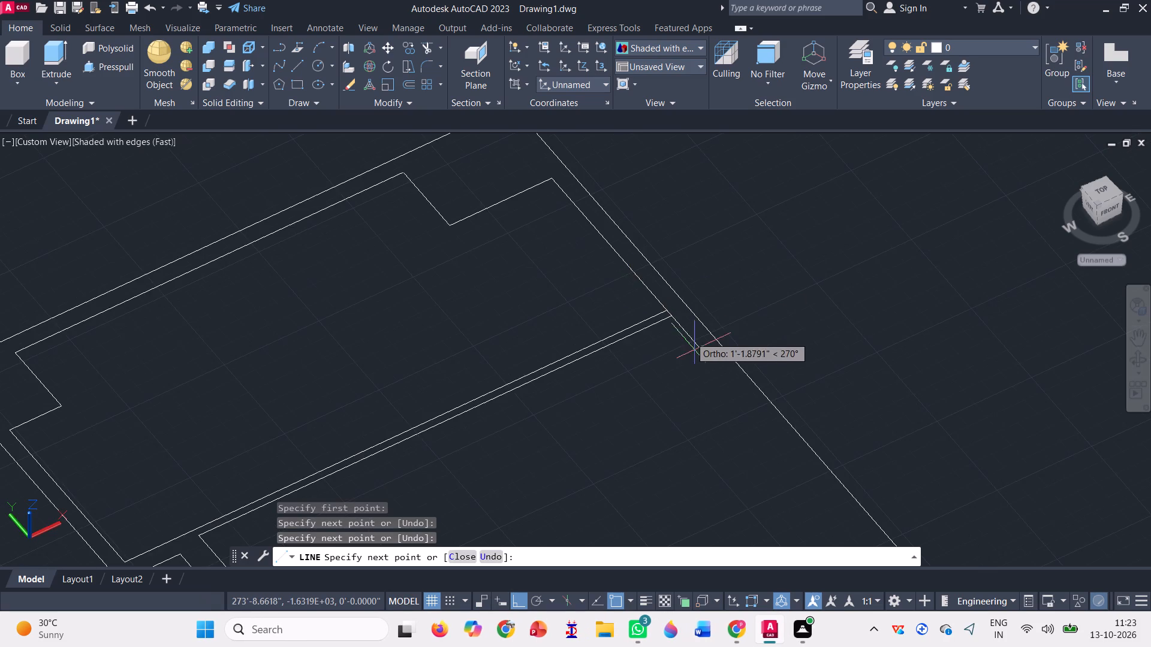
scroll(715, 381, "down", 5)
scroll(770, 437, "up", 3)
scroll(757, 375, "up", 3)
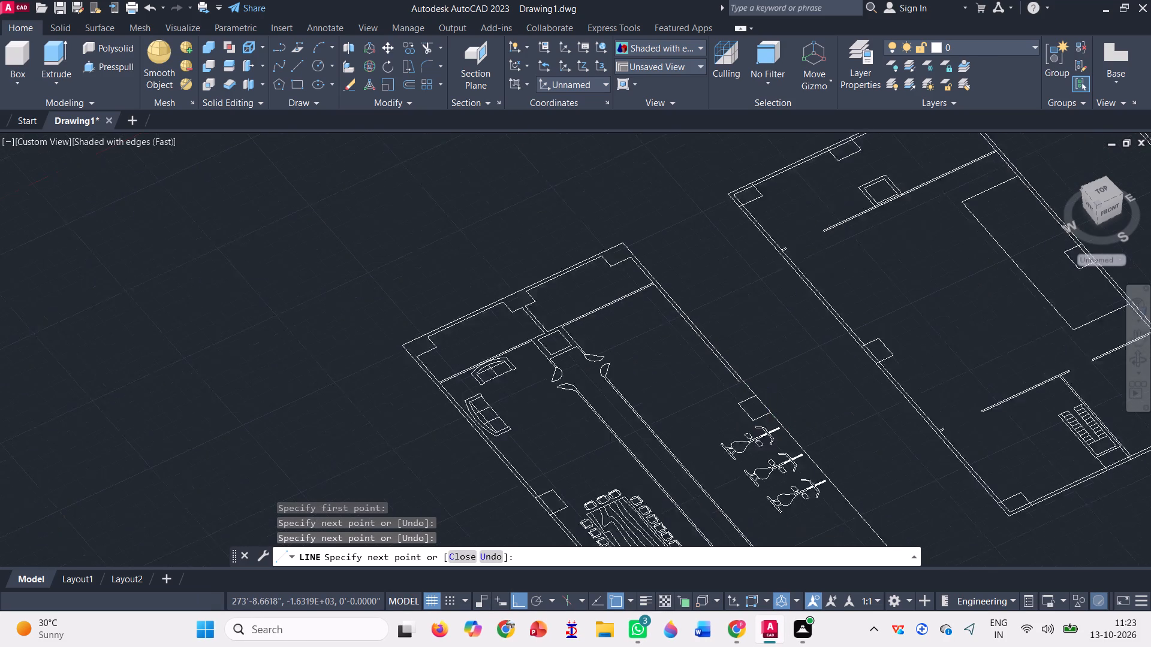
scroll(757, 375, "up", 1)
scroll(760, 427, "up", 3)
left_click(723, 401)
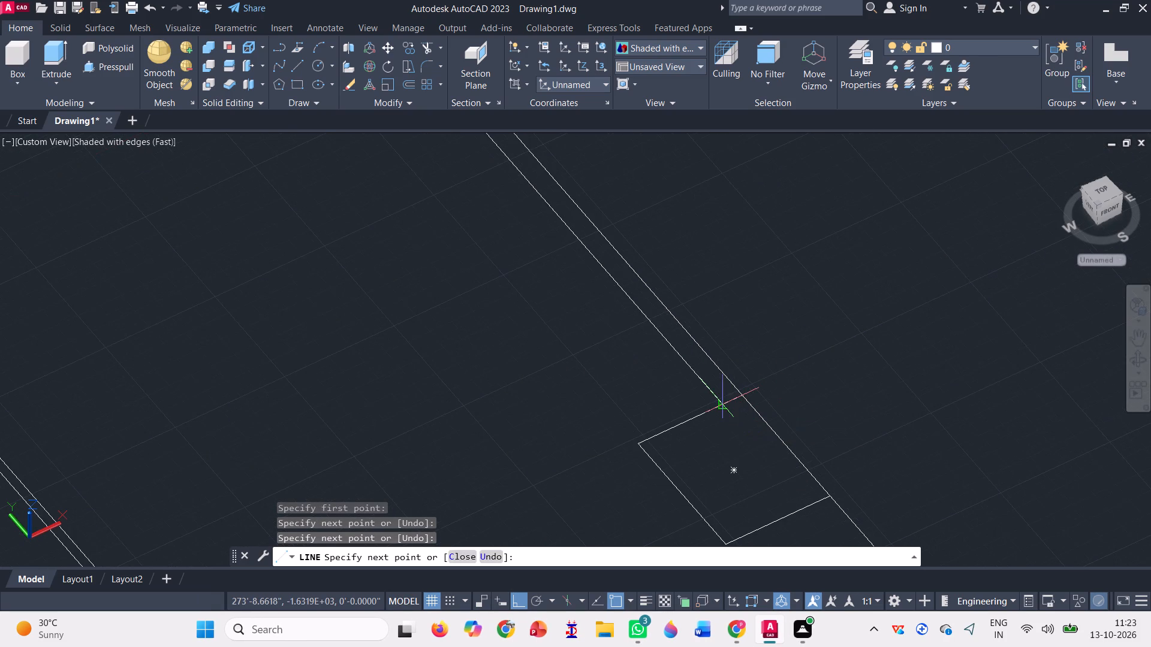
left_click(809, 503)
scroll(684, 283, "down", 4)
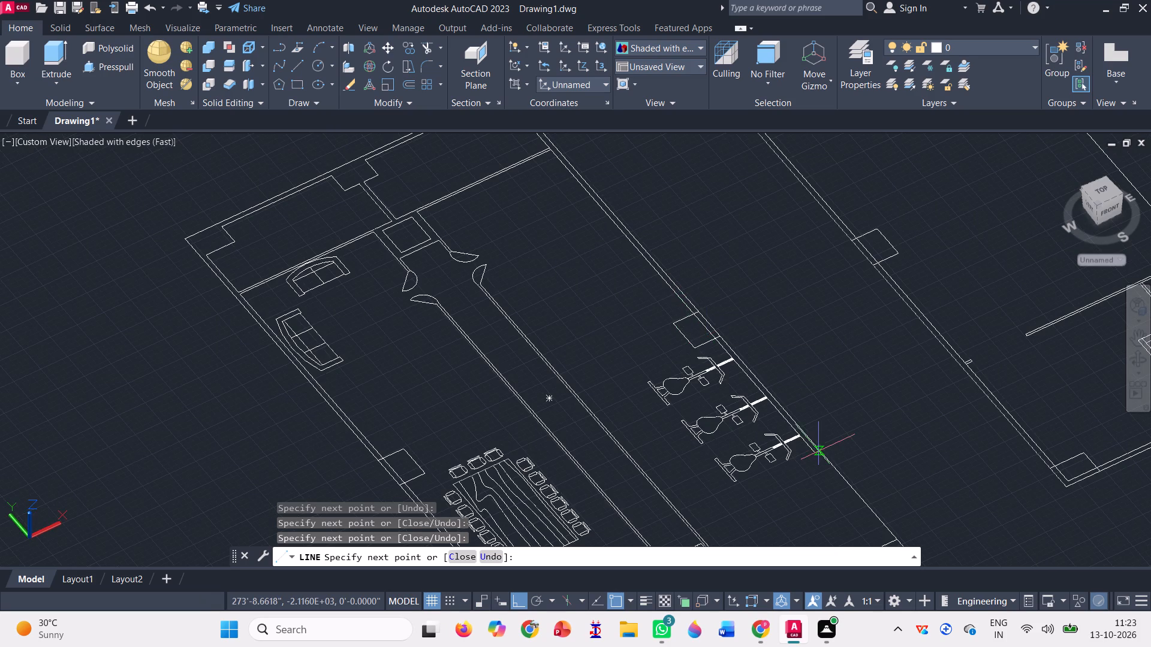
scroll(817, 396, "down", 1)
scroll(879, 494, "up", 6)
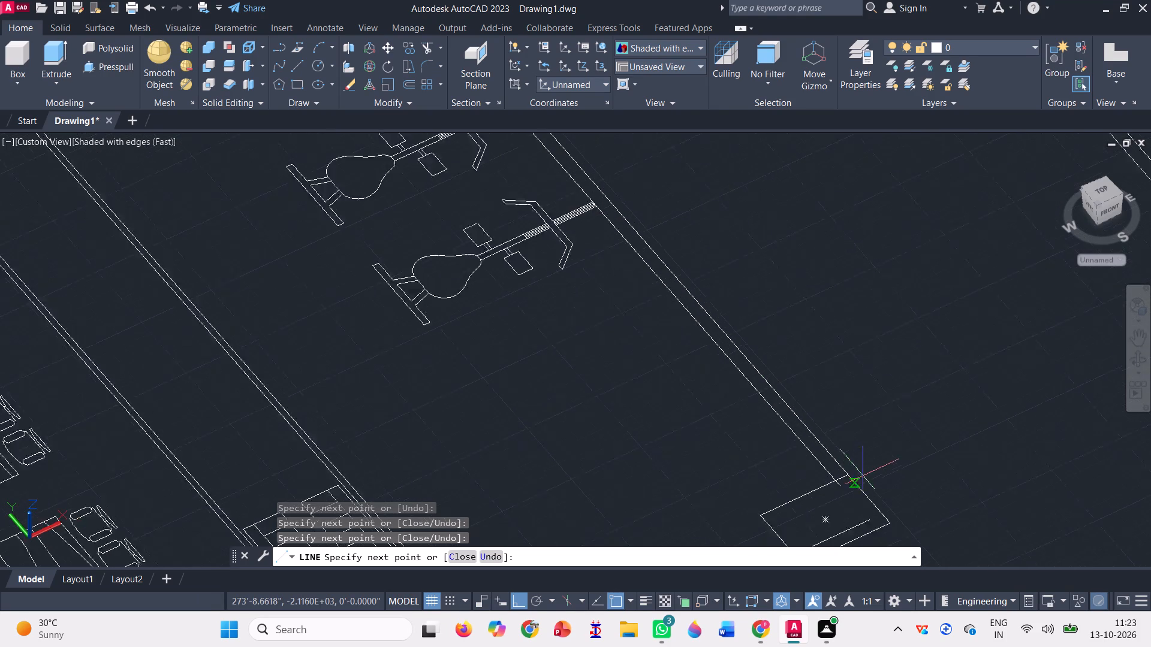
left_click(822, 483)
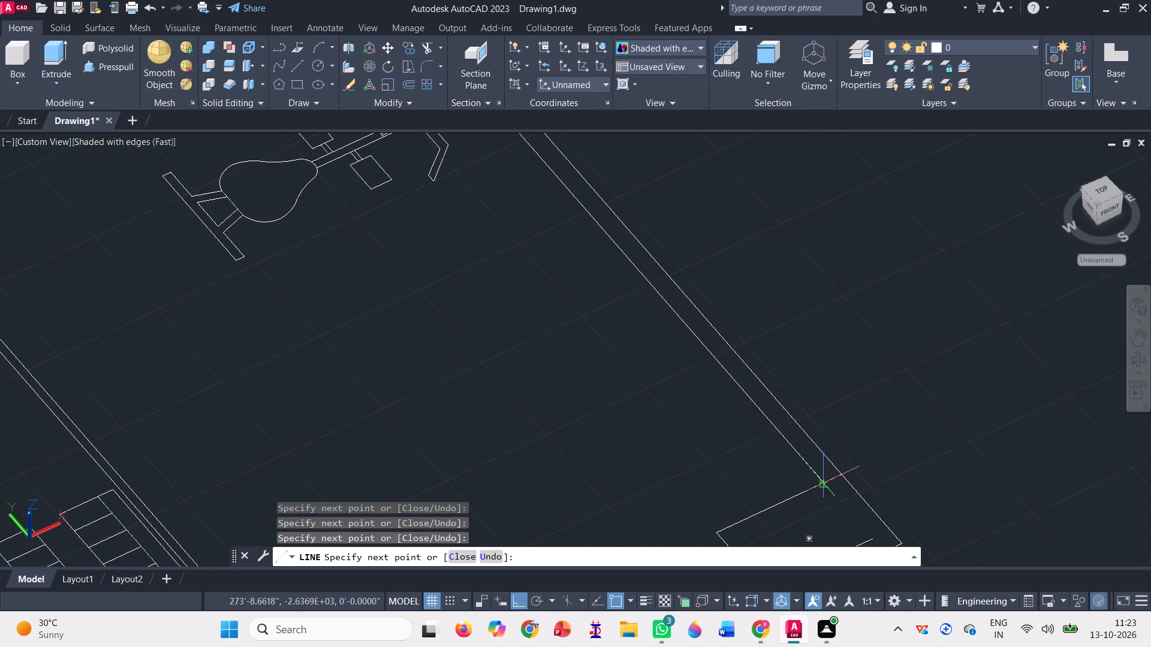
key("space")
Trim the east wall's inner line between the two lines of the rear cross wall.
scroll(820, 483, "down", 2)
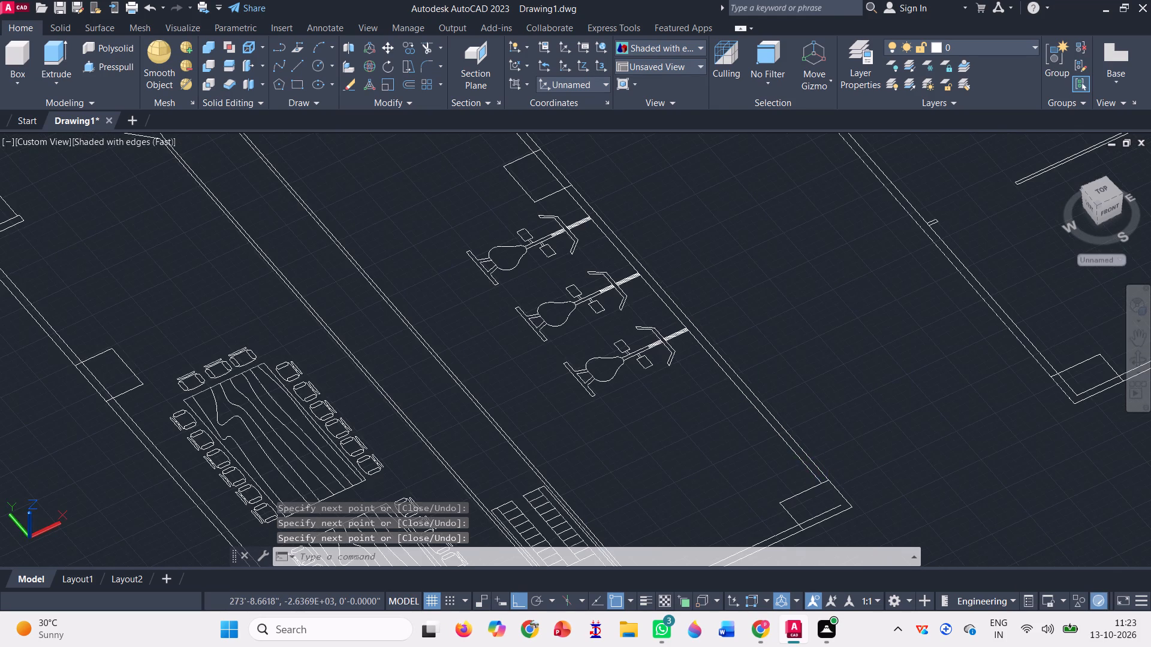
scroll(666, 459, "down", 1)
scroll(482, 293, "down", 1)
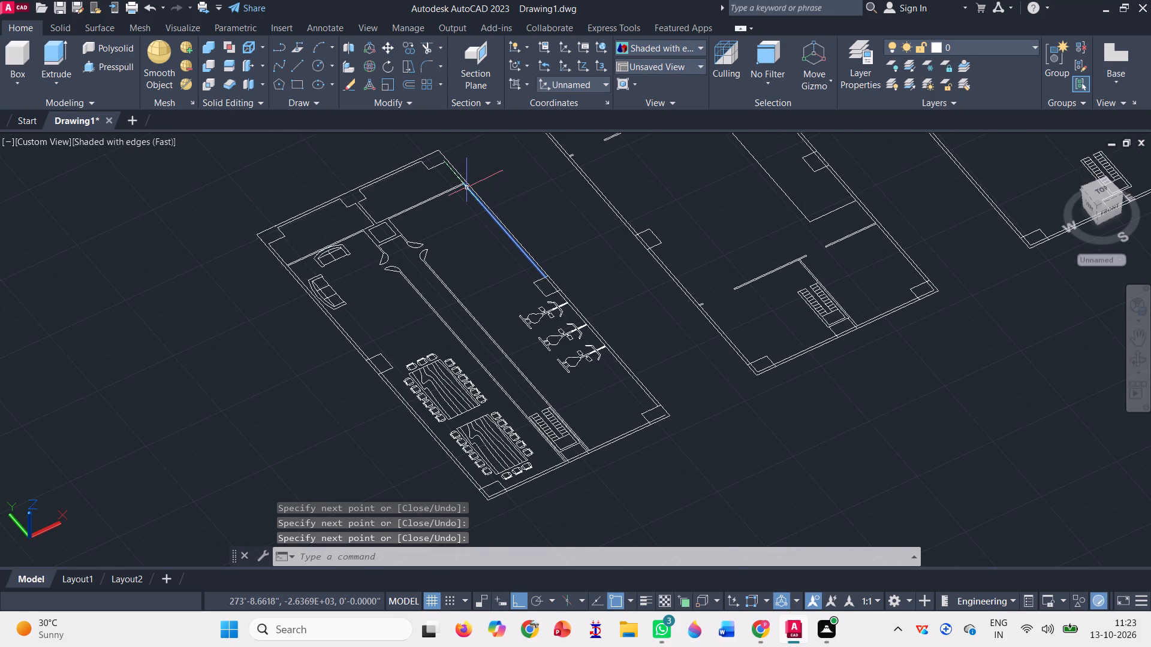
left_click(426, 42)
scroll(475, 180, "up", 7)
scroll(391, 241, "up", 2)
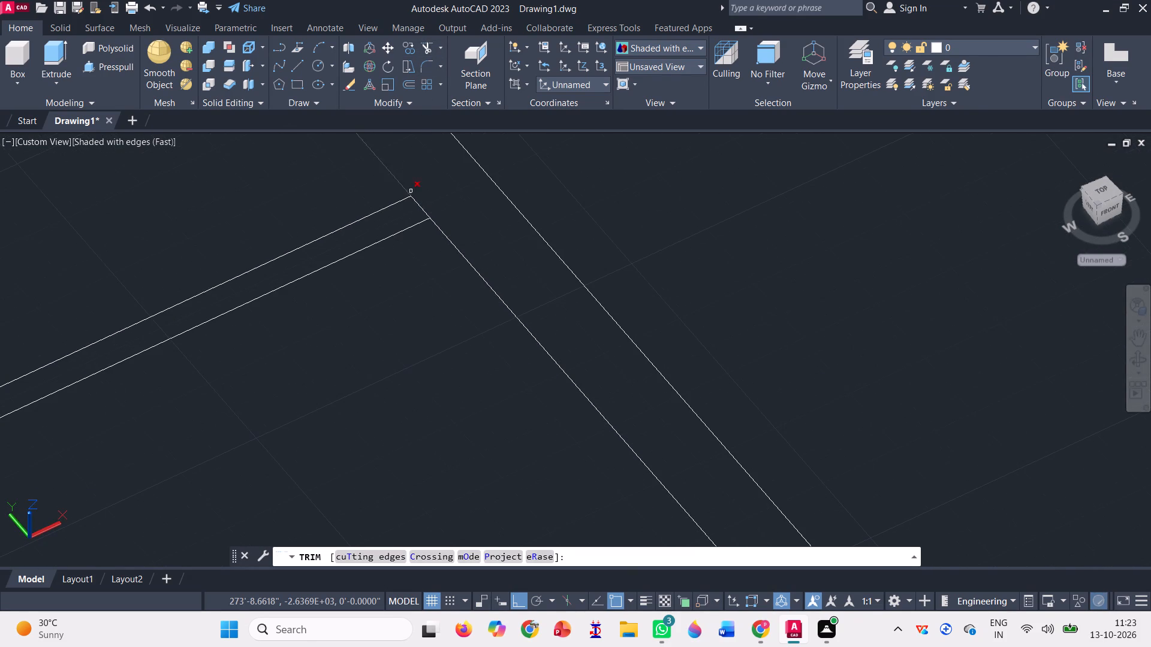
left_click(417, 202)
Trim the wall's inner line across the middle east column and the column's edges that run inside the wall.
scroll(417, 203, "down", 4)
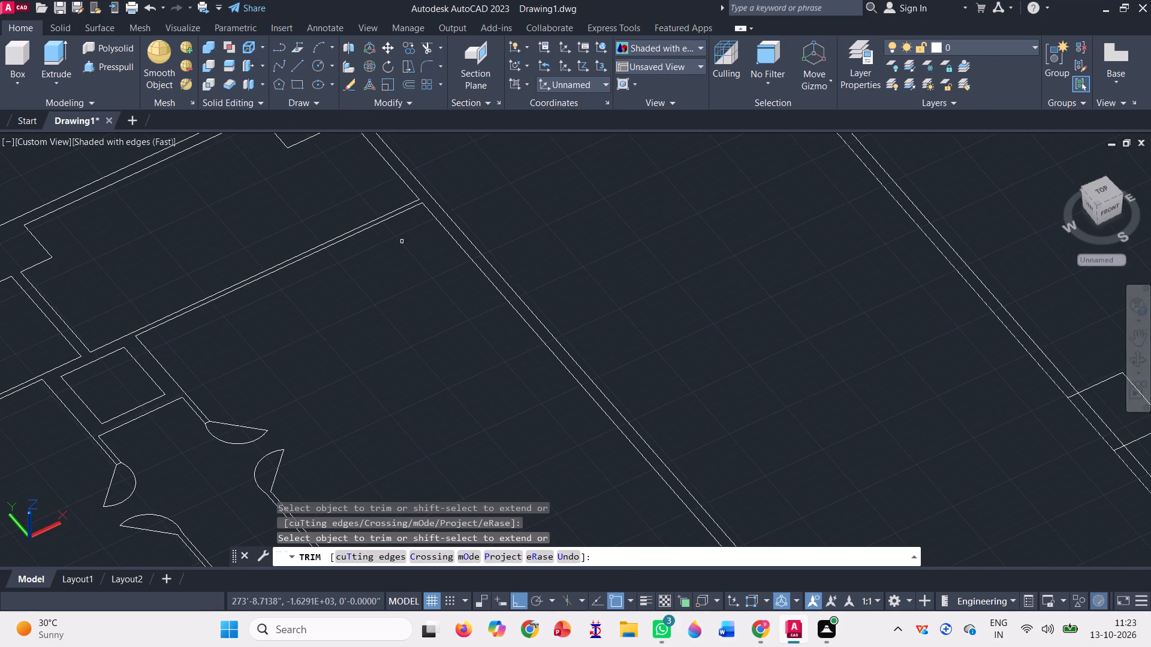
scroll(377, 247, "down", 1)
scroll(310, 230, "down", 1)
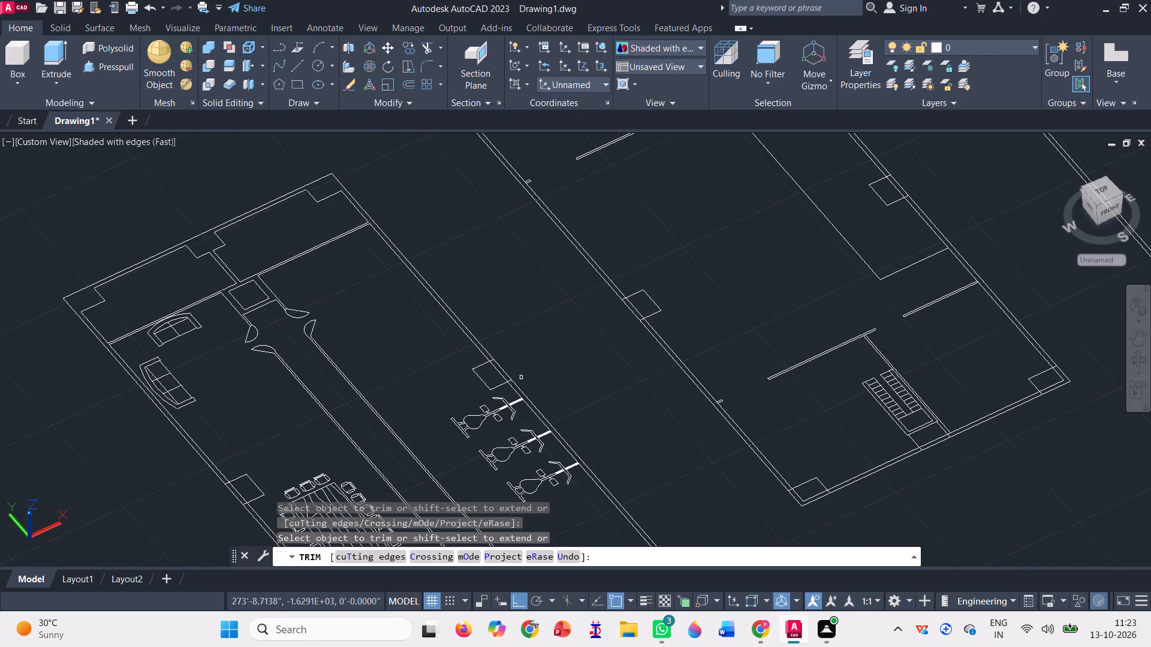
scroll(496, 374, "up", 7)
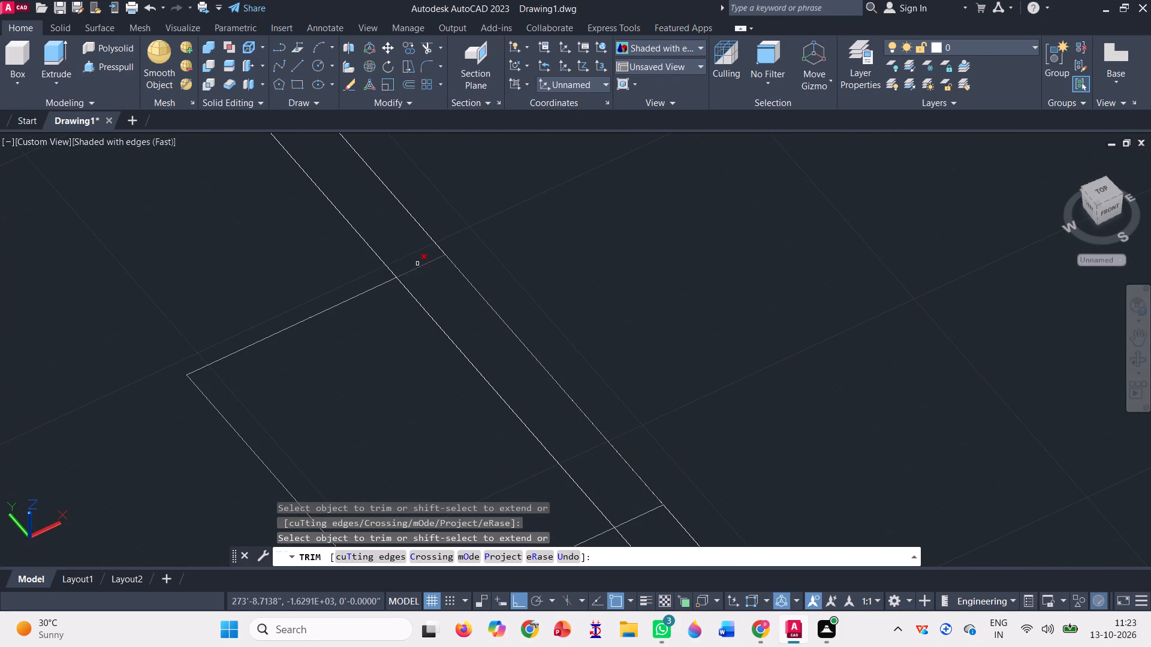
left_click(417, 263)
left_click_drag(419, 278, 419, 294)
left_click(416, 269)
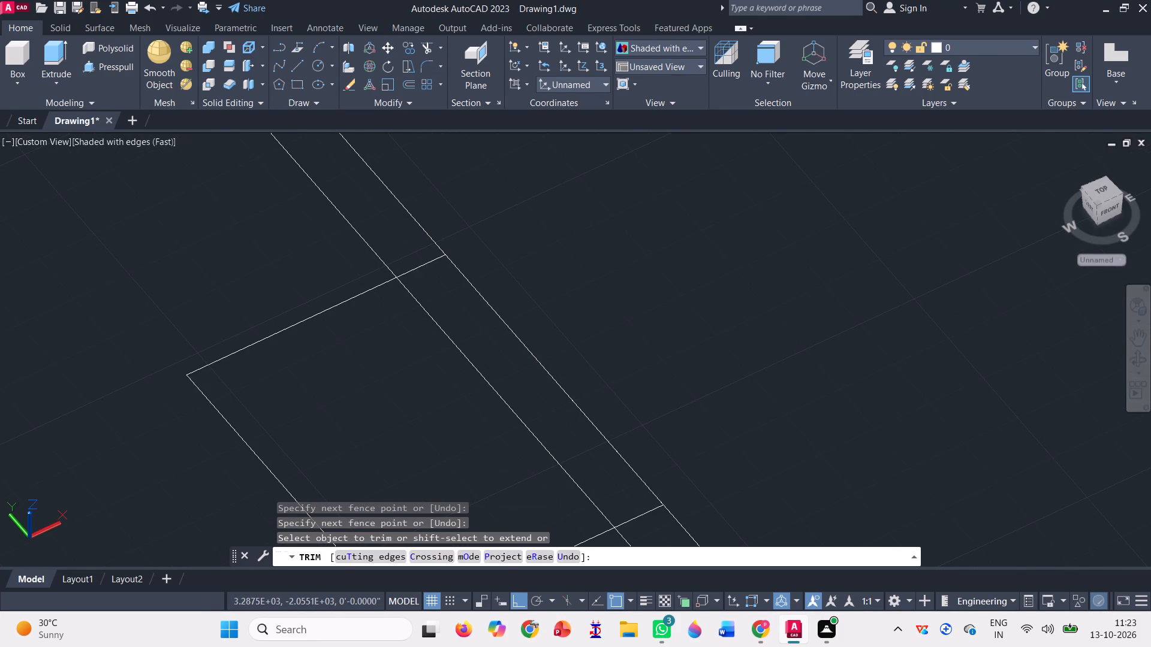
left_click(409, 294)
scroll(415, 282, "down", 2)
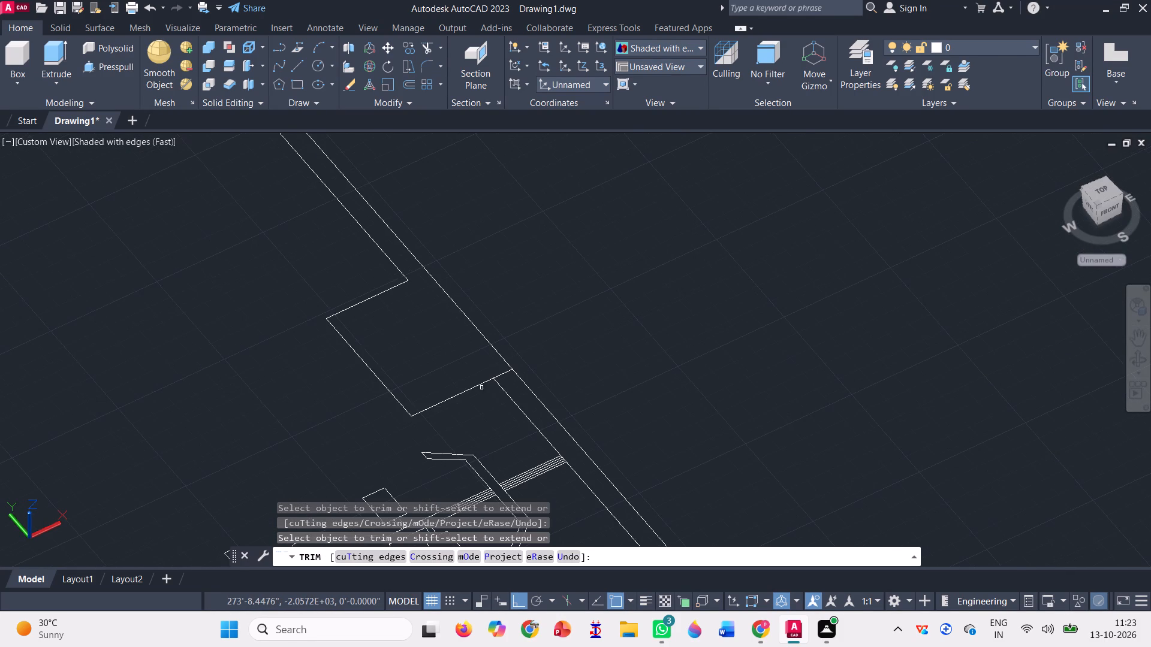
scroll(501, 378, "up", 3)
left_click(505, 365)
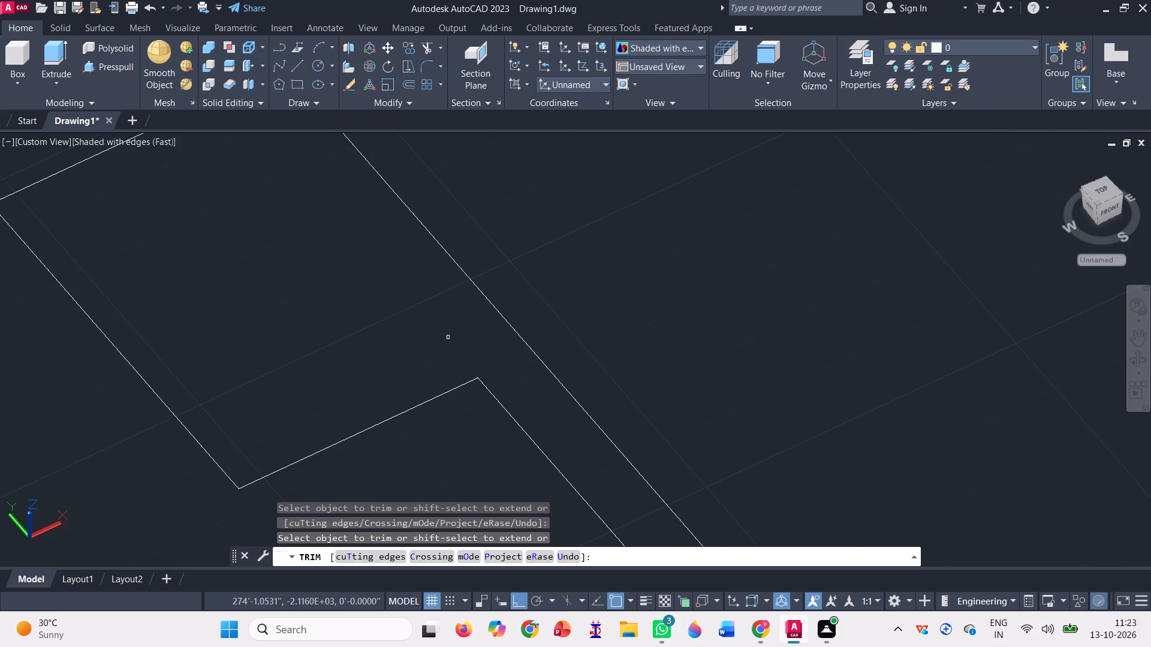
Trim the column edges inside the walls and the front wall's inner line across the front-east corner column.
scroll(429, 322, "down", 4)
scroll(490, 265, "down", 2)
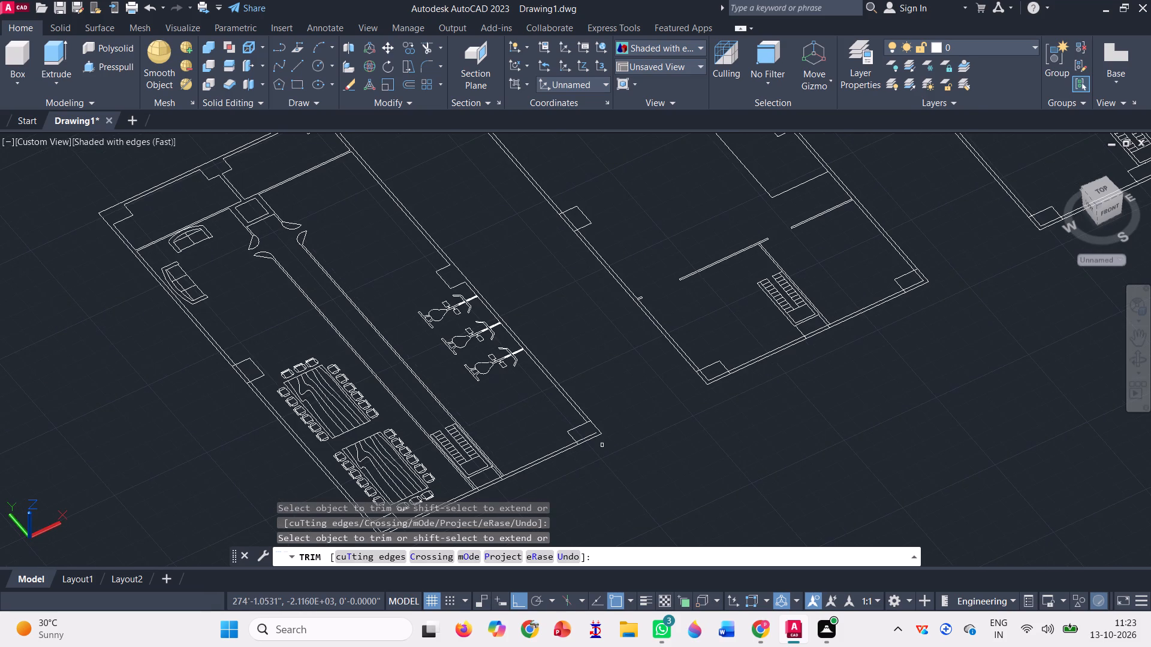
scroll(602, 445, "up", 6)
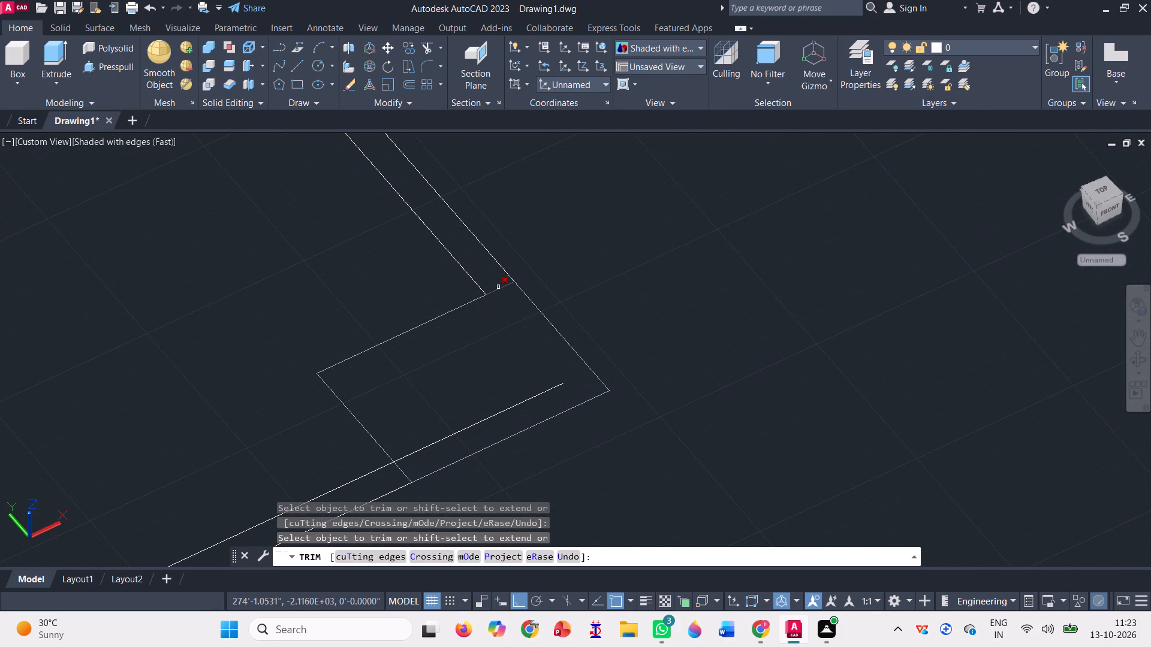
left_click(498, 286)
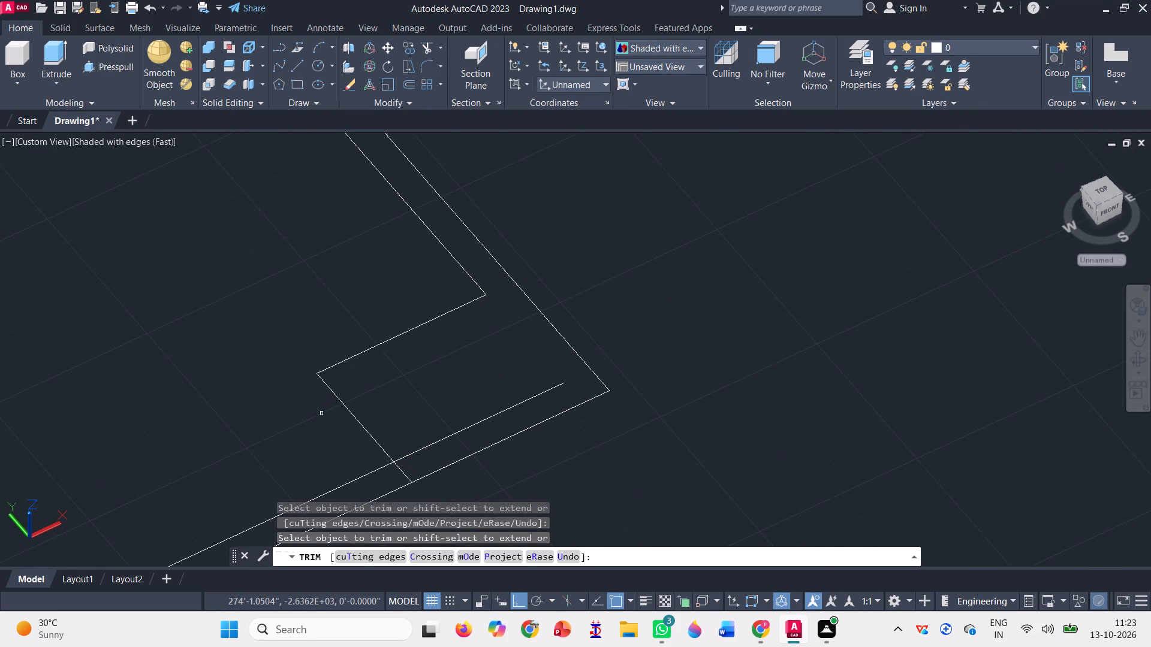
left_click(403, 476)
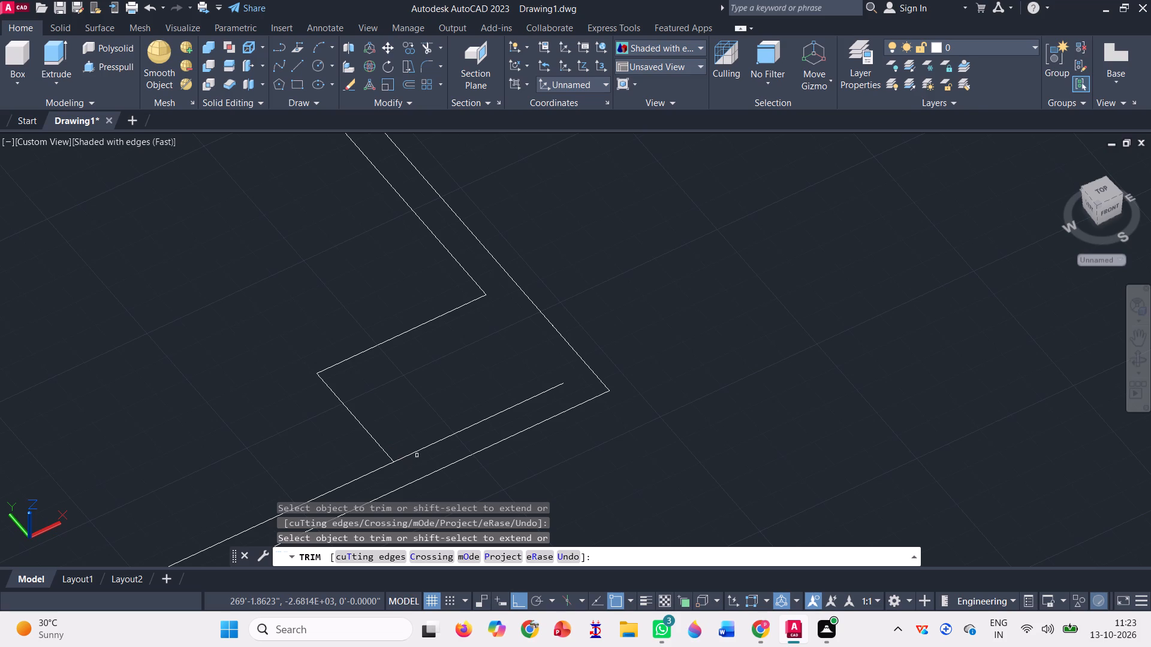
left_click(421, 452)
scroll(617, 356, "down", 2)
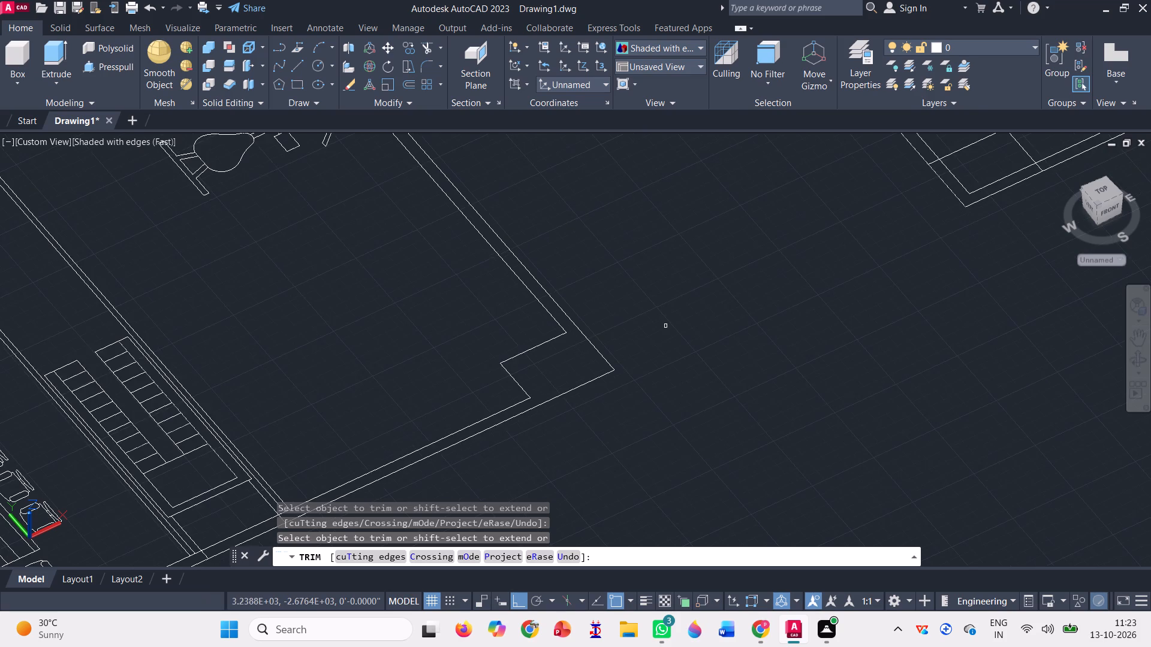
Trim the front wall's inner line at the ends of the partitions on both sides of the staircase.
scroll(665, 325, "down", 2)
scroll(508, 419, "up", 2)
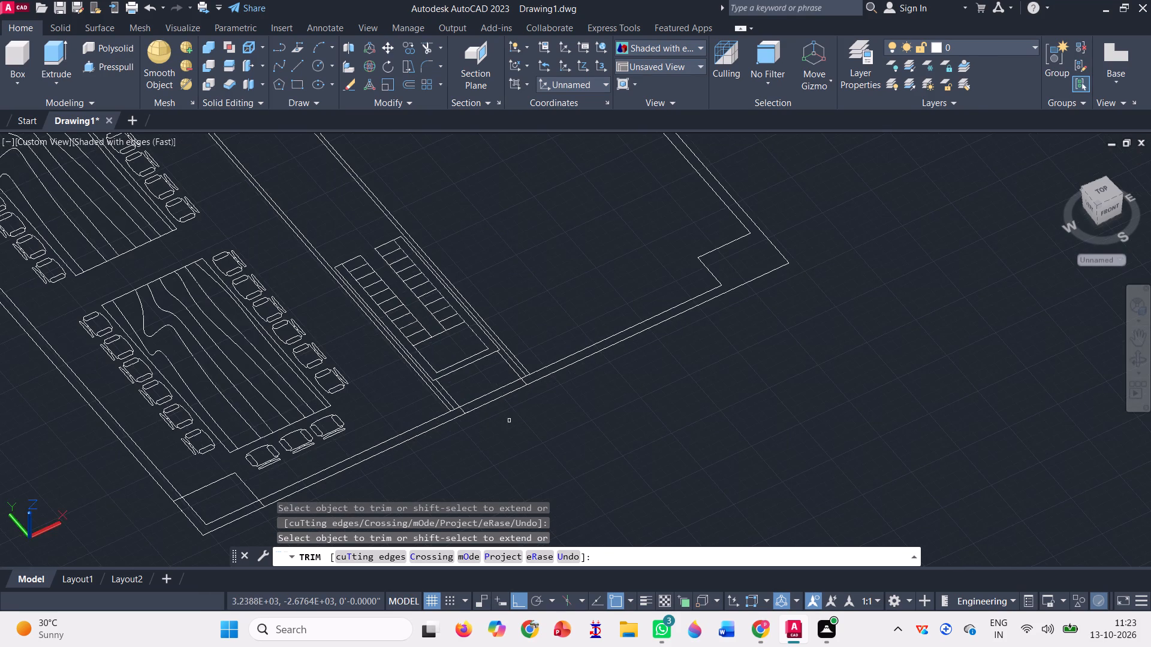
scroll(519, 395, "up", 3)
scroll(546, 341, "up", 3)
left_click(544, 329)
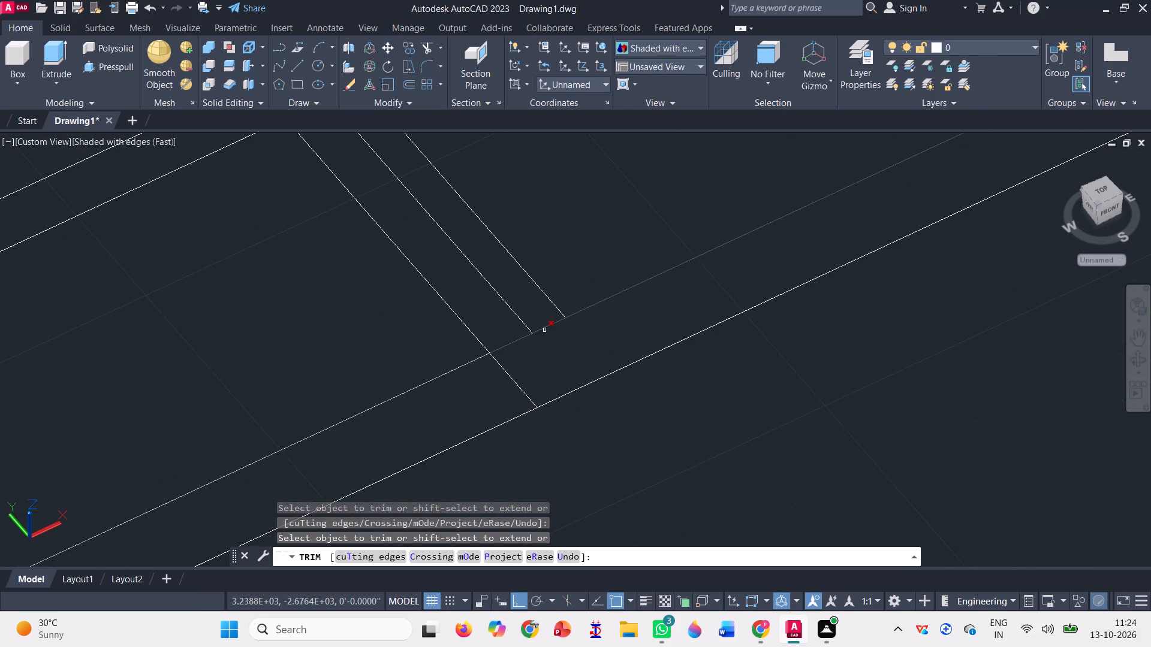
scroll(544, 329, "down", 4)
scroll(578, 383, "down", 2)
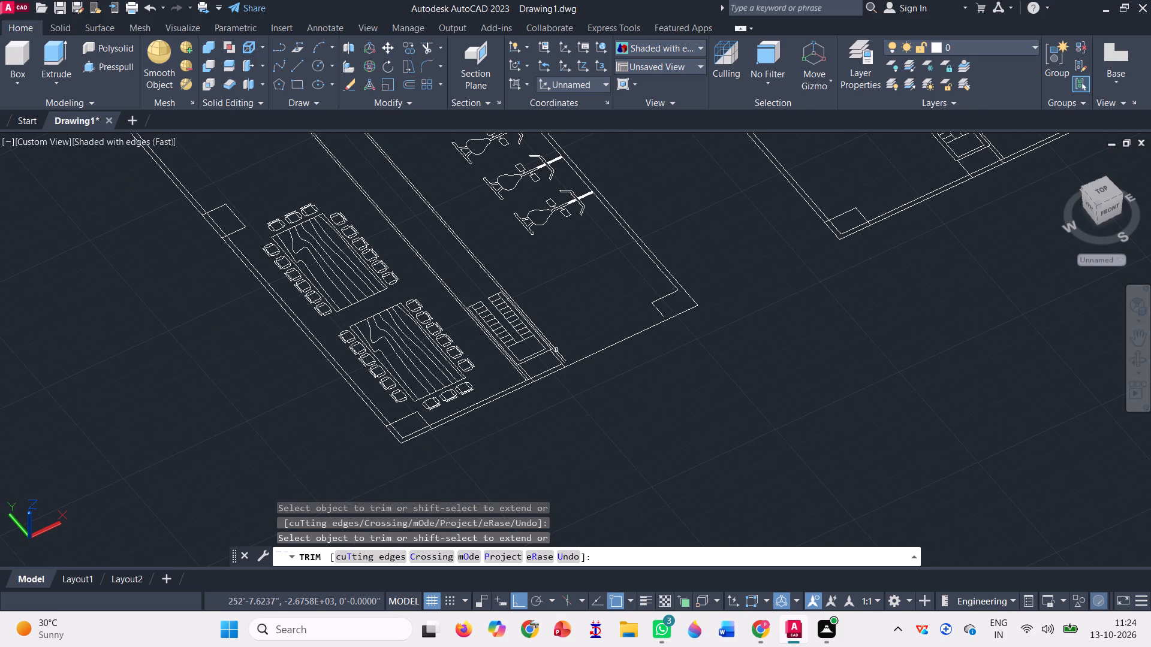
scroll(519, 386, "up", 6)
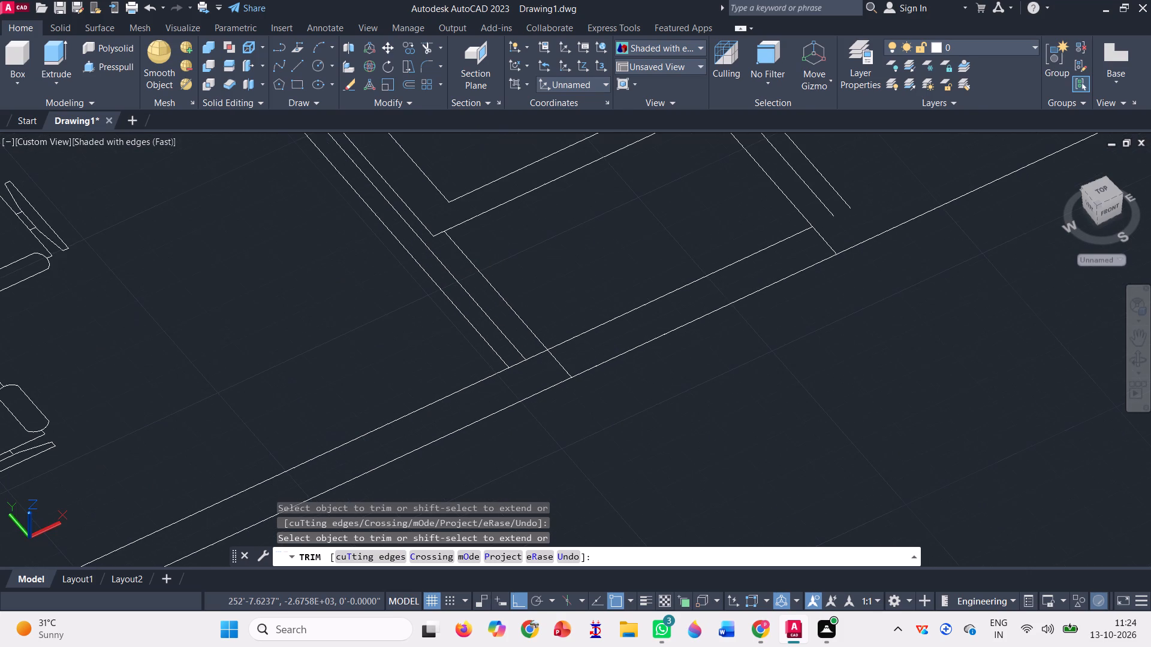
left_click(538, 353)
scroll(538, 353, "down", 2)
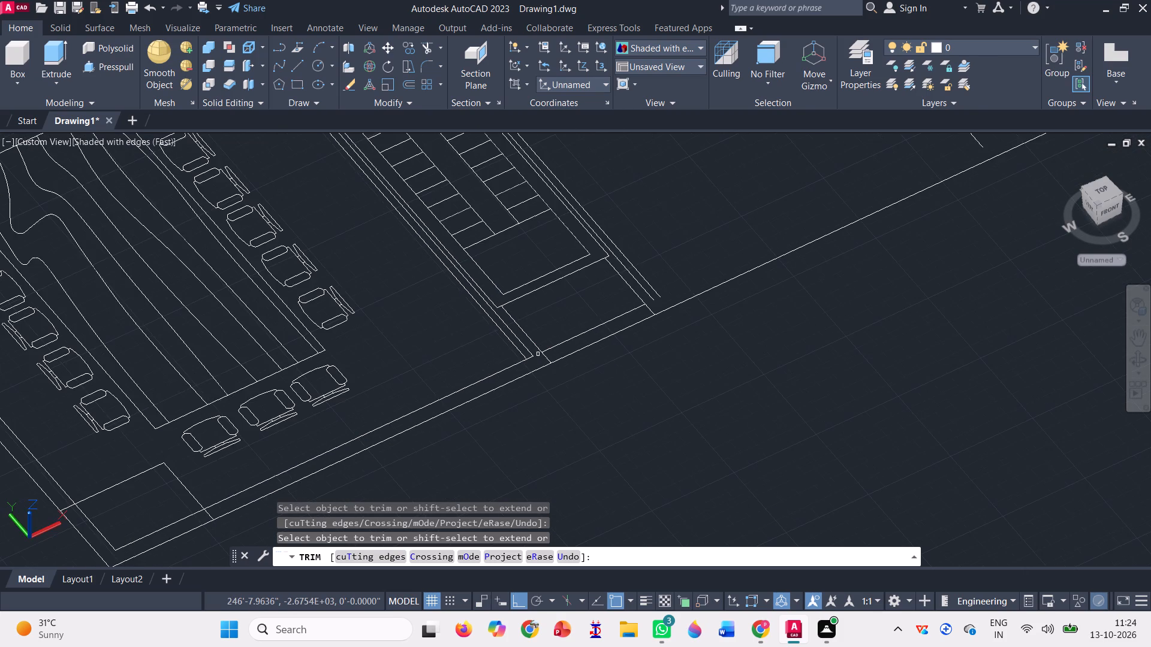
scroll(538, 353, "down", 1)
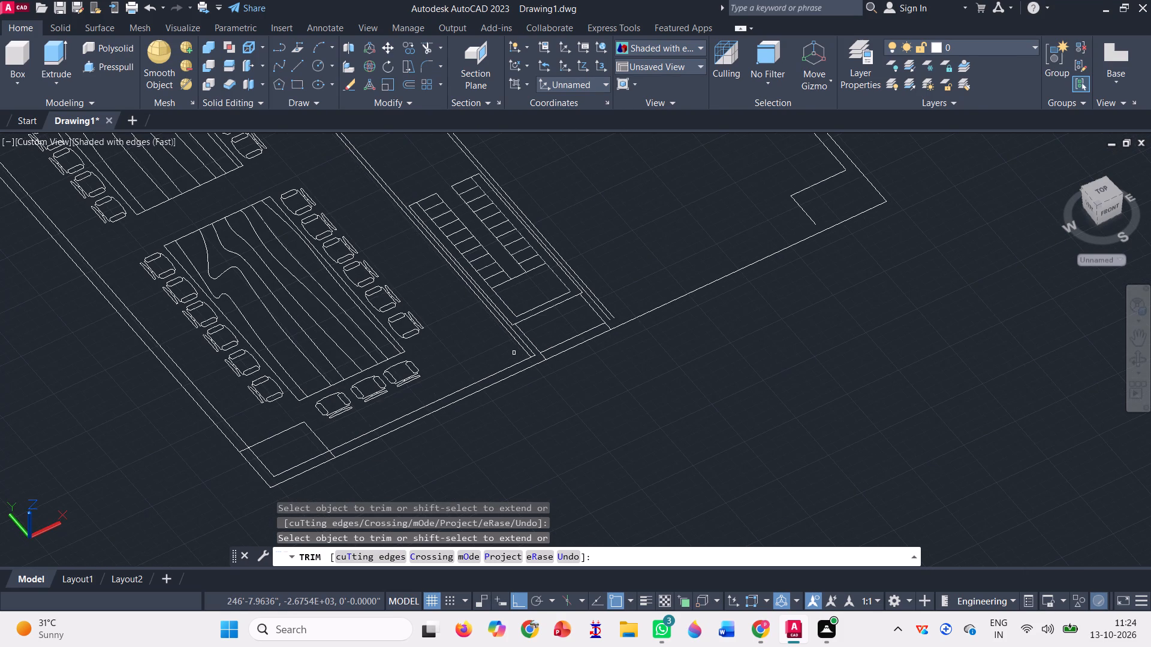
scroll(537, 353, "up", 3)
left_click(525, 358)
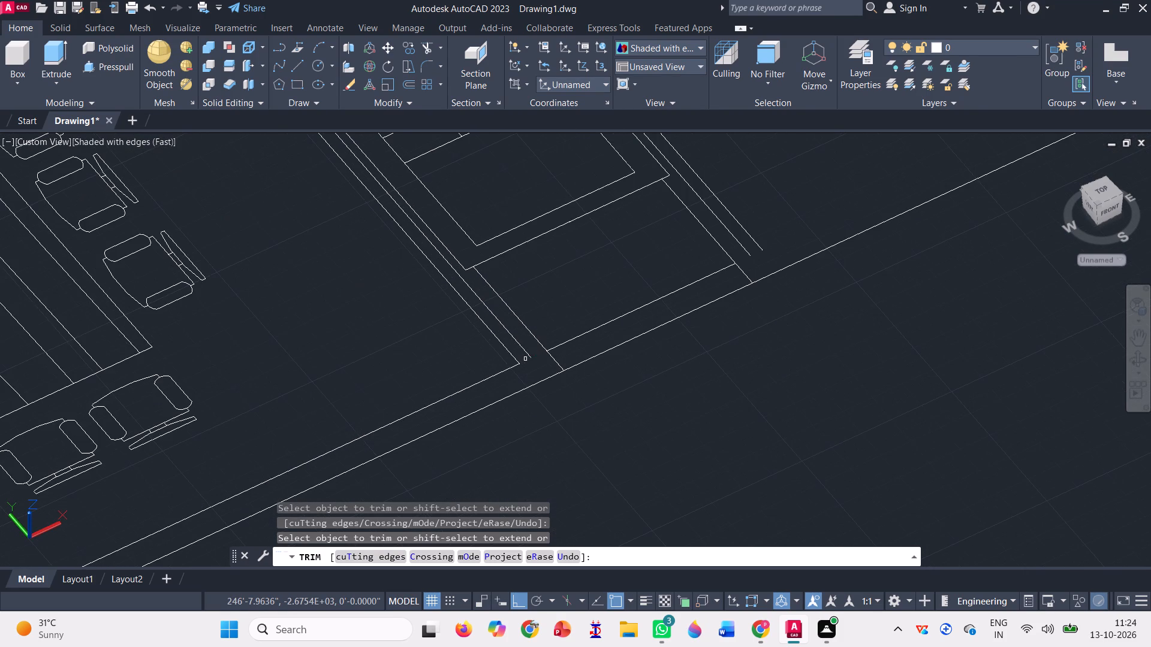
Trim away the front wall's inner line and the two side lines in front of the stair landing, between the partitions.
scroll(537, 386, "down", 2)
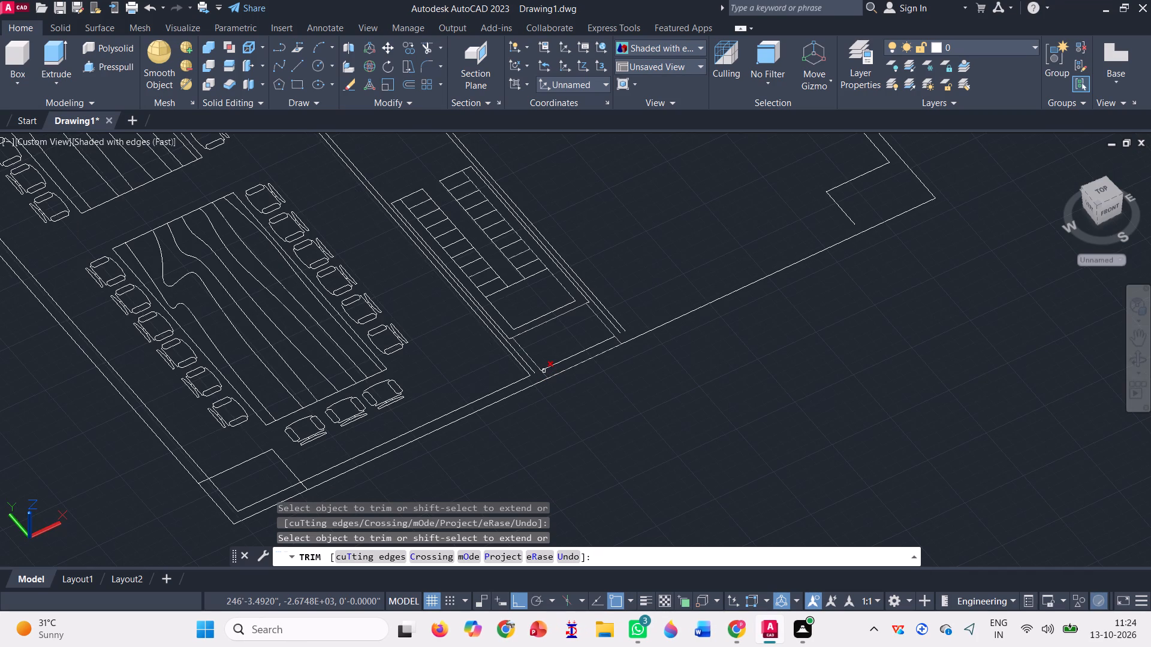
left_click(549, 368)
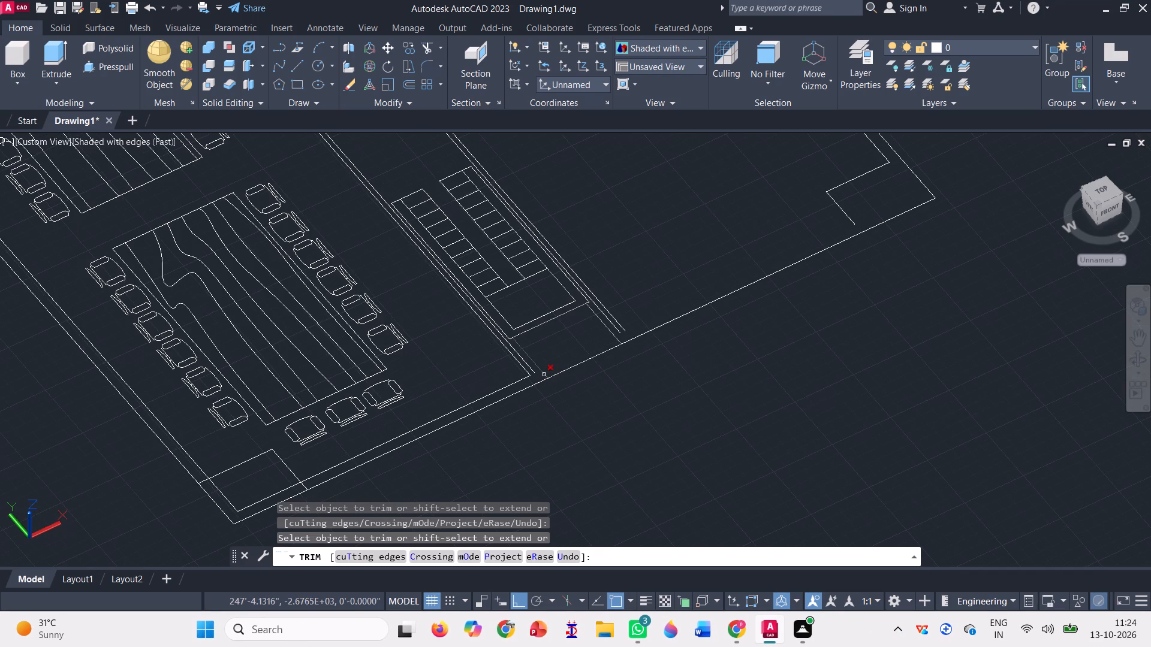
left_click(544, 374)
left_click(604, 325)
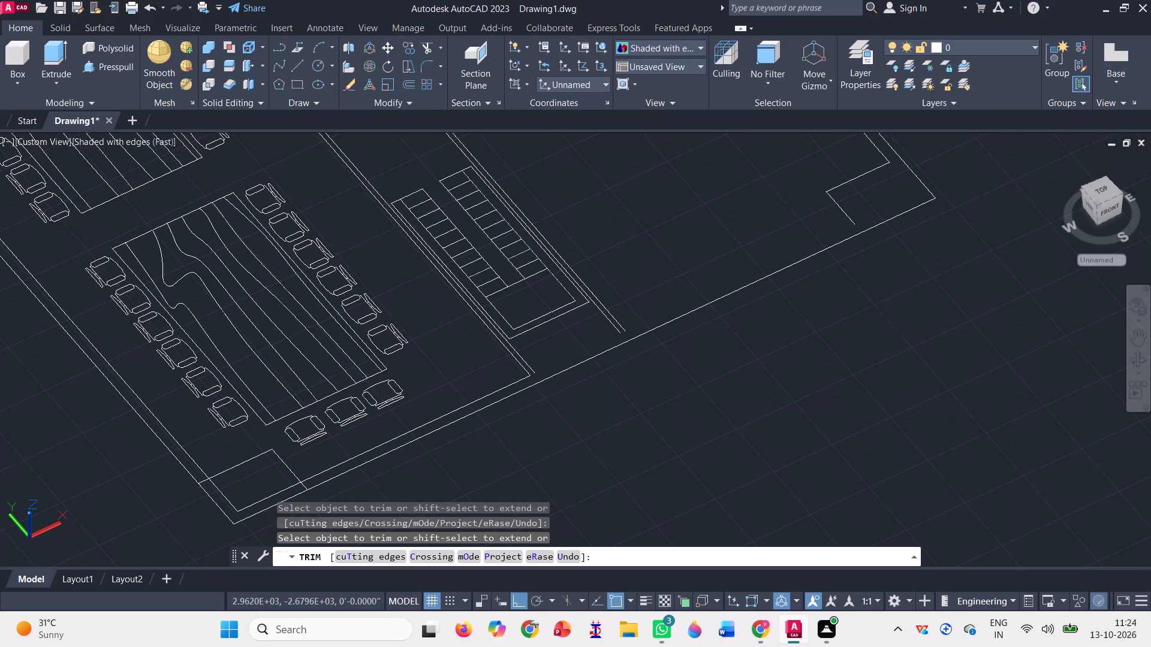
Trim the middle west column's edges that run inside the wall and the wall's inner line across that column.
scroll(523, 339, "up", 2)
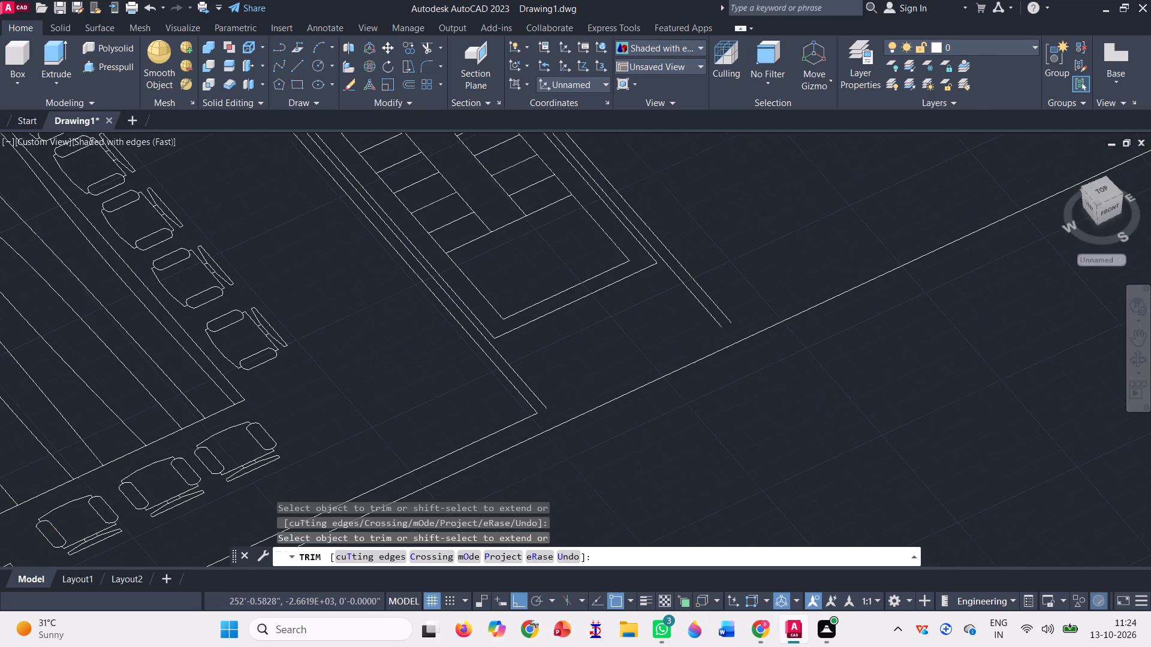
scroll(493, 337, "up", 1)
scroll(541, 436, "down", 1)
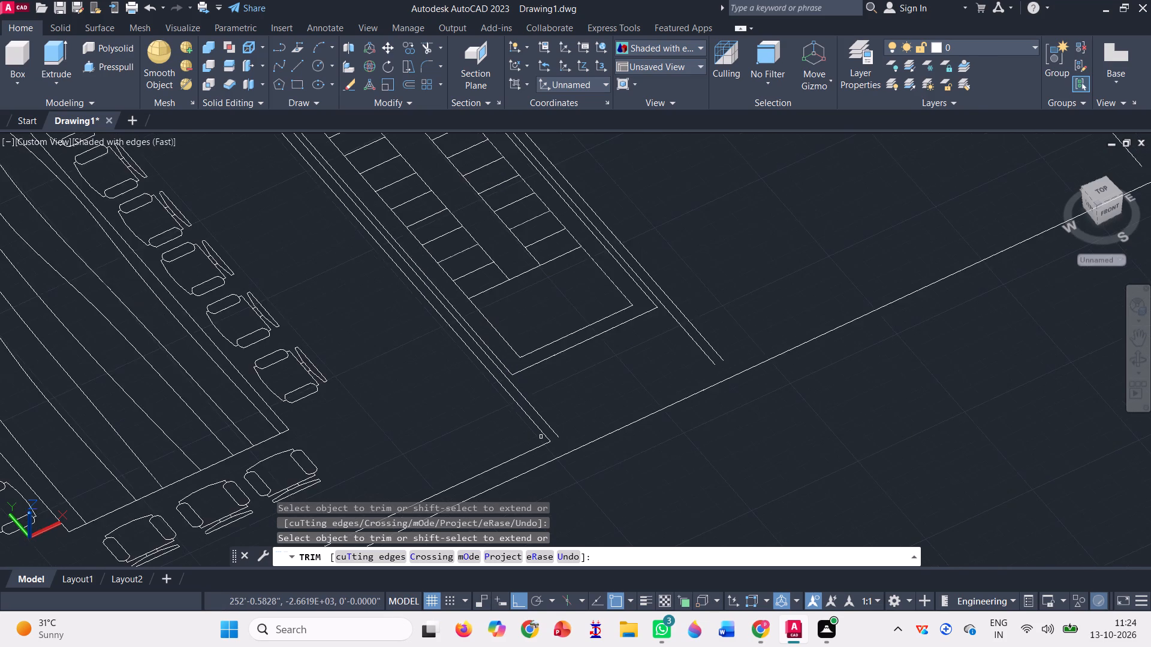
scroll(541, 436, "down", 3)
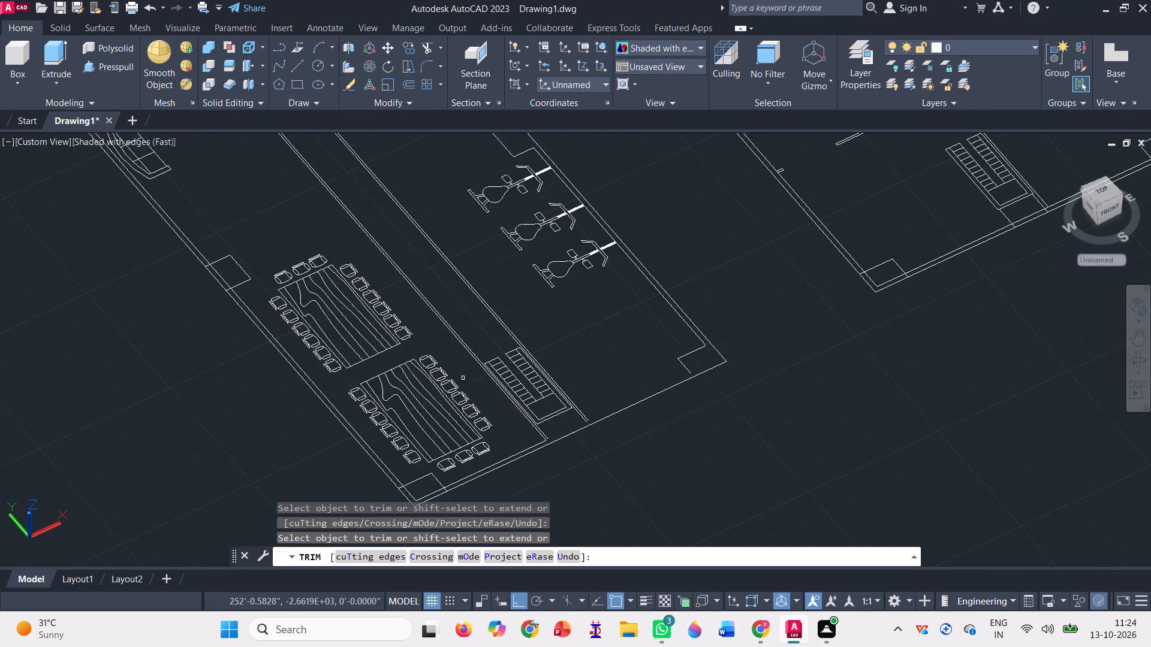
scroll(463, 377, "down", 1)
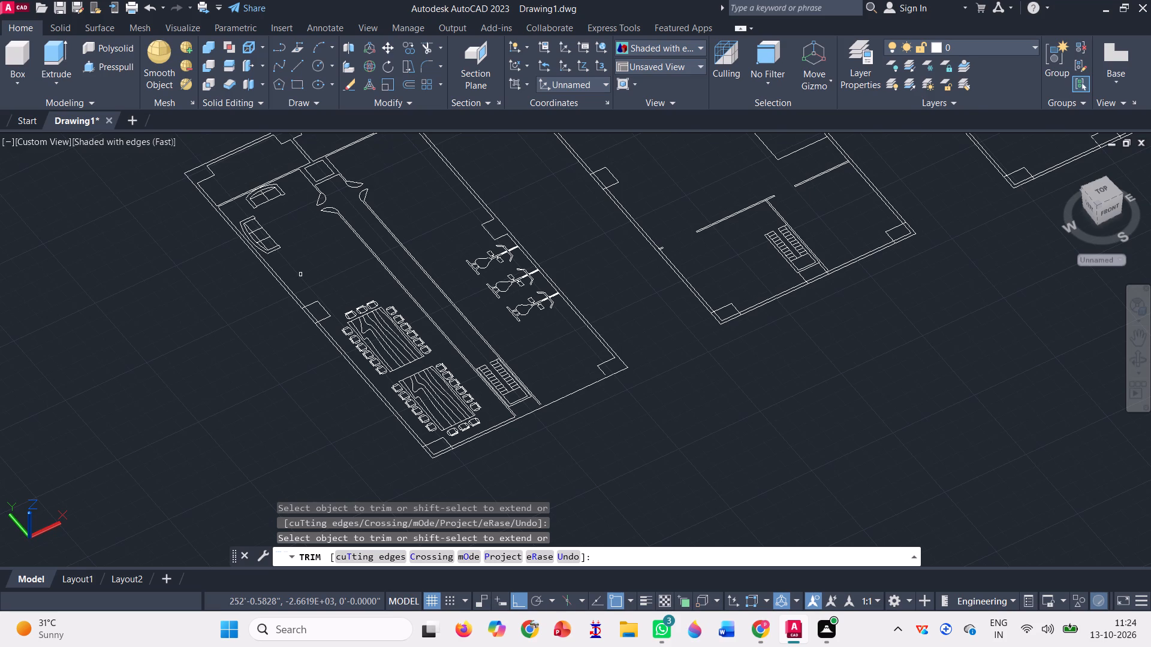
scroll(304, 303, "up", 6)
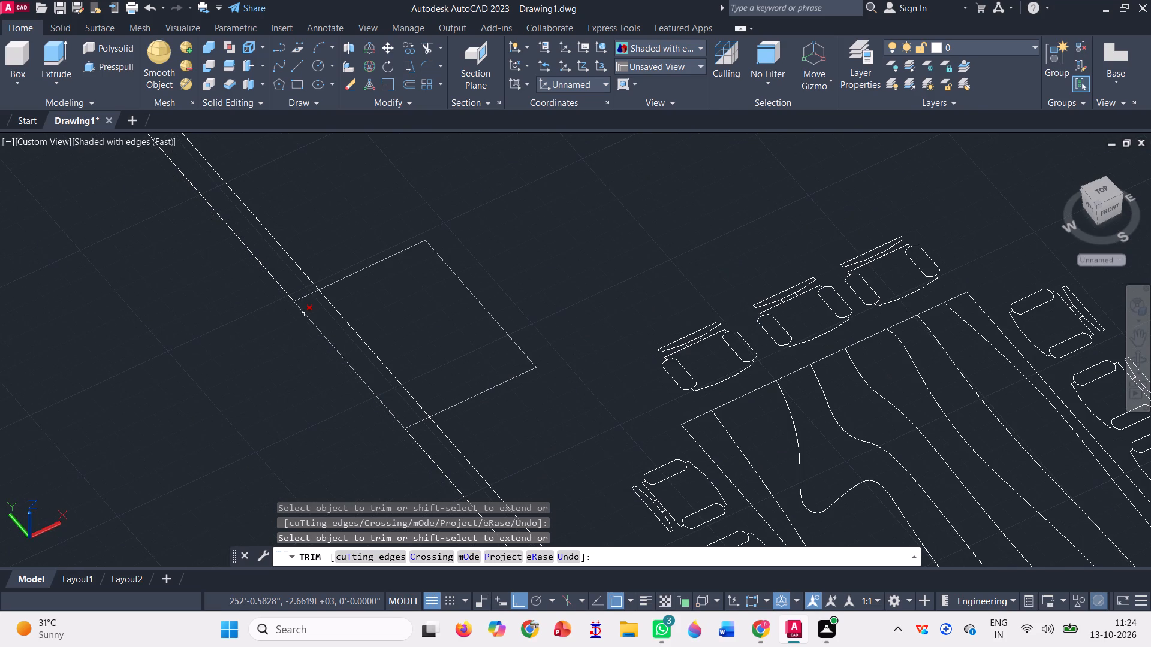
left_click(303, 297)
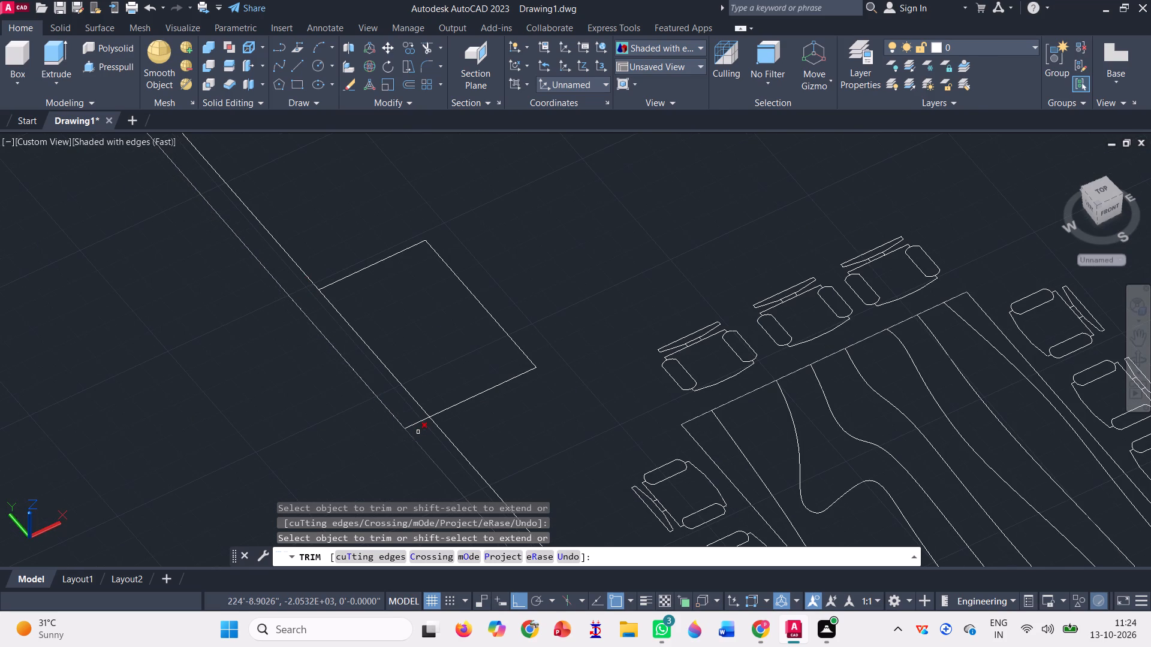
left_click(417, 425)
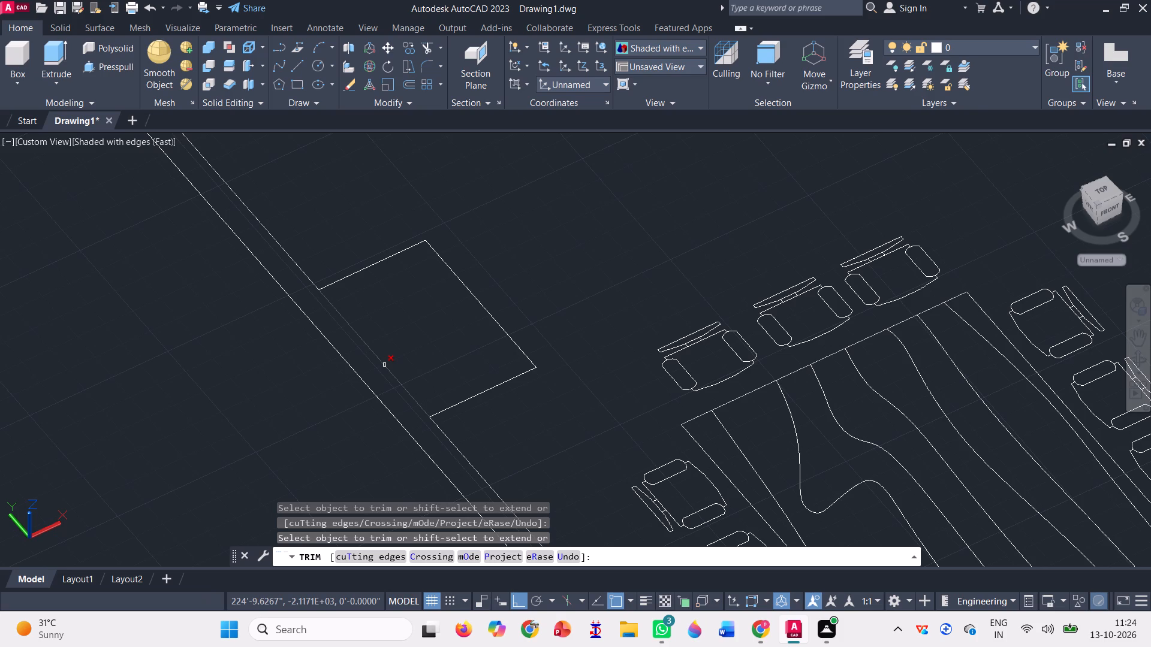
left_click(384, 364)
Trim the front-west corner column's edges inside the walls and both walls' inner lines across the column.
scroll(542, 411, "down", 3)
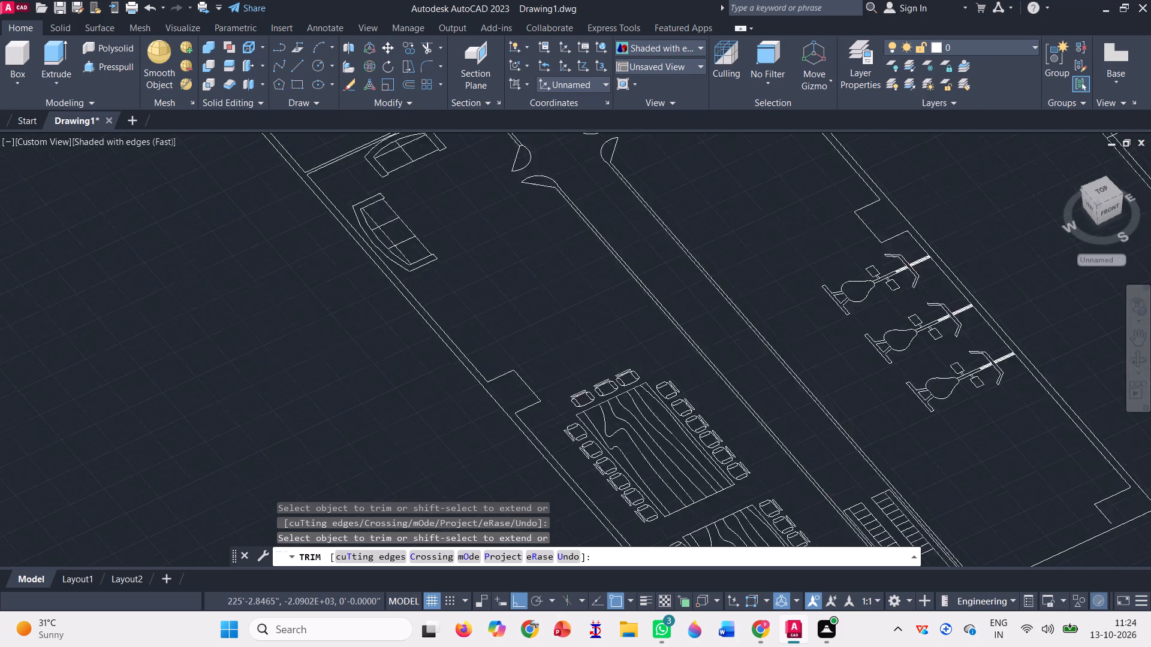
scroll(542, 412, "down", 1)
scroll(323, 262, "down", 1)
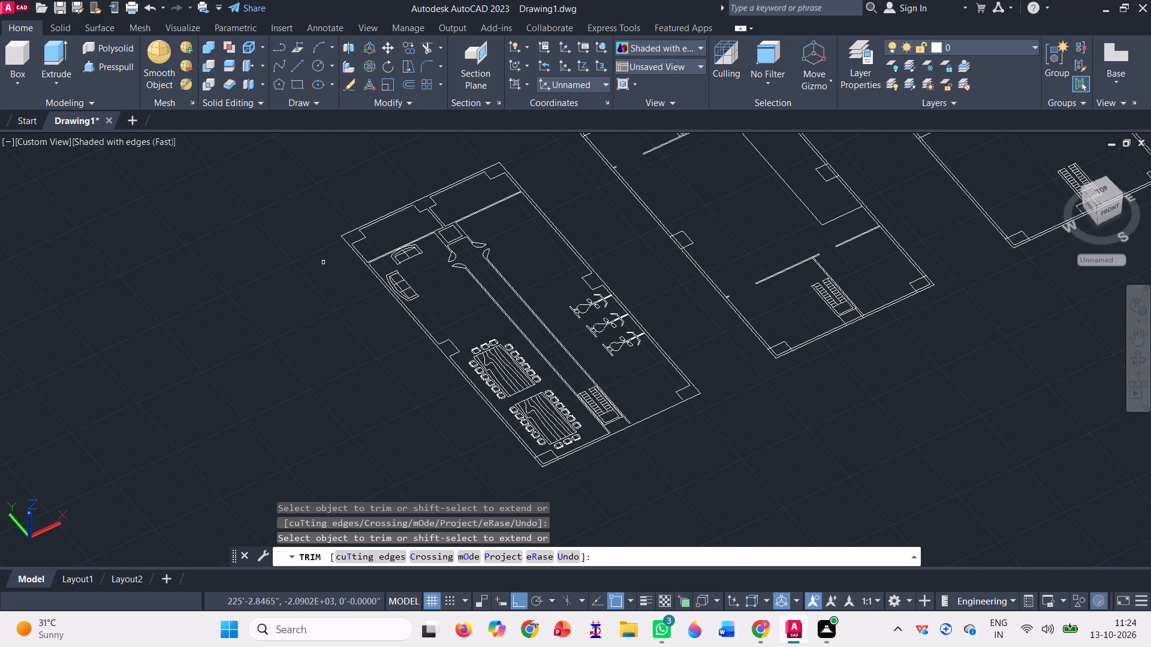
scroll(527, 464, "up", 3)
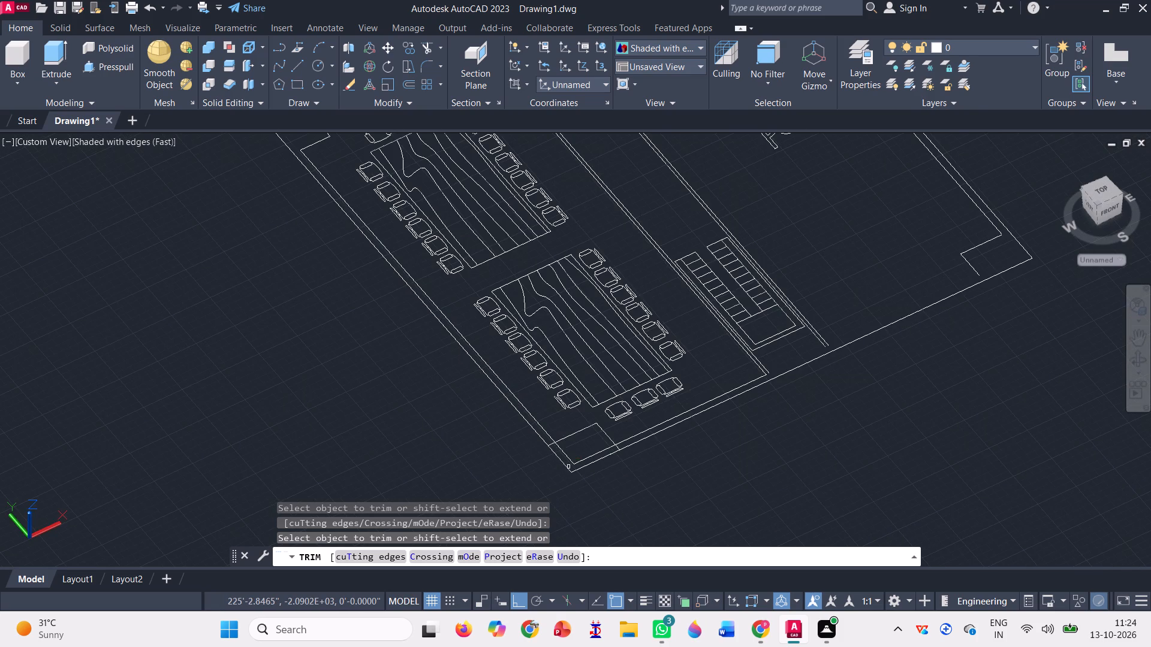
scroll(571, 465, "up", 2)
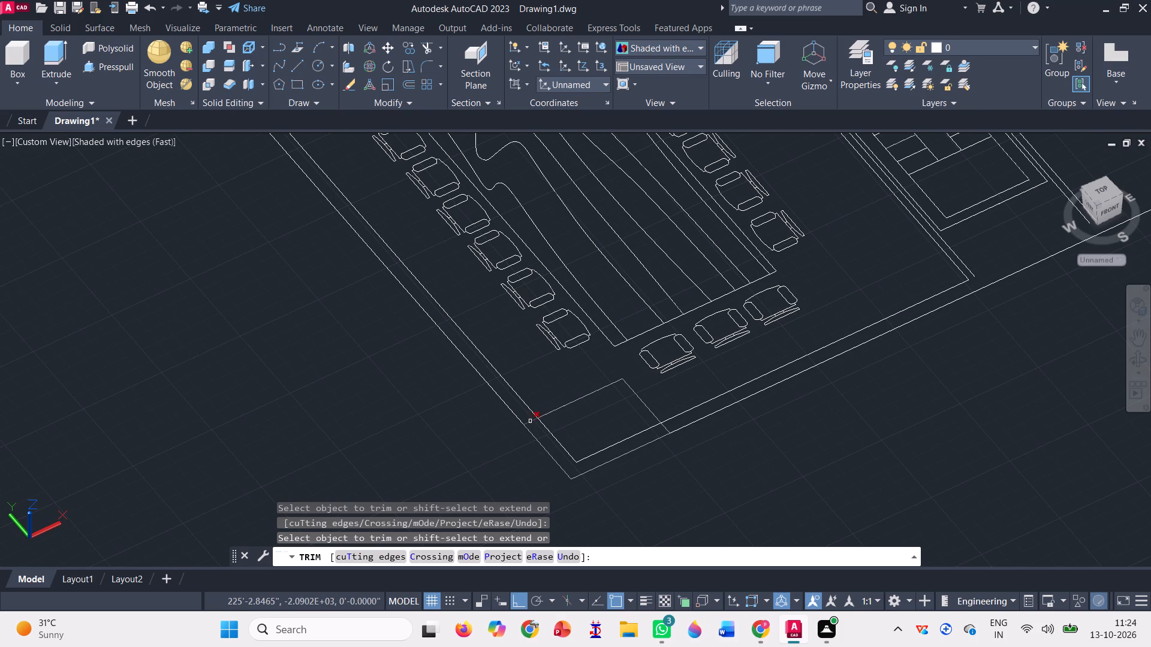
left_click(530, 421)
left_click(549, 427)
scroll(549, 427, "up", 1)
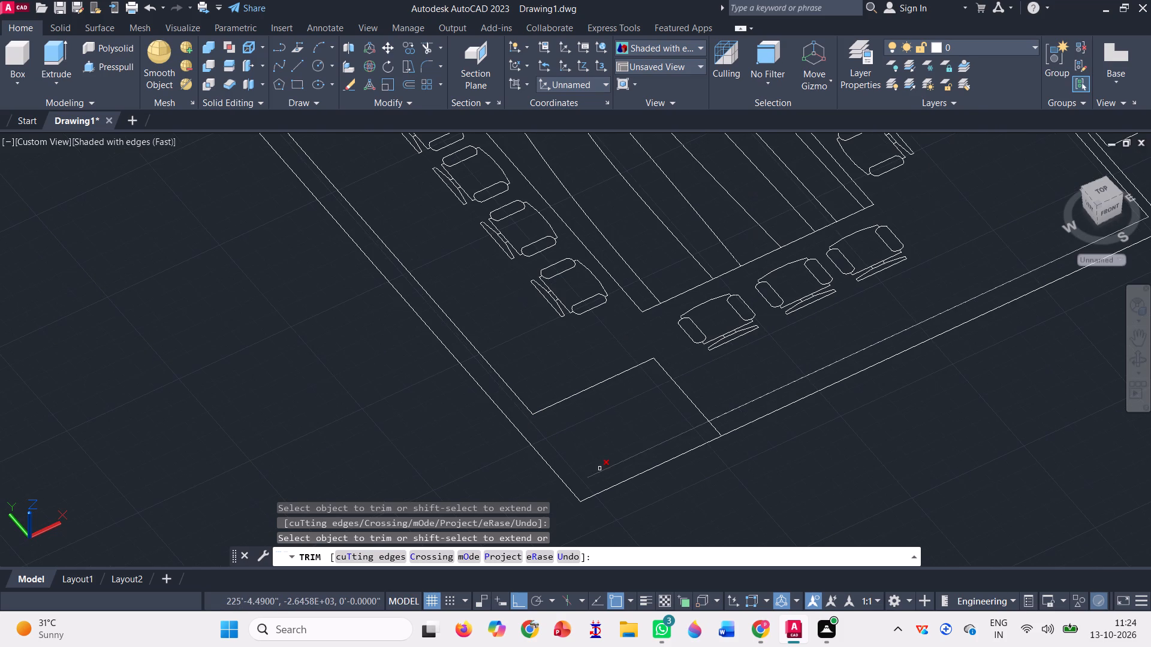
left_click(599, 468)
left_click(718, 427)
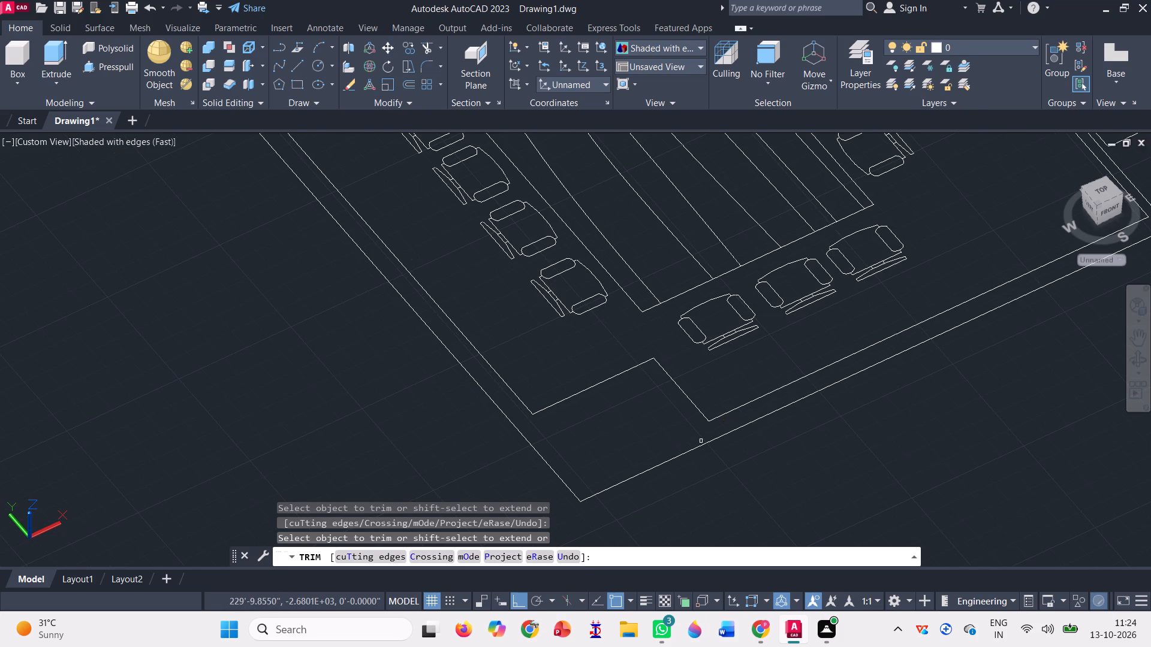
Trim away the leaf lines and swing arcs of the two facing doors on the corridor's east side.
scroll(363, 509, "down", 3)
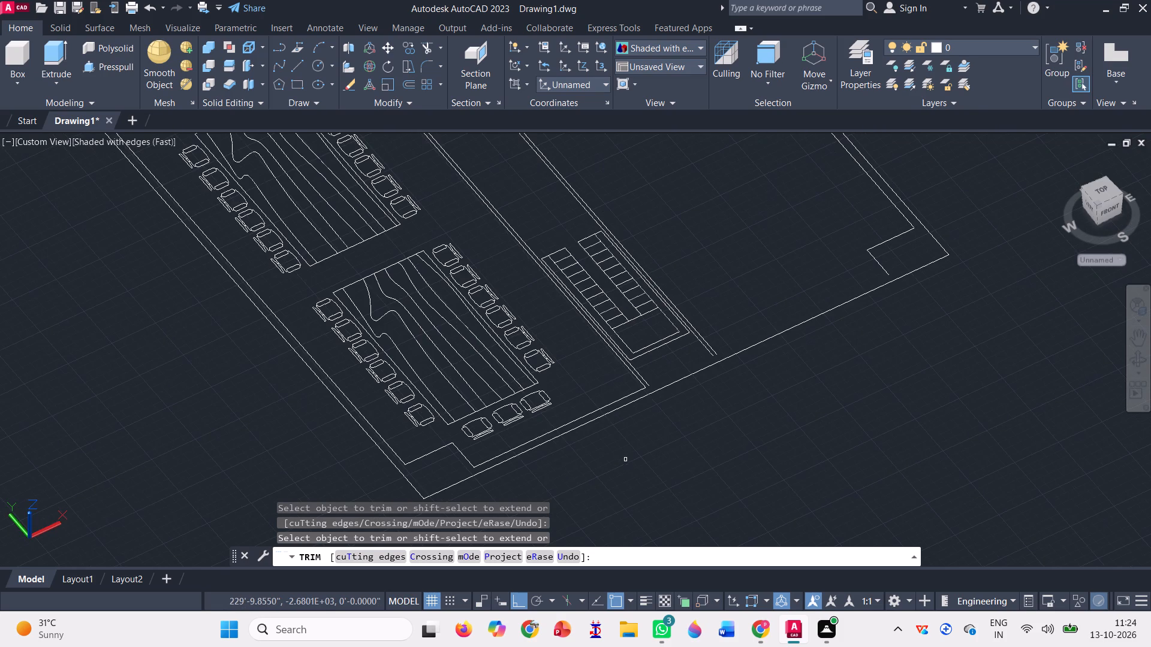
scroll(625, 458, "down", 2)
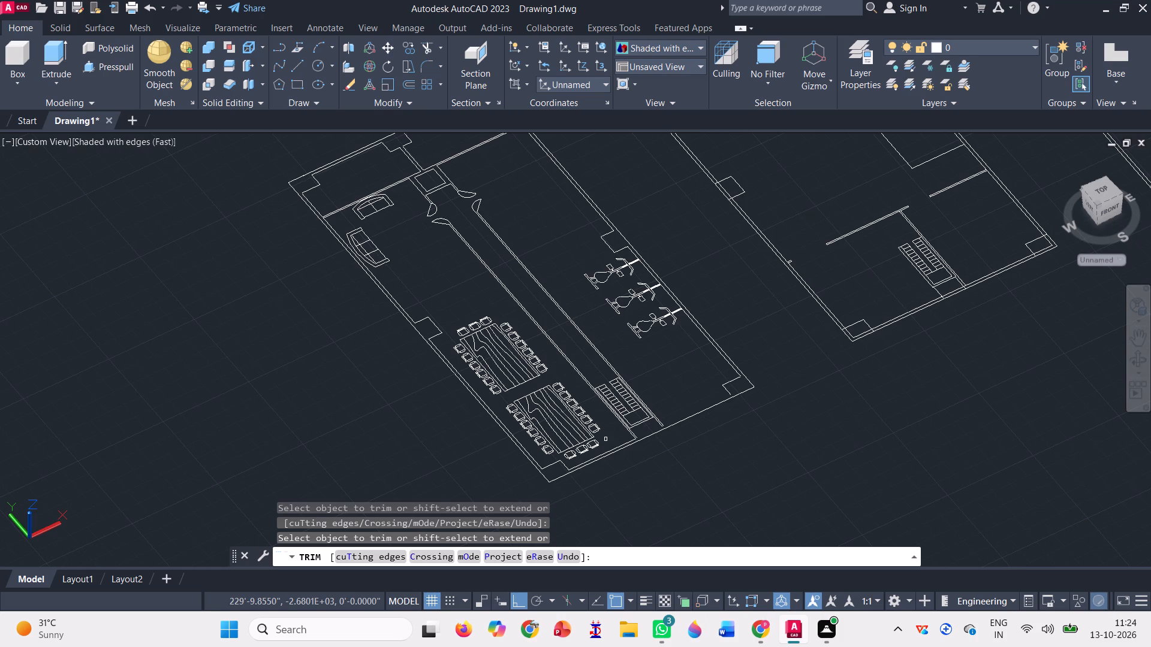
scroll(460, 221, "up", 2)
scroll(472, 157, "up", 3)
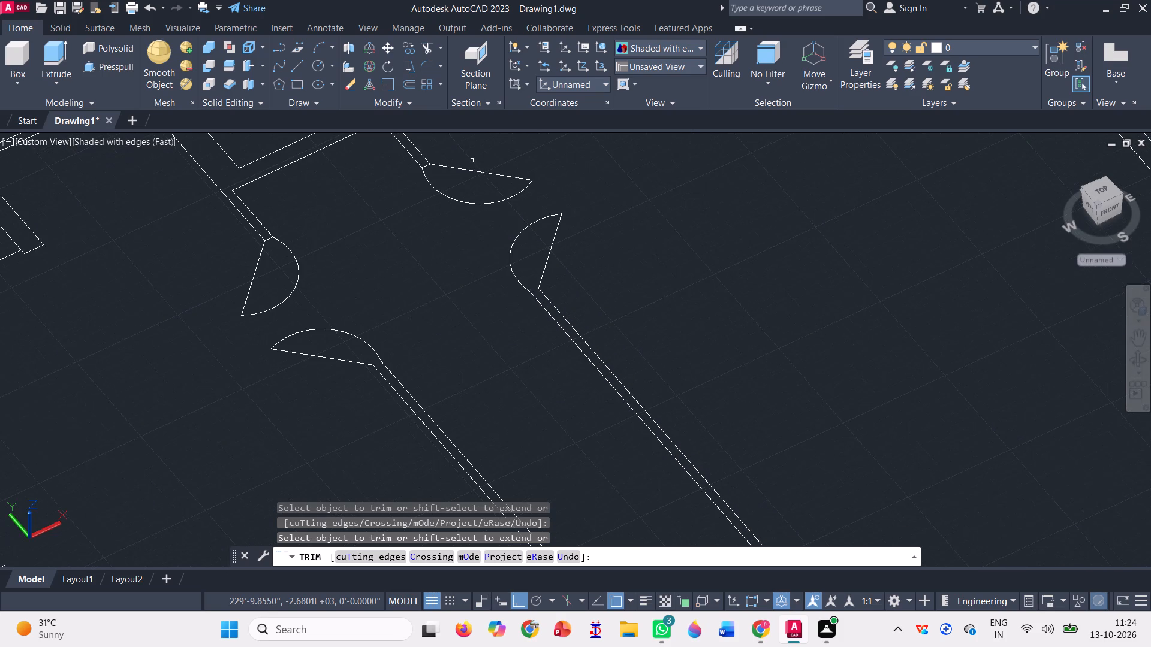
left_click(474, 172)
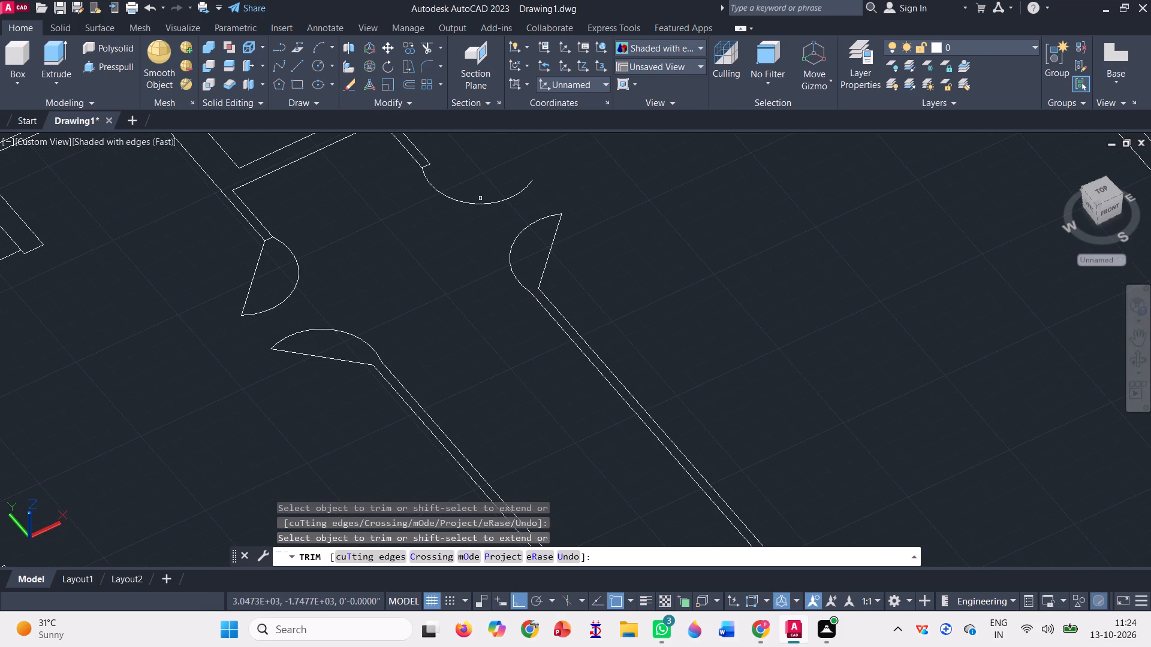
left_click(481, 202)
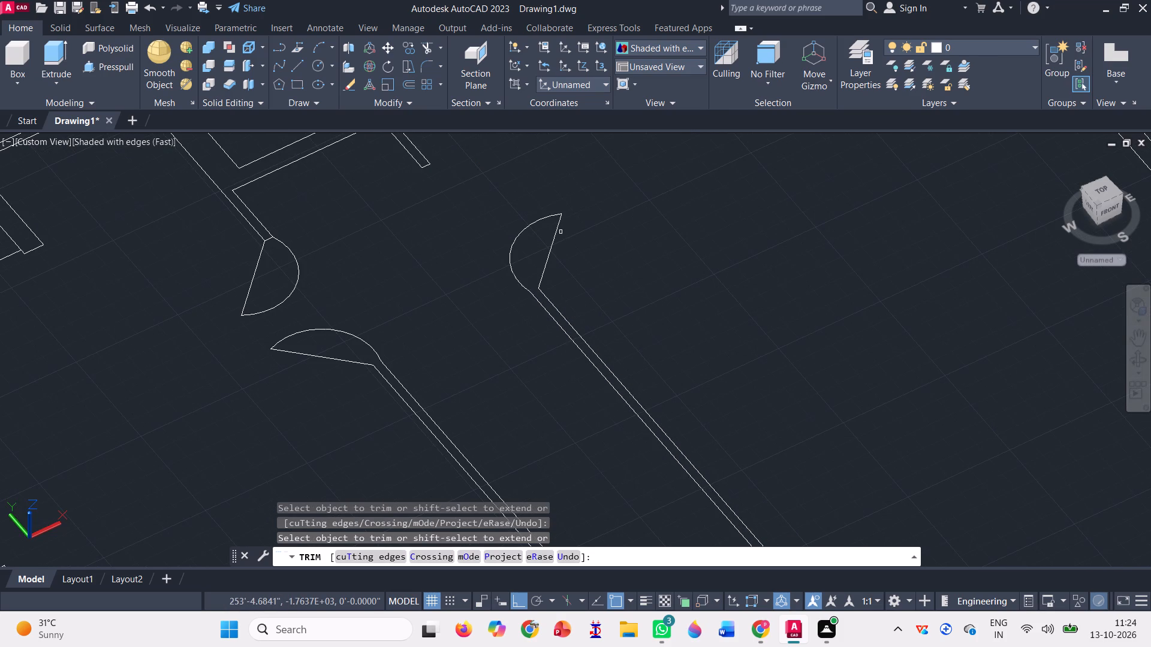
left_click(558, 231)
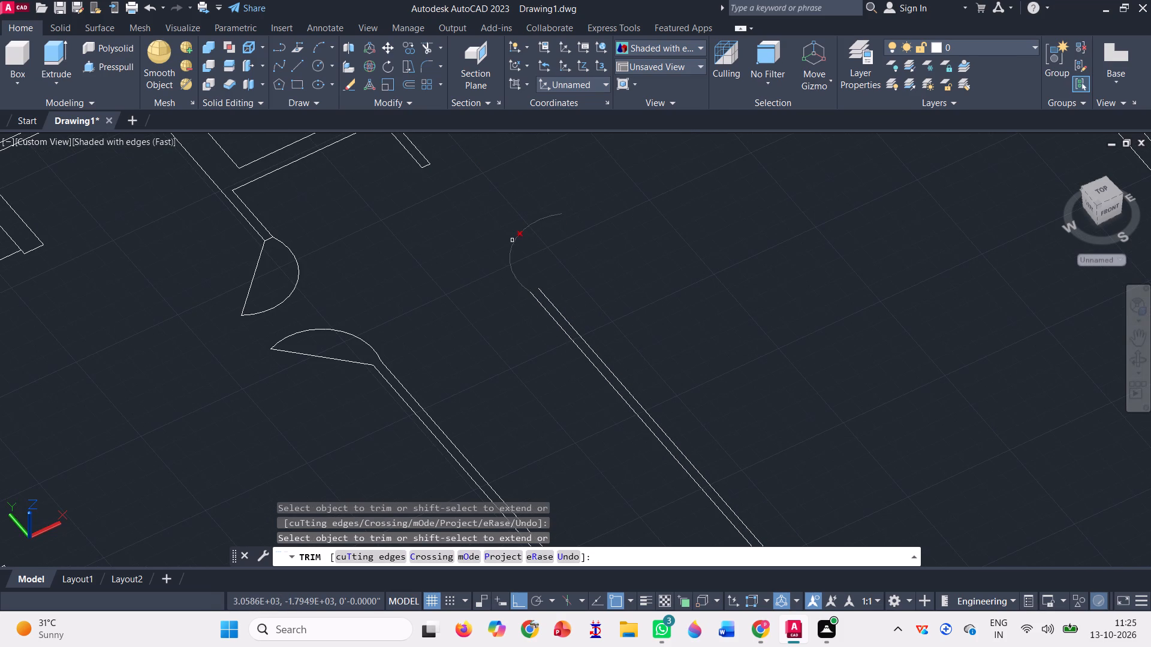
left_click(515, 241)
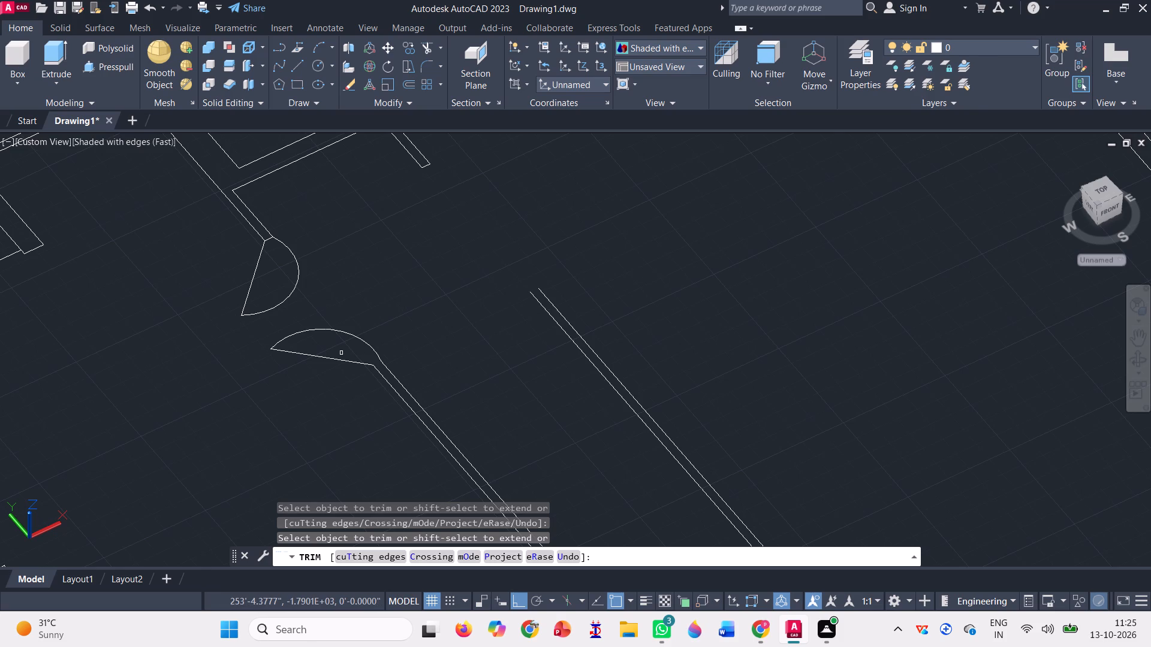
Trim away the leaf lines and swing arcs of the two facing doors on the corridor's west side.
left_click(340, 361)
left_click(341, 331)
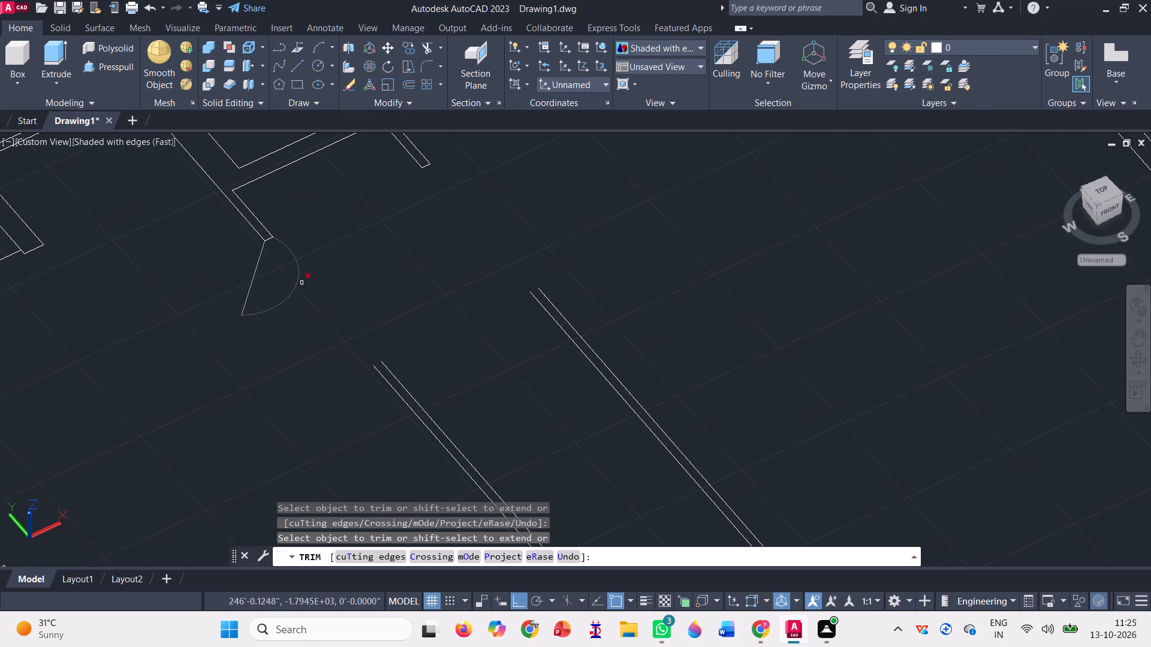
left_click(302, 282)
left_click(230, 261)
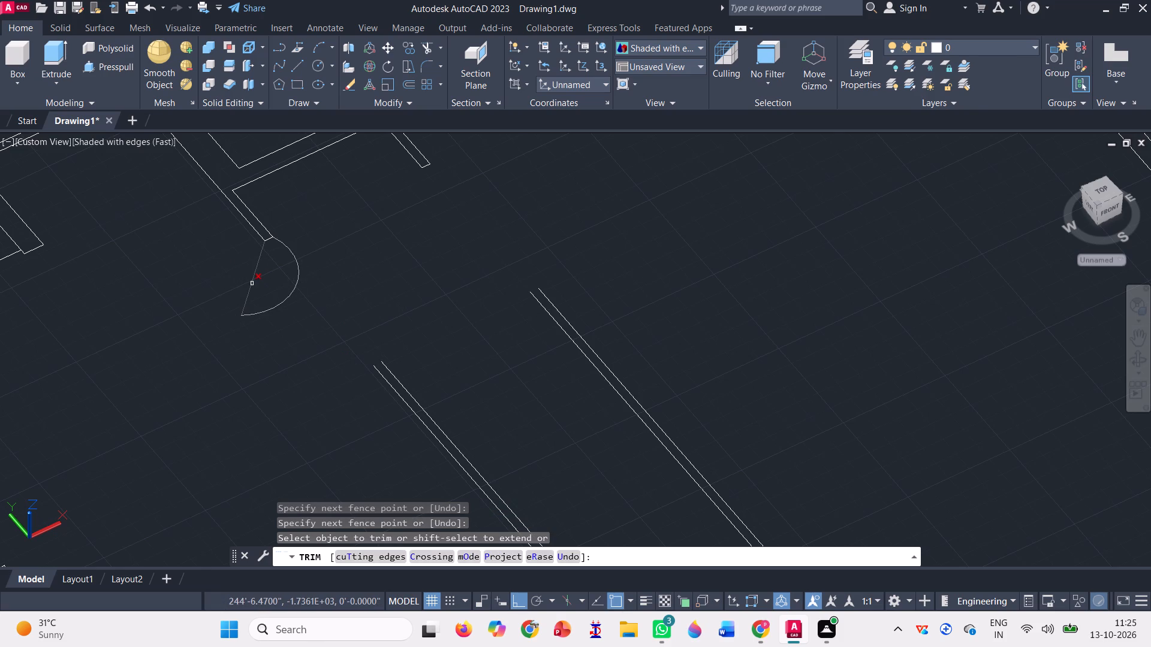
left_click(252, 283)
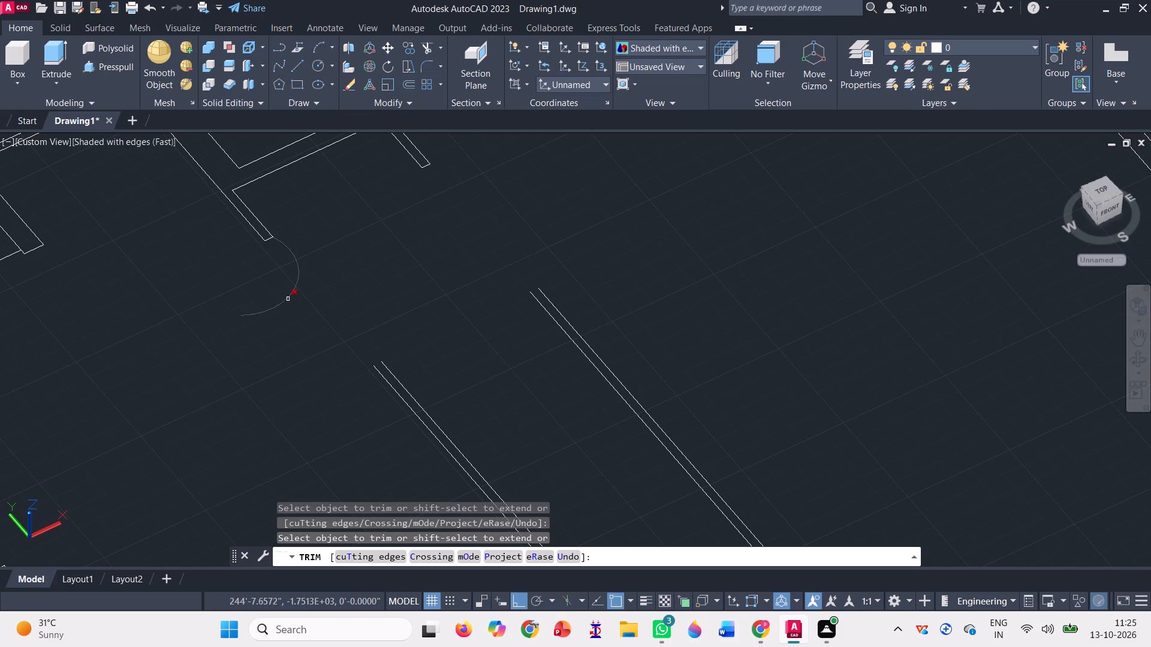
left_click(288, 298)
key("space")
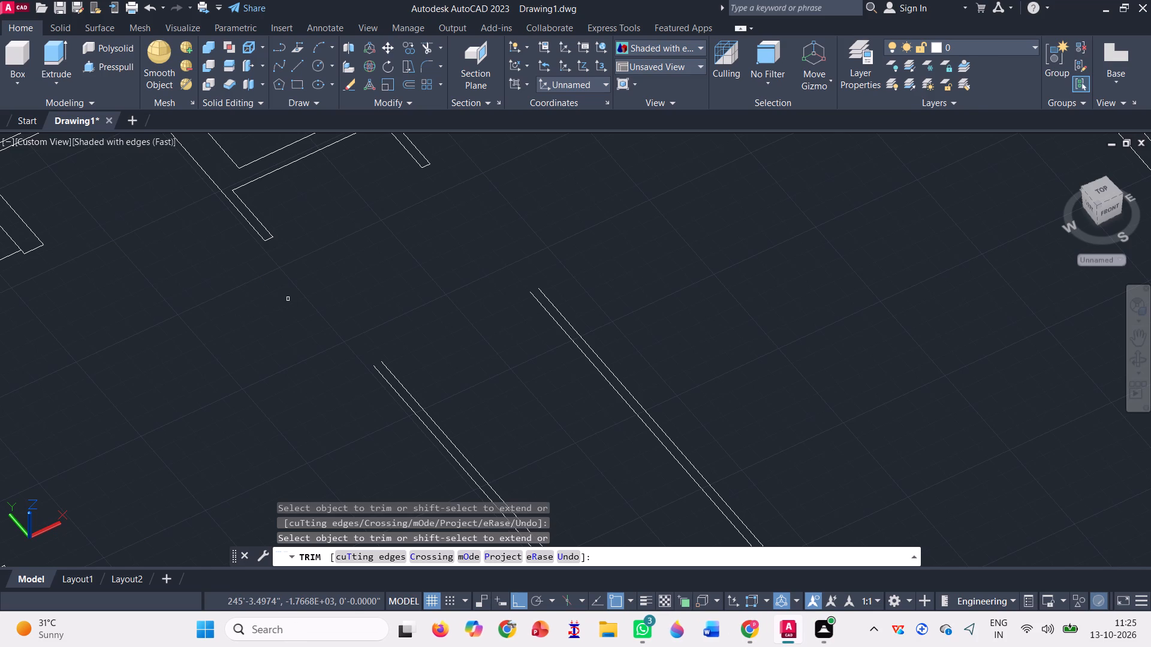
Draw a line closing the open end of the corridor's long west partition at the door opening.
left_click(299, 66)
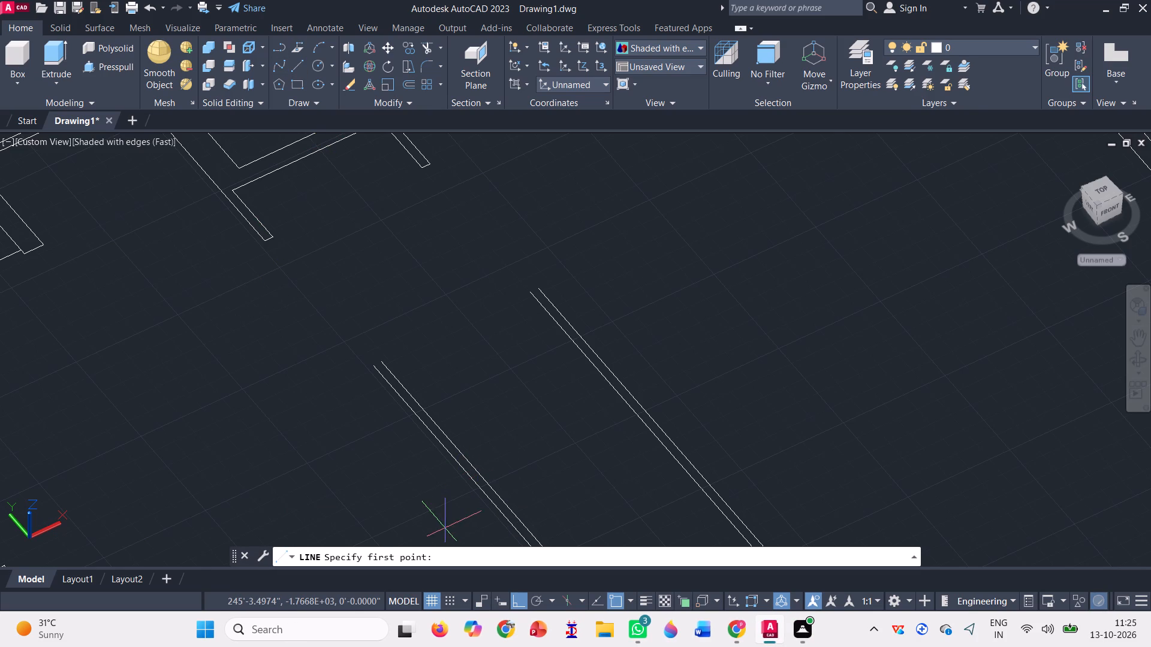
scroll(369, 352, "up", 2)
scroll(394, 423, "up", 2)
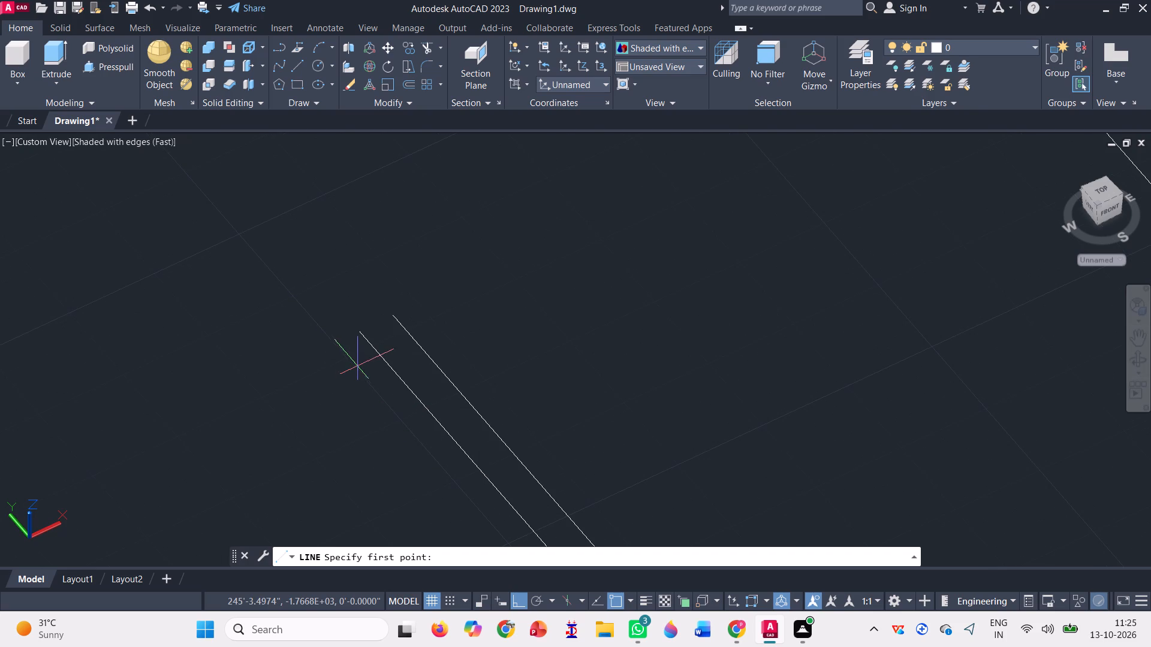
left_click(358, 332)
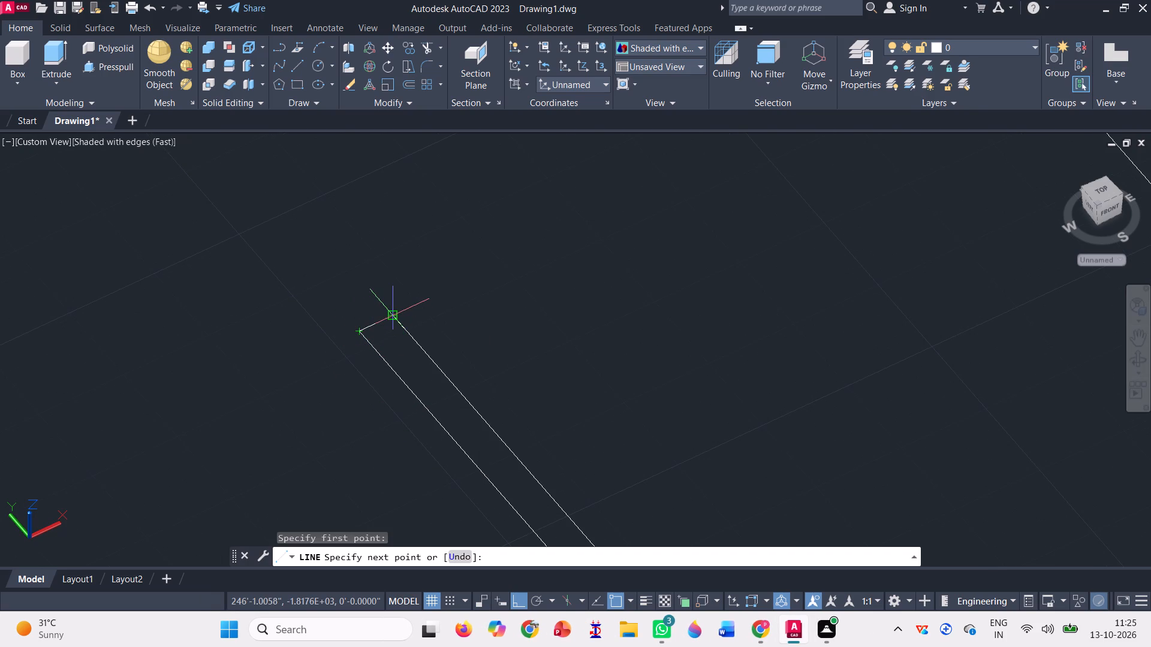
left_click(390, 314)
key("space")
Draw a line closing the open end of the corridor's long east partition at the door opening.
scroll(390, 314, "down", 1)
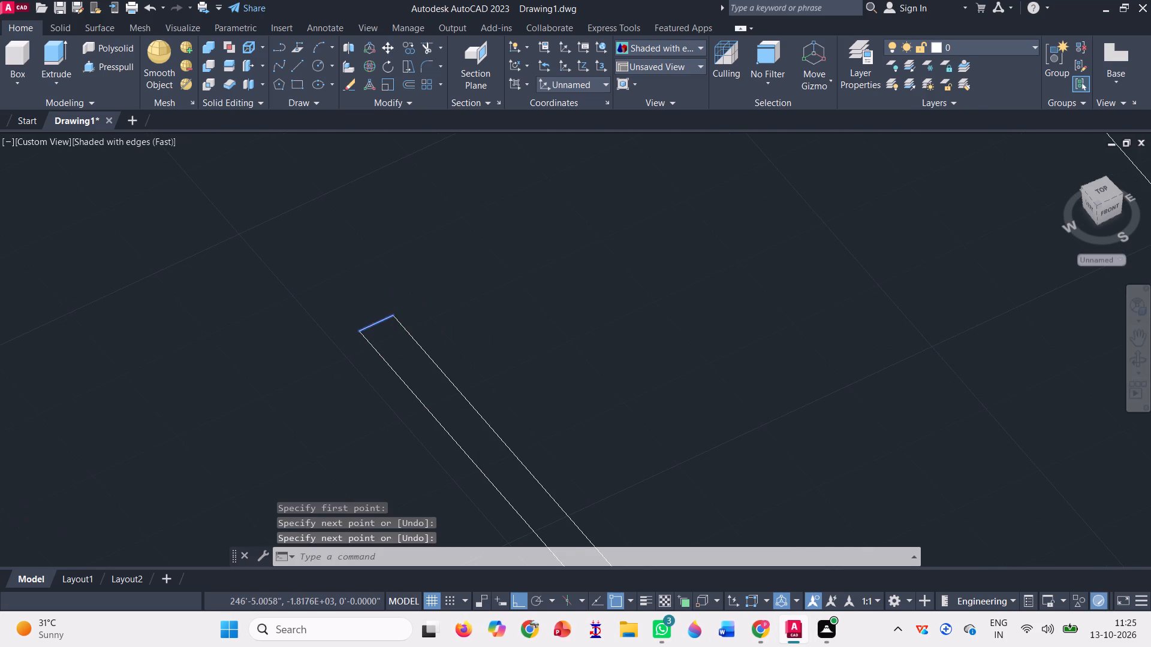
scroll(390, 314, "down", 2)
scroll(601, 215, "up", 2)
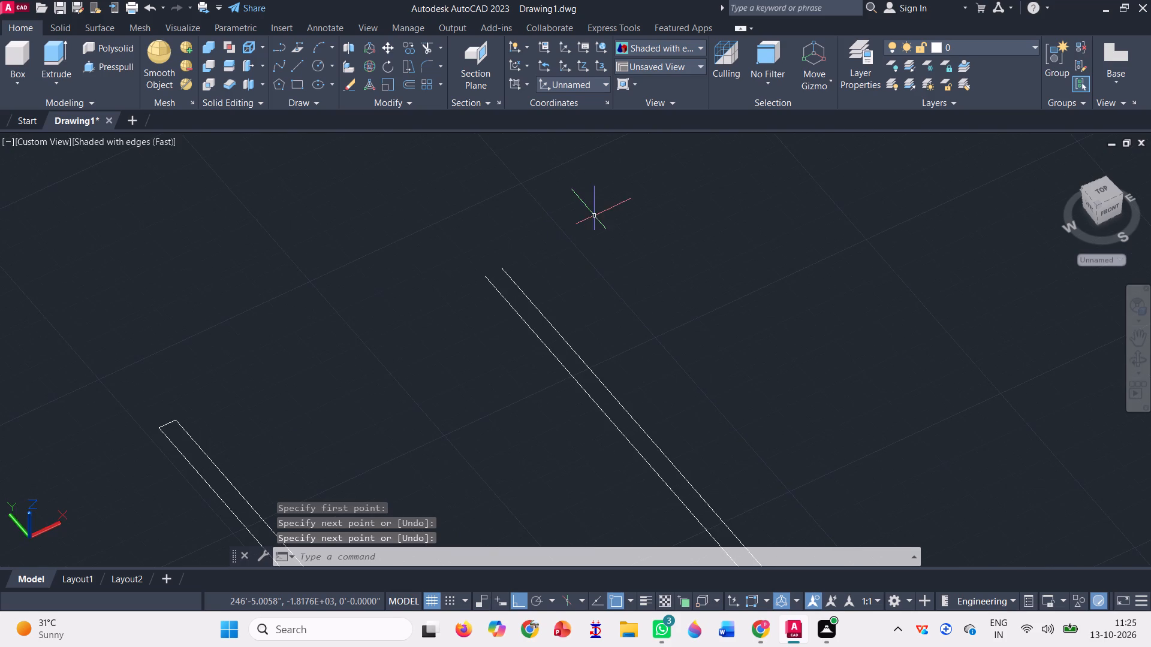
scroll(594, 215, "up", 1)
key("l")
key("Return")
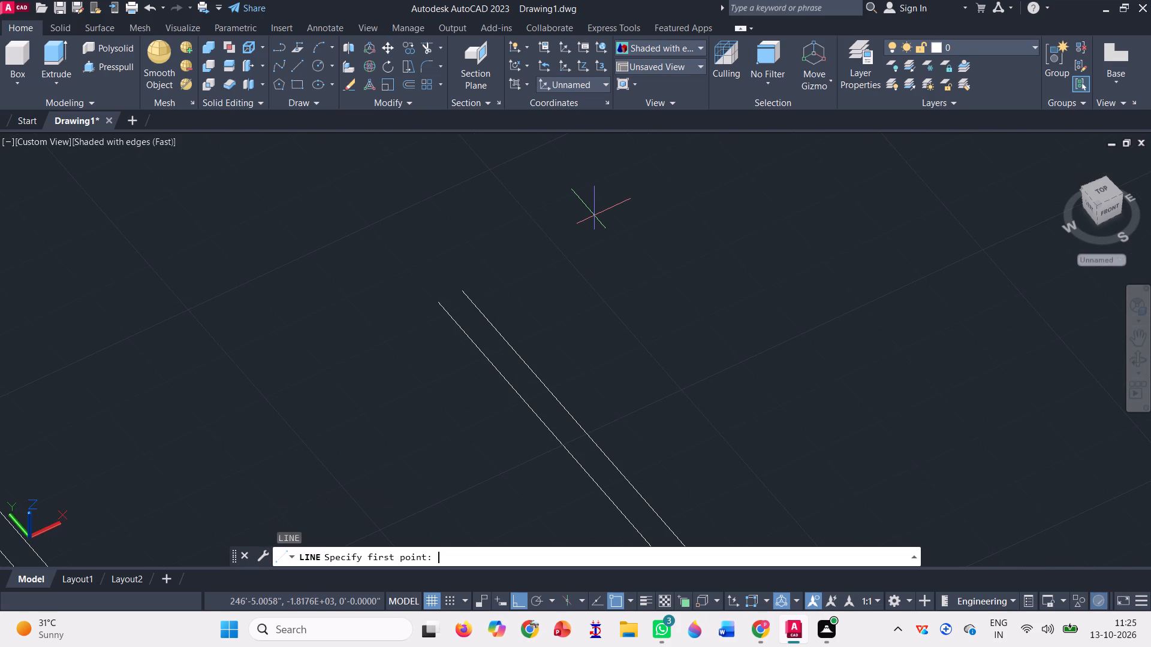
scroll(412, 231, "up", 1)
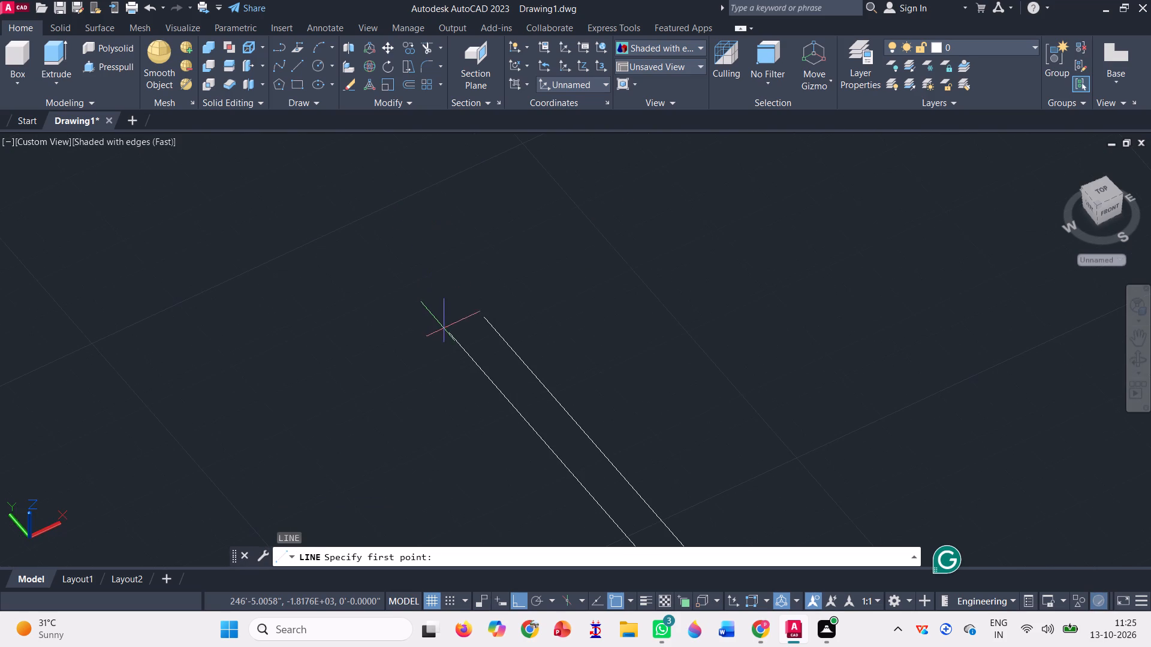
left_click(449, 328)
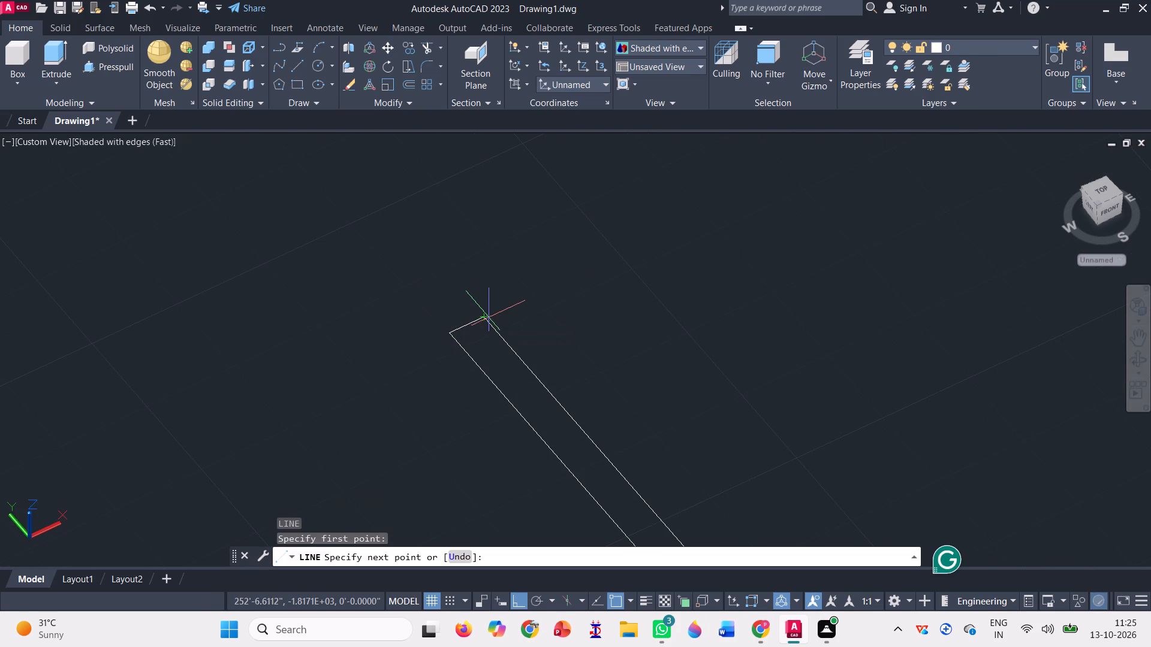
left_click(486, 315)
key("Return")
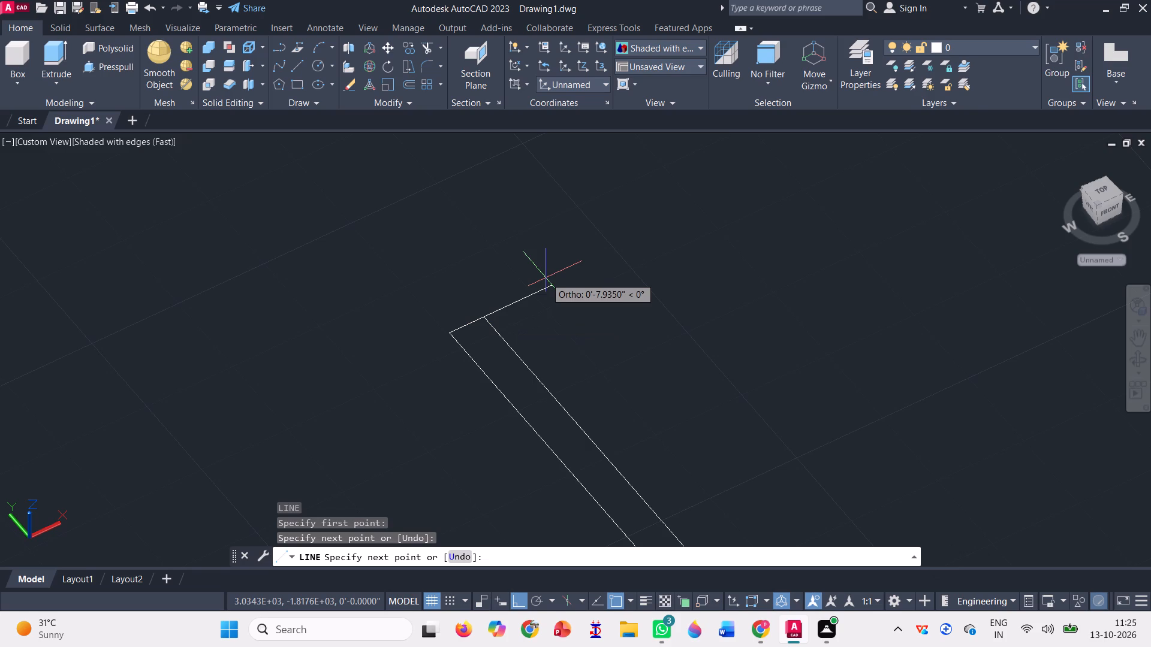
scroll(407, 311, "down", 5)
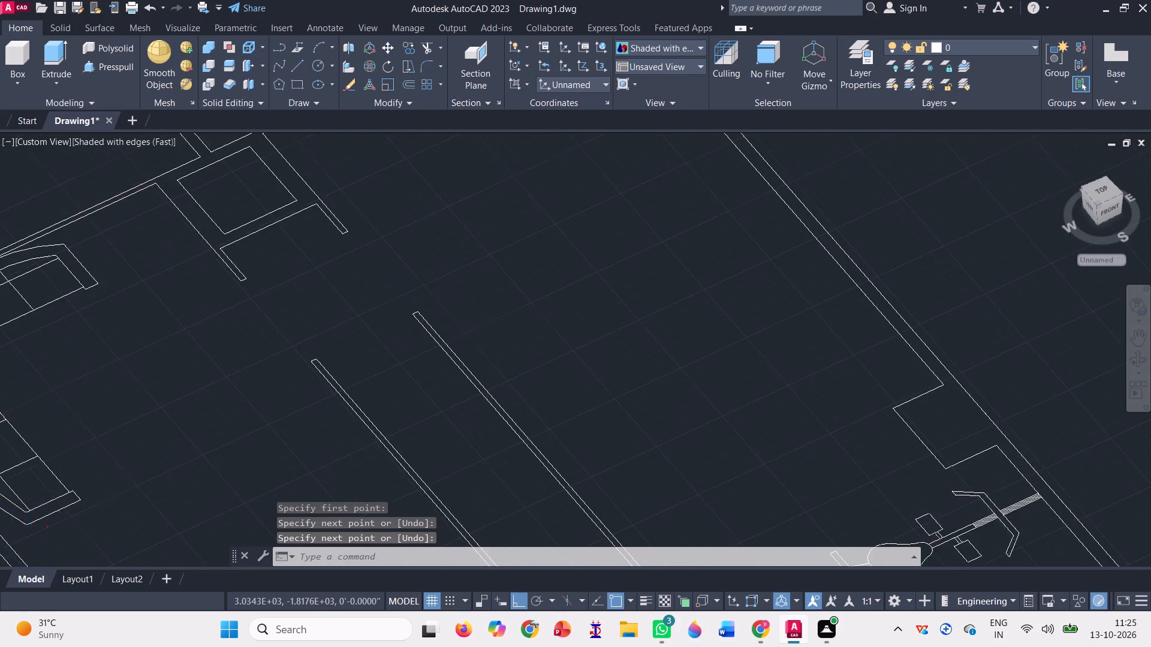
Draw the south wall's inner line from the southeast corner column to the end of the corridor's east partition.
scroll(406, 309, "down", 2)
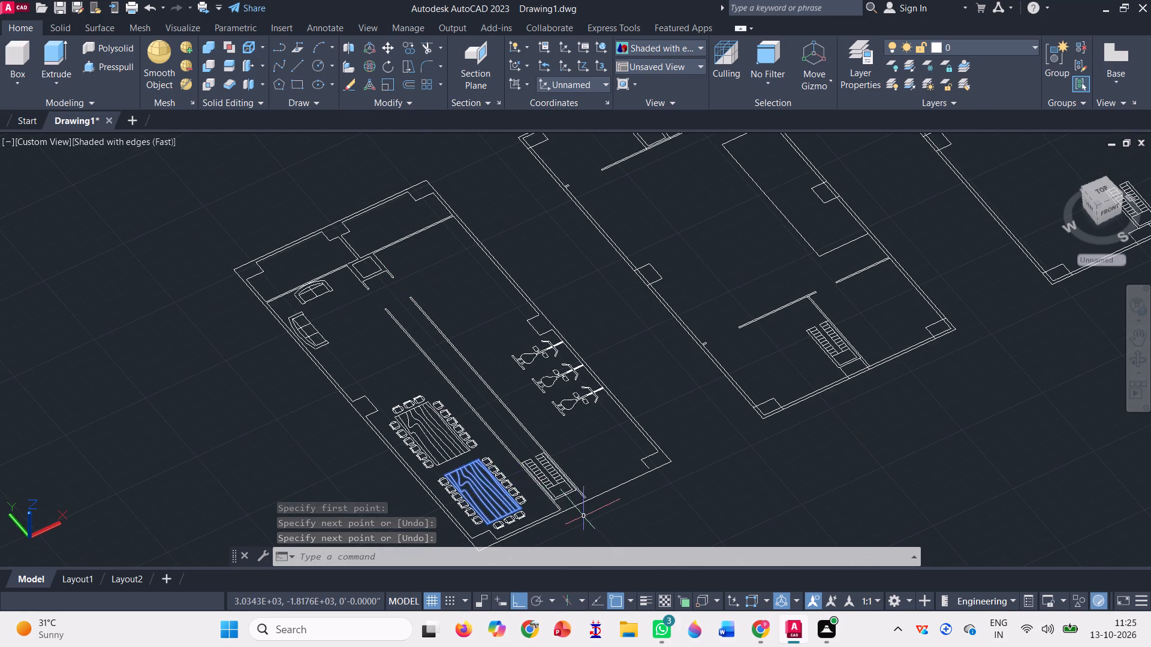
scroll(607, 530, "up", 3)
scroll(553, 490, "up", 1)
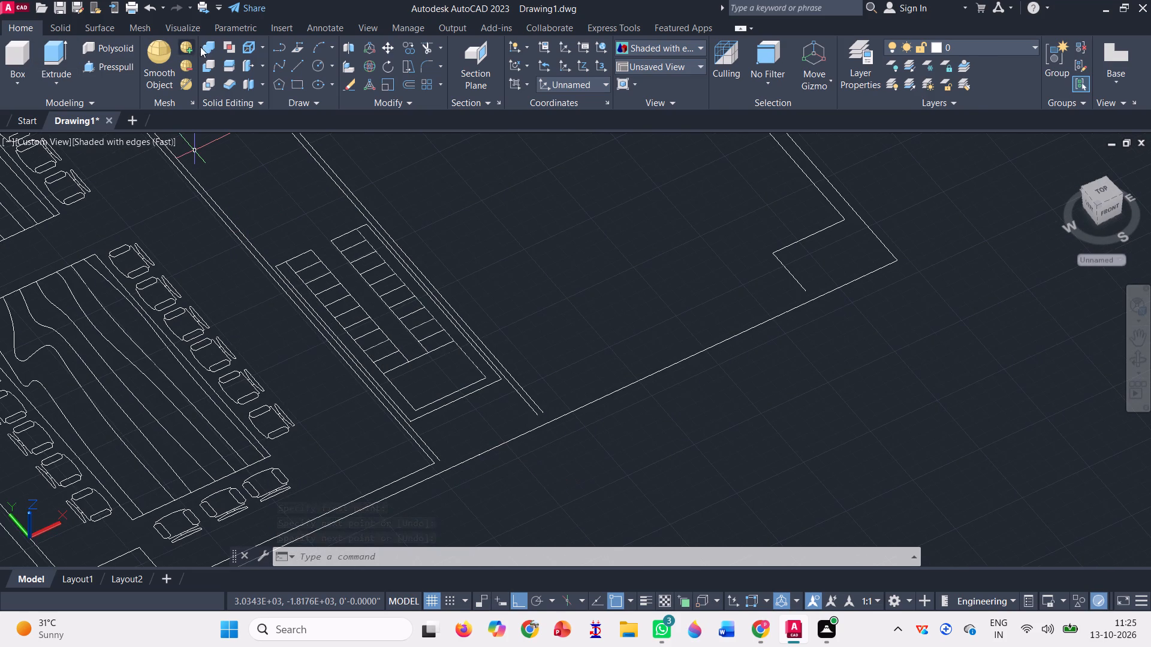
left_click(297, 68)
scroll(577, 408, "up", 1)
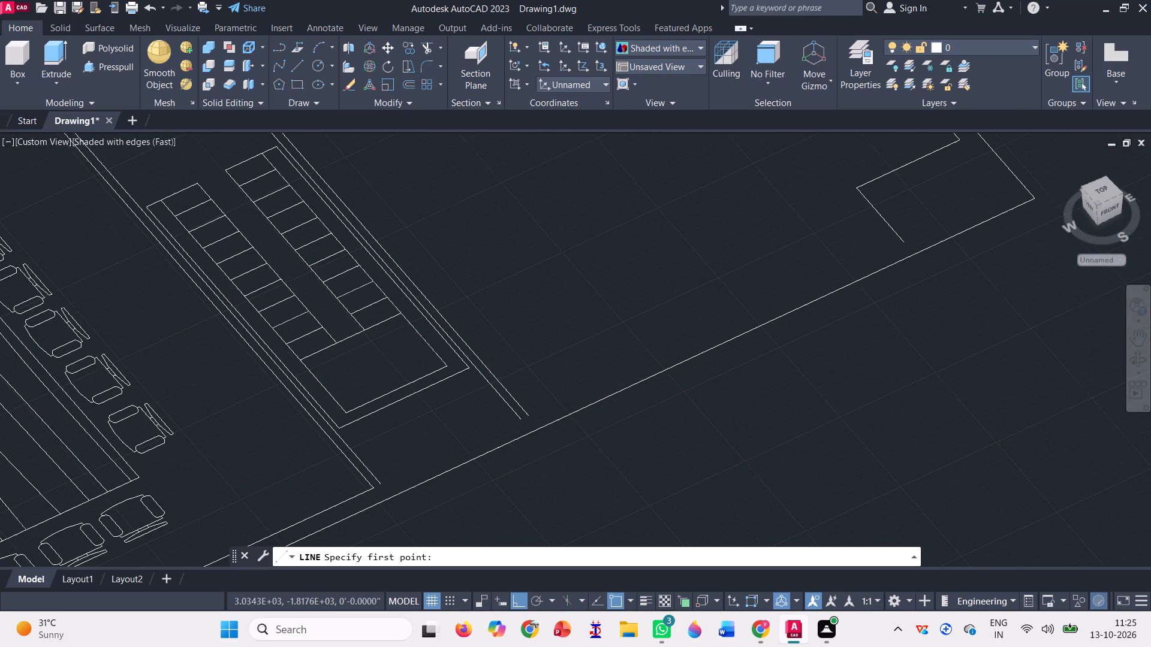
left_click(905, 241)
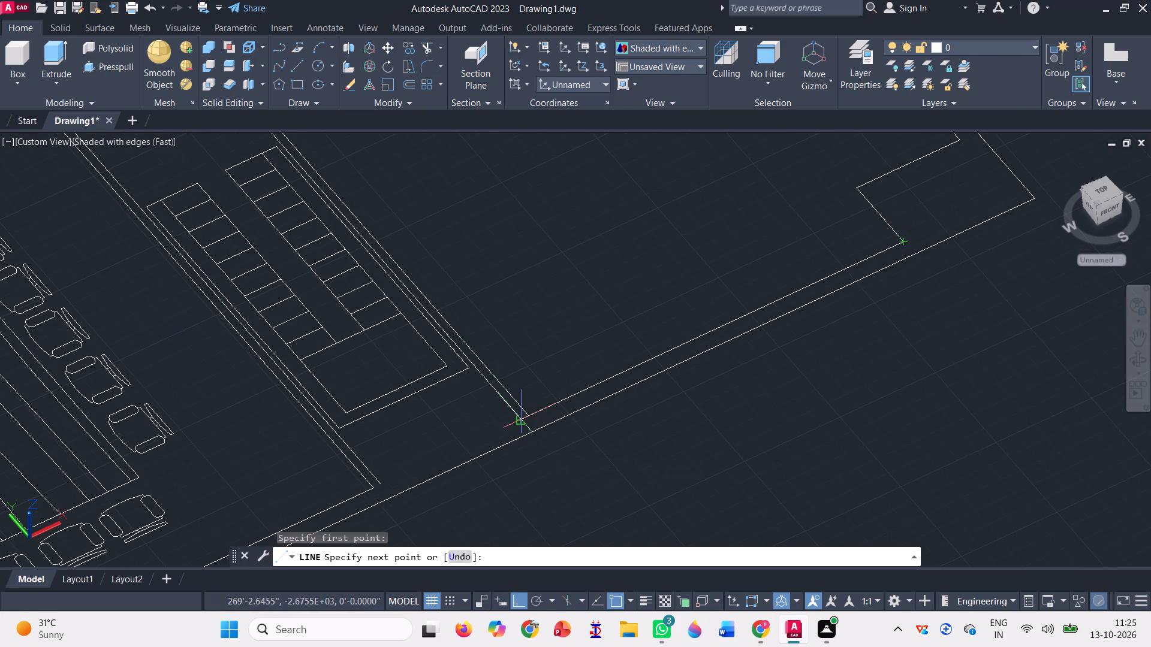
scroll(525, 419, "up", 3)
left_click(543, 407)
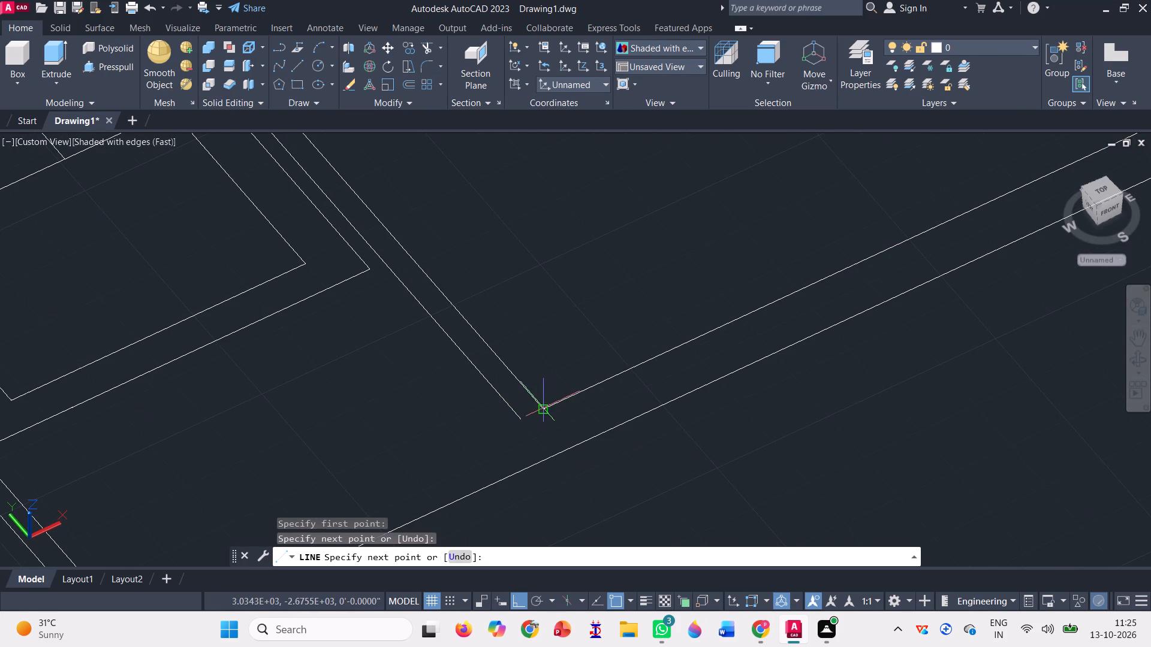
scroll(533, 412, "down", 4)
scroll(536, 413, "up", 3)
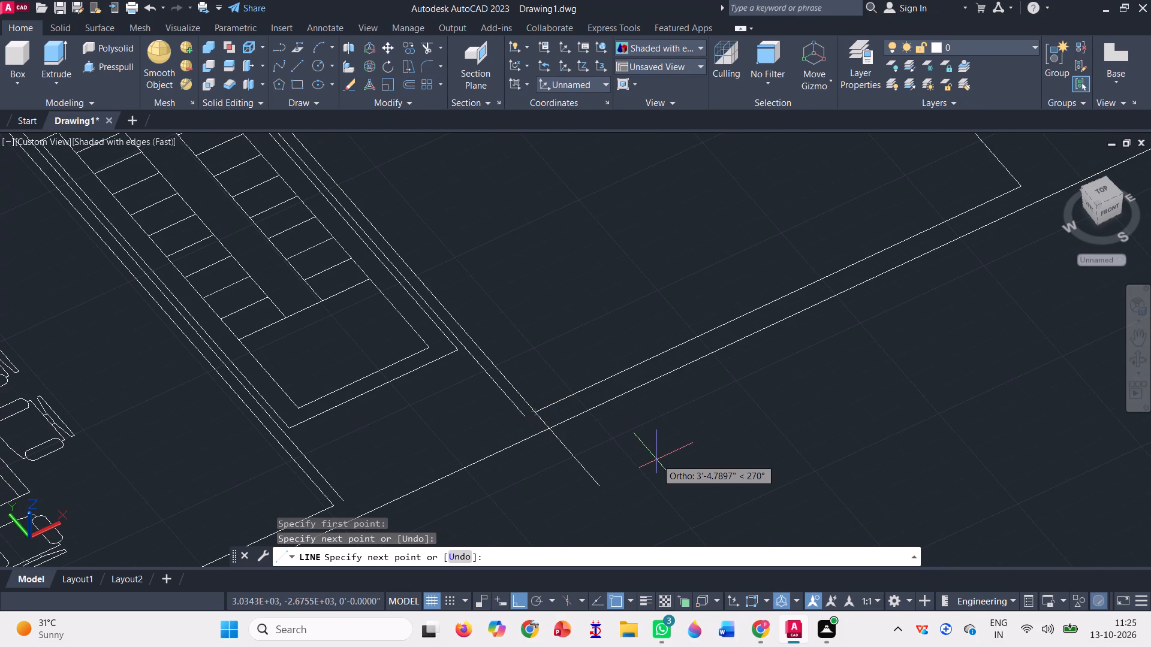
key("space")
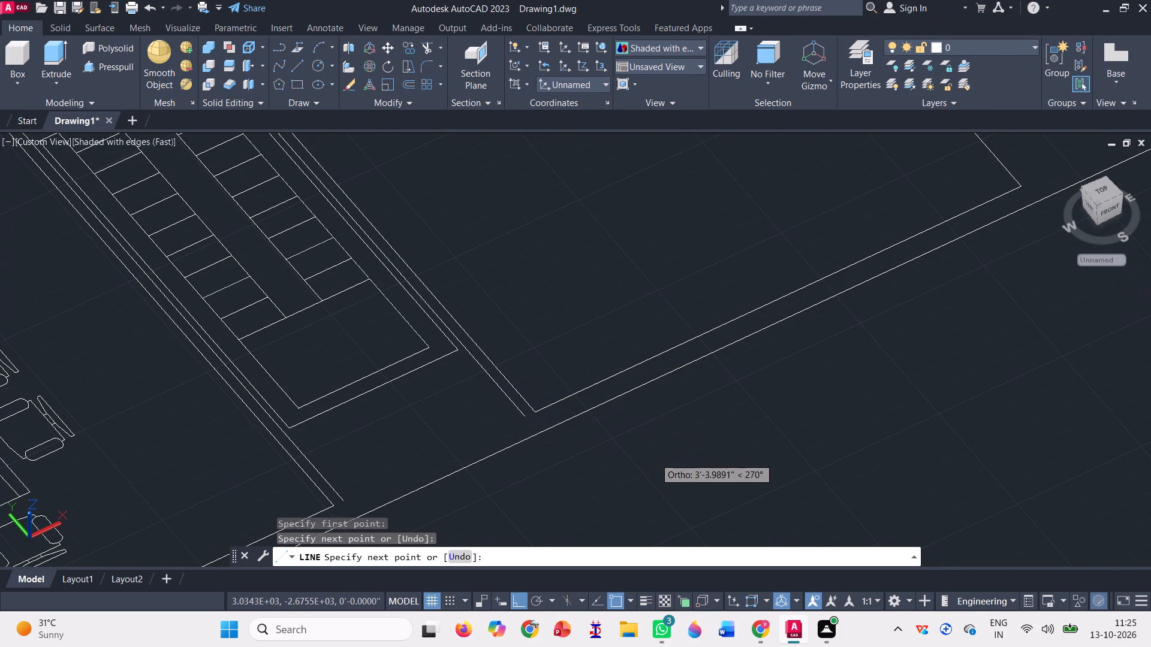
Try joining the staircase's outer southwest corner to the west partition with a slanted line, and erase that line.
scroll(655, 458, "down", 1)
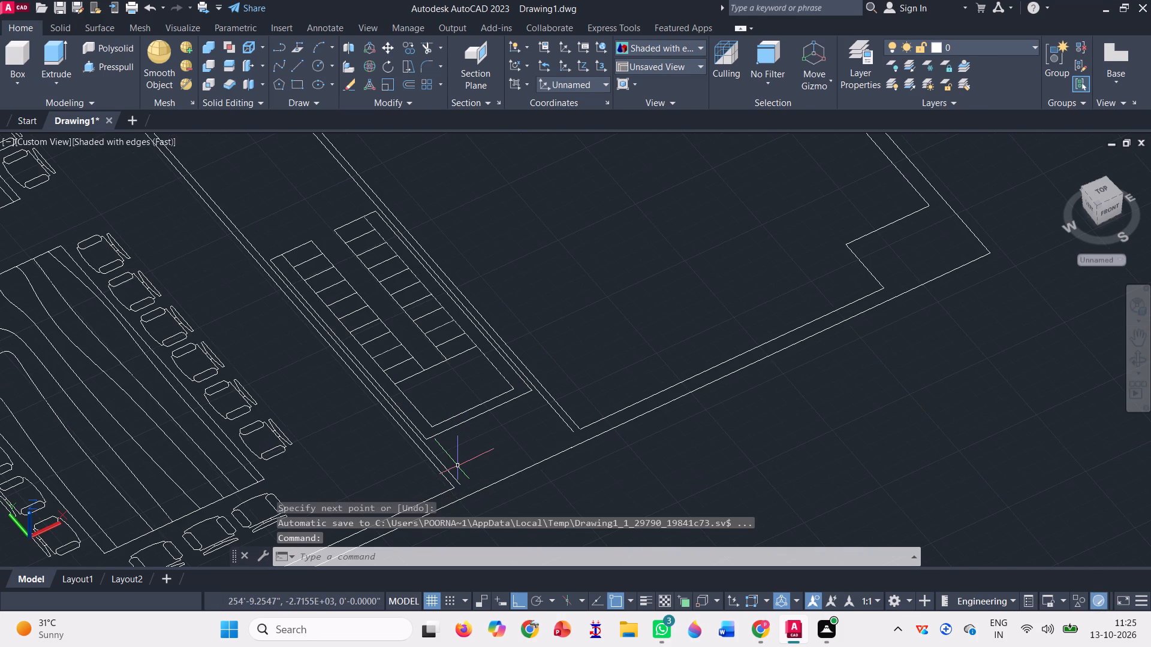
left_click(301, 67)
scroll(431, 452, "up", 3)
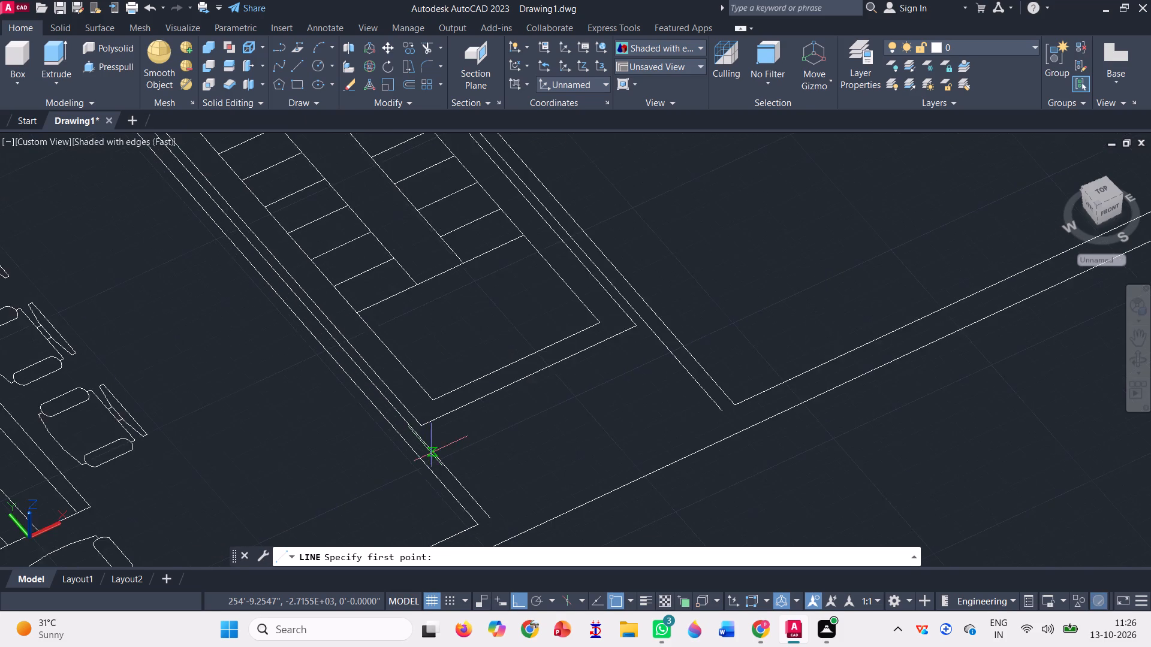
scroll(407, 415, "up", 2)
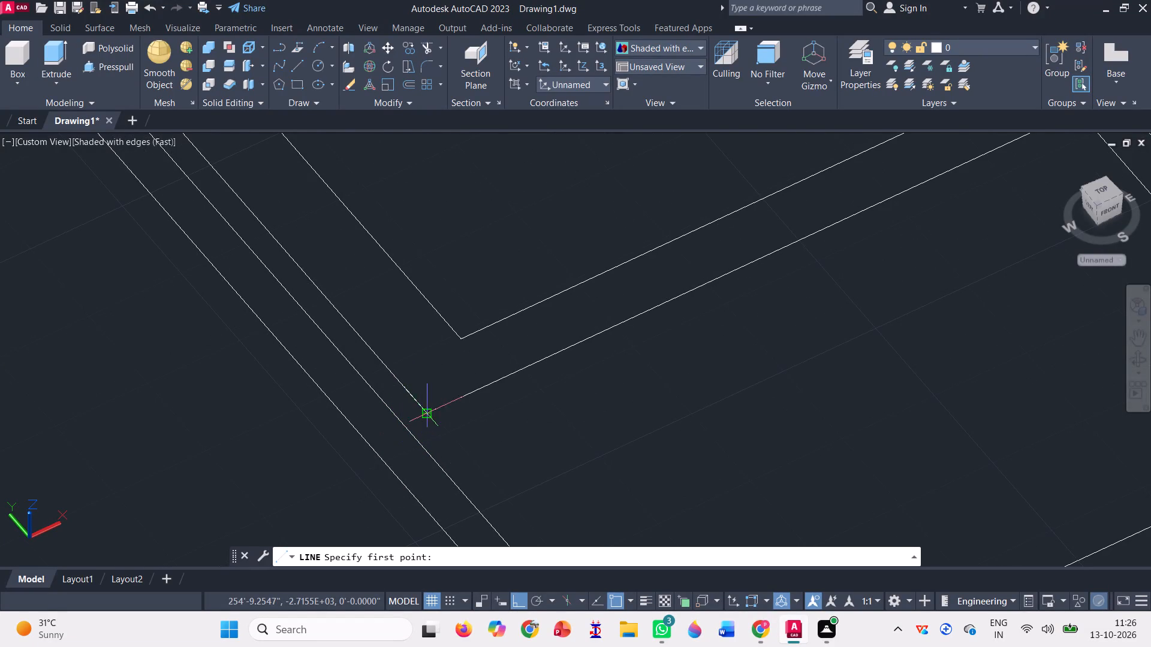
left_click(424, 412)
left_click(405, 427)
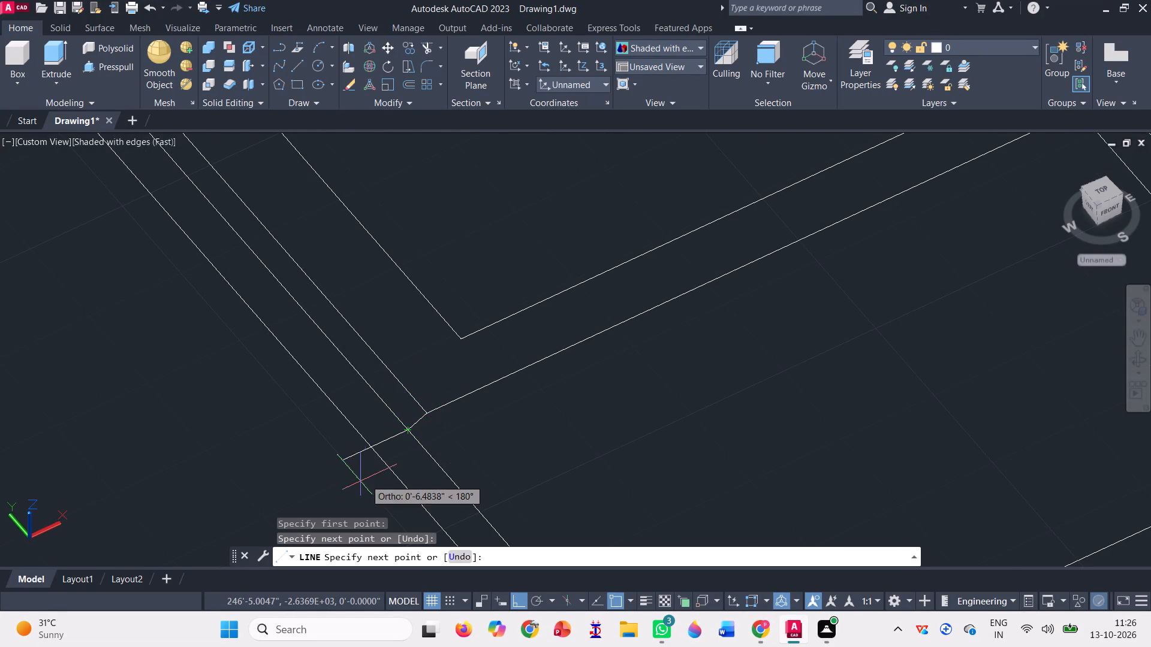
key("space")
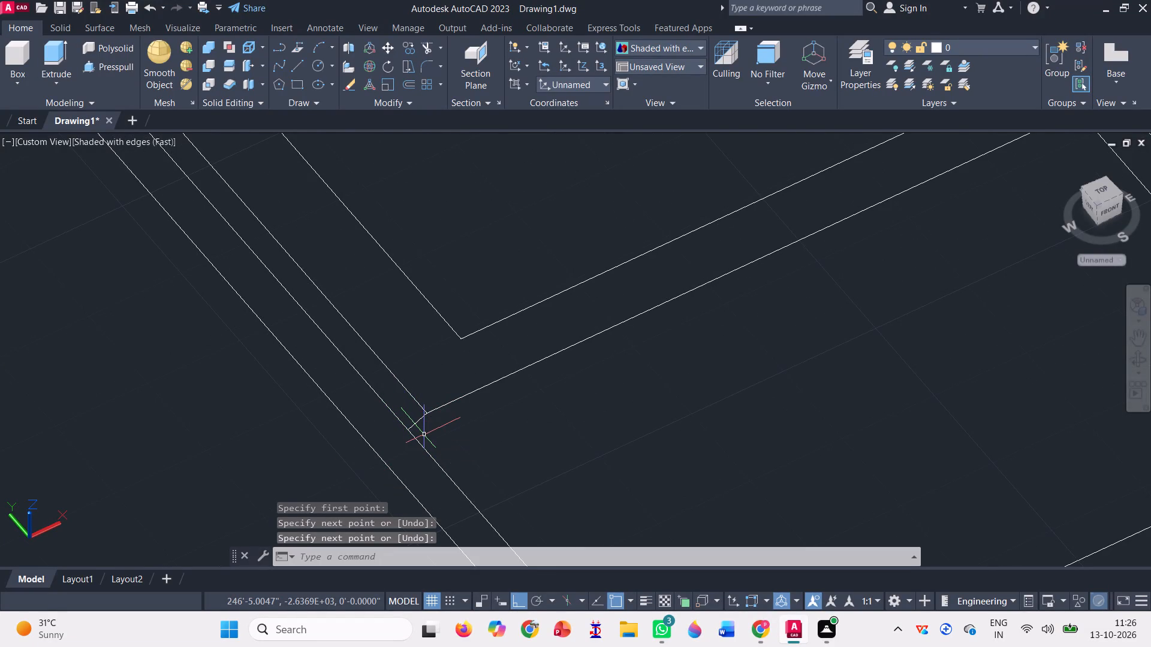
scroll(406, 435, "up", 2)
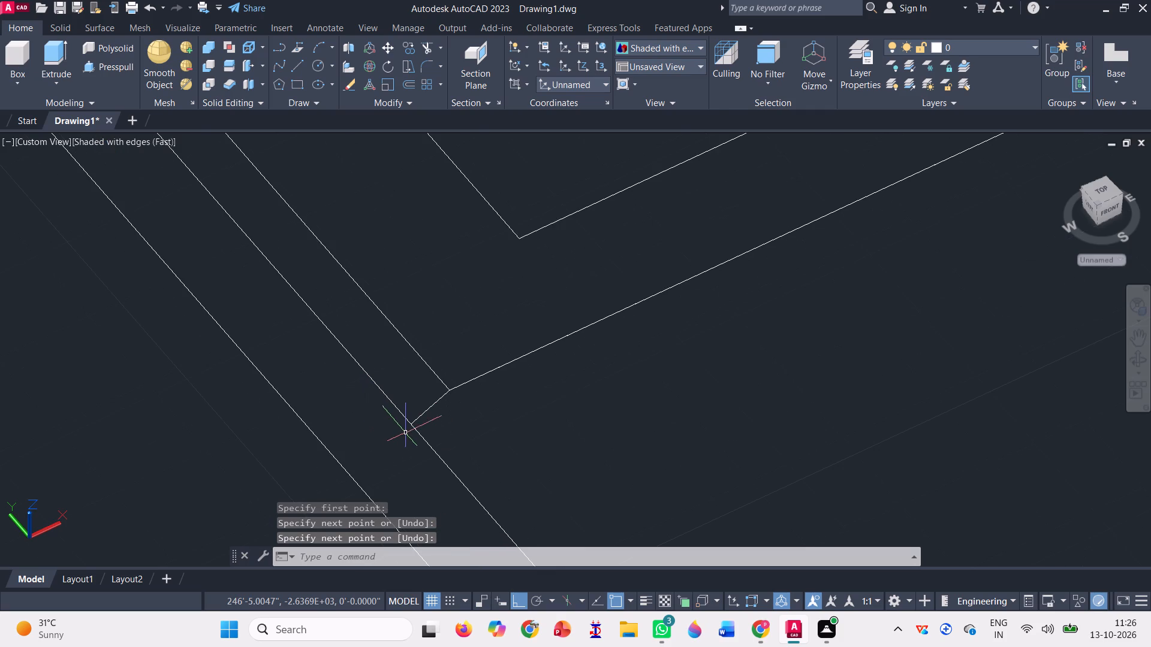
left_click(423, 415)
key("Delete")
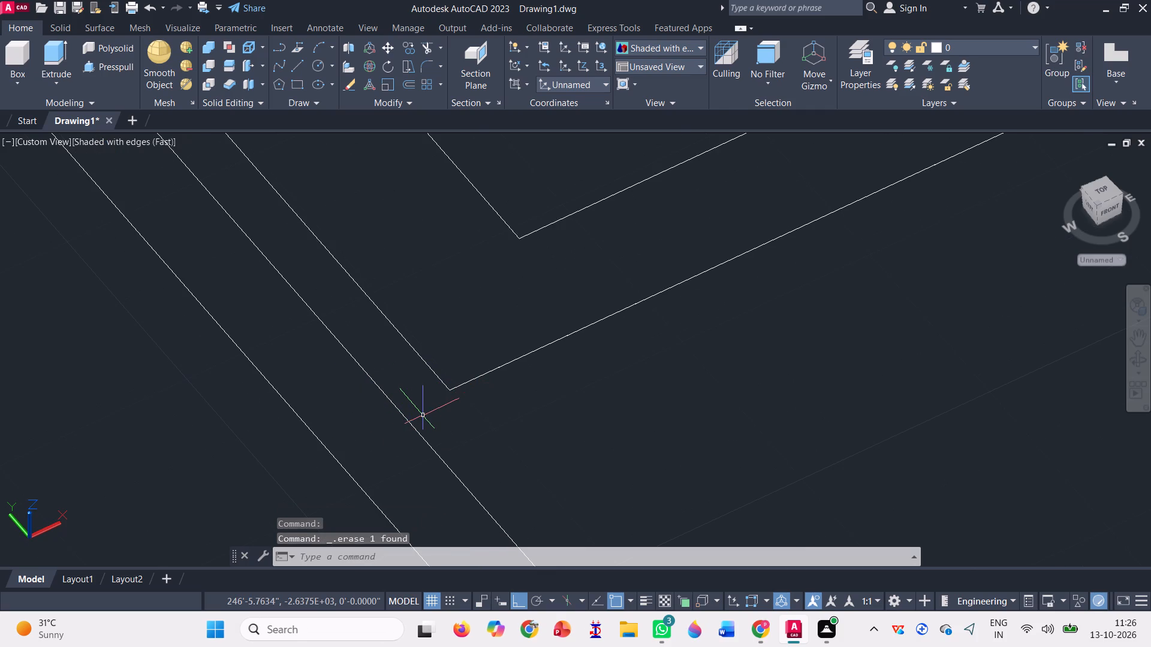
Draw a straight line from the staircase's outer southwest corner perpendicular to the inner line of the west partition.
left_click(303, 68)
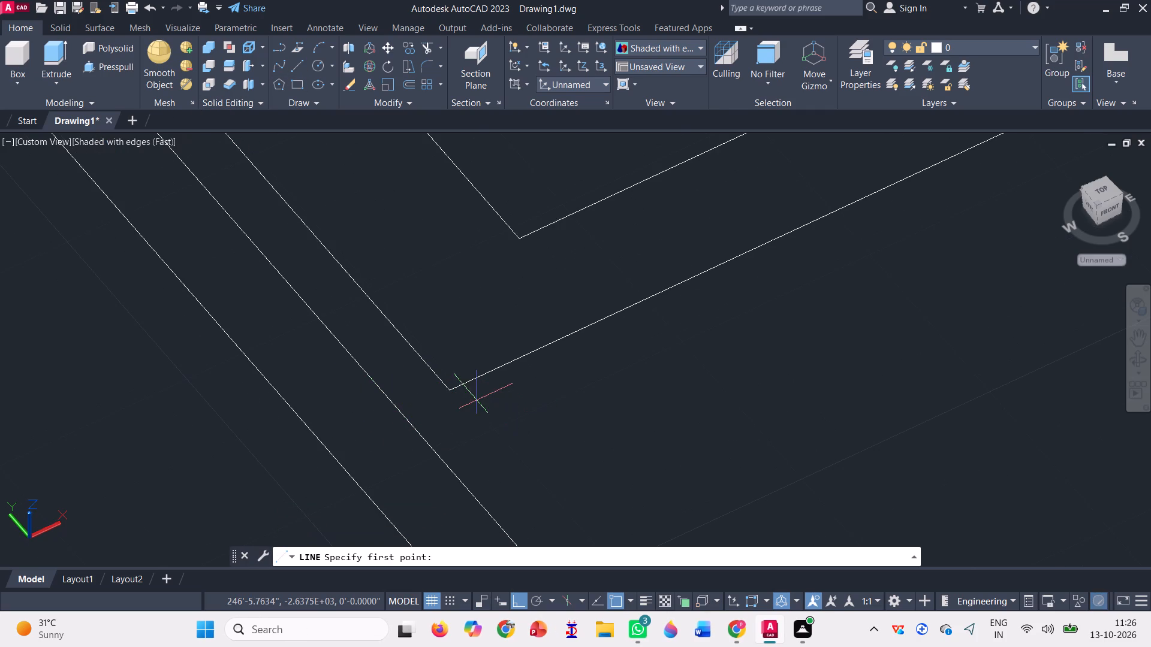
left_click(450, 389)
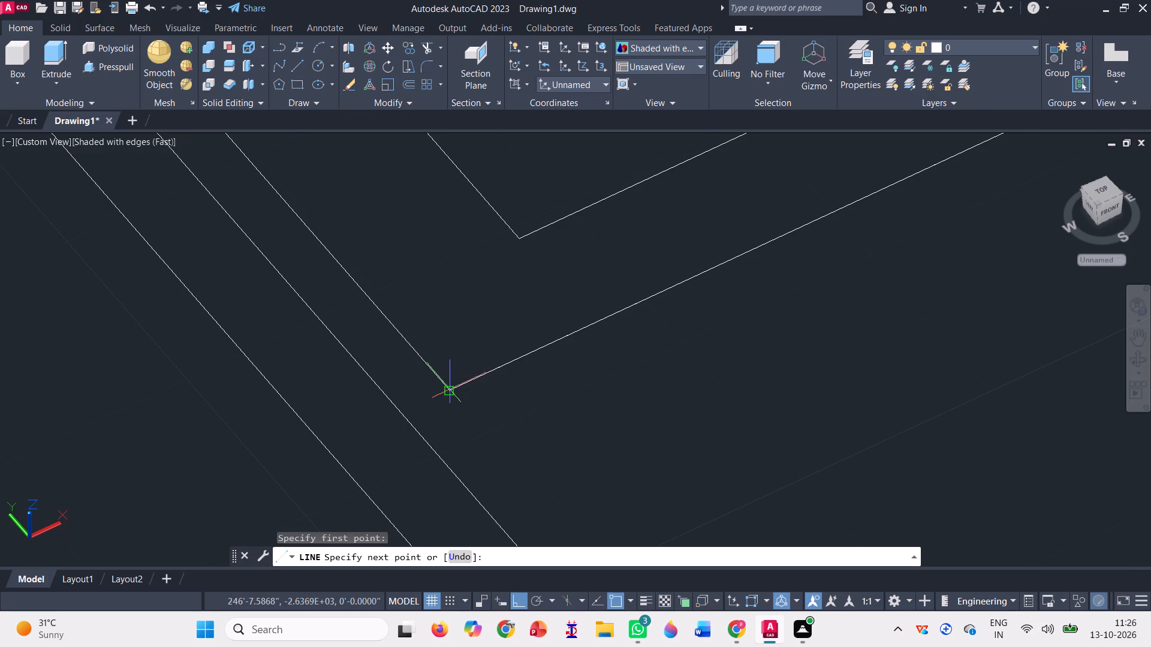
left_click(402, 406)
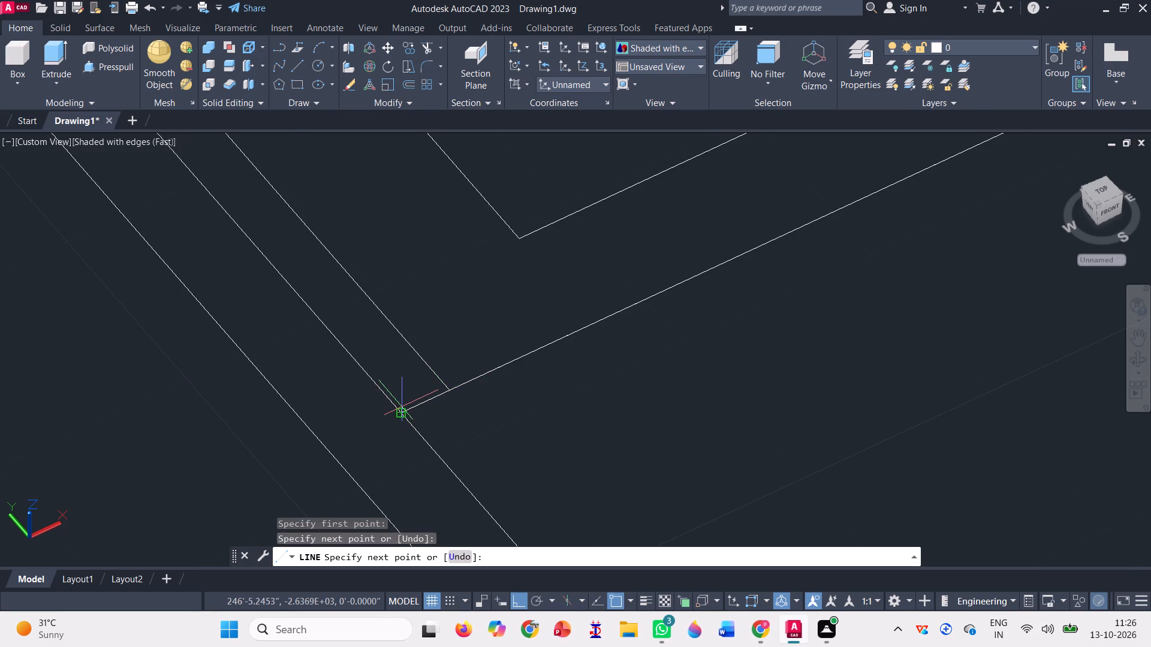
key("space")
Draw a straight line from the staircase's outer southeast corner perpendicular to the inner line of the east partition.
scroll(352, 448, "down", 1)
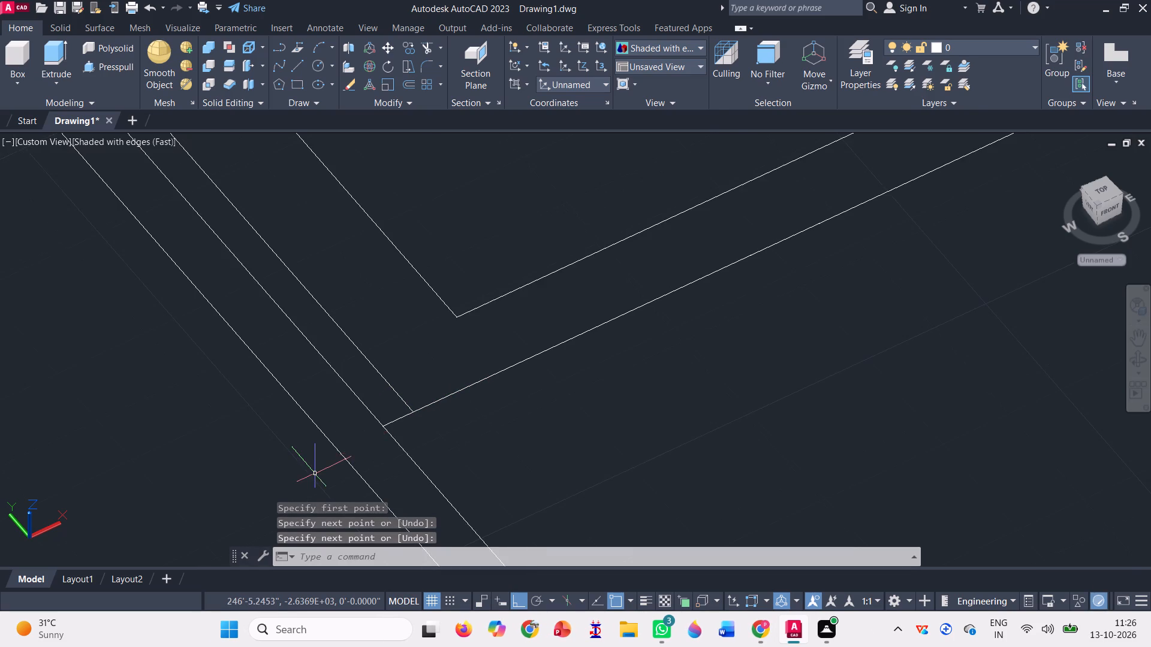
scroll(314, 474, "down", 2)
scroll(717, 253, "up", 2)
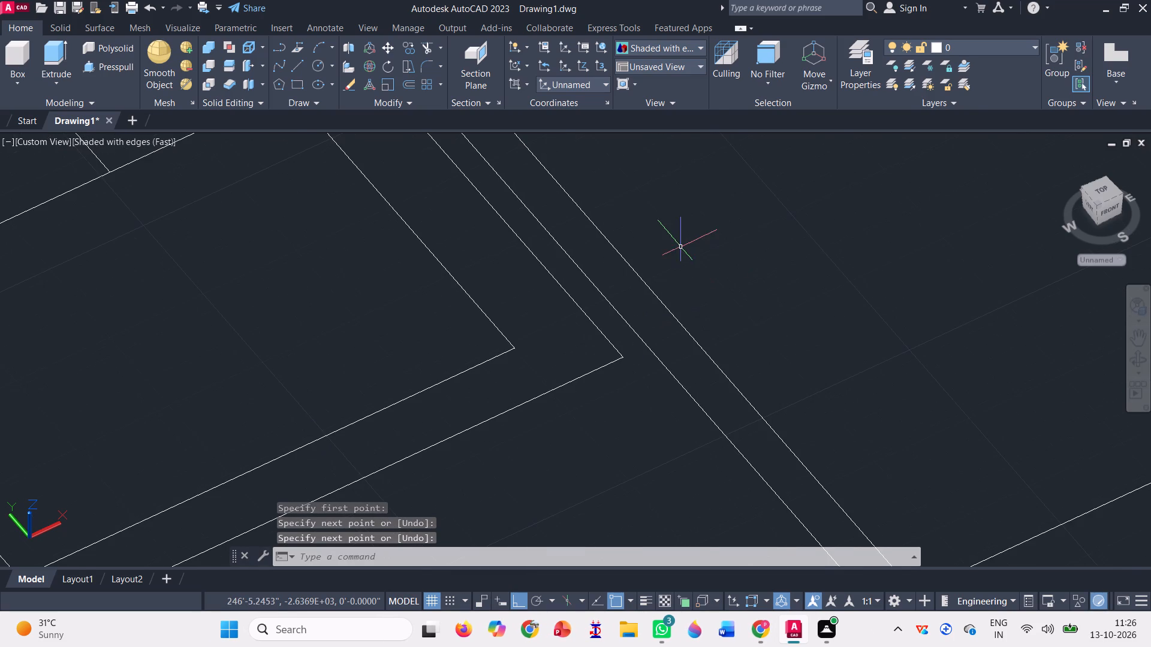
left_click(293, 58)
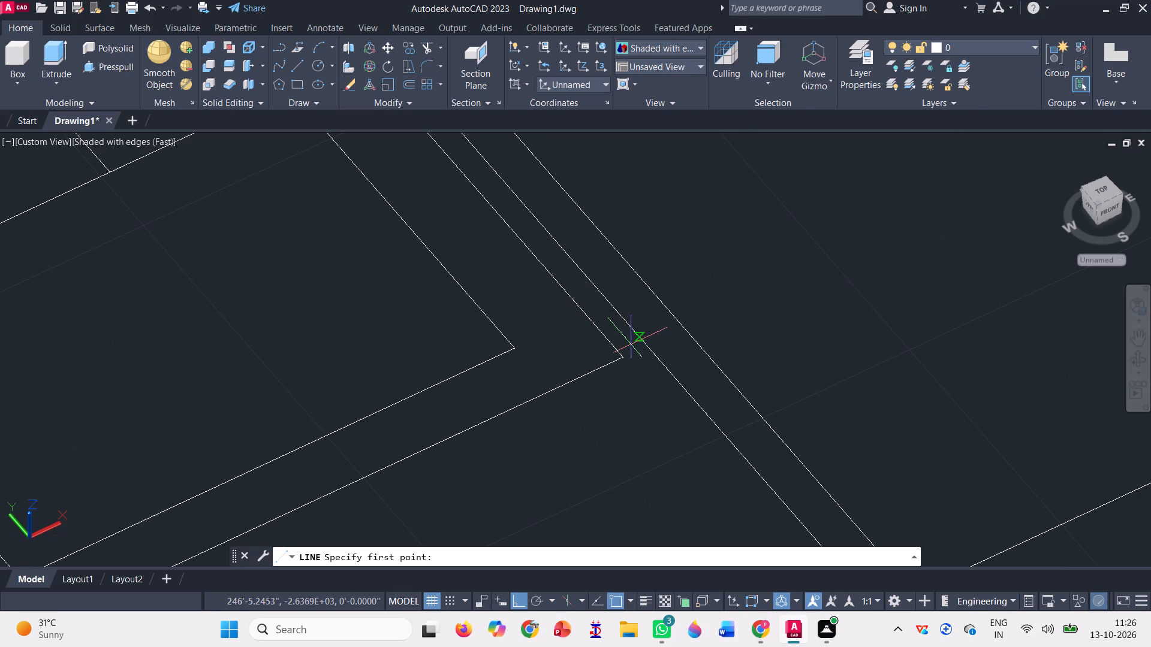
left_click(619, 359)
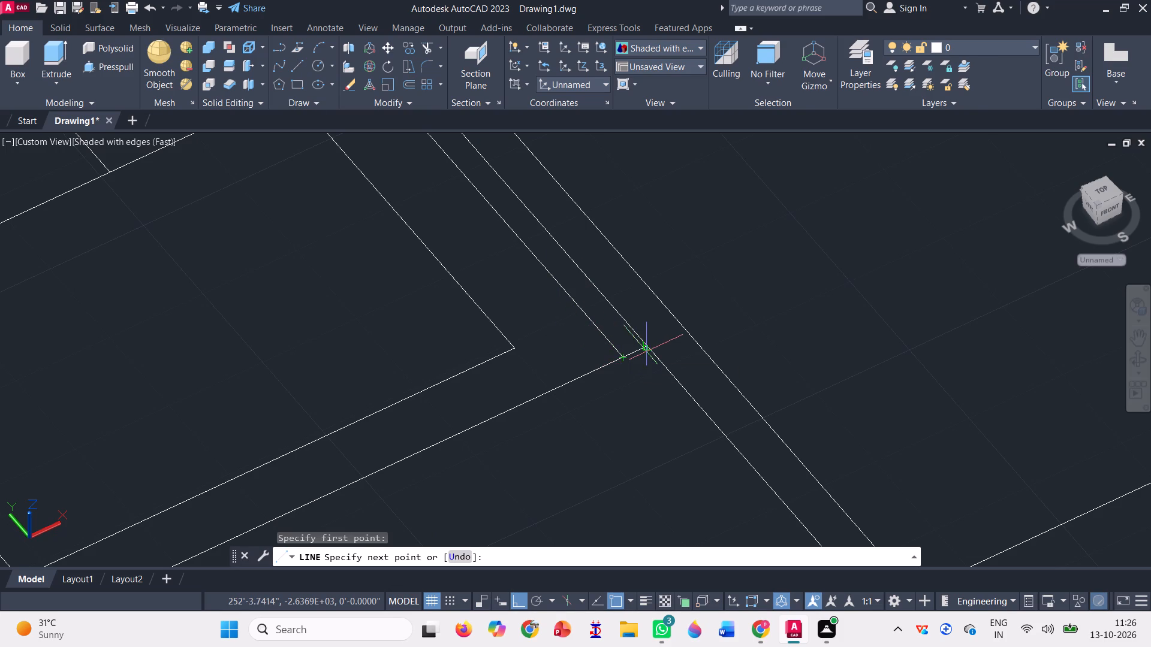
left_click(647, 347)
key("space")
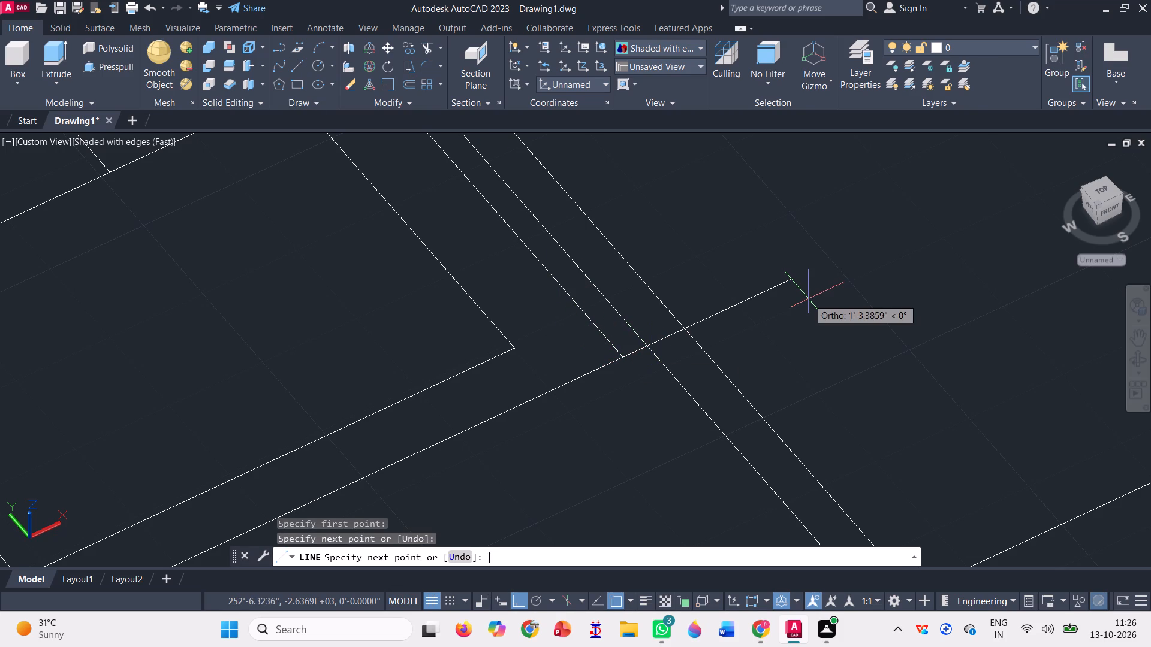
Trim the inner lines of the east and west partitions where they extend south beyond the staircase.
scroll(481, 361, "down", 1)
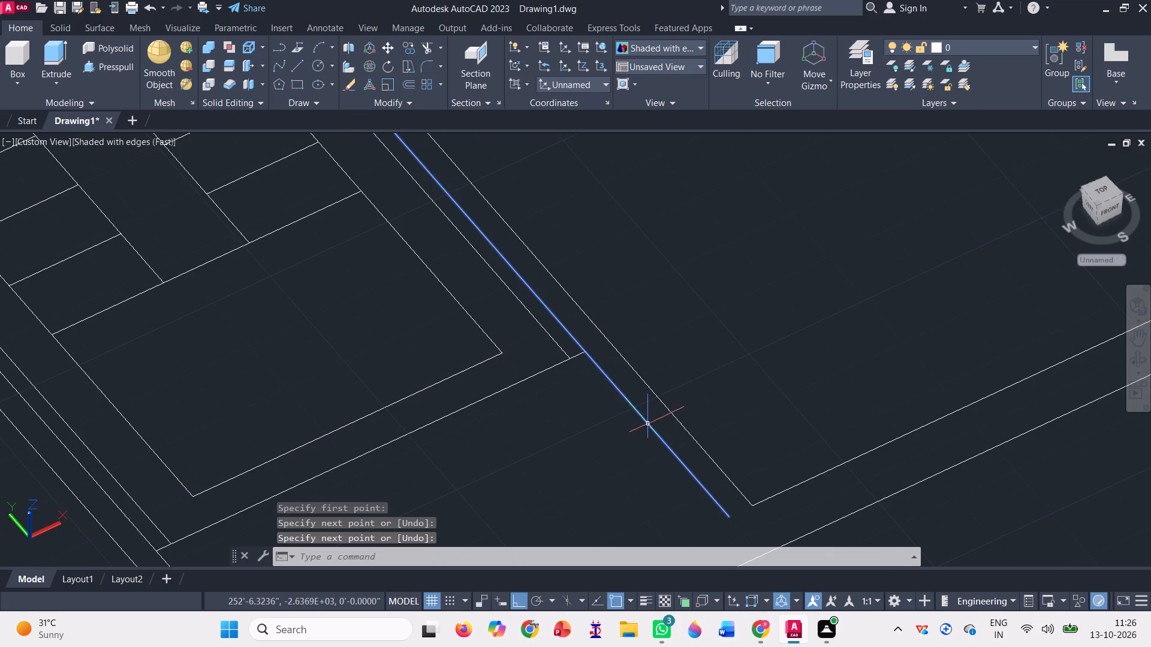
scroll(647, 423, "down", 1)
left_click(429, 41)
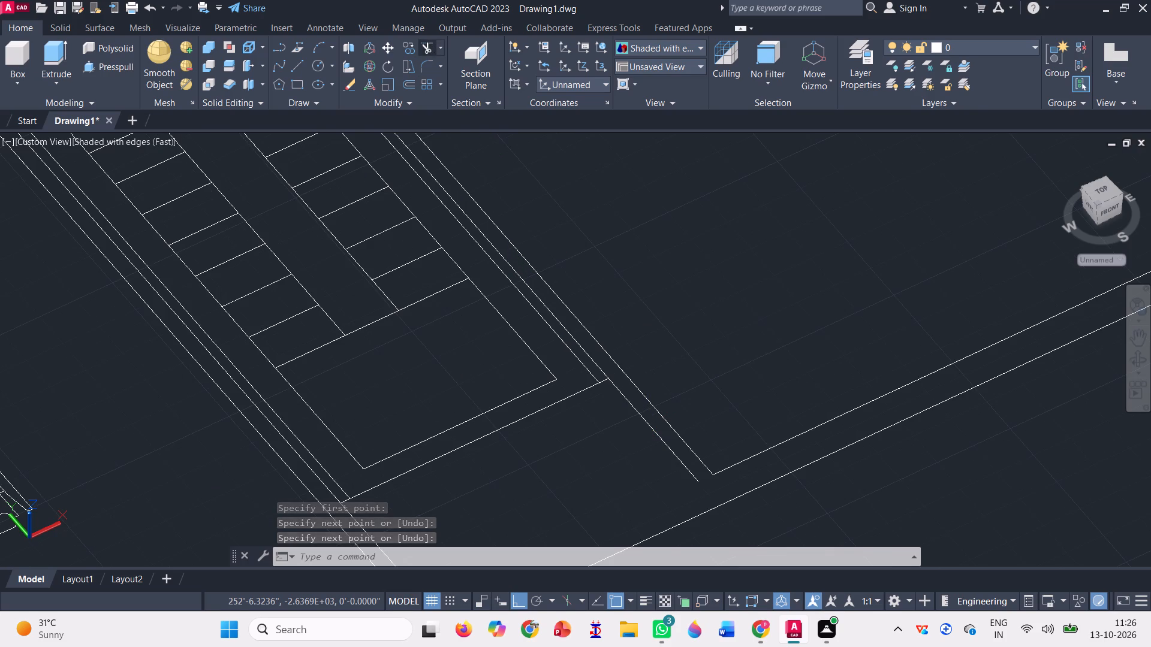
scroll(537, 431, "up", 2)
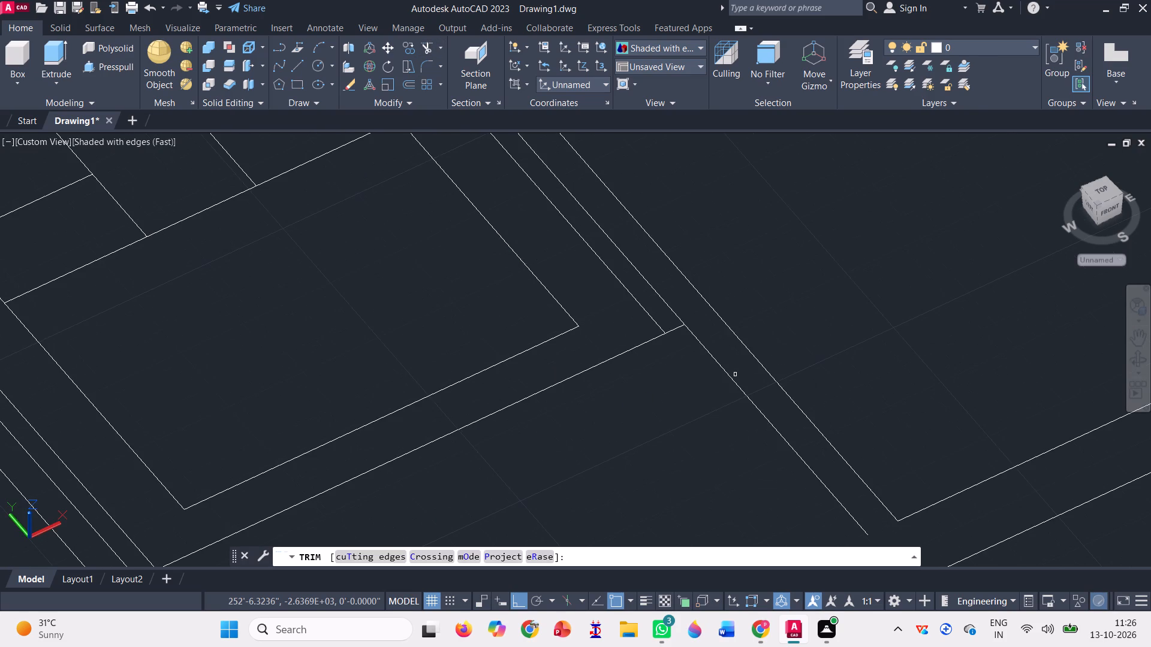
left_click(736, 382)
scroll(674, 401, "down", 2)
scroll(715, 310, "down", 1)
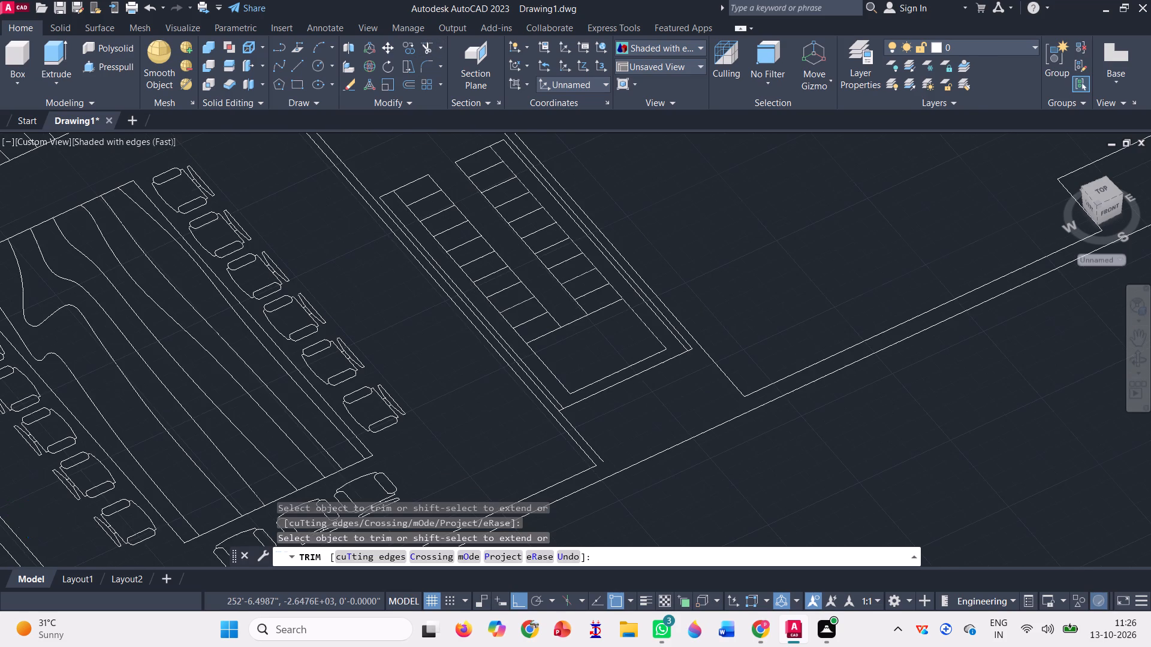
scroll(580, 449, "up", 2)
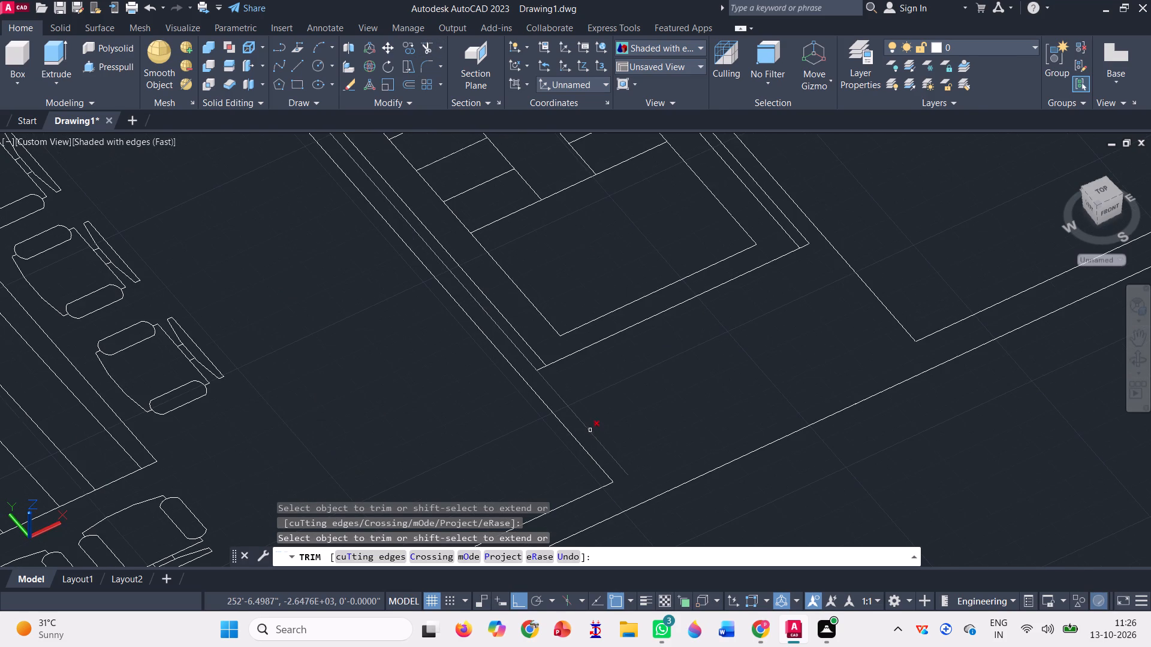
left_click(590, 430)
scroll(591, 430, "down", 3)
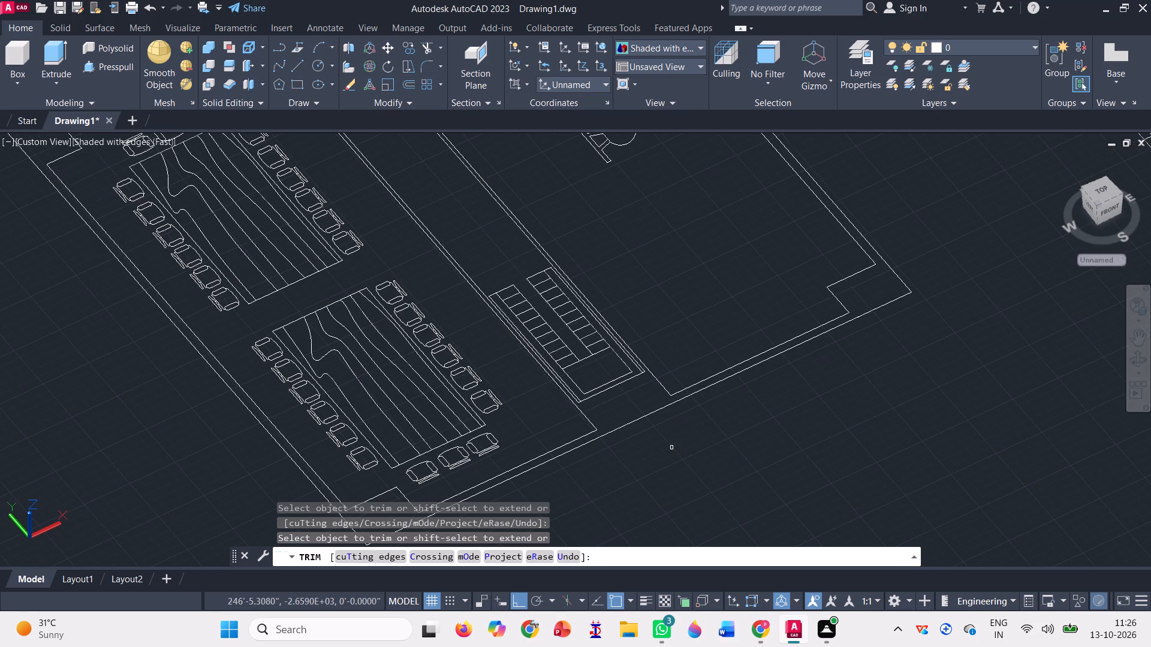
key("Escape")
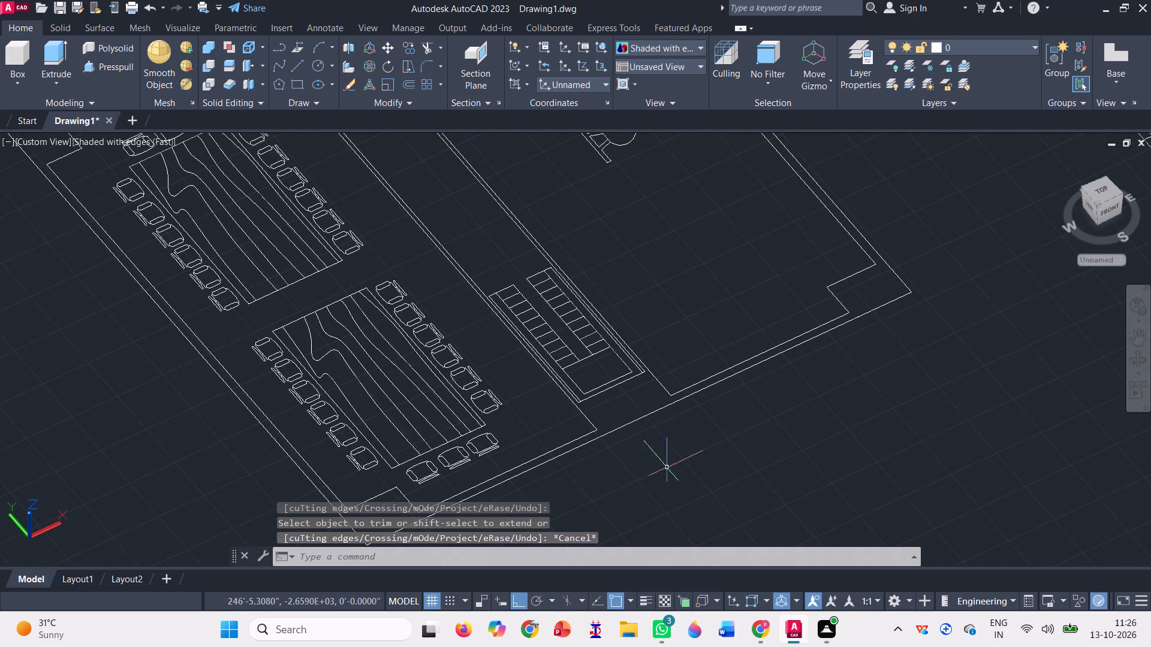
Select all linework of the furnished floor plan, including walls, partitions, staircase and furniture, and join it into polylines.
scroll(546, 476, "down", 2)
scroll(614, 439, "down", 1)
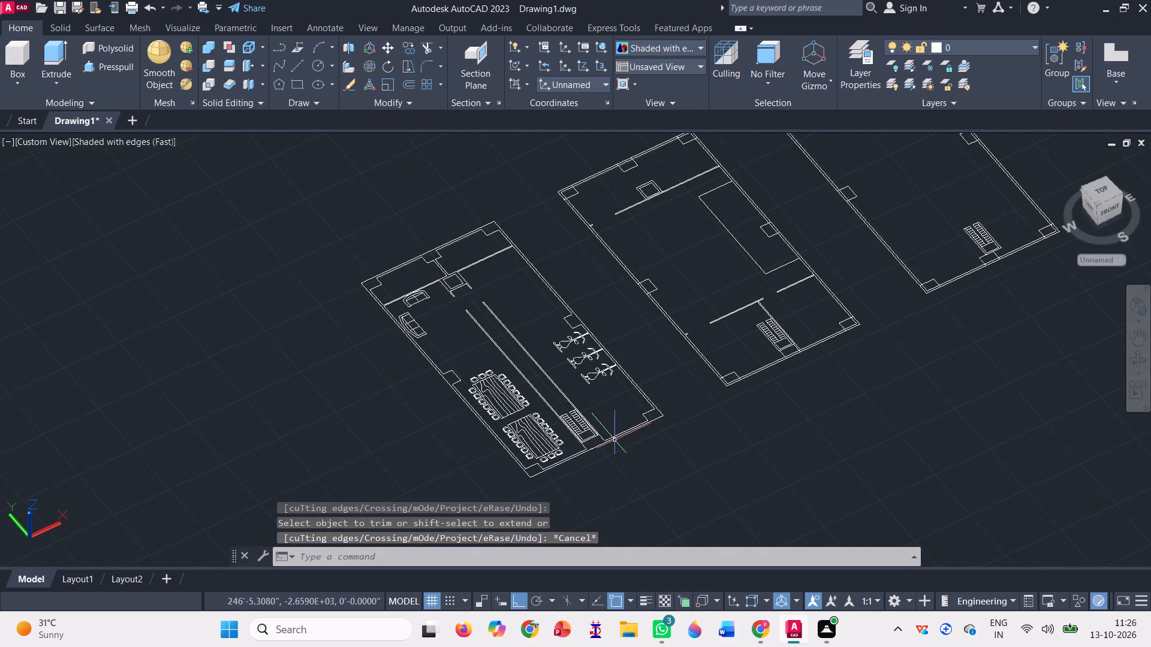
left_click(715, 442)
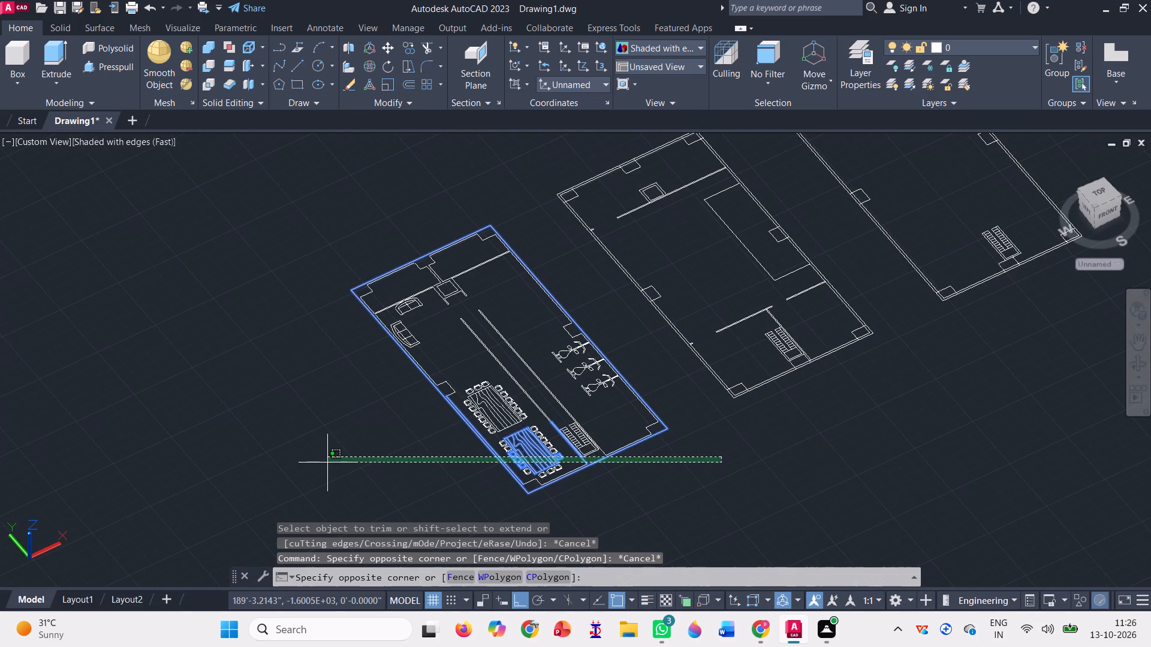
left_click(318, 450)
left_click(616, 502)
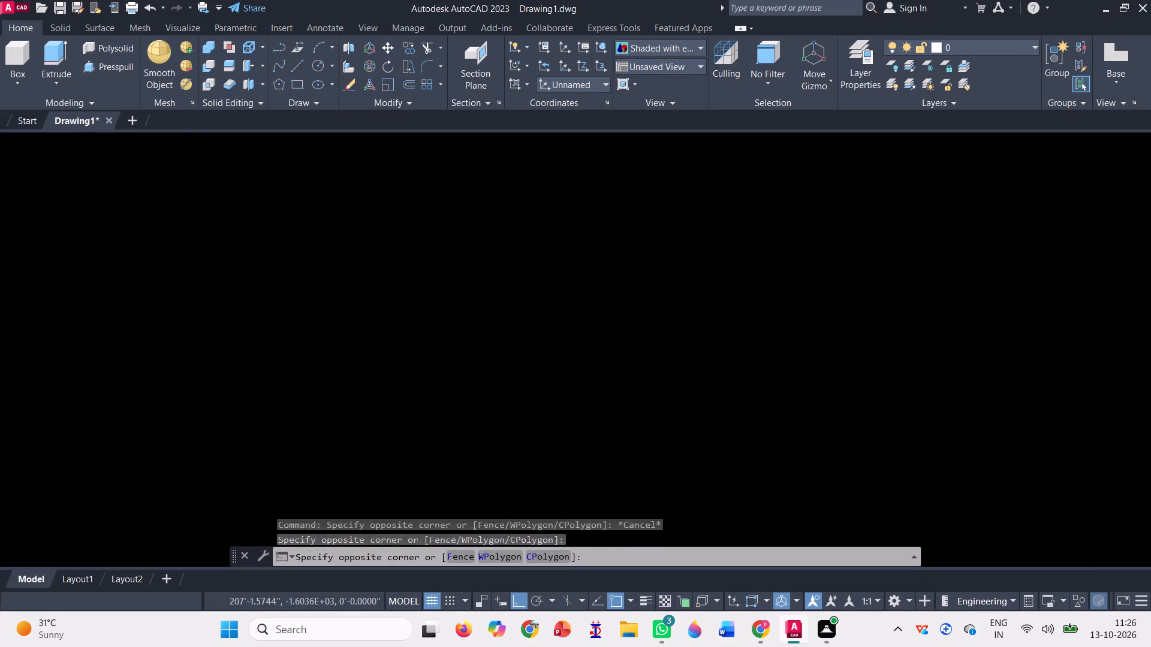
left_click(261, 284)
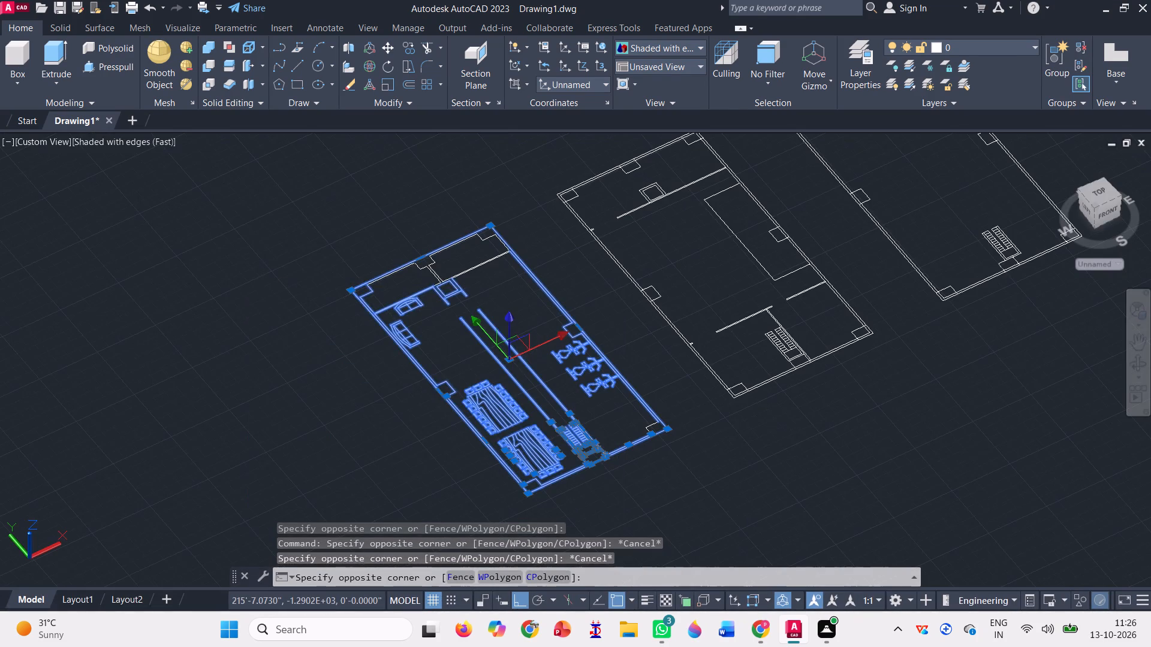
left_click(532, 306)
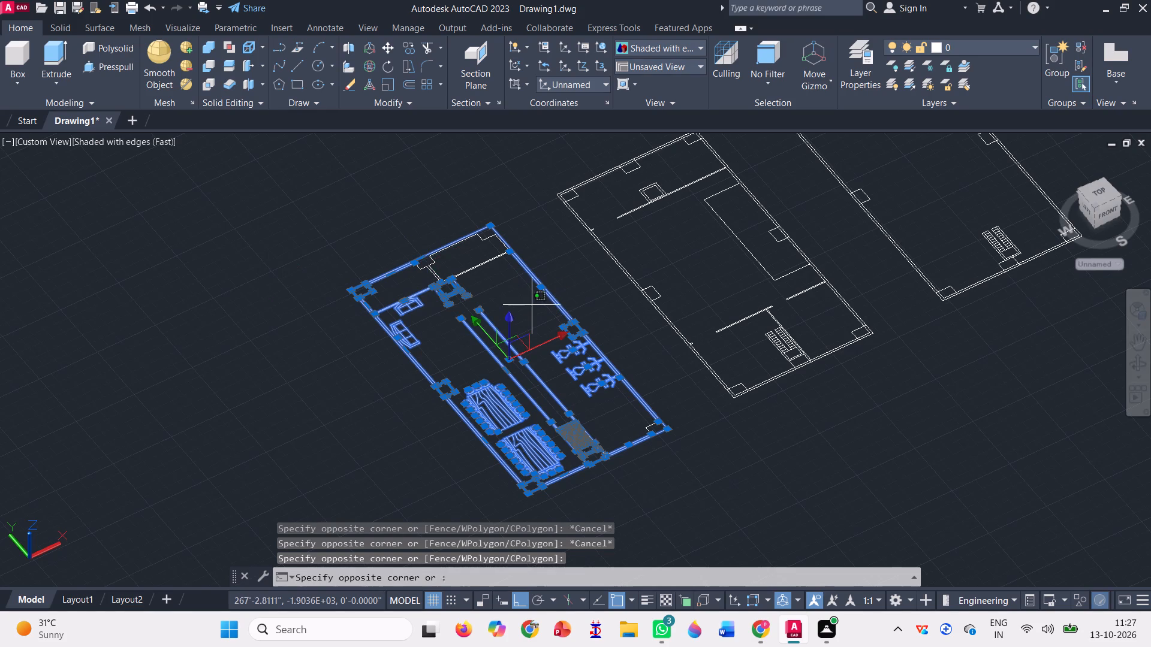
left_click(352, 195)
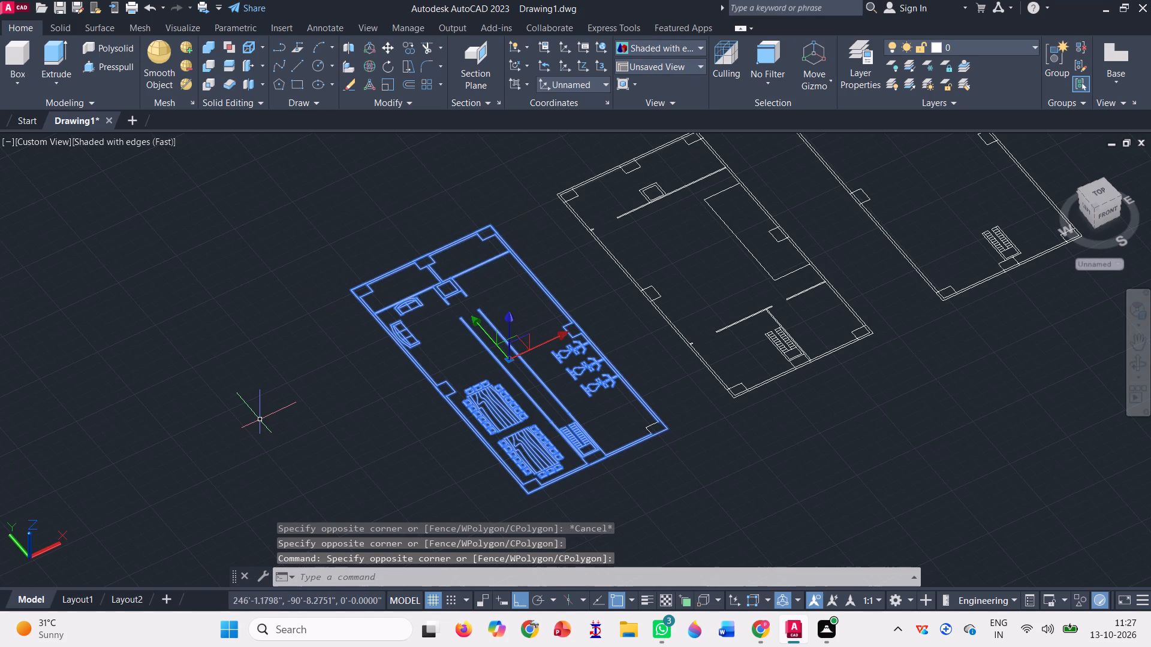
key("j")
key("Return")
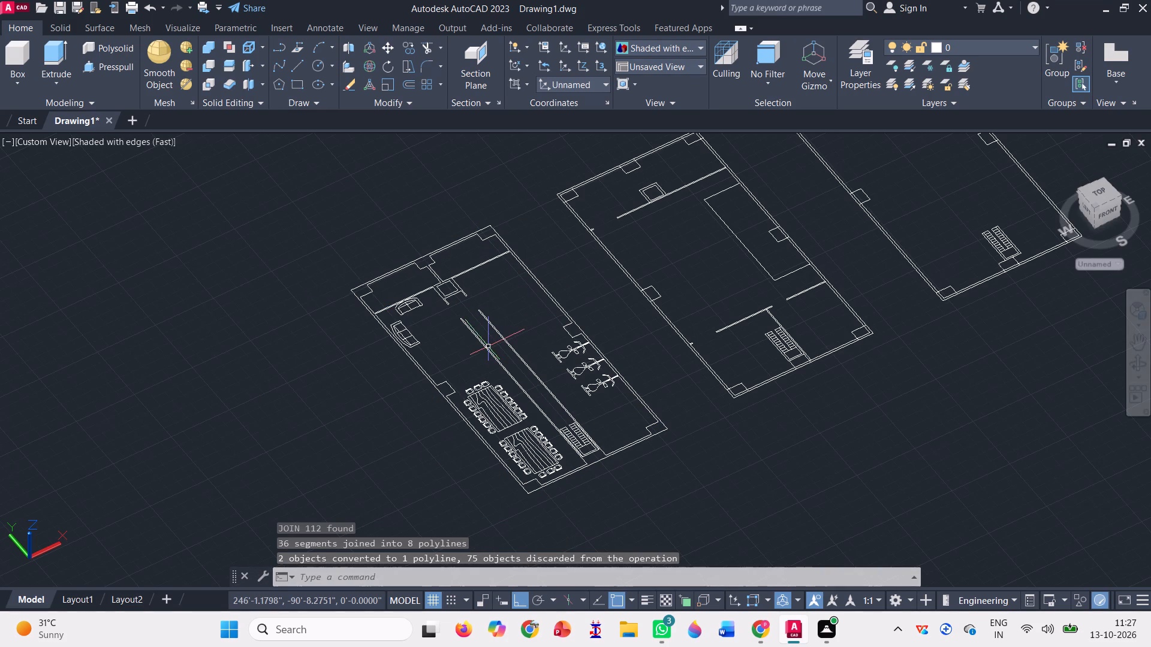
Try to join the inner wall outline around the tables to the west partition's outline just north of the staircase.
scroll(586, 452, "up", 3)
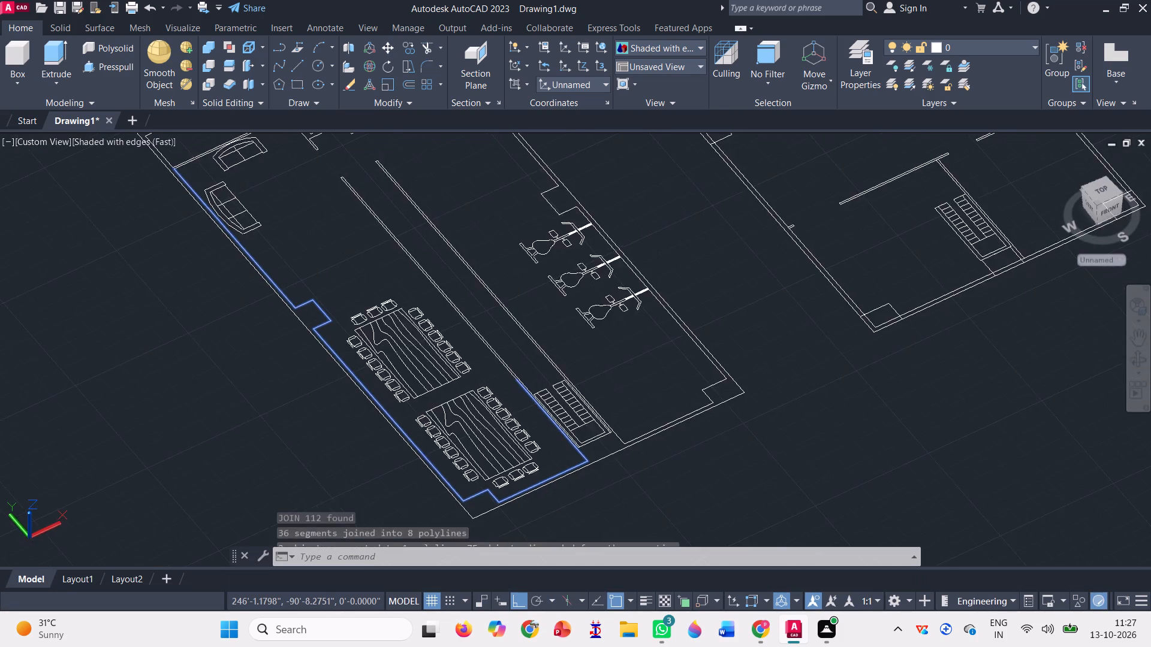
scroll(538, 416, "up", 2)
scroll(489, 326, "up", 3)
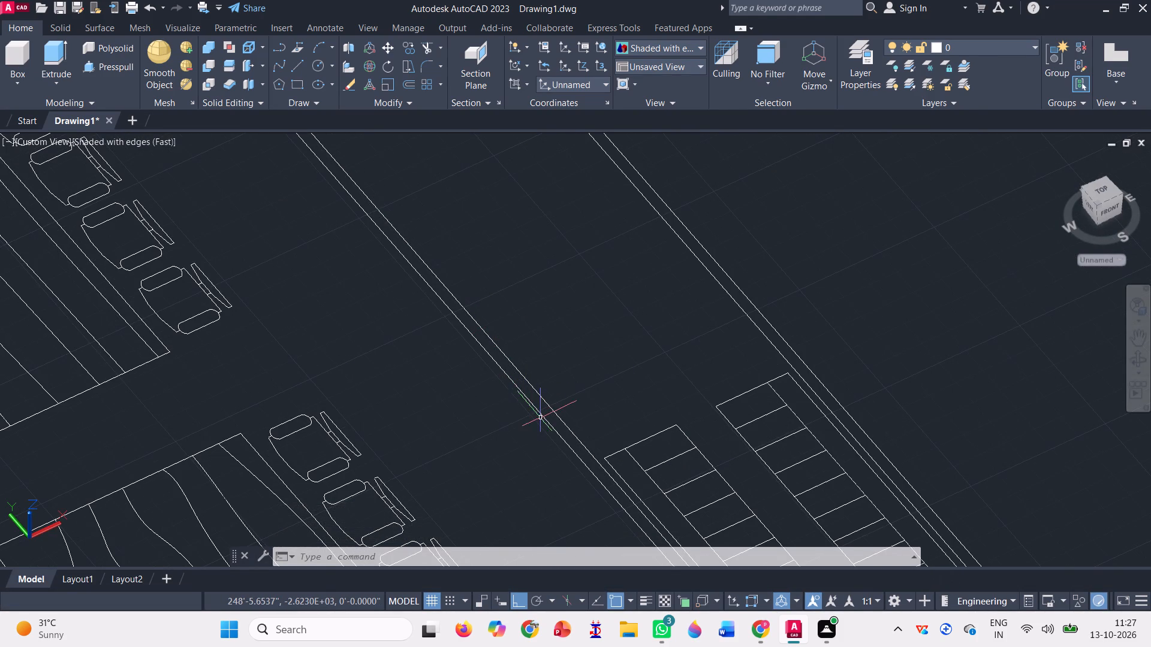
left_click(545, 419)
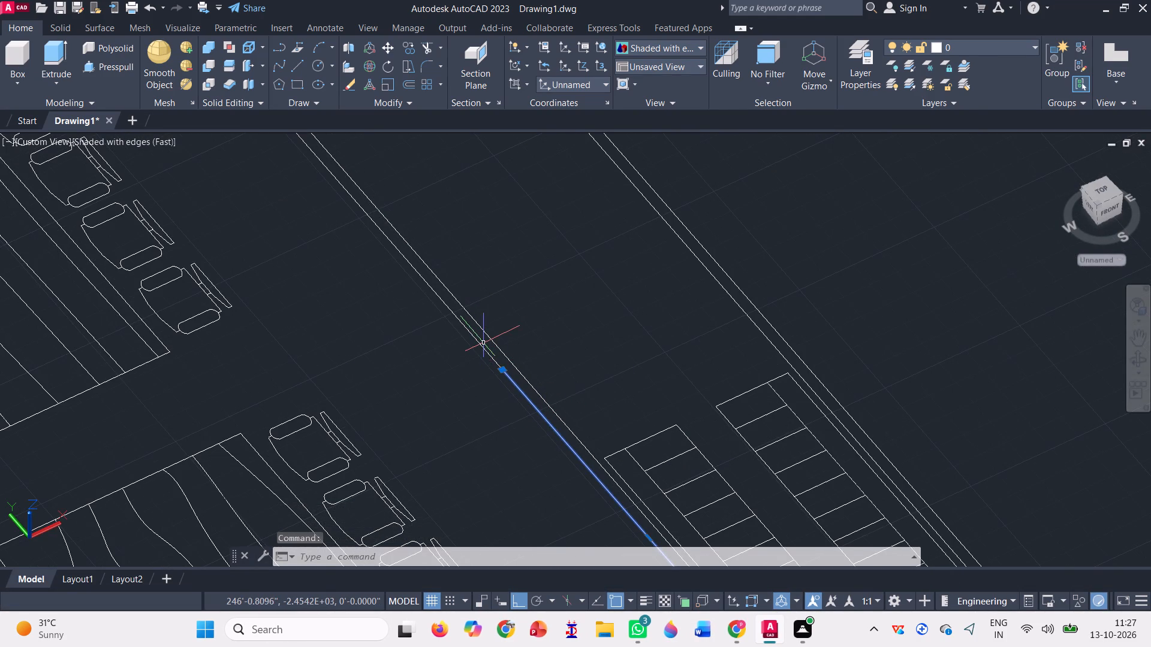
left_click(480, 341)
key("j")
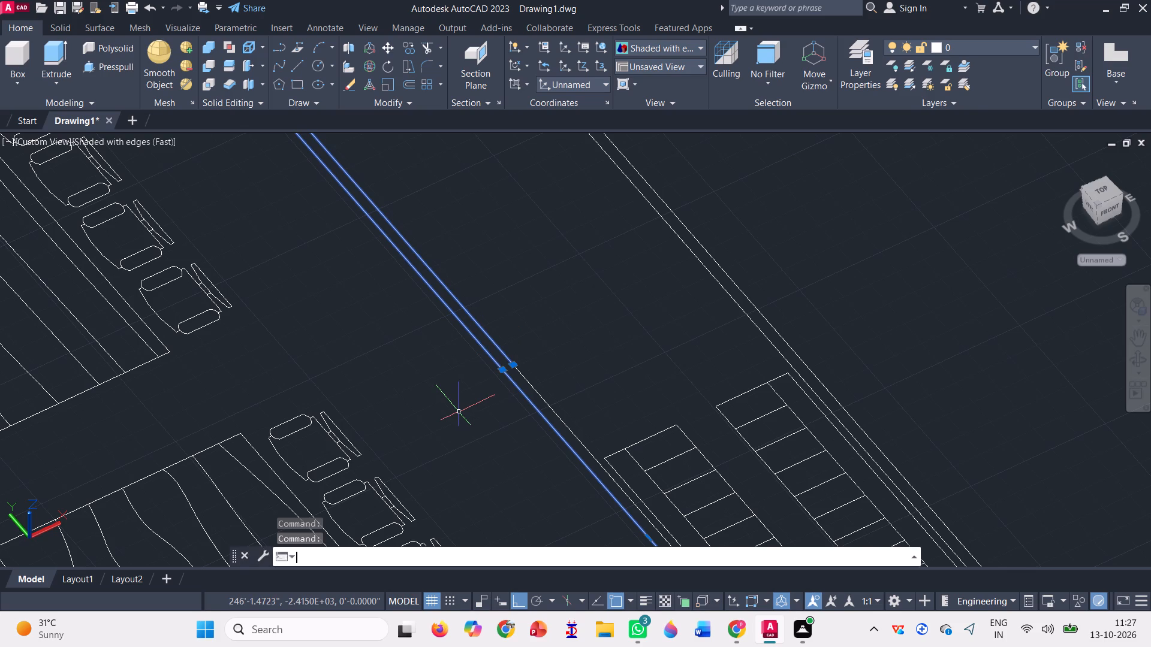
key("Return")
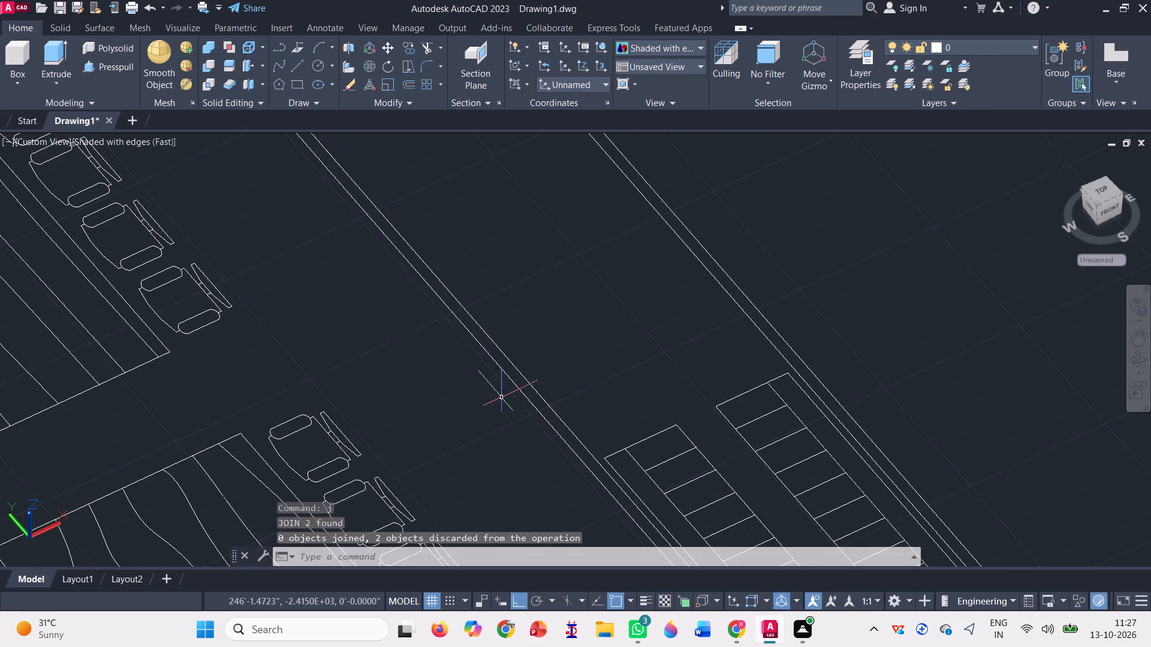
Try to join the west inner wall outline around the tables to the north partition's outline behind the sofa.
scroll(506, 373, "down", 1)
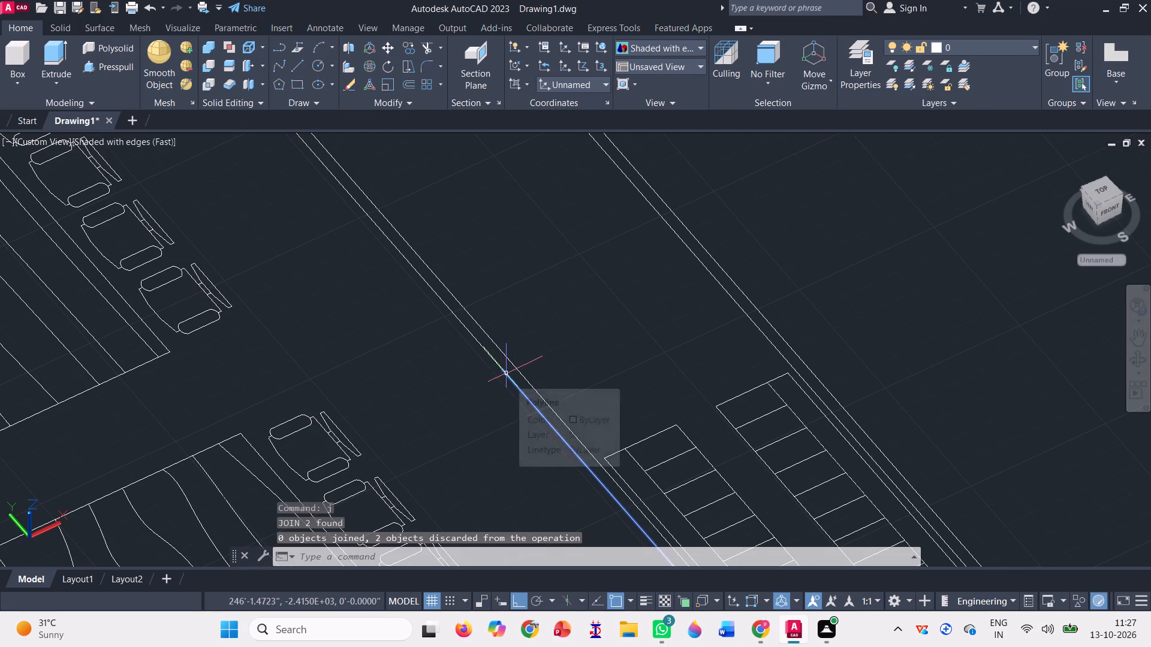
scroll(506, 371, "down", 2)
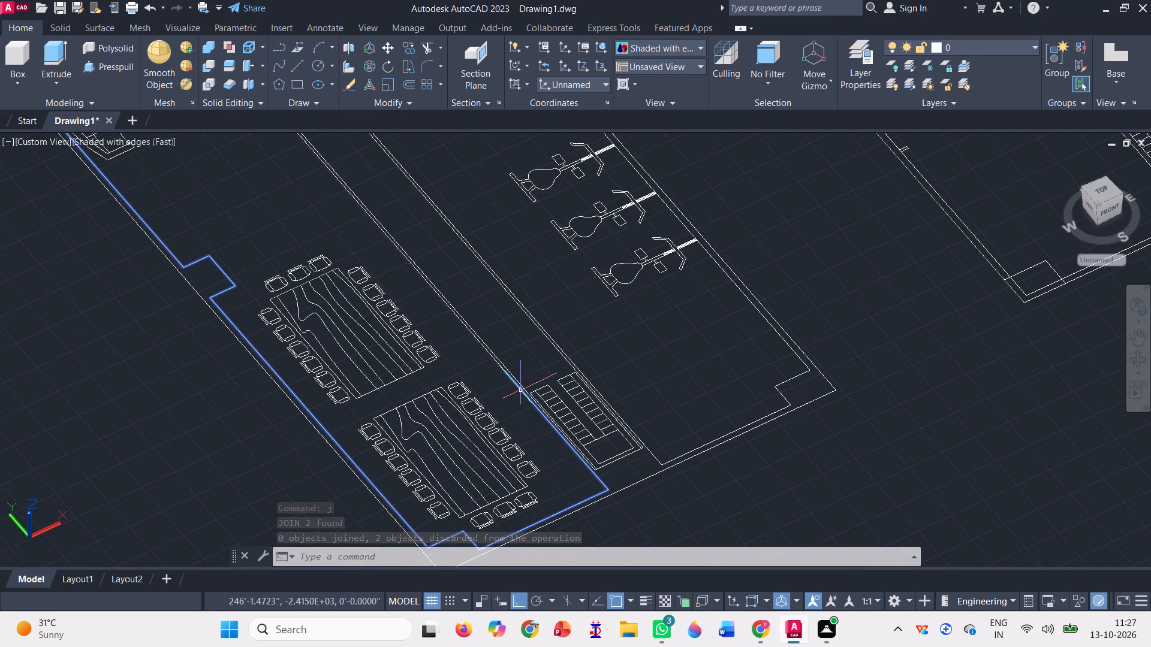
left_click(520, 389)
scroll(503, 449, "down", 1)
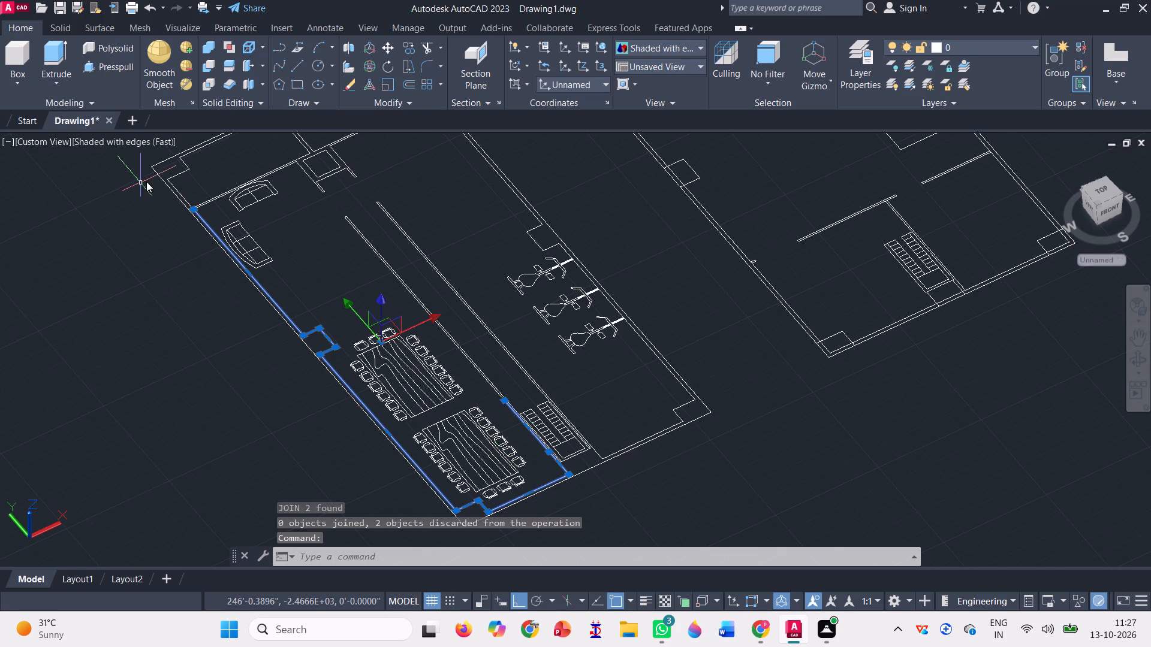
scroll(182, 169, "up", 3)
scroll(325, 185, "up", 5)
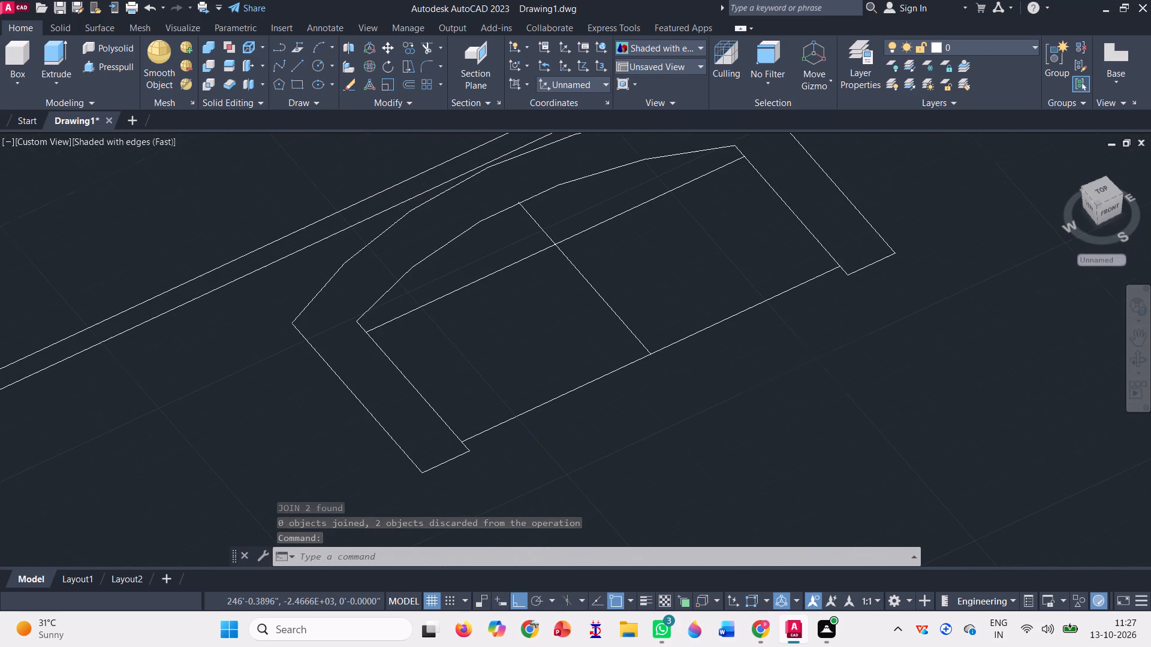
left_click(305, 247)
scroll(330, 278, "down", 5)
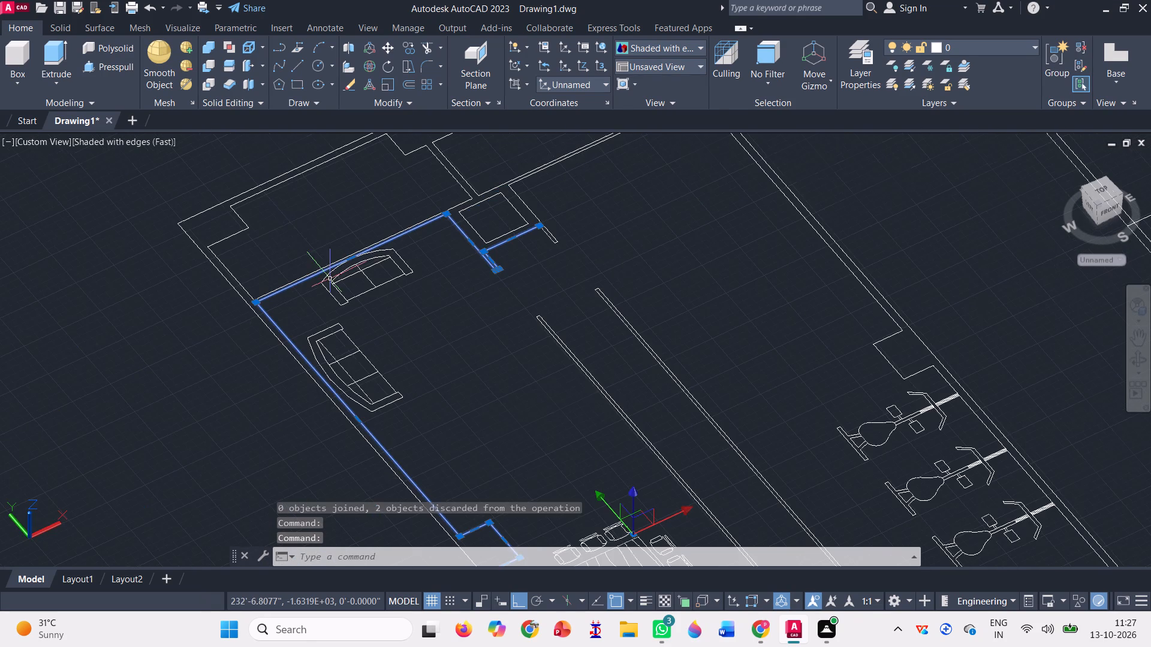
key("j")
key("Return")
Draw a 10' high box over the furnished plan, from its outer northwest corner to its outer southeast corner.
scroll(296, 238, "down", 1)
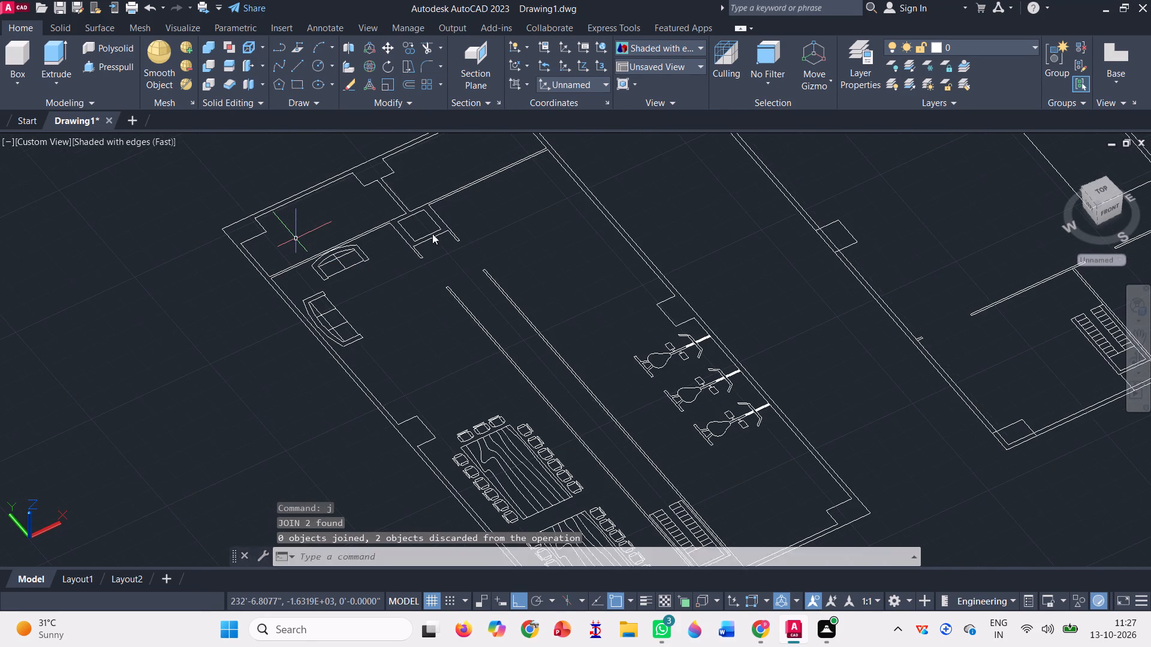
scroll(410, 214, "up", 2)
scroll(410, 214, "down", 5)
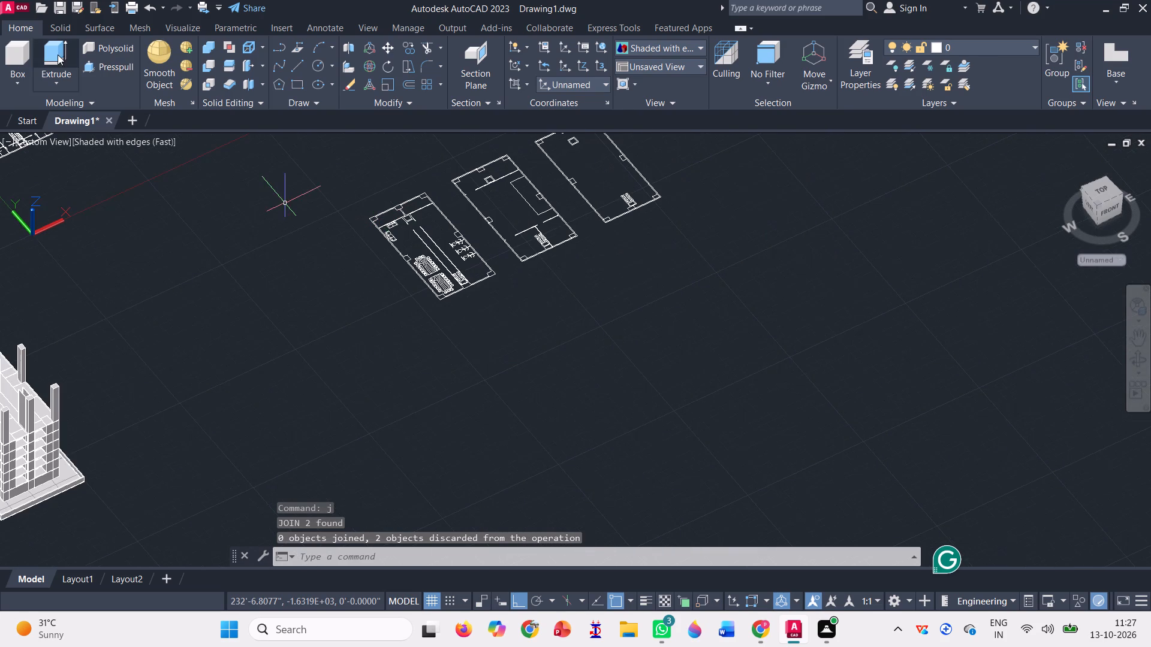
left_click(16, 59)
scroll(381, 191, "up", 2)
scroll(384, 244, "up", 3)
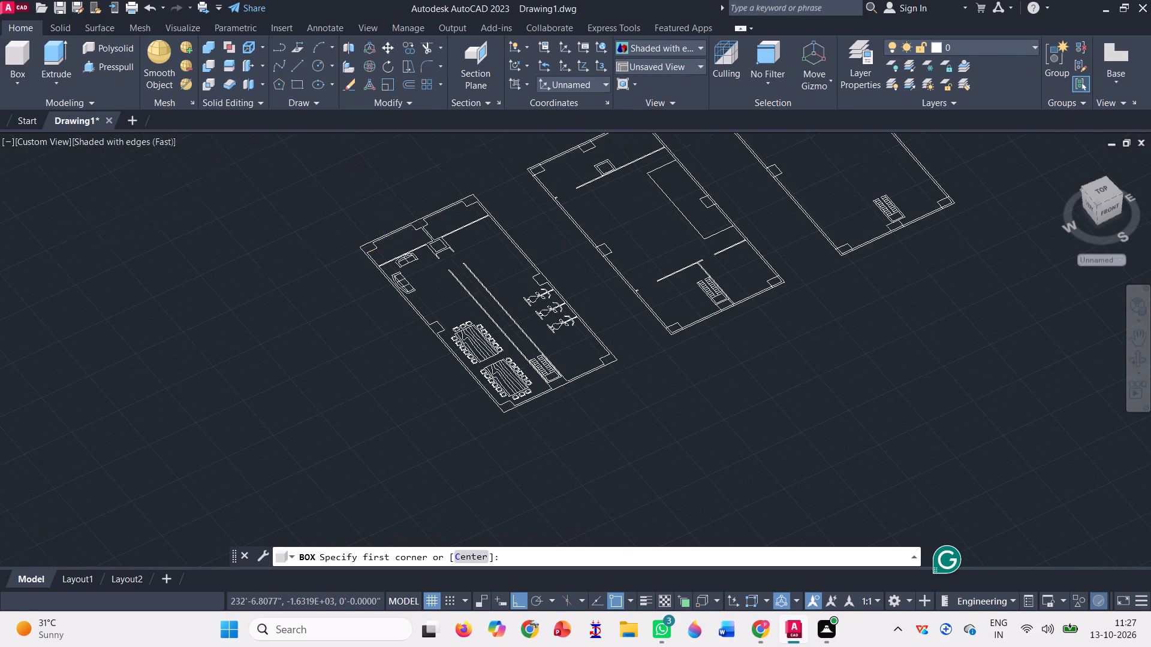
scroll(325, 247, "up", 2)
left_click(344, 252)
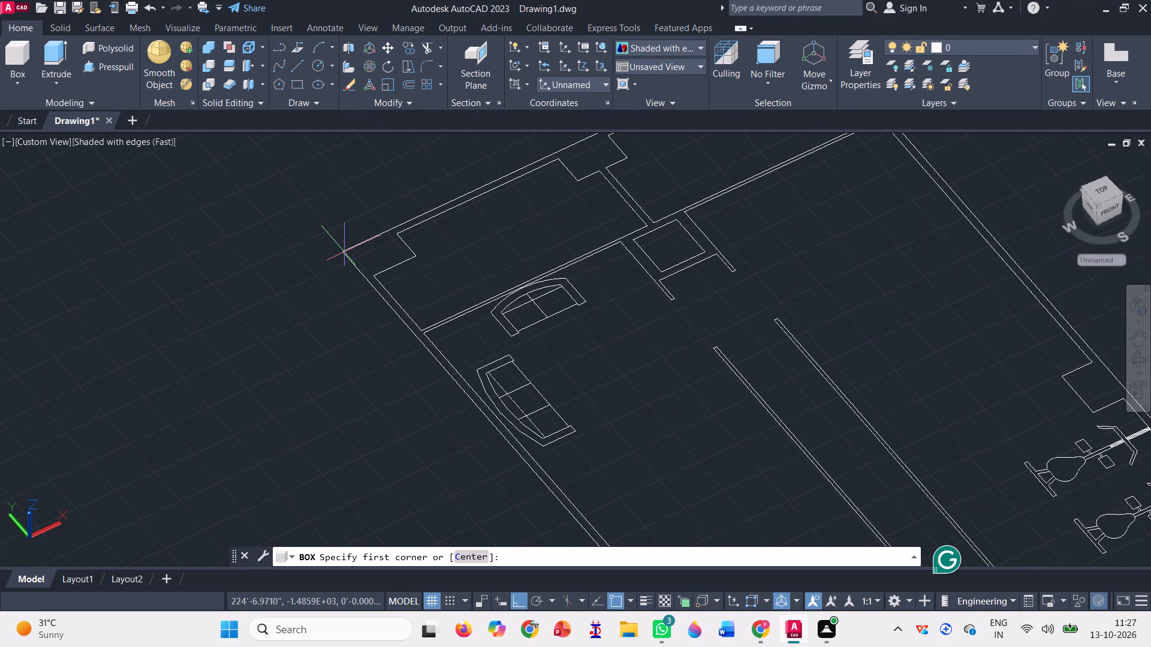
scroll(152, 276, "down", 2)
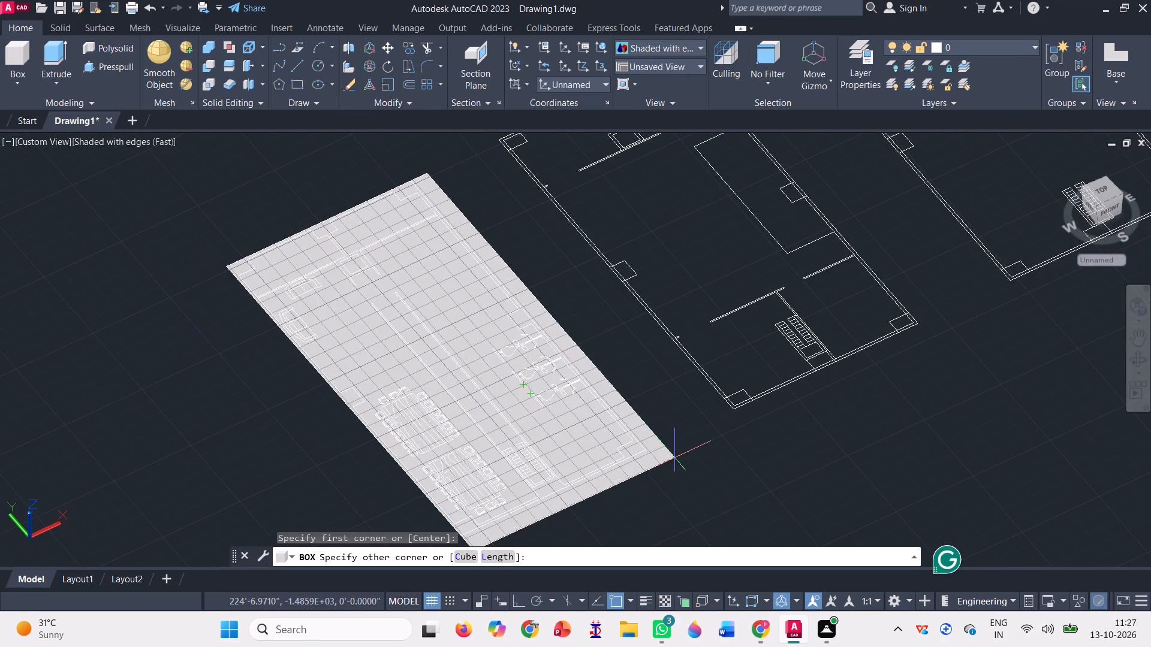
scroll(653, 455, "up", 5)
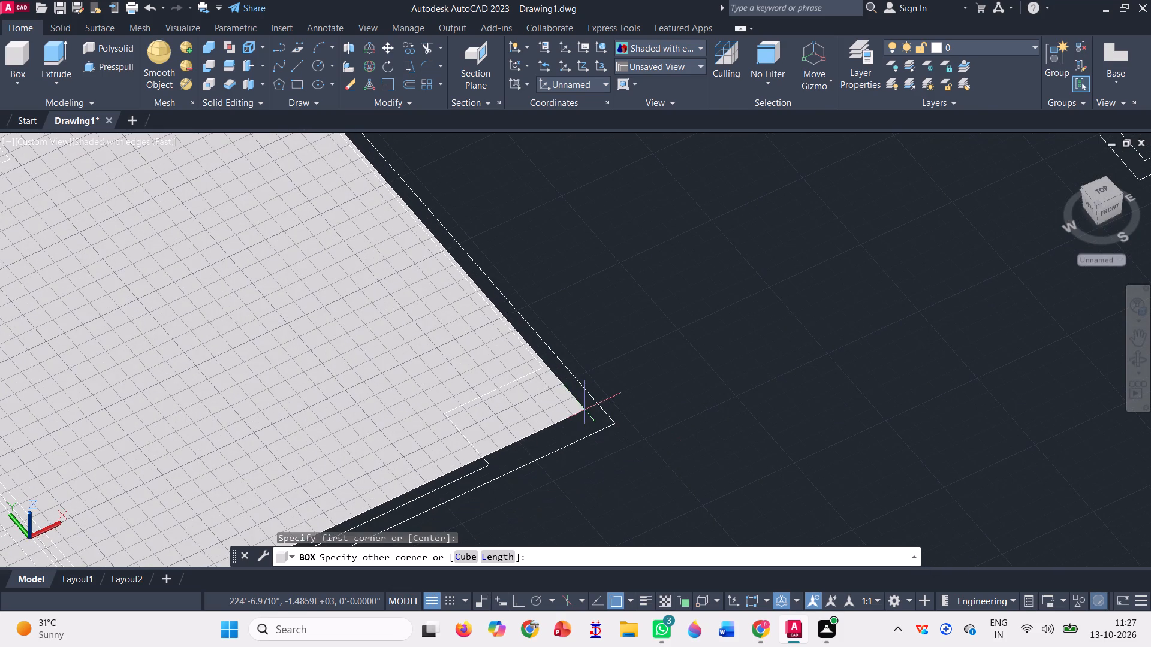
left_click(614, 423)
scroll(614, 423, "down", 4)
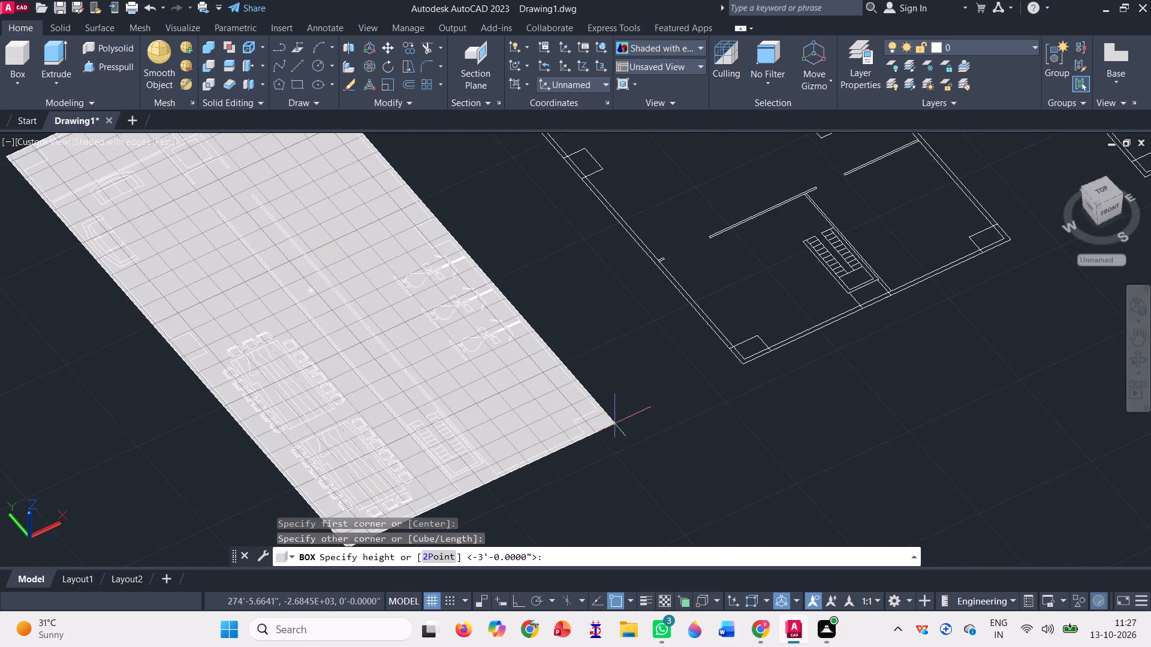
type("10'")
key("Return")
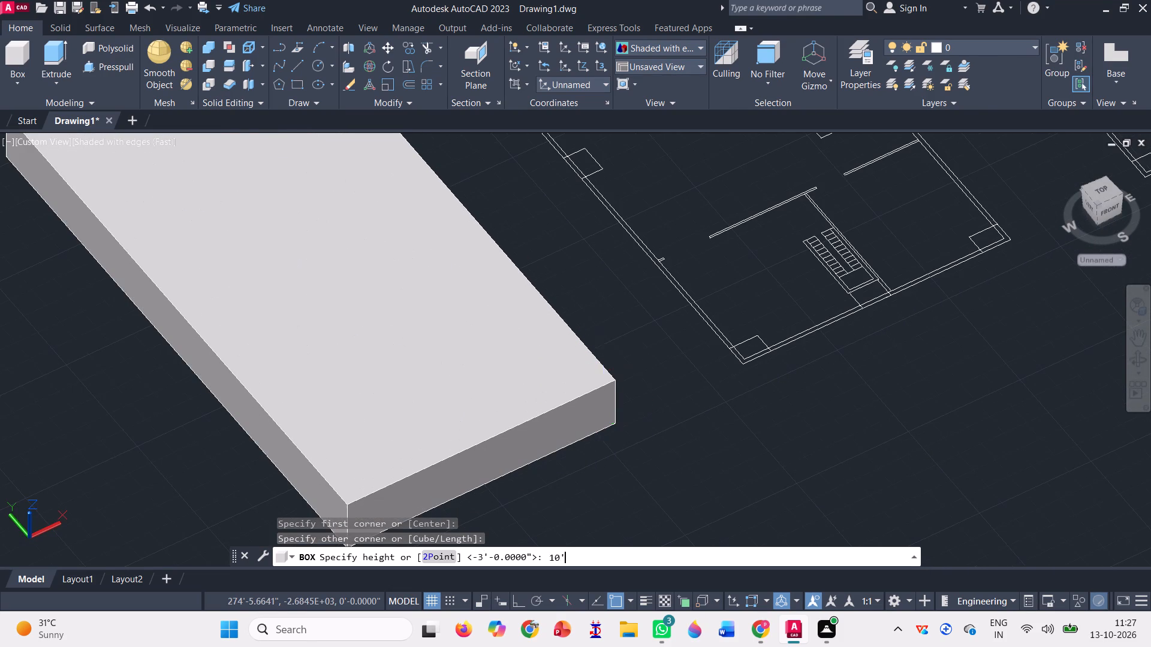
Move the new box off the furnished plan to the empty area west of it, towards the 3D building.
scroll(650, 414, "down", 2)
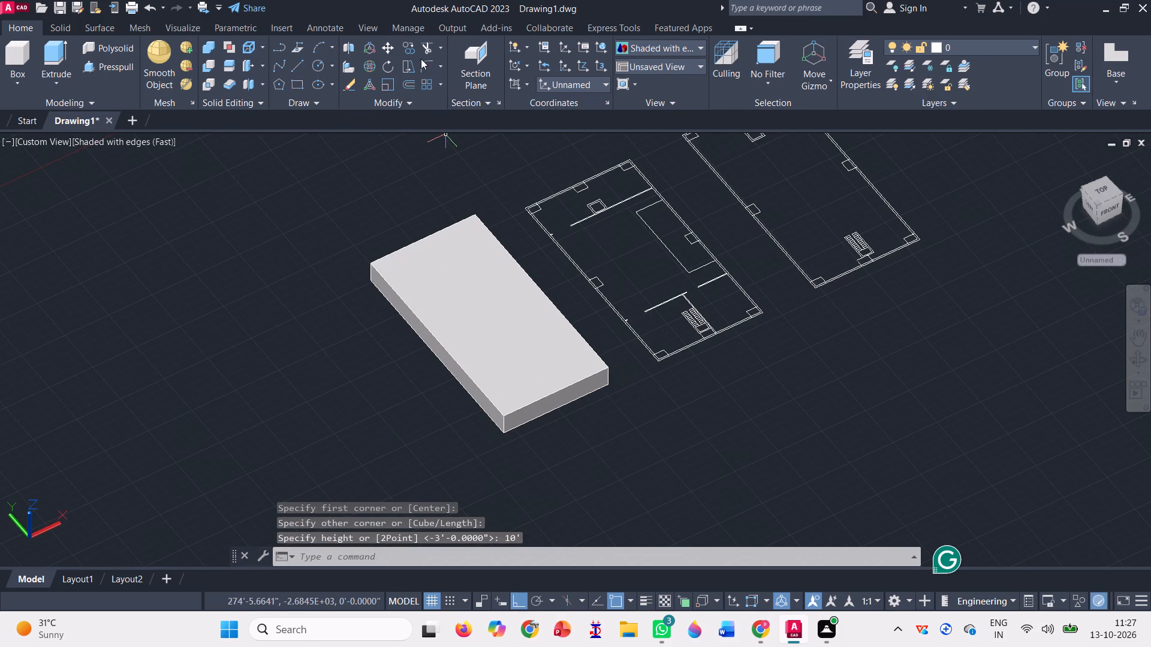
left_click(391, 47)
left_click(515, 341)
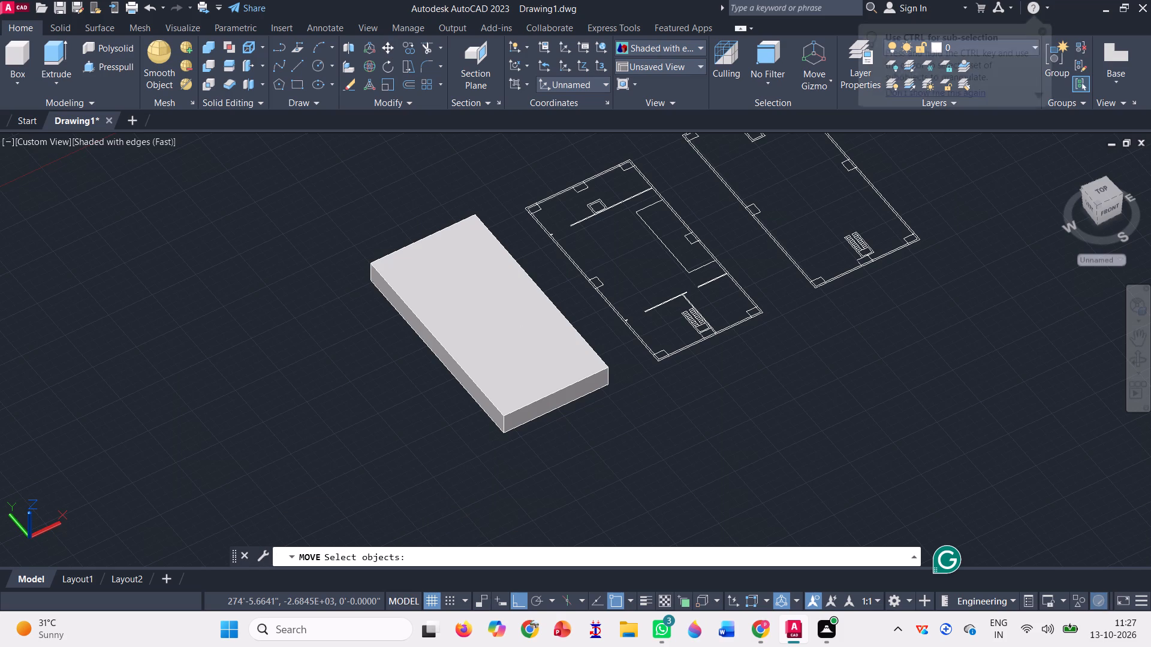
key("space")
left_click(523, 412)
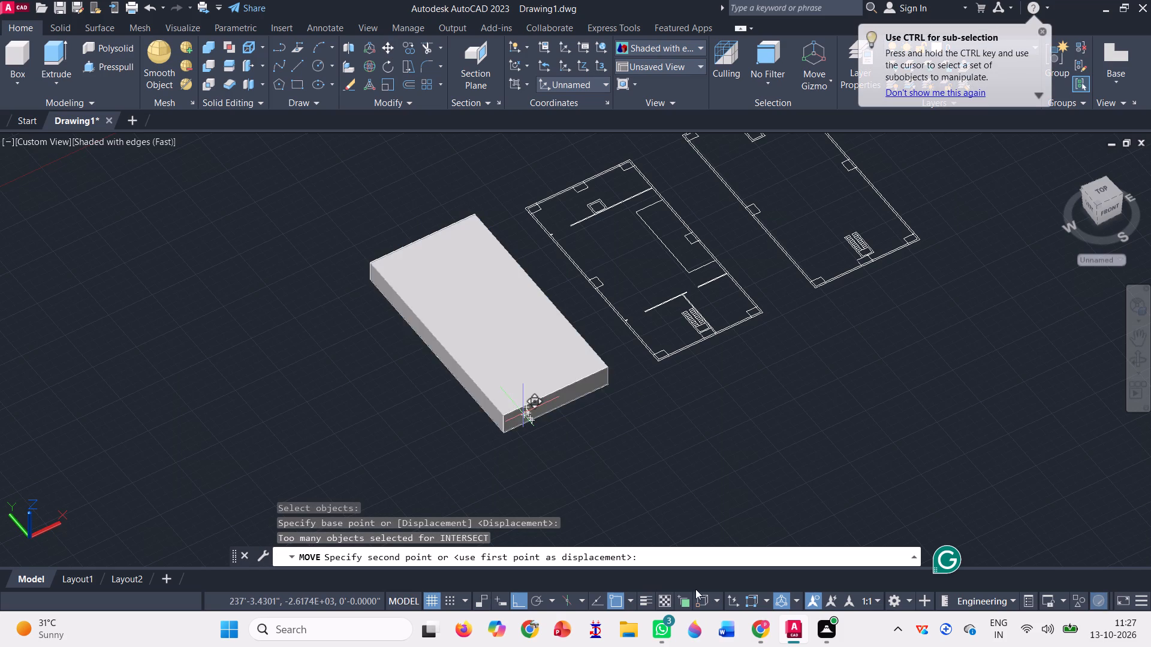
scroll(397, 356, "down", 1)
scroll(466, 342, "down", 2)
left_click(387, 401)
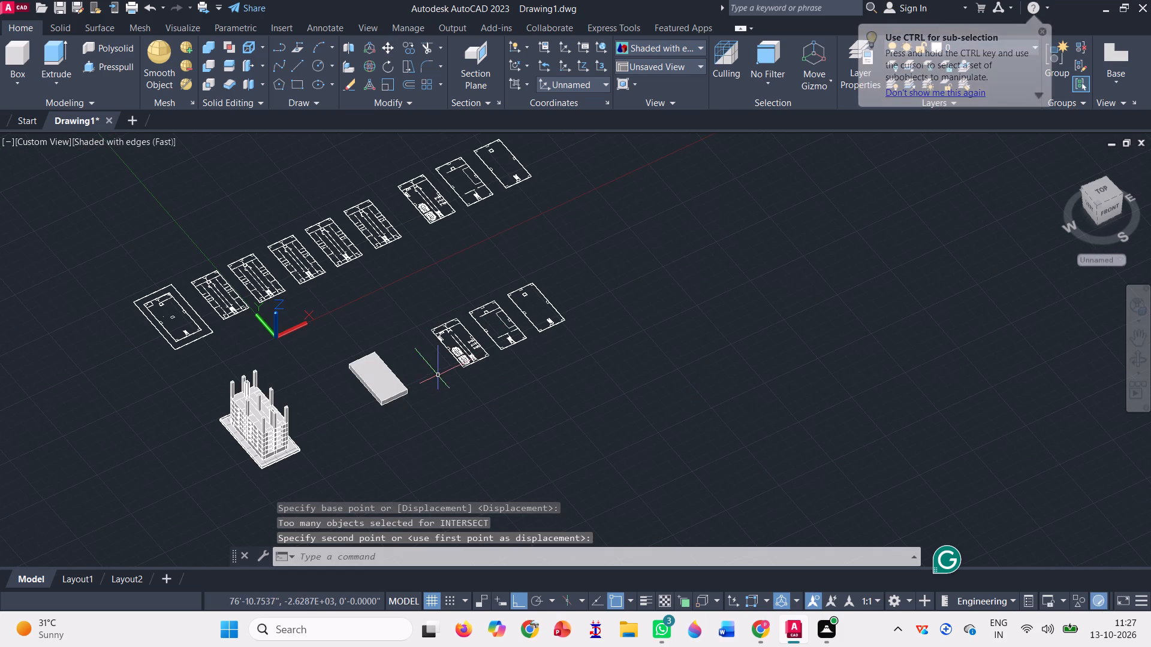
Select the furnished plan's wall outlines for a Move, including the inner wall at the southeast corner and the partition lines beside the staircase.
key("space")
scroll(451, 321, "up", 2)
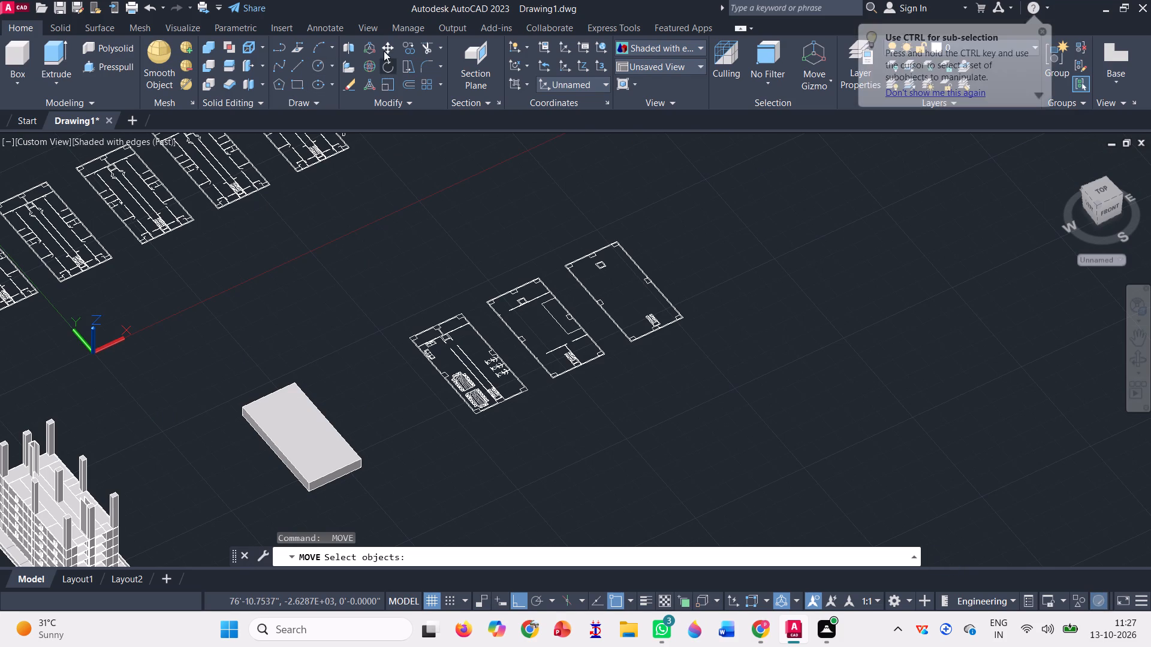
left_click(388, 49)
scroll(538, 465, "up", 1)
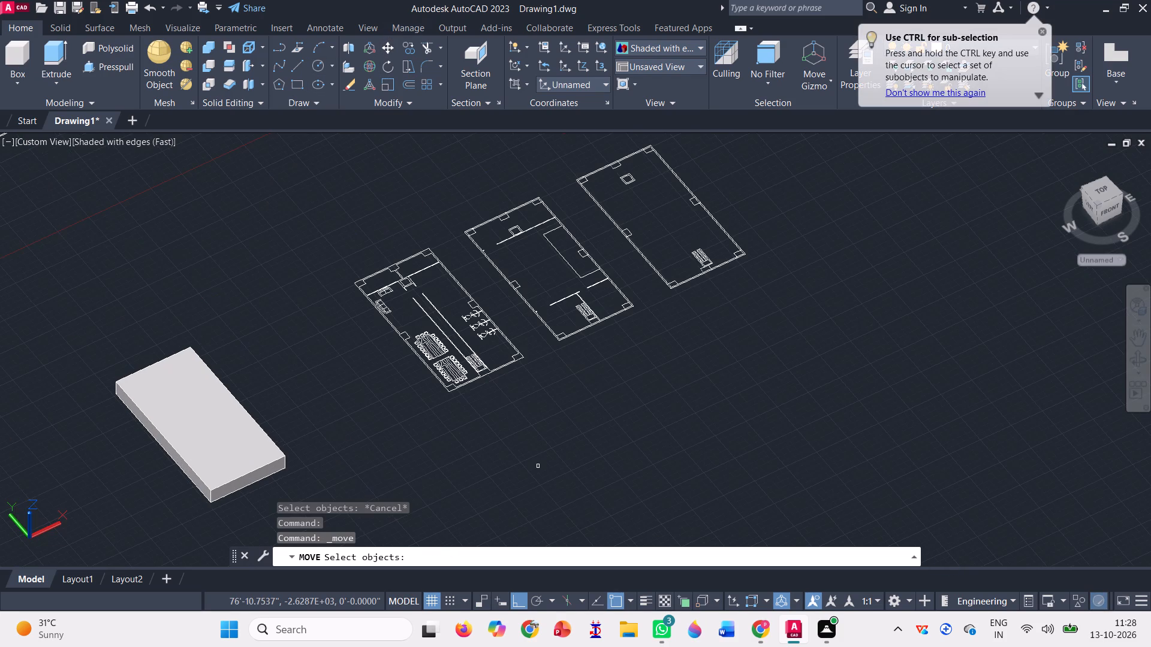
left_click(426, 226)
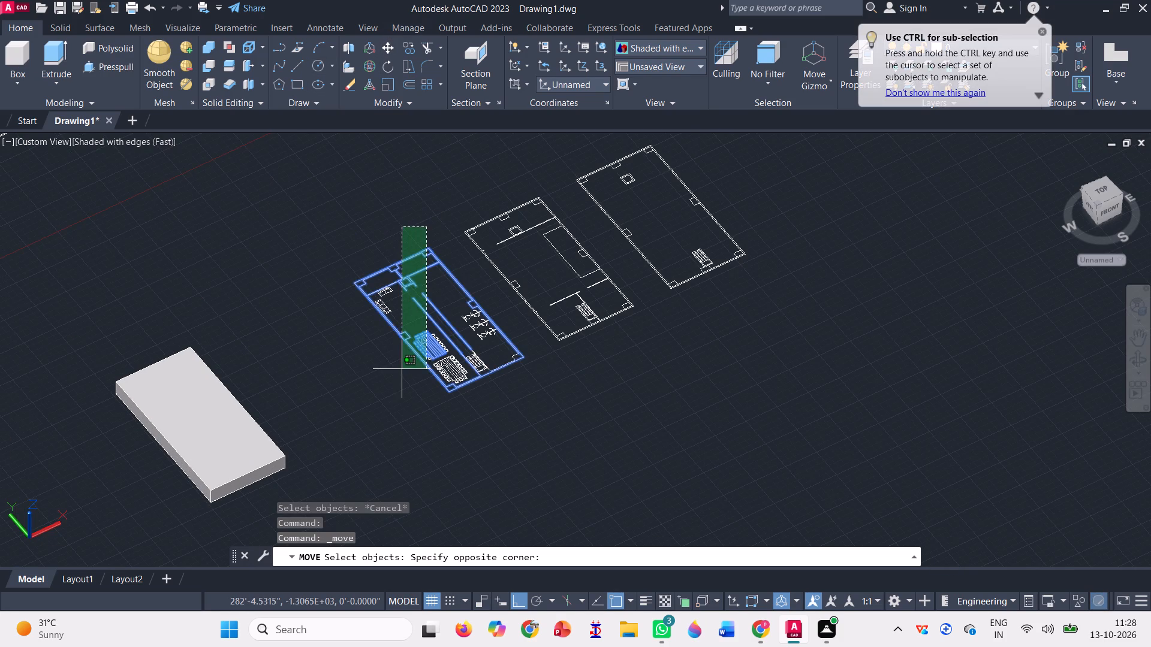
left_click(402, 368)
scroll(517, 369, "up", 2)
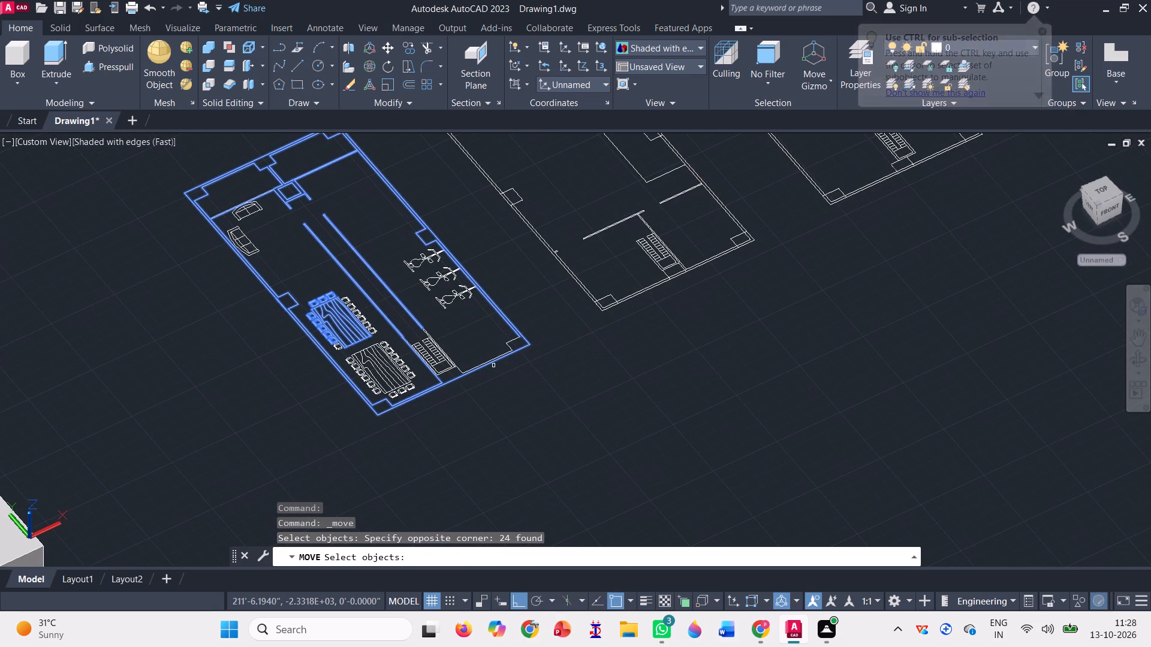
scroll(496, 355, "up", 3)
left_click(541, 338)
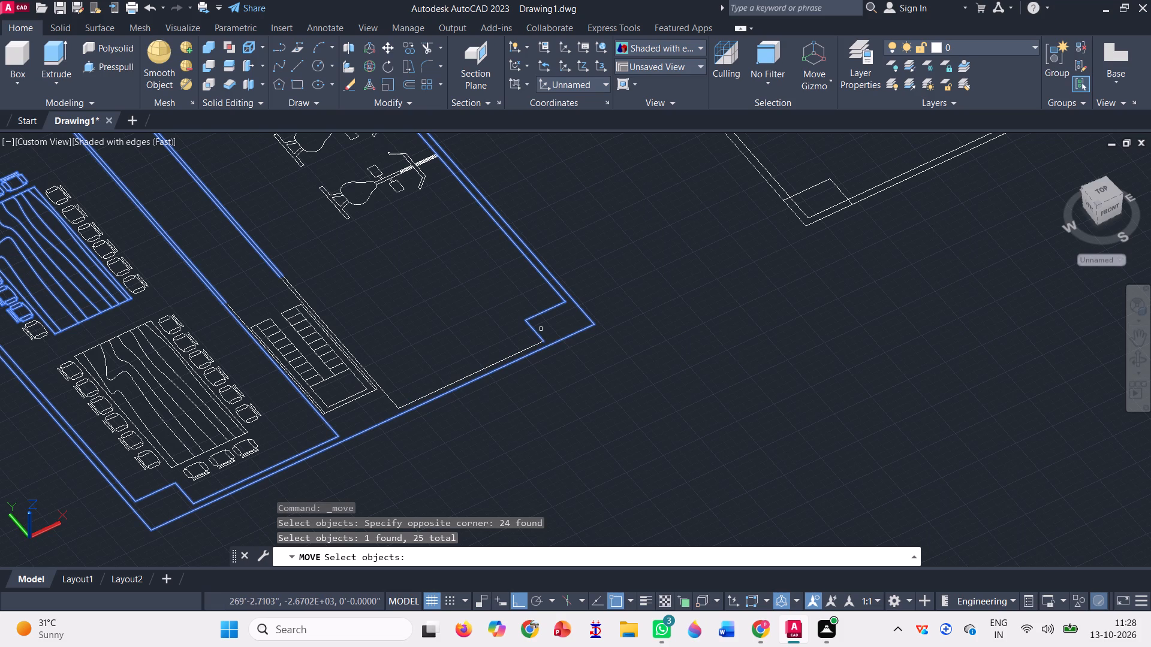
left_click(523, 350)
scroll(392, 386, "up", 3)
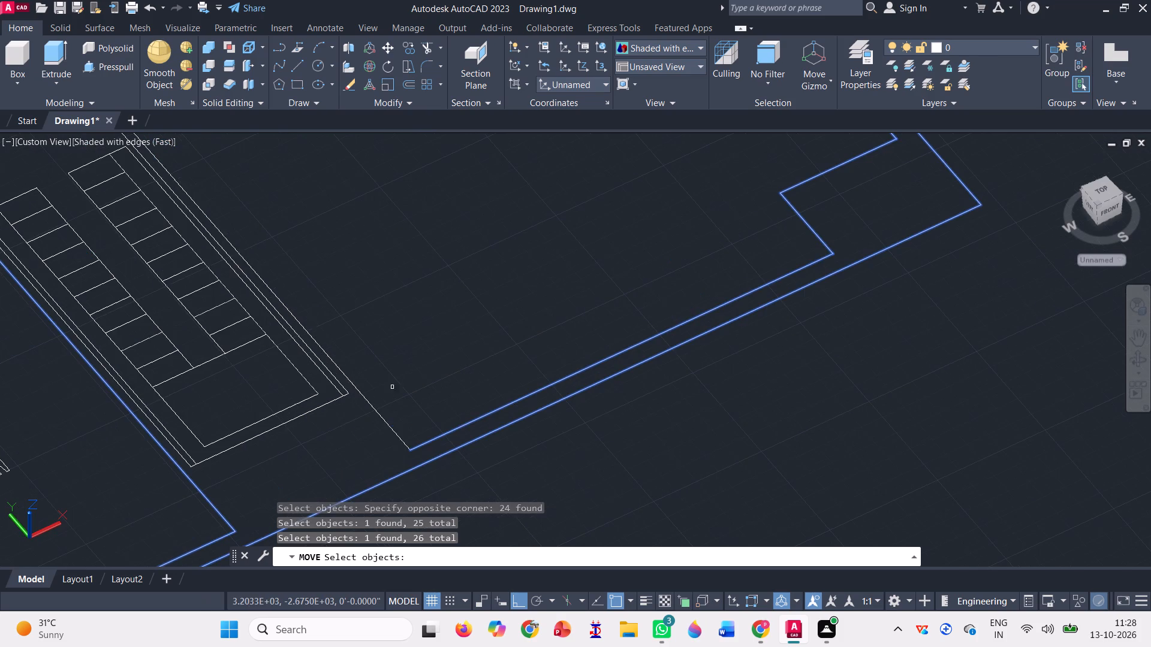
left_click(370, 403)
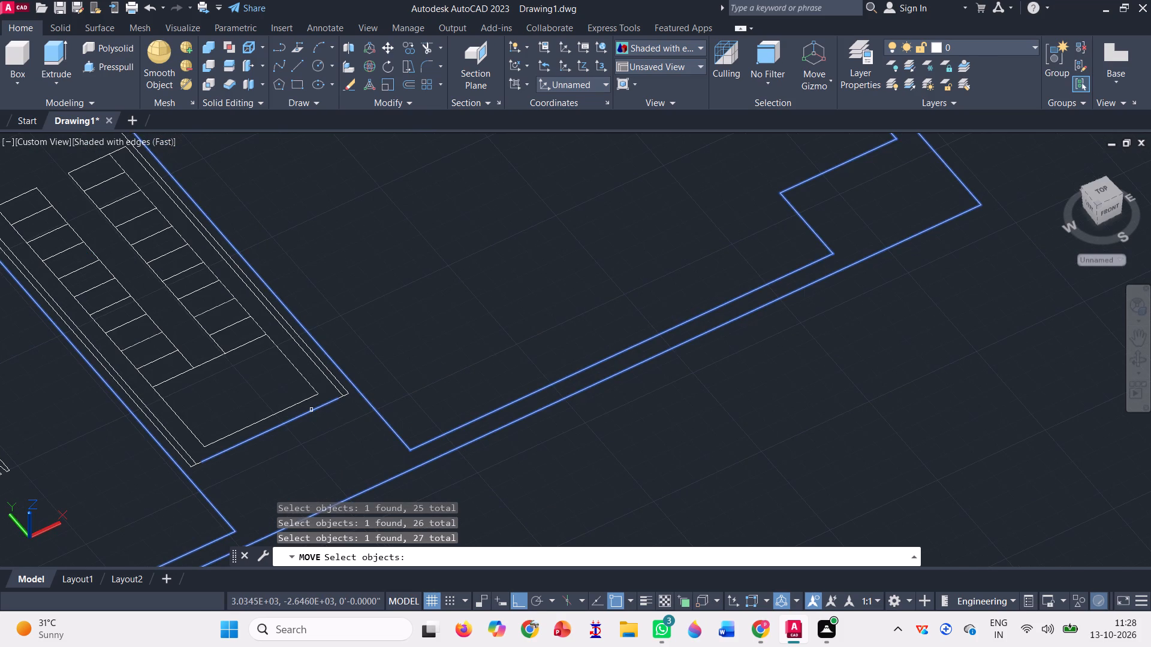
scroll(326, 421, "down", 2)
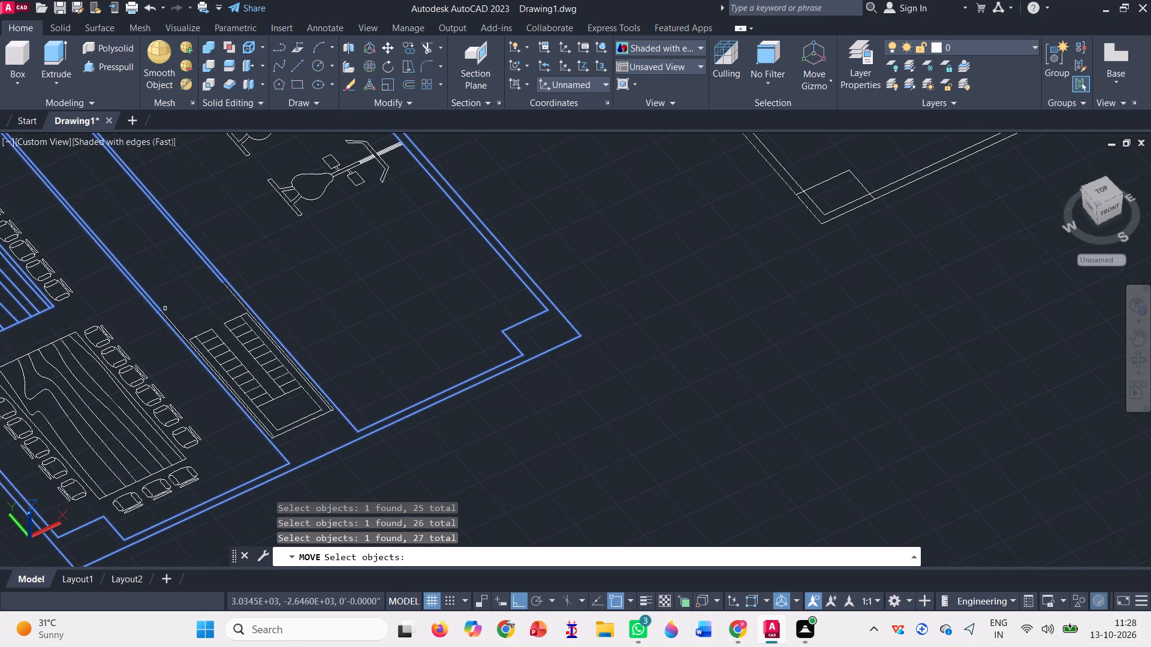
scroll(189, 343, "up", 4)
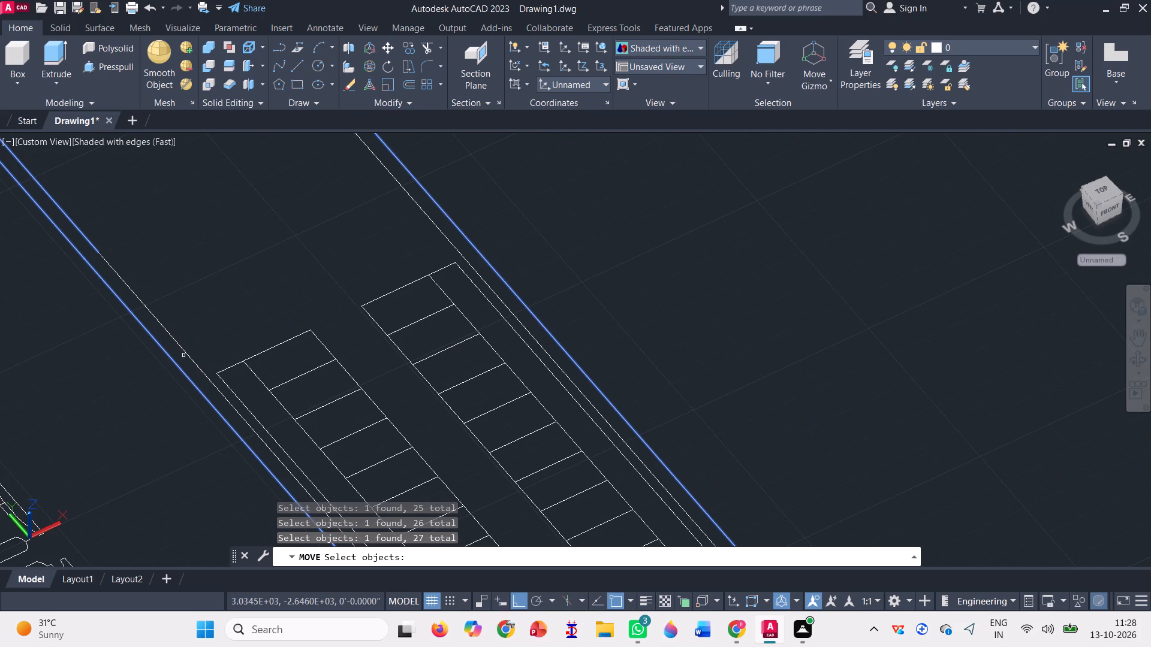
left_click(185, 348)
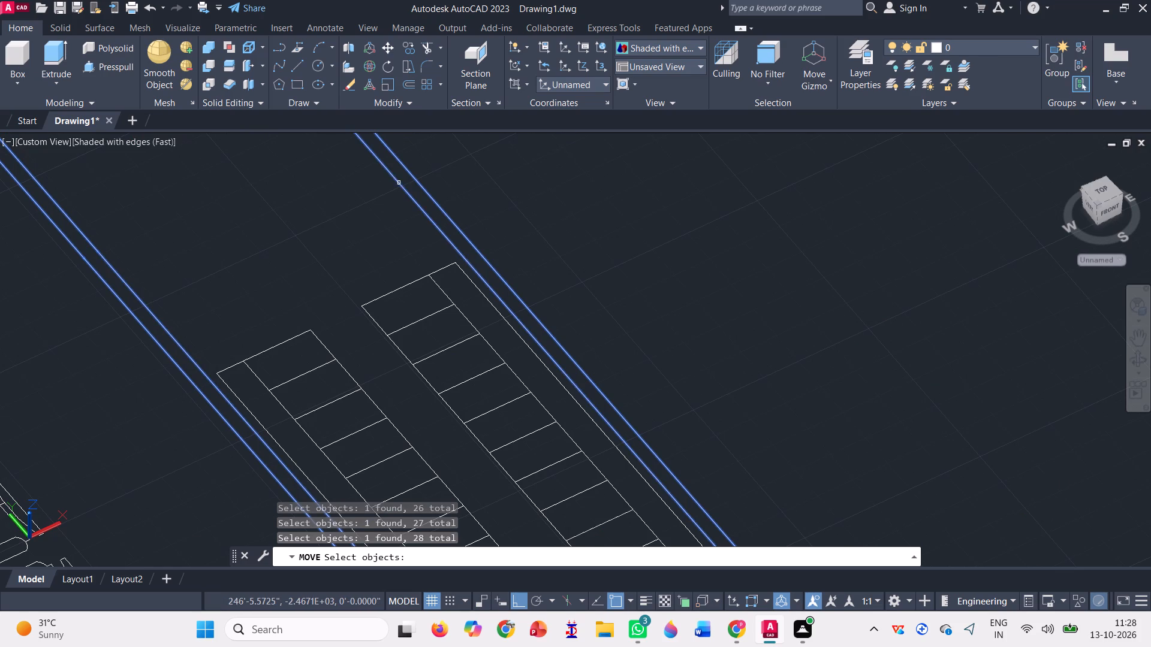
left_click(399, 180)
scroll(349, 257, "down", 3)
scroll(399, 395, "up", 3)
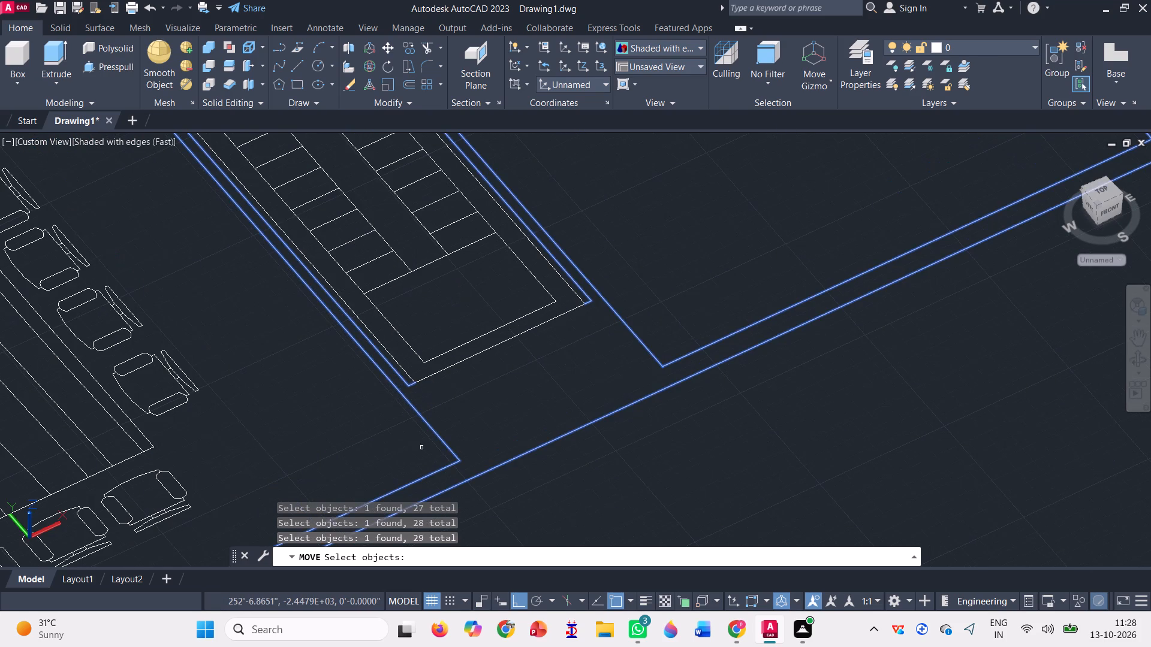
Finish selecting the floor plan's wall linework and move it by its outer corner onto the matching top corner of the solid block.
left_click(443, 368)
scroll(449, 401, "down", 3)
scroll(492, 478, "down", 2)
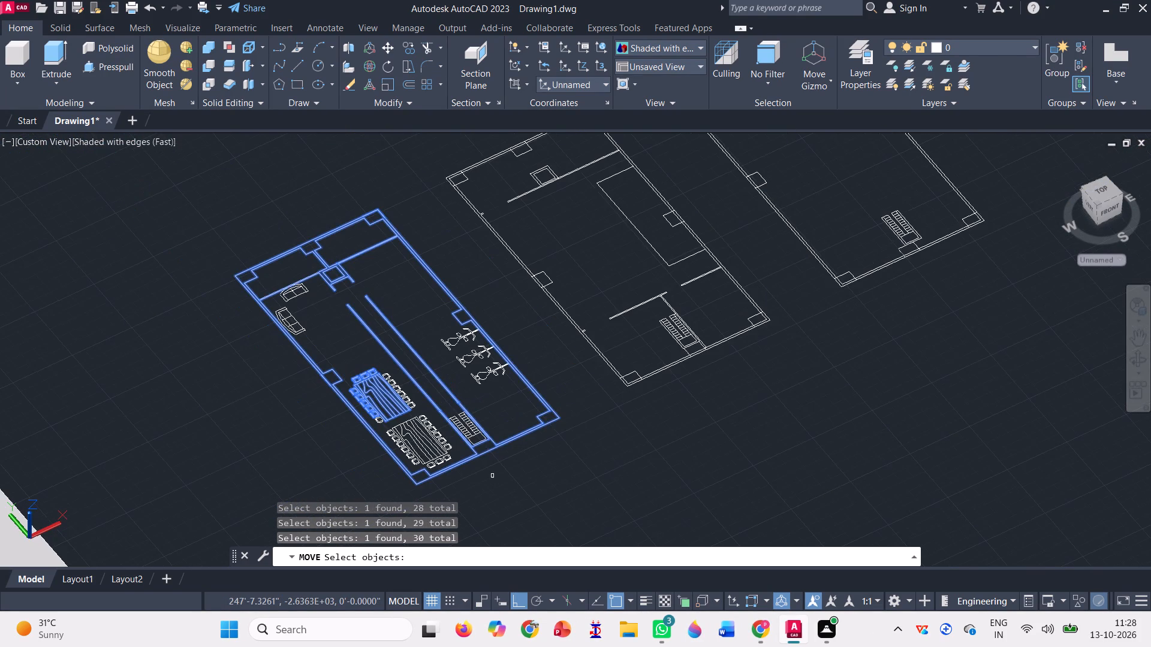
scroll(454, 450, "up", 2)
scroll(454, 450, "down", 1)
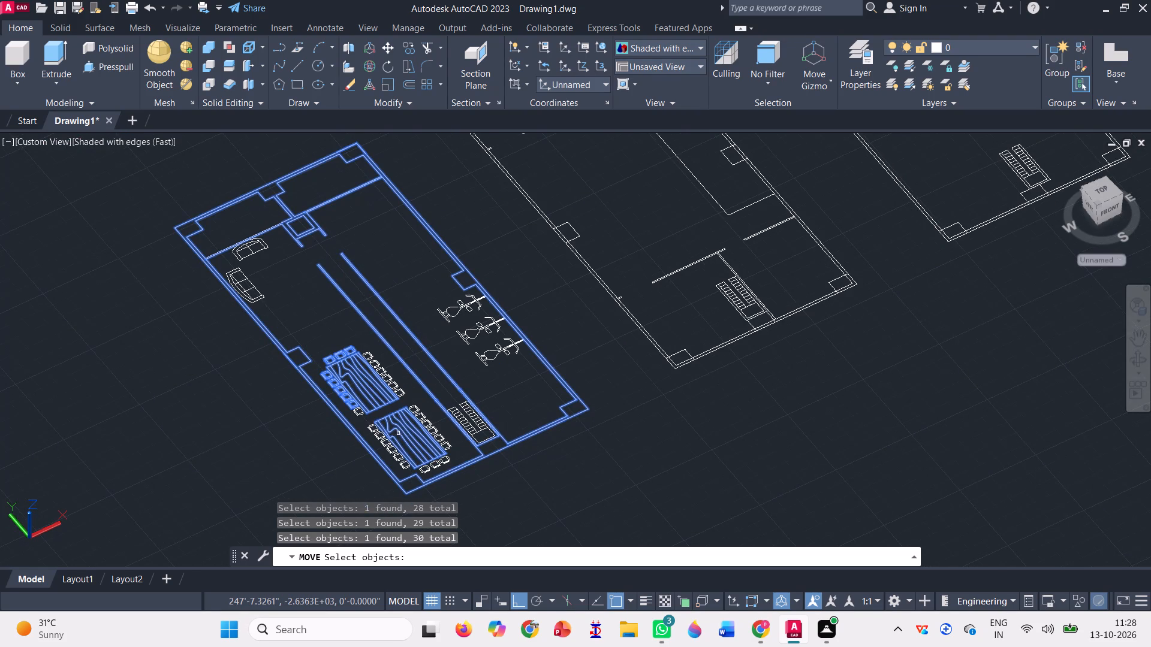
key("space")
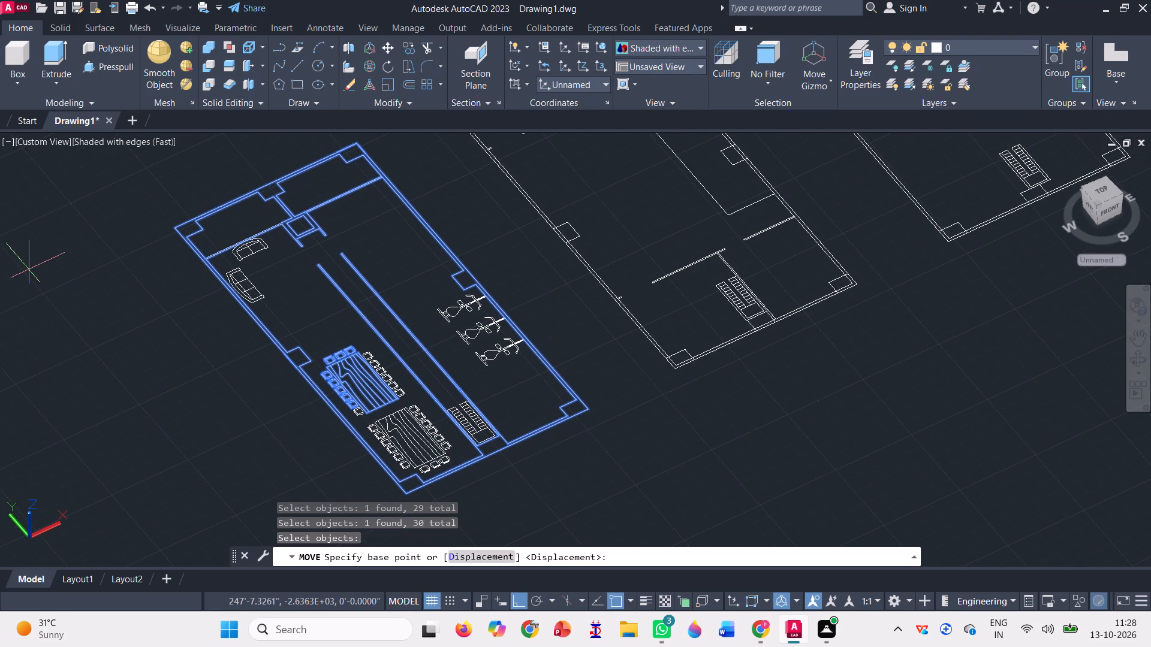
scroll(150, 216, "up", 5)
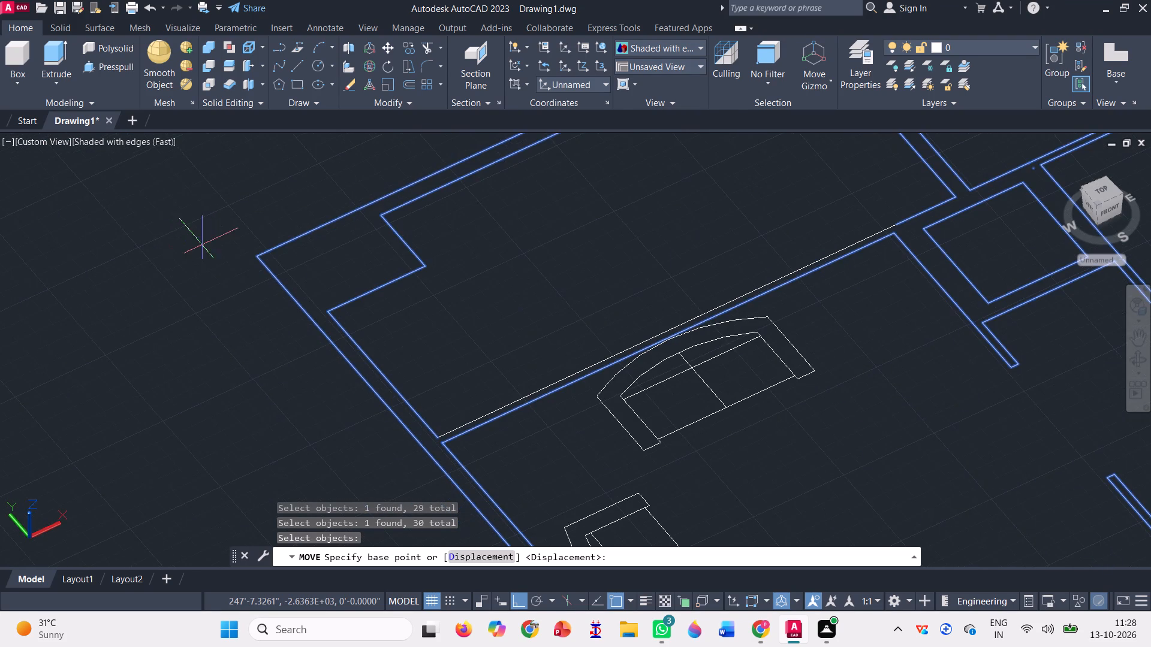
left_click(255, 254)
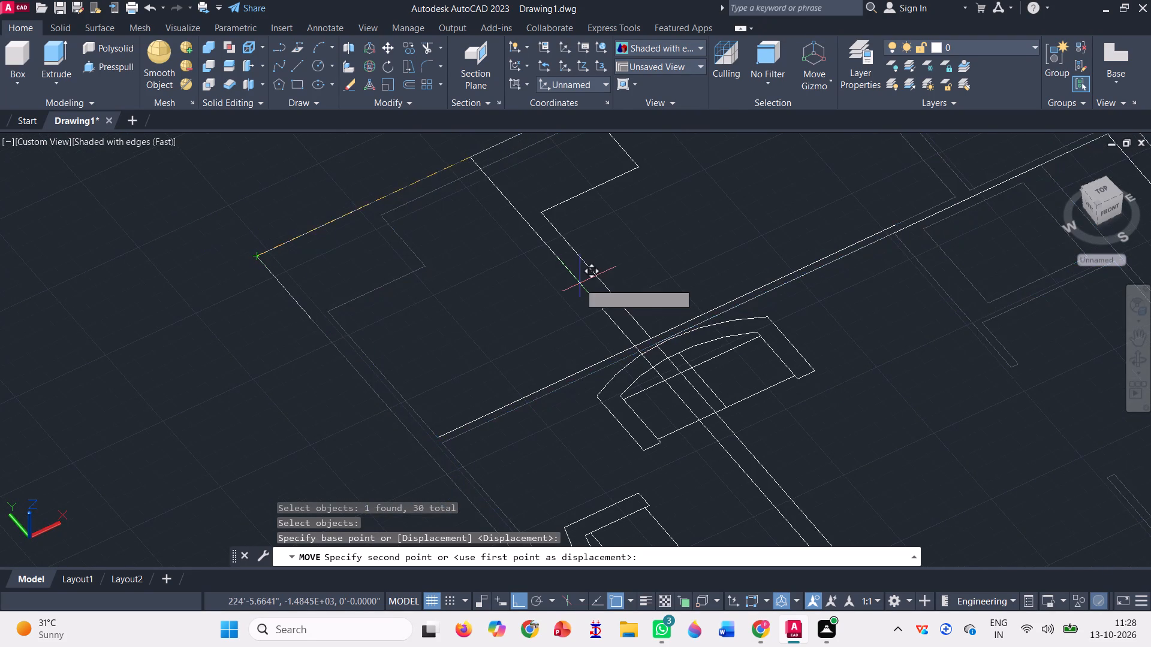
scroll(580, 281, "down", 8)
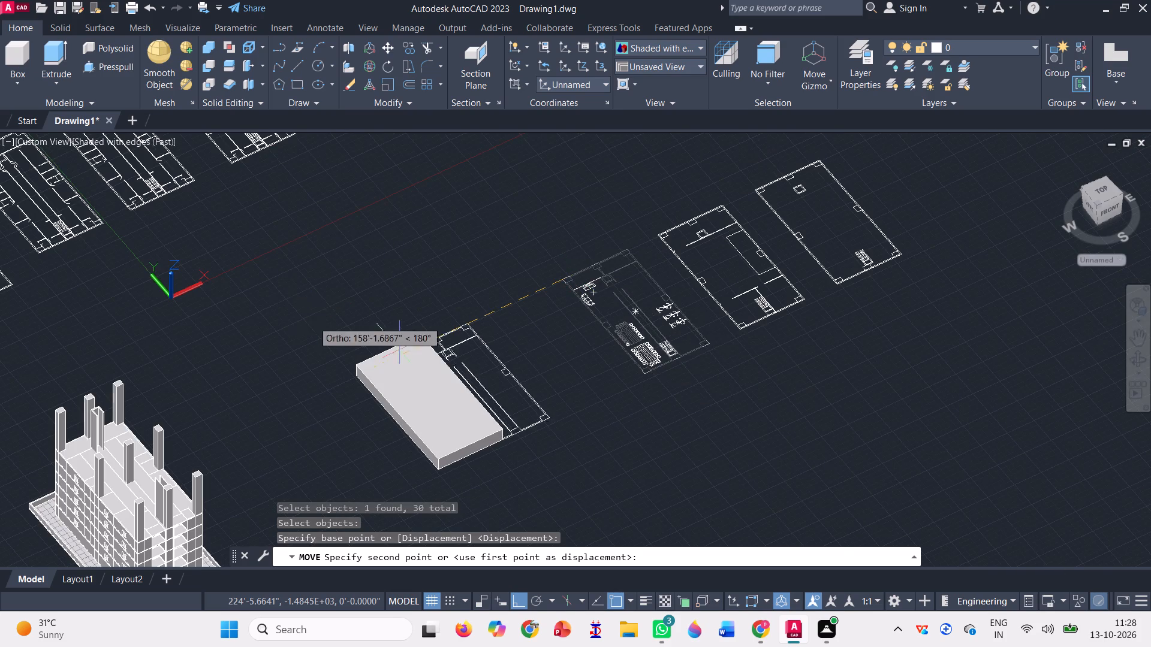
scroll(400, 349, "up", 2)
scroll(302, 407, "up", 6)
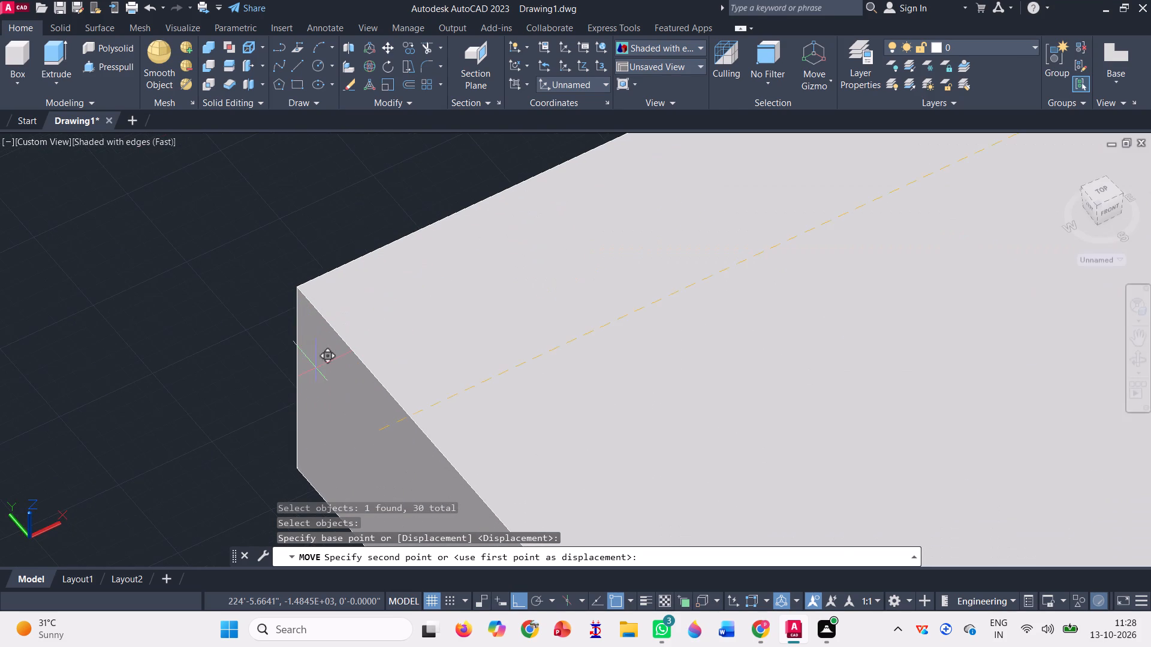
left_click(297, 287)
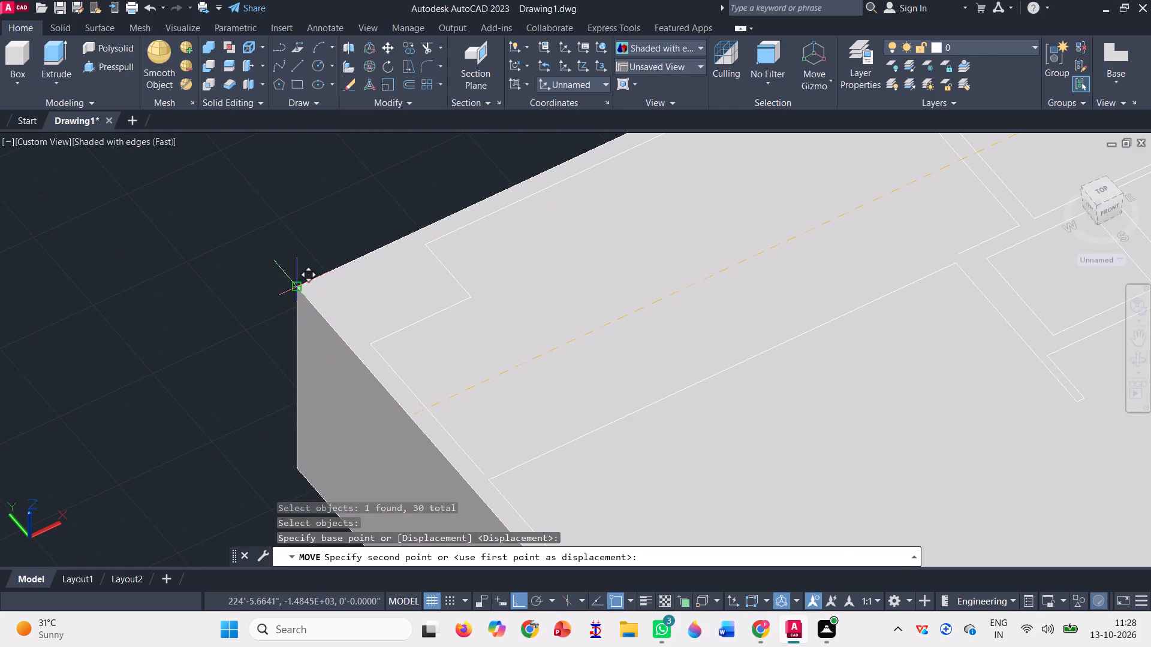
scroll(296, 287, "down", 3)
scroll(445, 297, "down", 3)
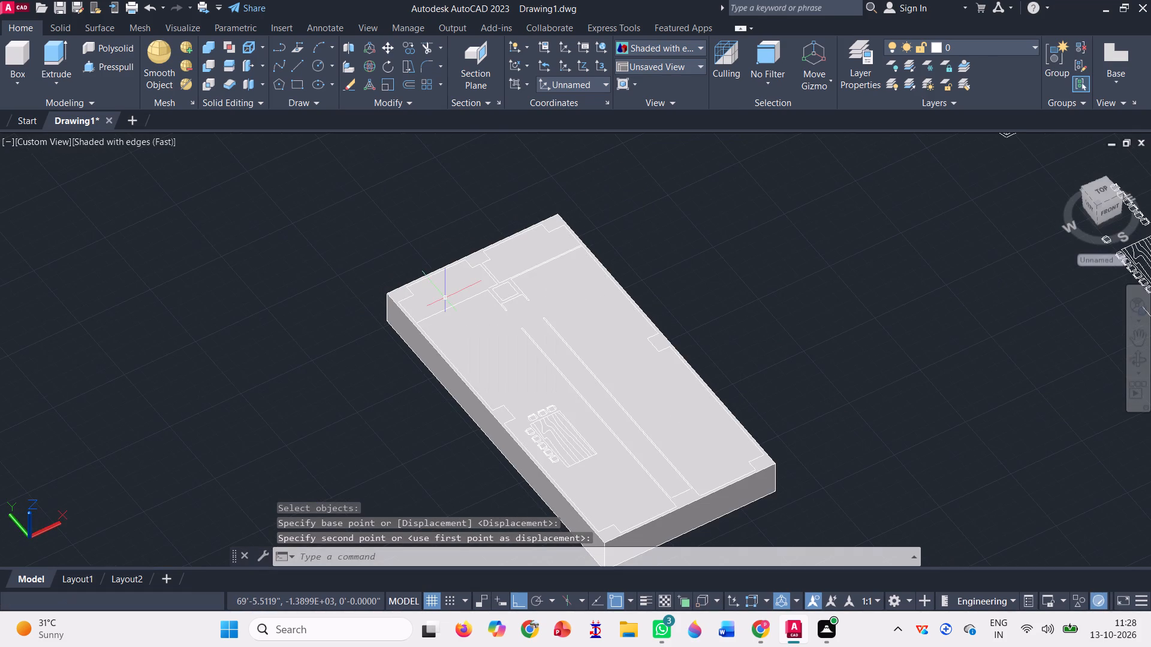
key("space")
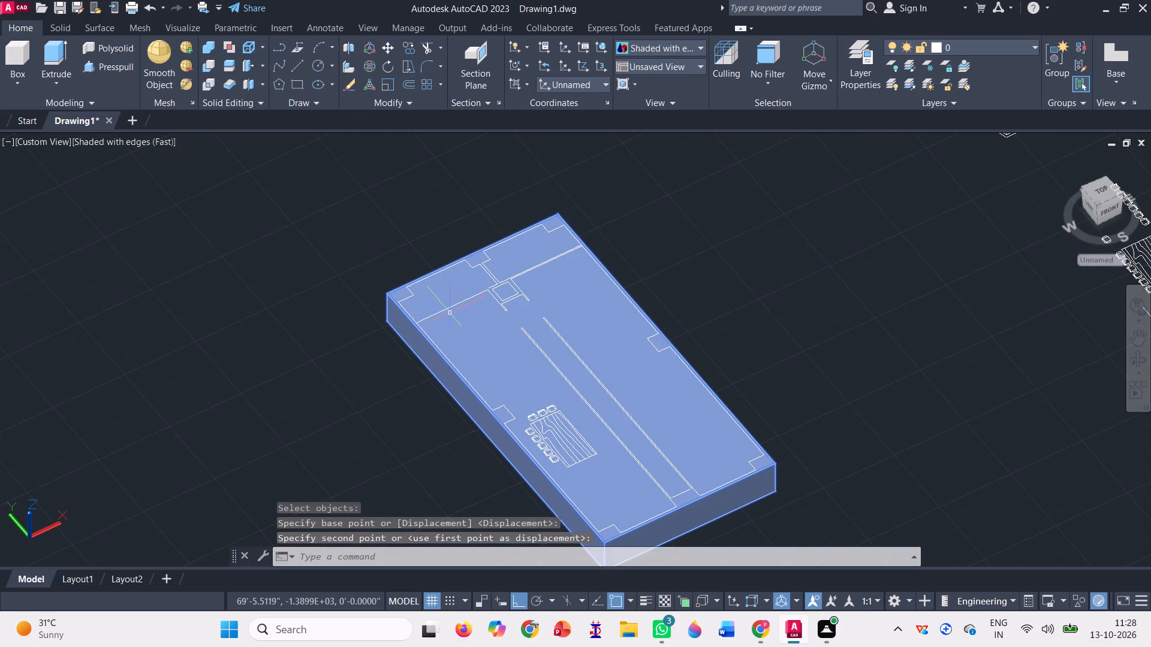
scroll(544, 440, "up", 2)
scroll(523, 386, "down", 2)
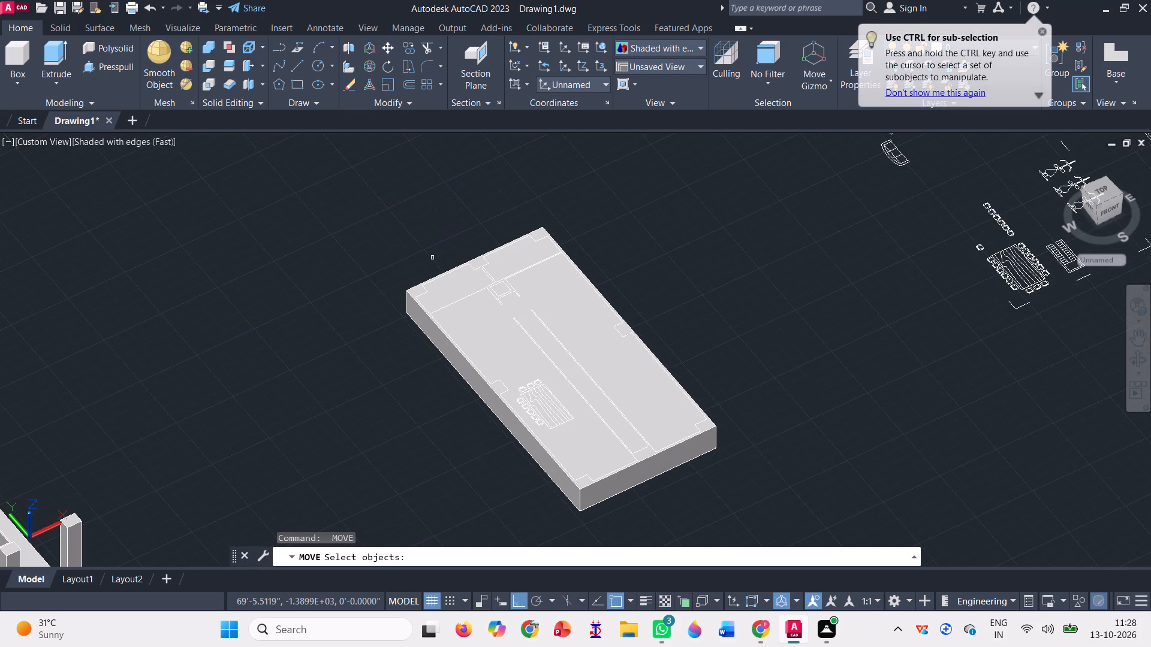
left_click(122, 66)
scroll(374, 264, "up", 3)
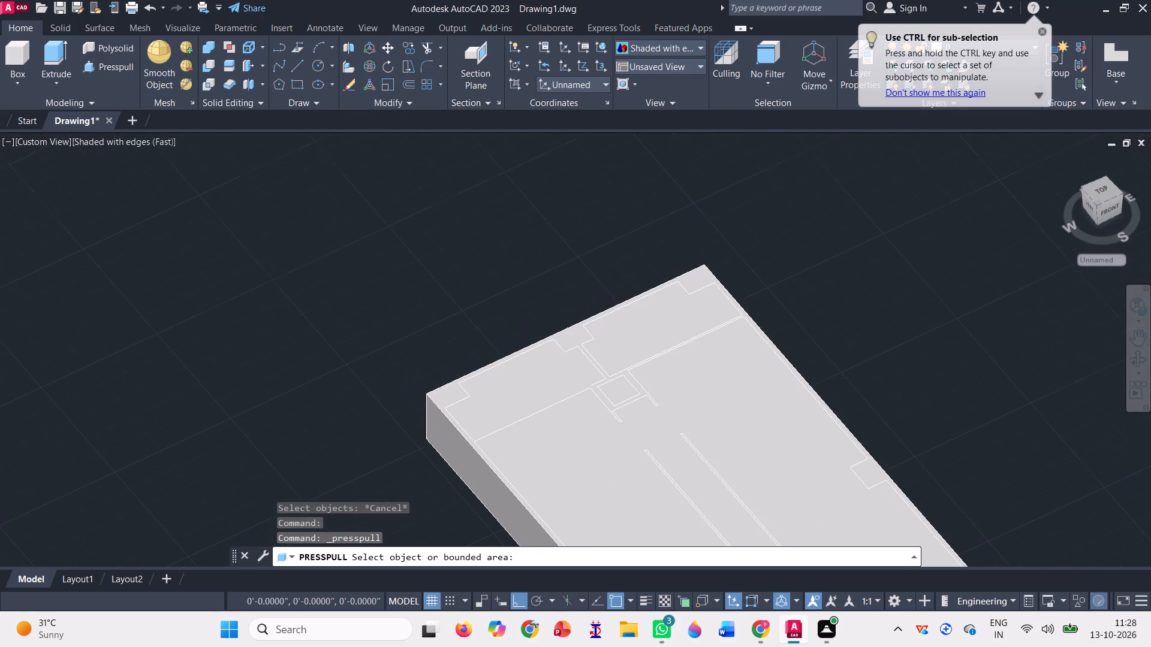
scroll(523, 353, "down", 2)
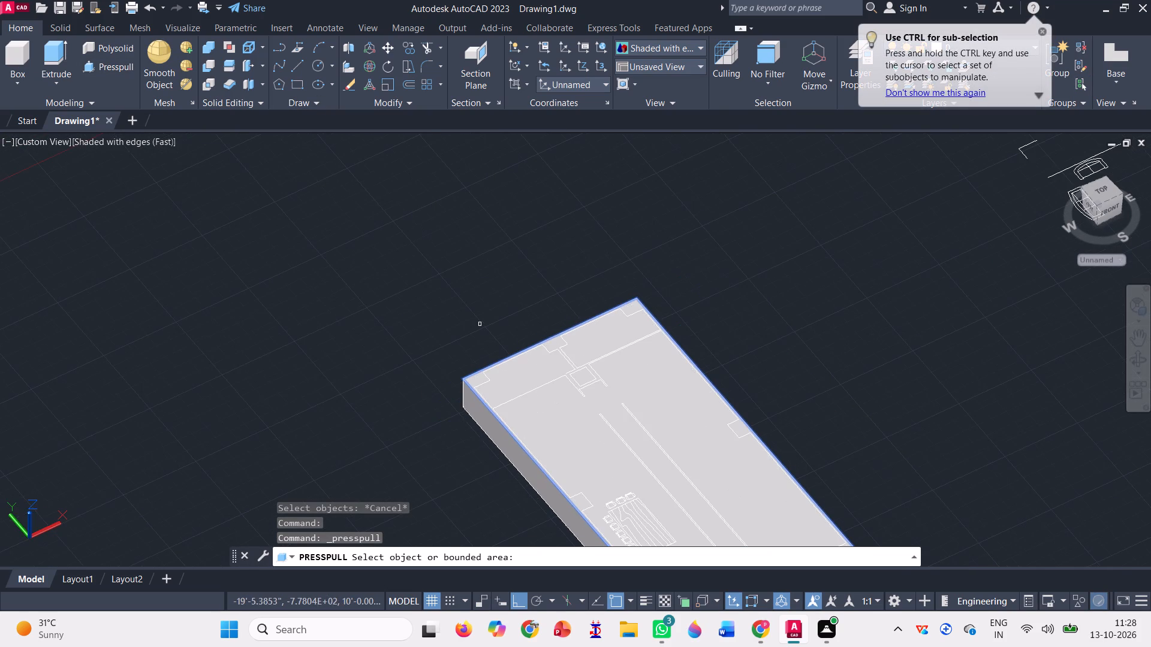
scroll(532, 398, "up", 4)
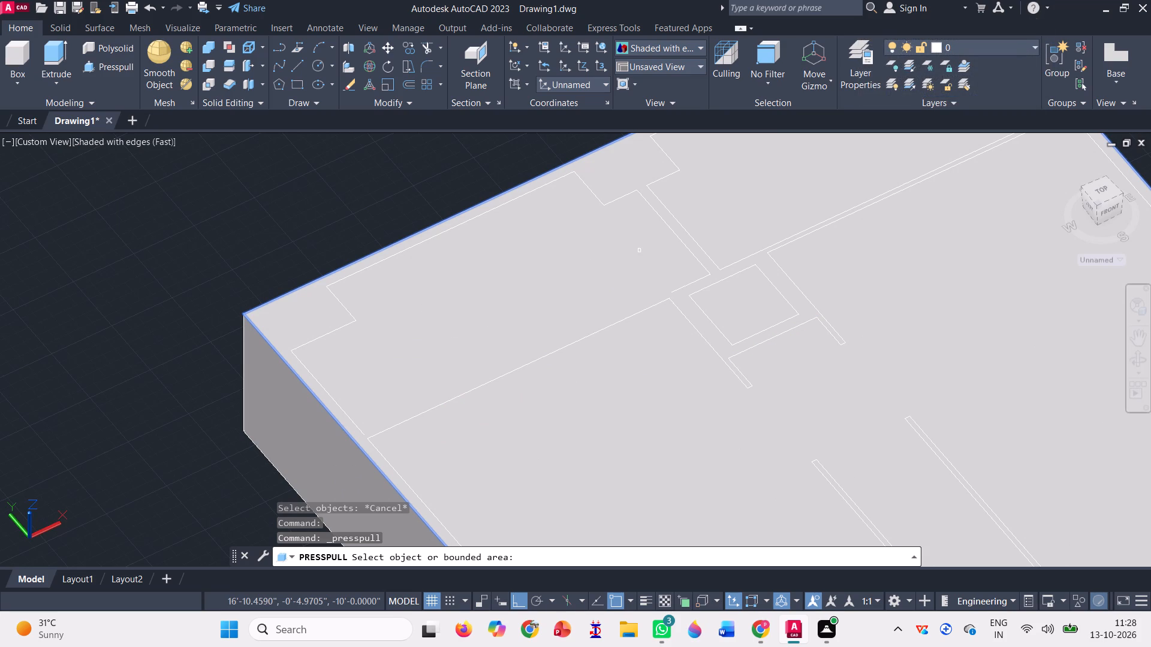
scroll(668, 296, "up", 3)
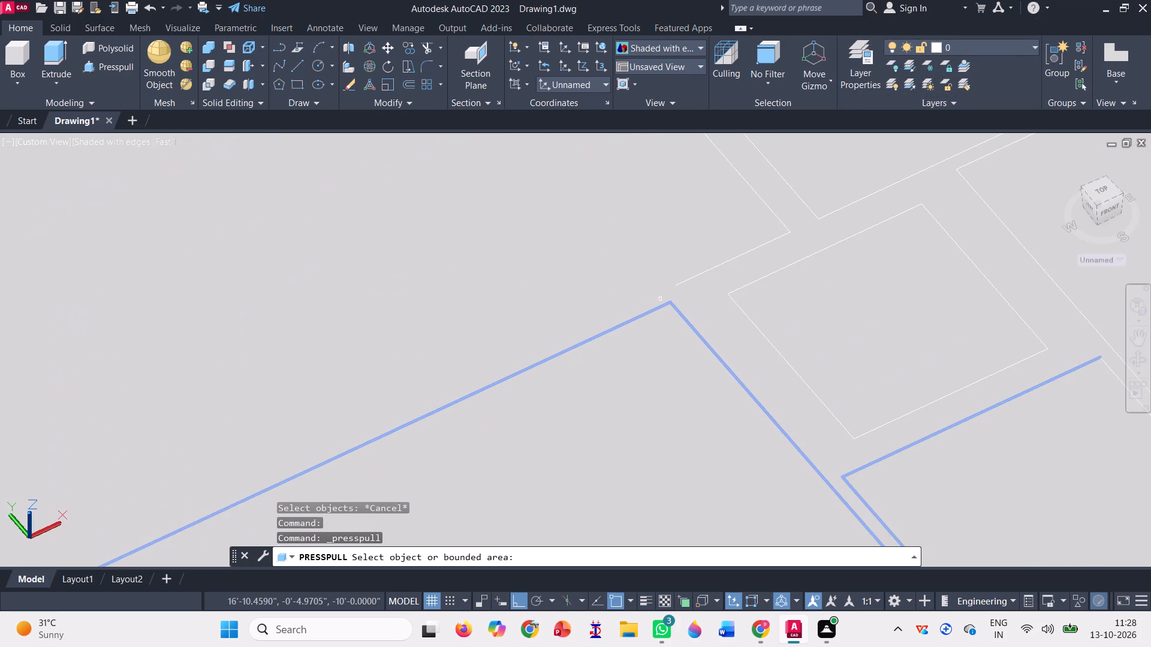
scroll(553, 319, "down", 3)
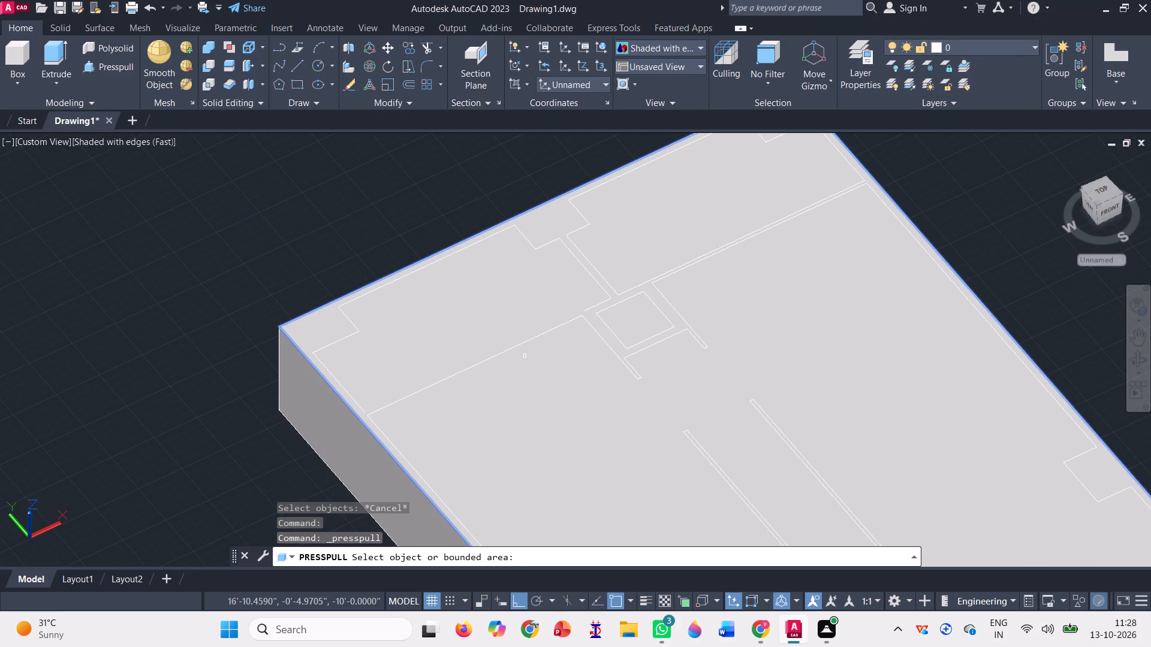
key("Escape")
Draw a line along the missing face of the partition wall to close the first end room's outline on the block's top.
left_click(300, 63)
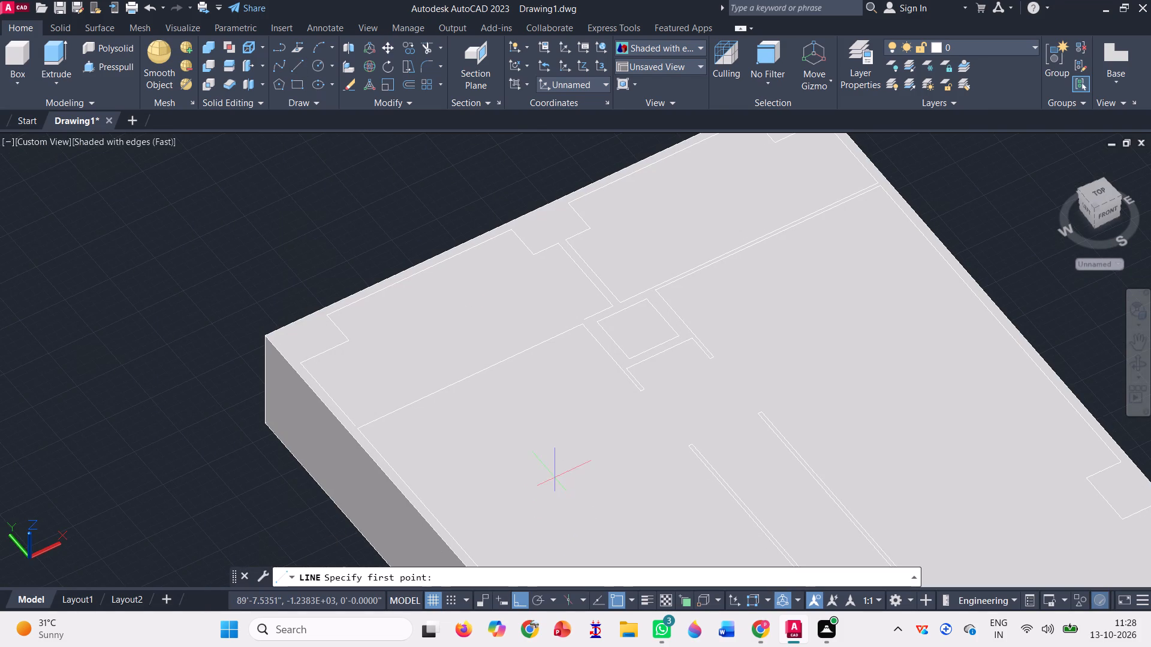
scroll(402, 445, "up", 2)
scroll(224, 386, "up", 2)
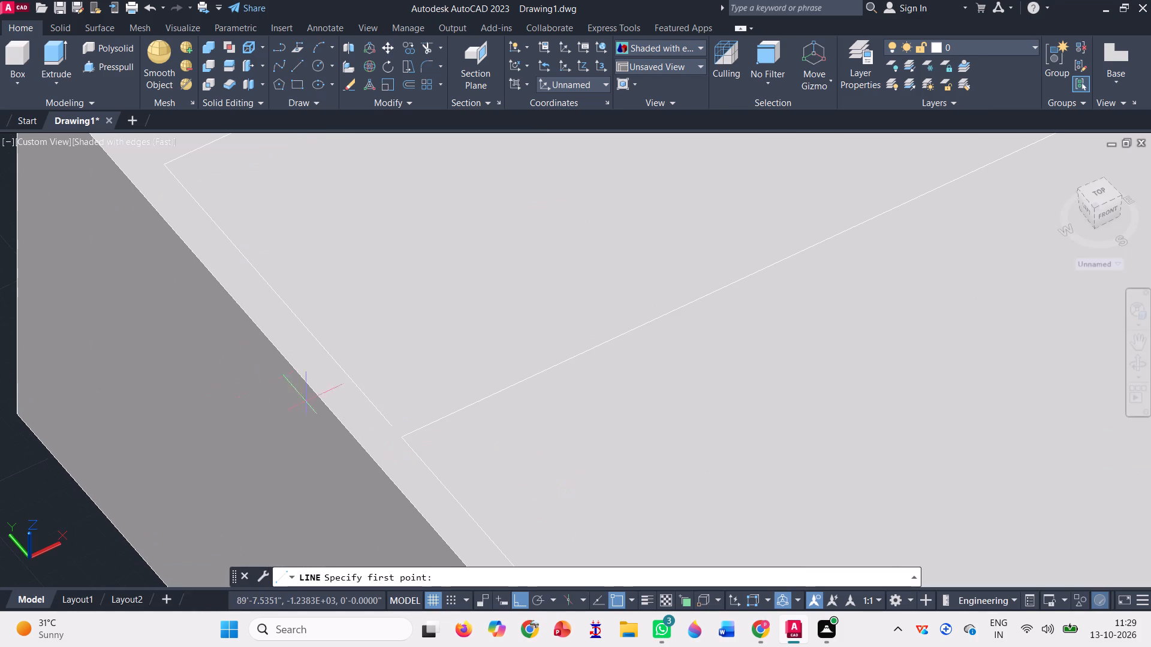
left_click(392, 428)
scroll(292, 461, "down", 2)
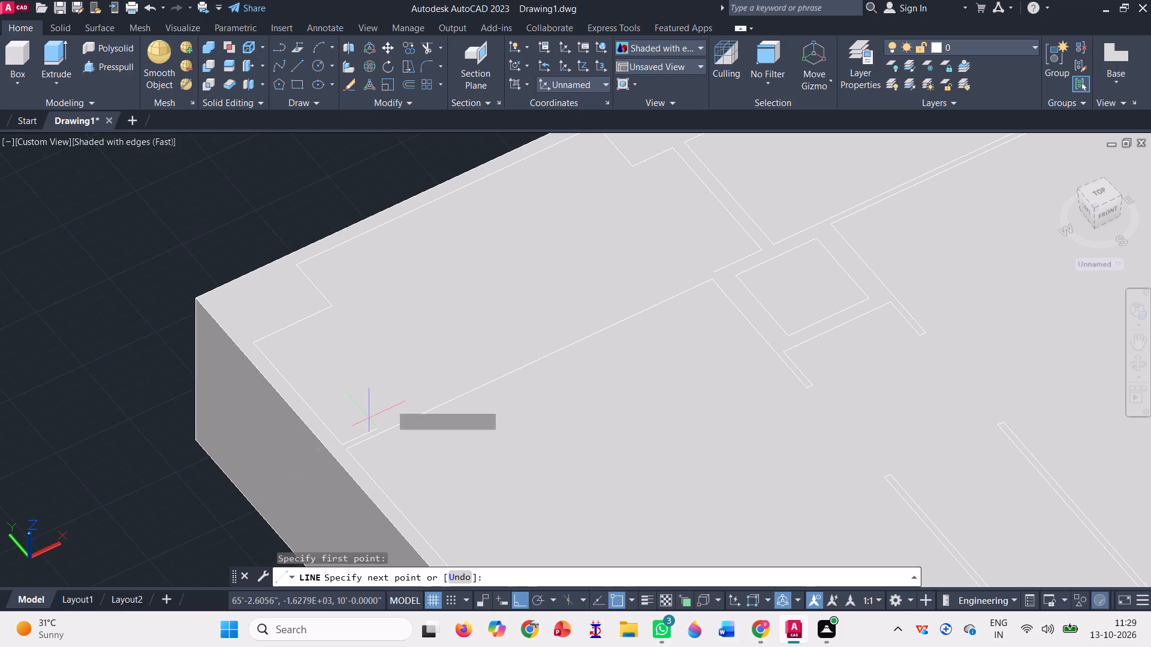
scroll(712, 266, "up", 4)
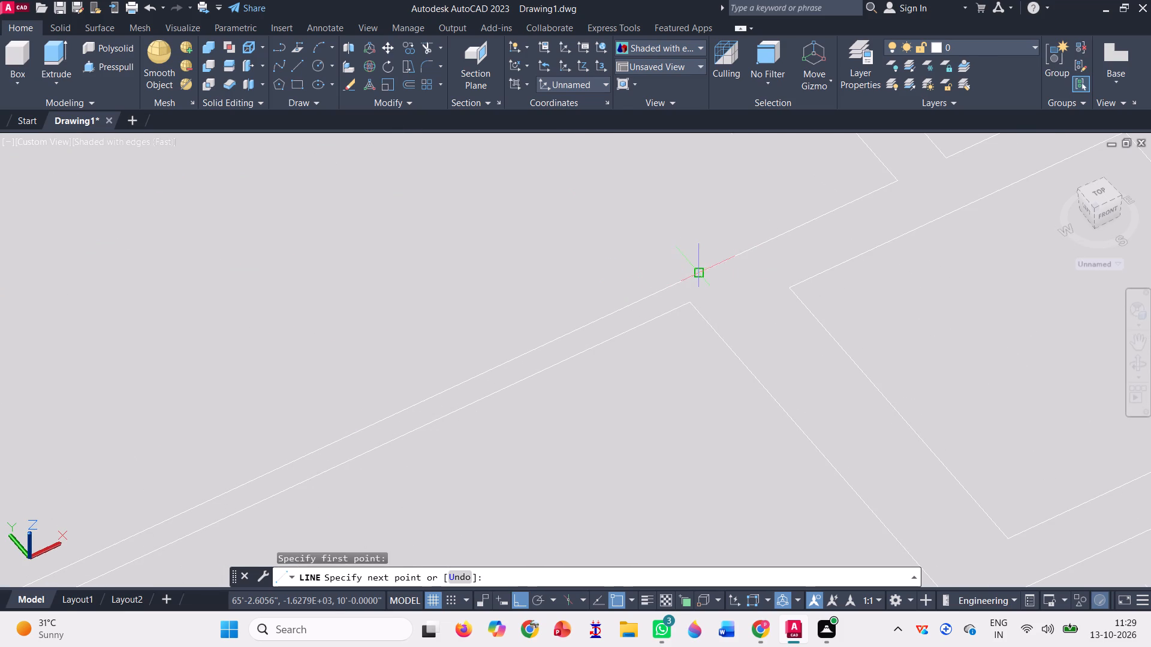
left_click(696, 270)
key("space")
Presspull the two end room areas down through the full depth of the block, leaving the walls and columns standing.
scroll(559, 395, "down", 3)
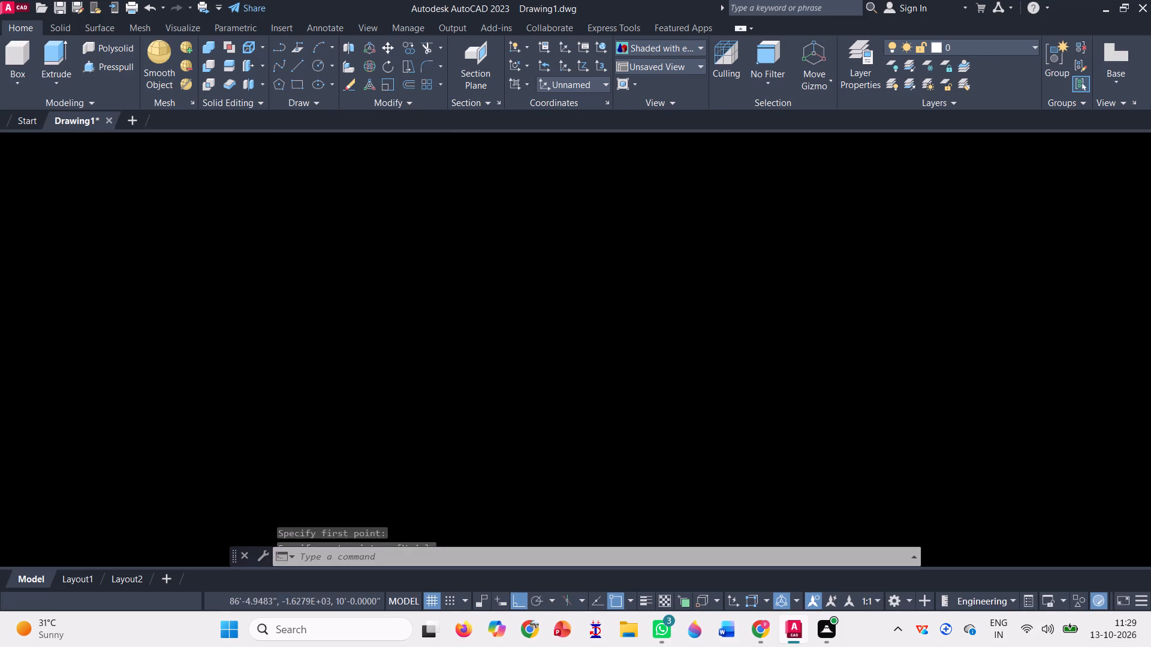
scroll(536, 385, "down", 1)
scroll(424, 332, "down", 1)
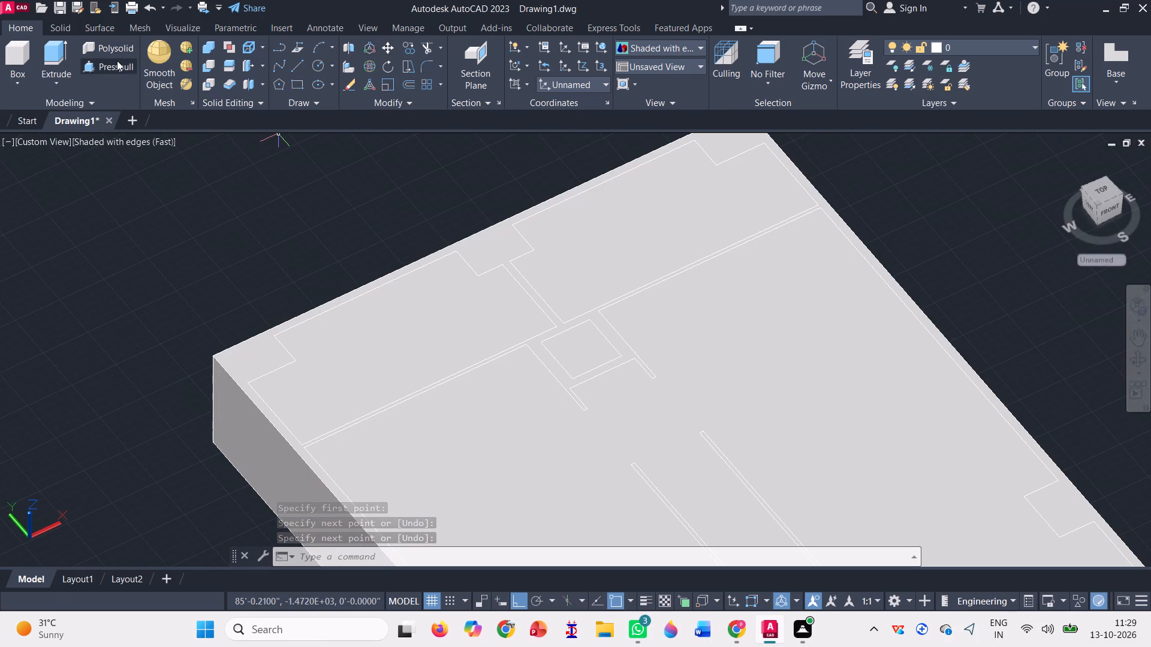
left_click(117, 62)
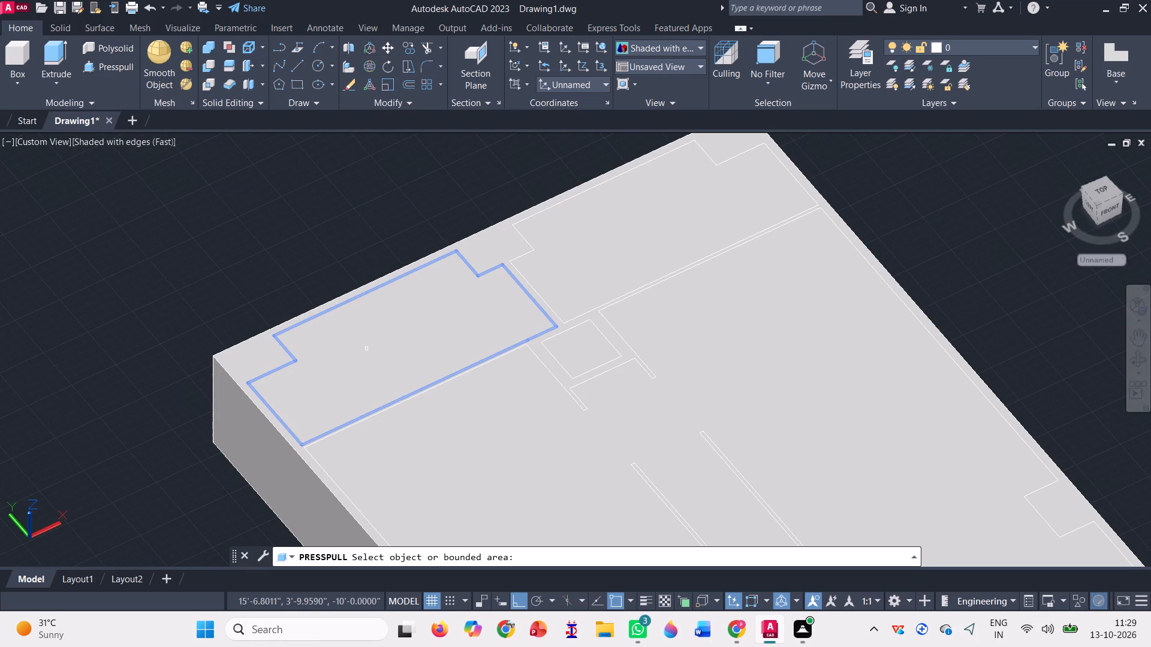
left_click(366, 348)
scroll(369, 342, "down", 2)
left_click(291, 510)
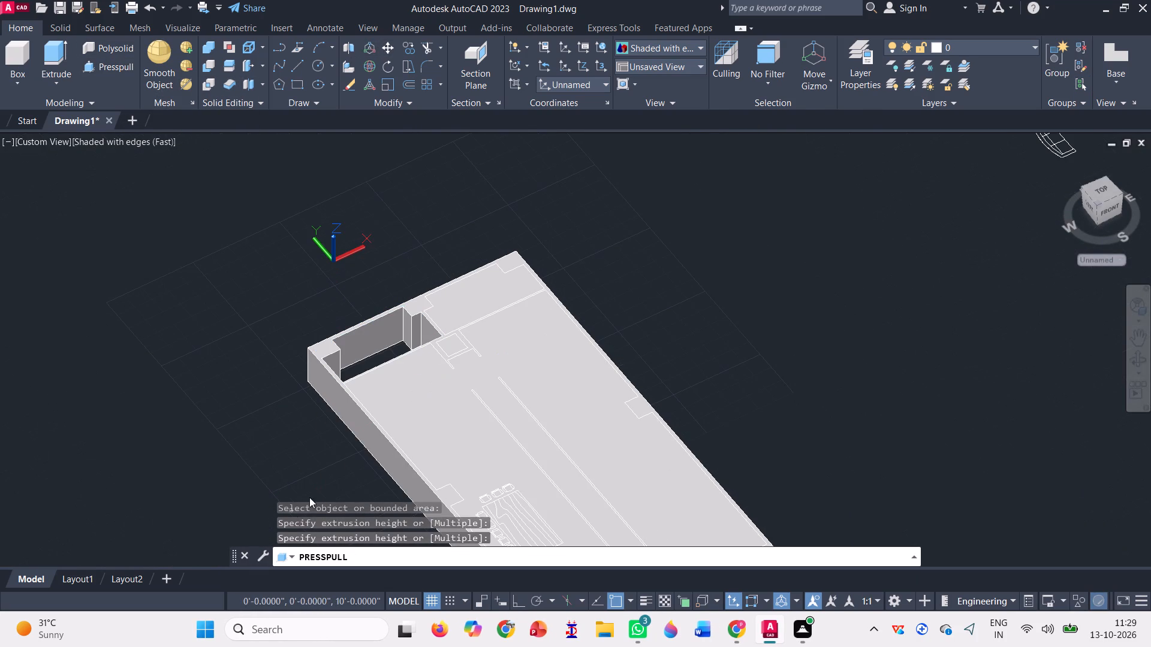
scroll(434, 349, "up", 2)
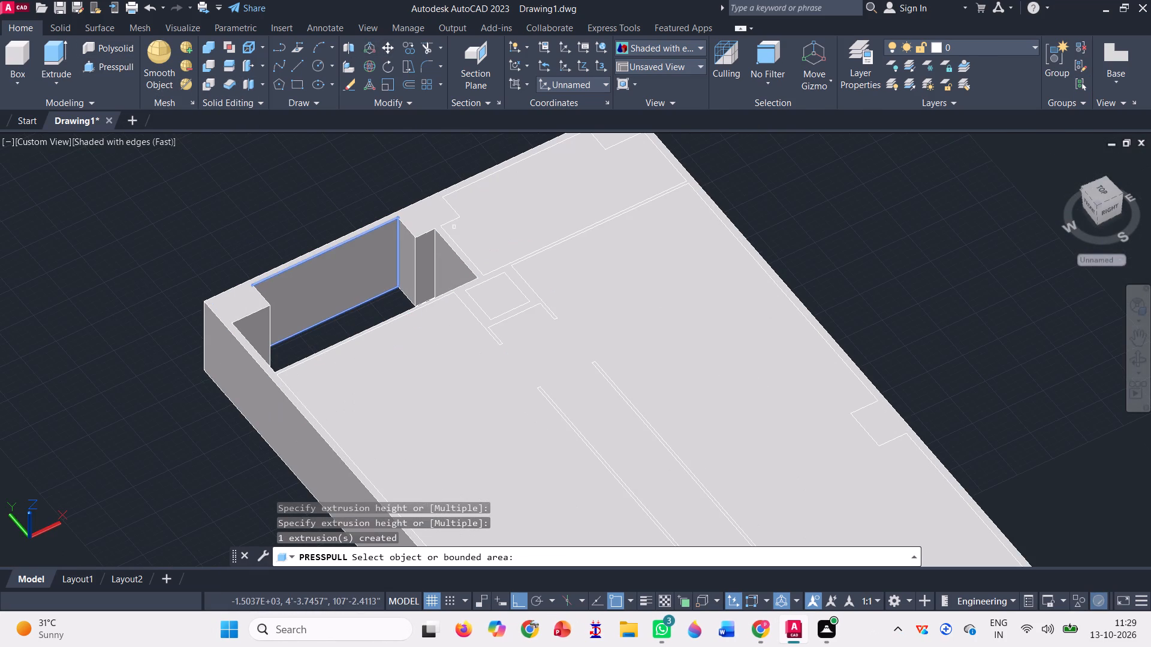
left_click(544, 210)
scroll(507, 232, "down", 1)
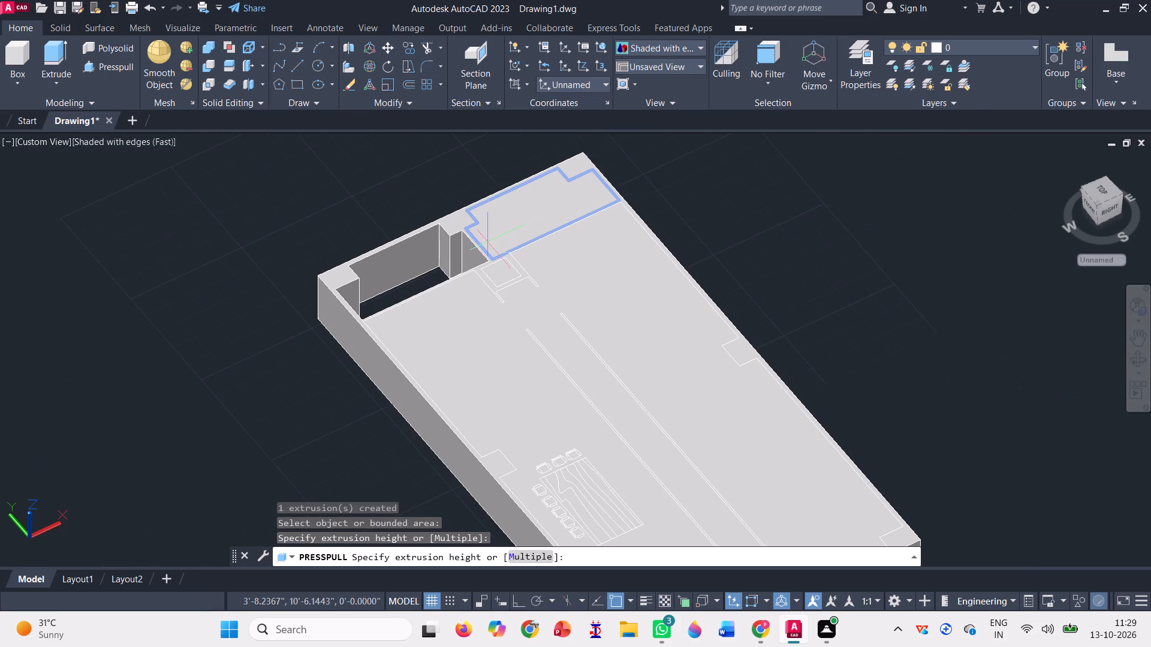
left_click(393, 467)
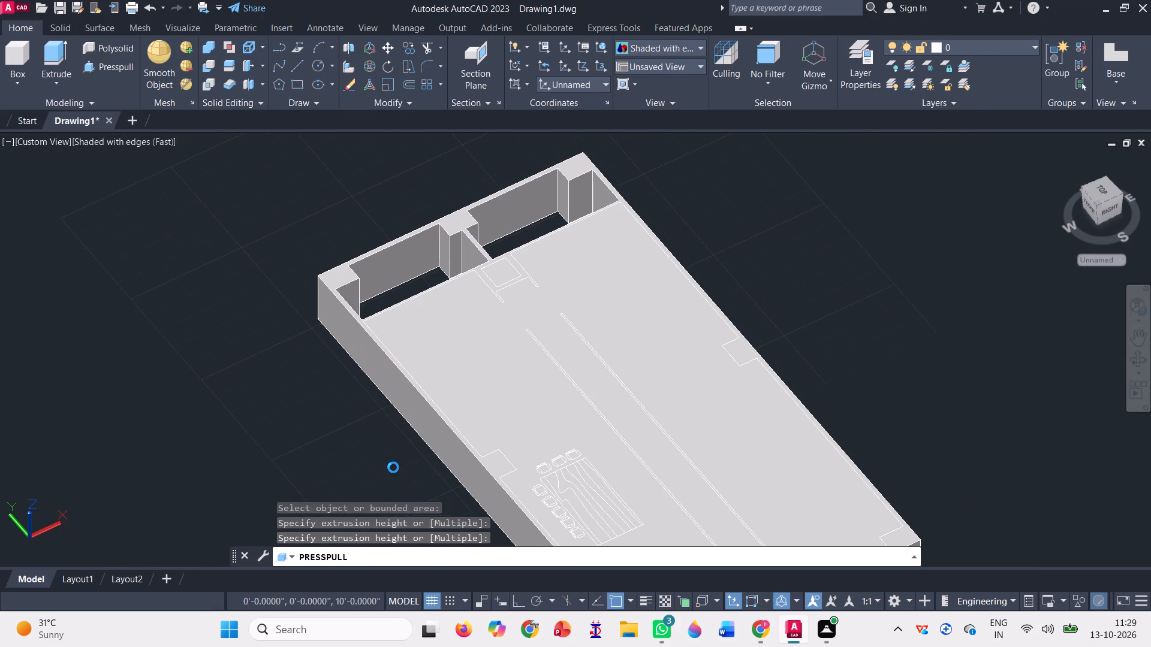
Presspull the small square shaft beside the end rooms down through the block.
scroll(491, 271, "up", 2)
left_click(517, 280)
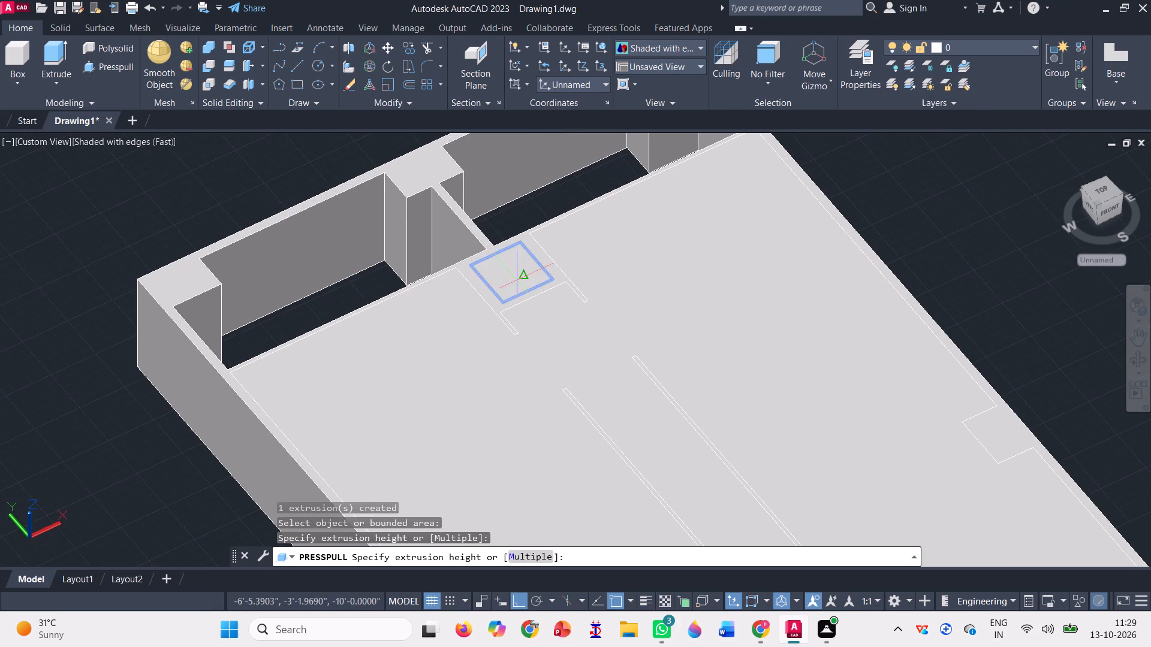
scroll(505, 208, "down", 2)
left_click(391, 485)
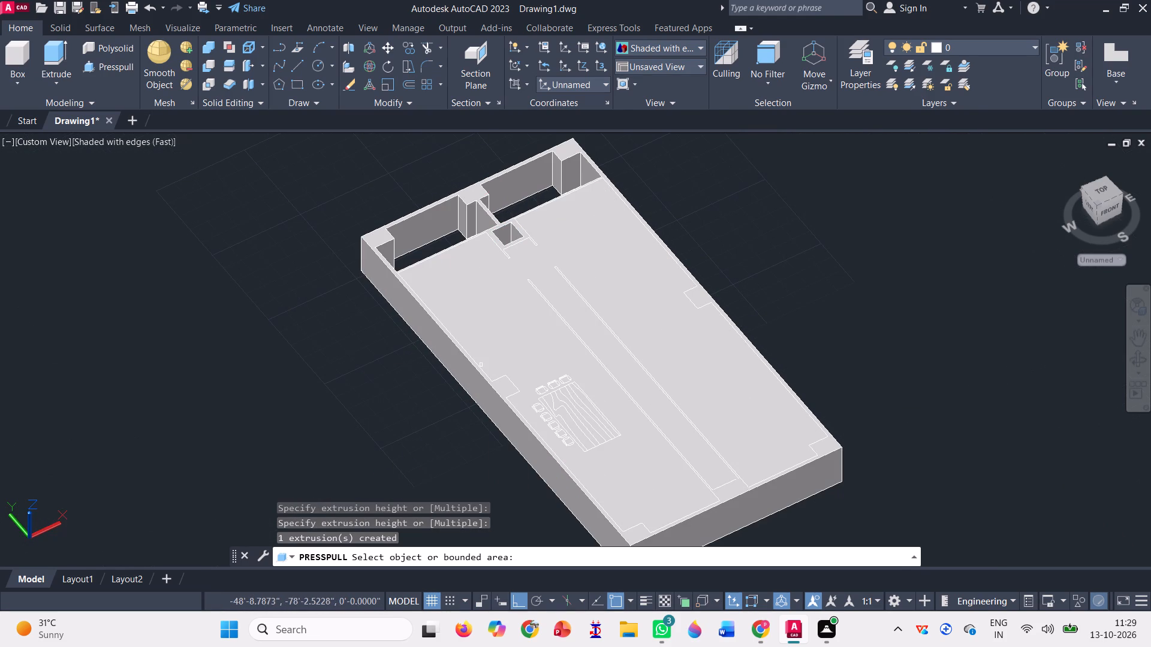
Examine the main hall's boundary lines on the block's top for a closed area to presspull, and leave Presspull.
scroll(495, 326, "up", 2)
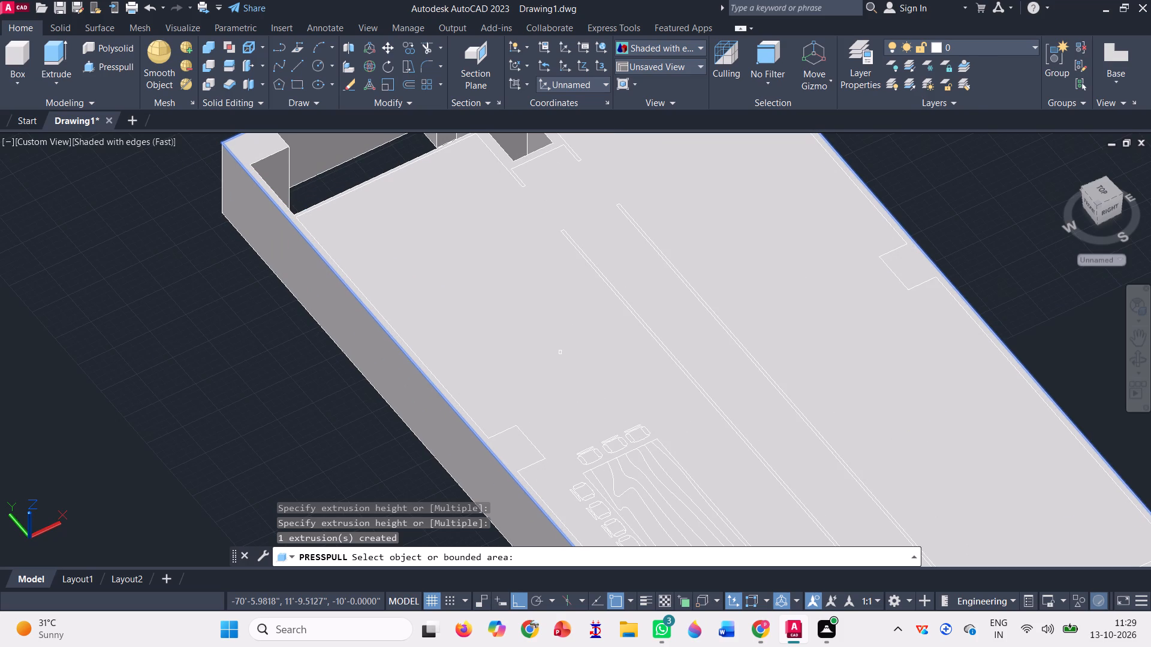
scroll(544, 231, "down", 1)
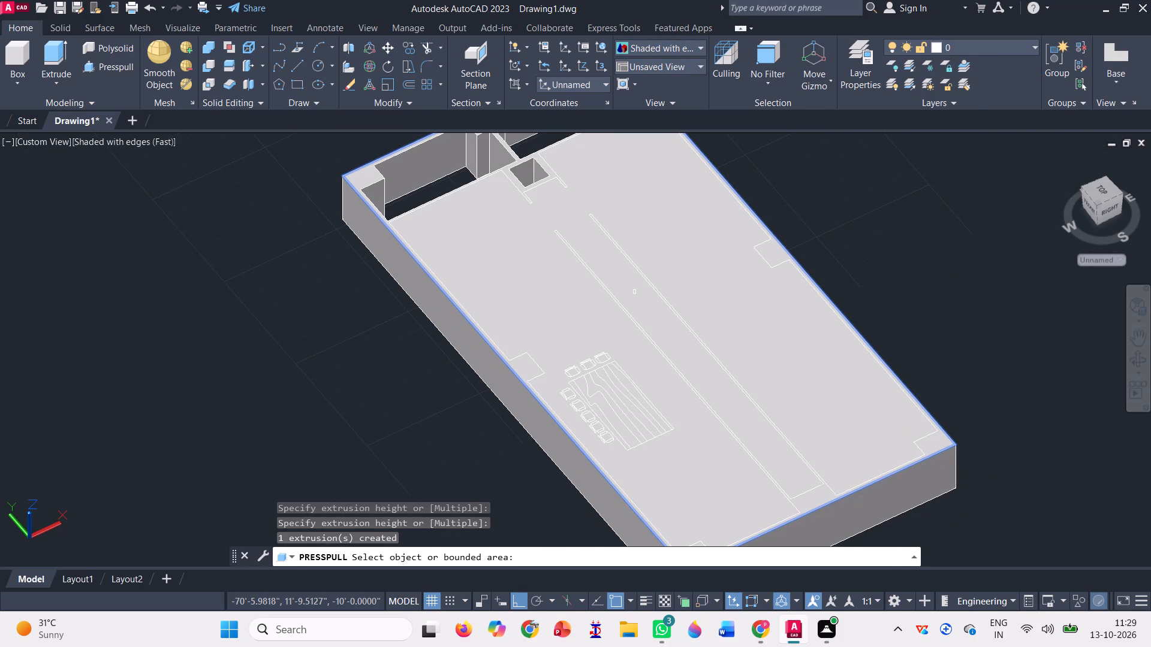
scroll(905, 535, "up", 3)
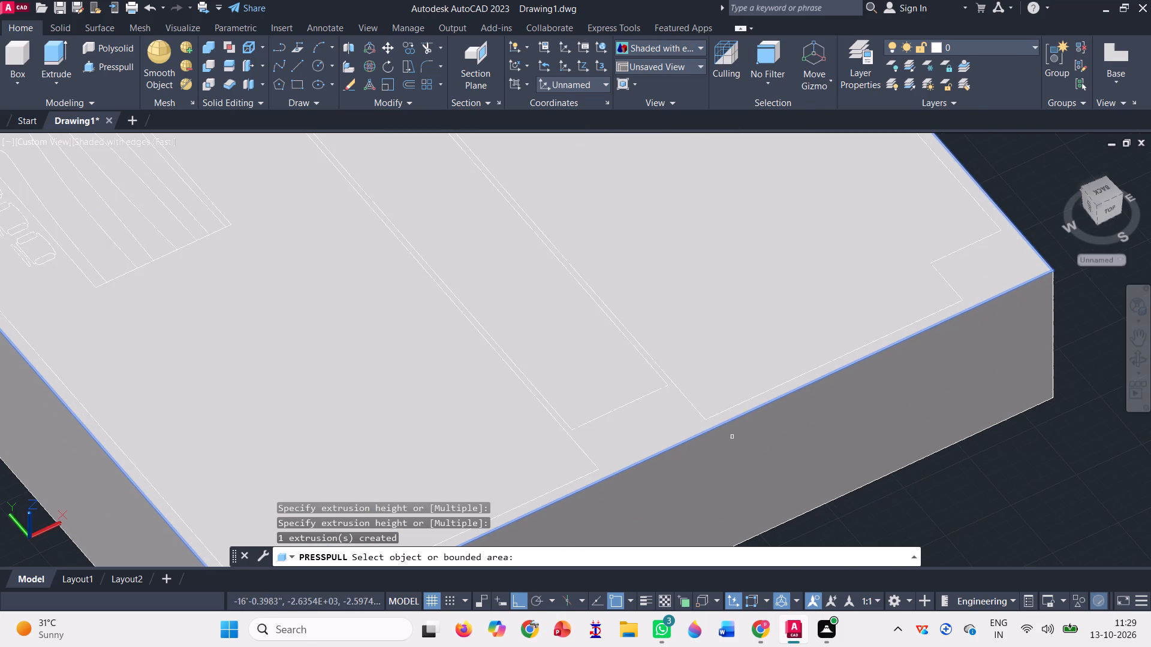
scroll(617, 356, "up", 2)
scroll(616, 450, "down", 4)
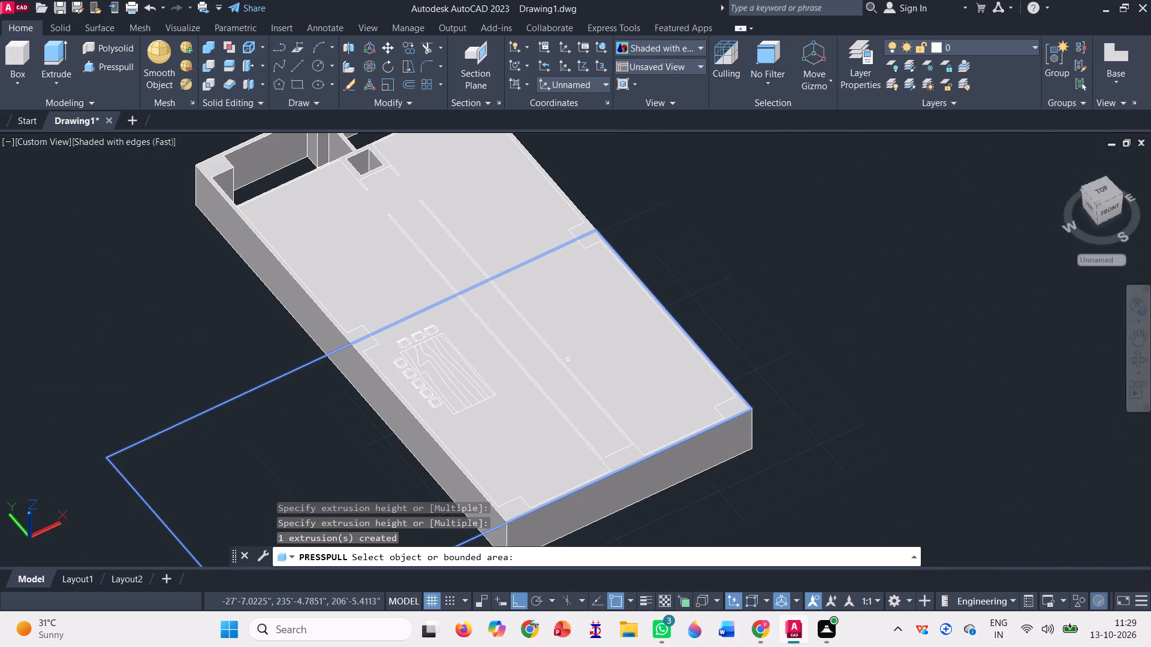
scroll(612, 321, "up", 2)
scroll(612, 321, "down", 2)
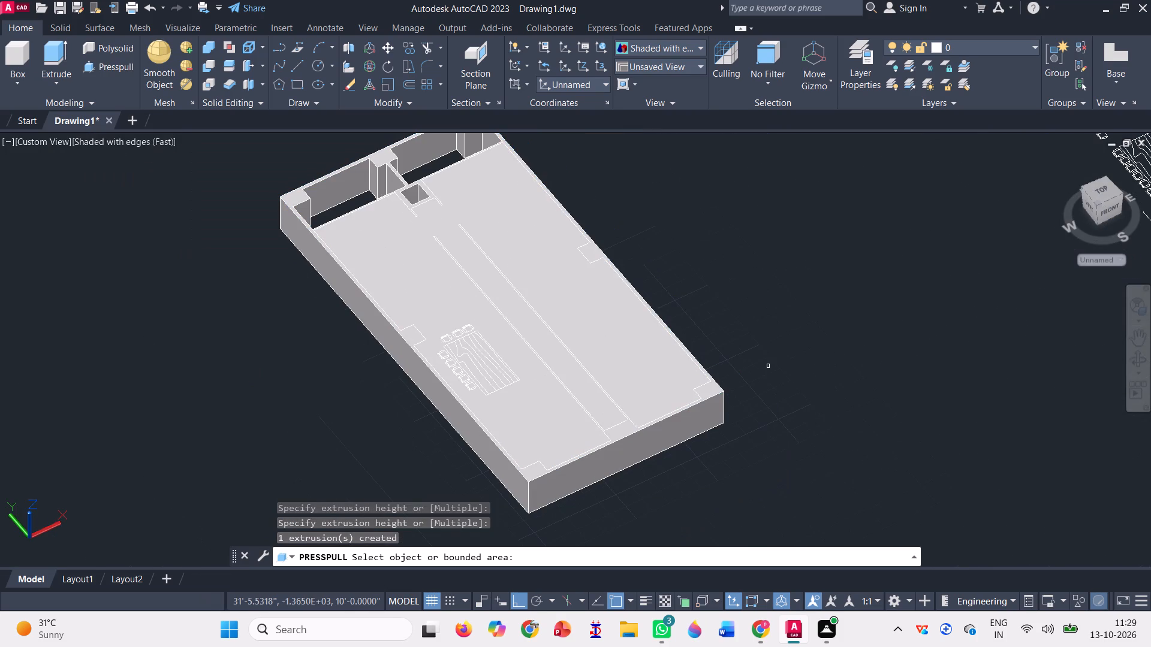
key("Escape")
scroll(409, 346, "up", 2)
scroll(409, 349, "down", 1)
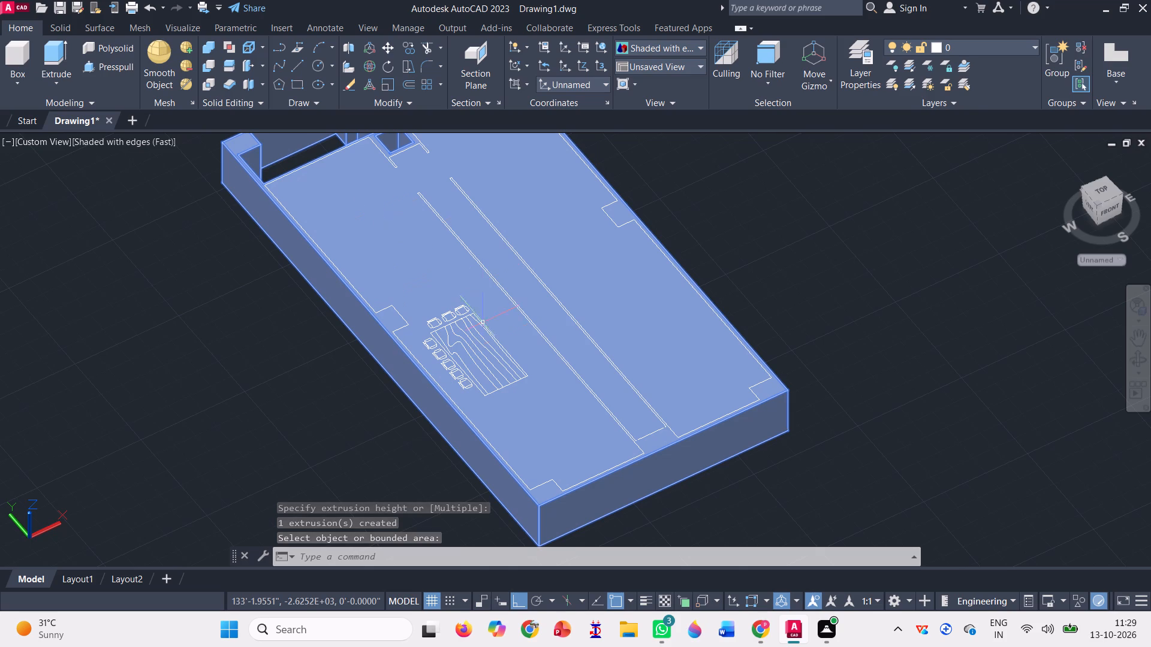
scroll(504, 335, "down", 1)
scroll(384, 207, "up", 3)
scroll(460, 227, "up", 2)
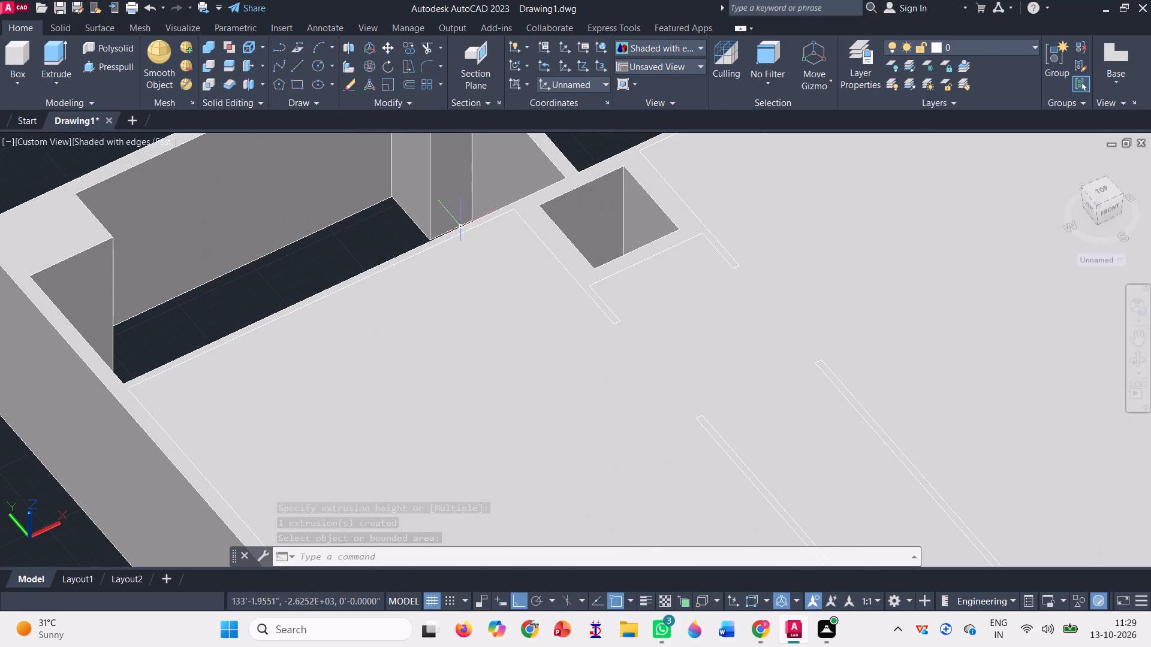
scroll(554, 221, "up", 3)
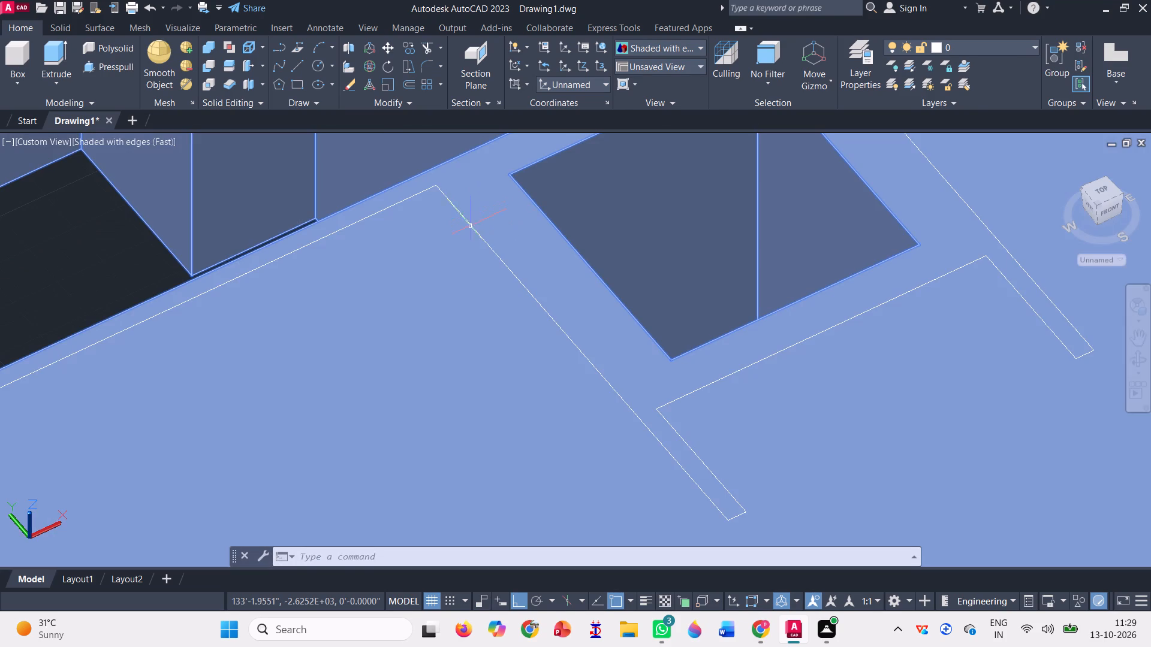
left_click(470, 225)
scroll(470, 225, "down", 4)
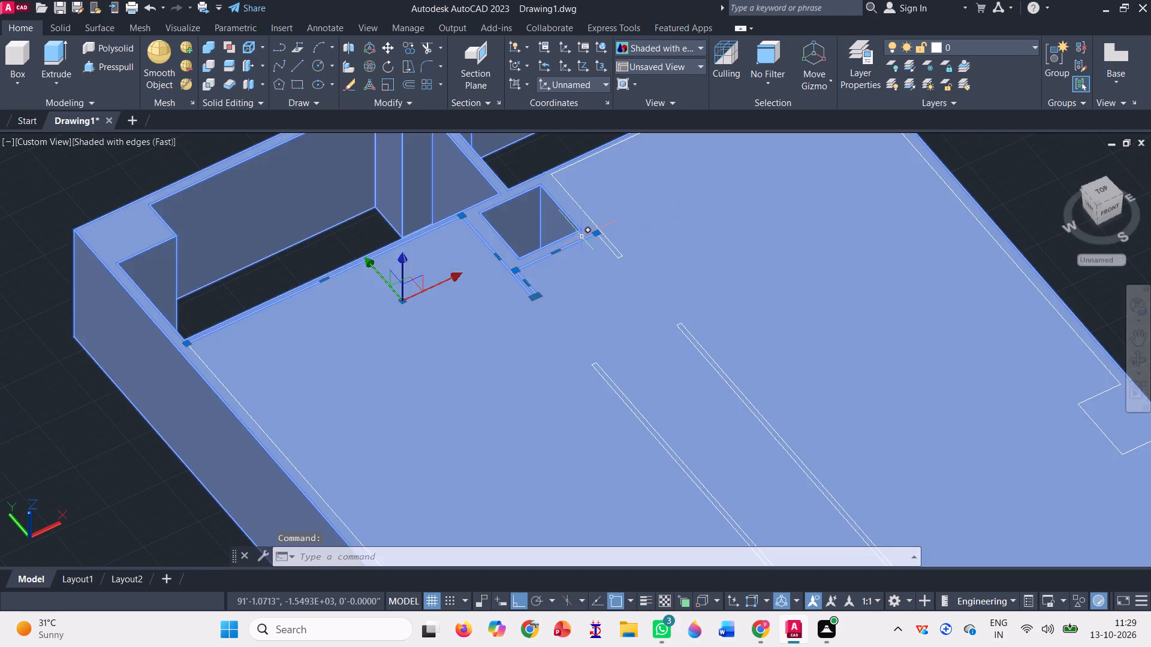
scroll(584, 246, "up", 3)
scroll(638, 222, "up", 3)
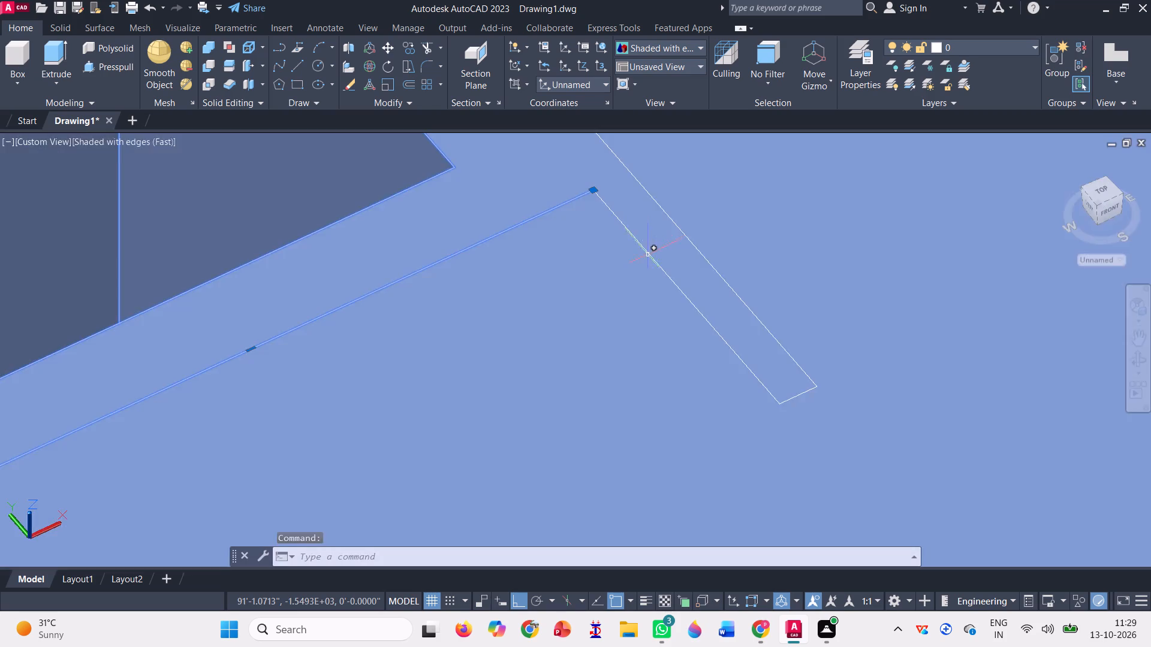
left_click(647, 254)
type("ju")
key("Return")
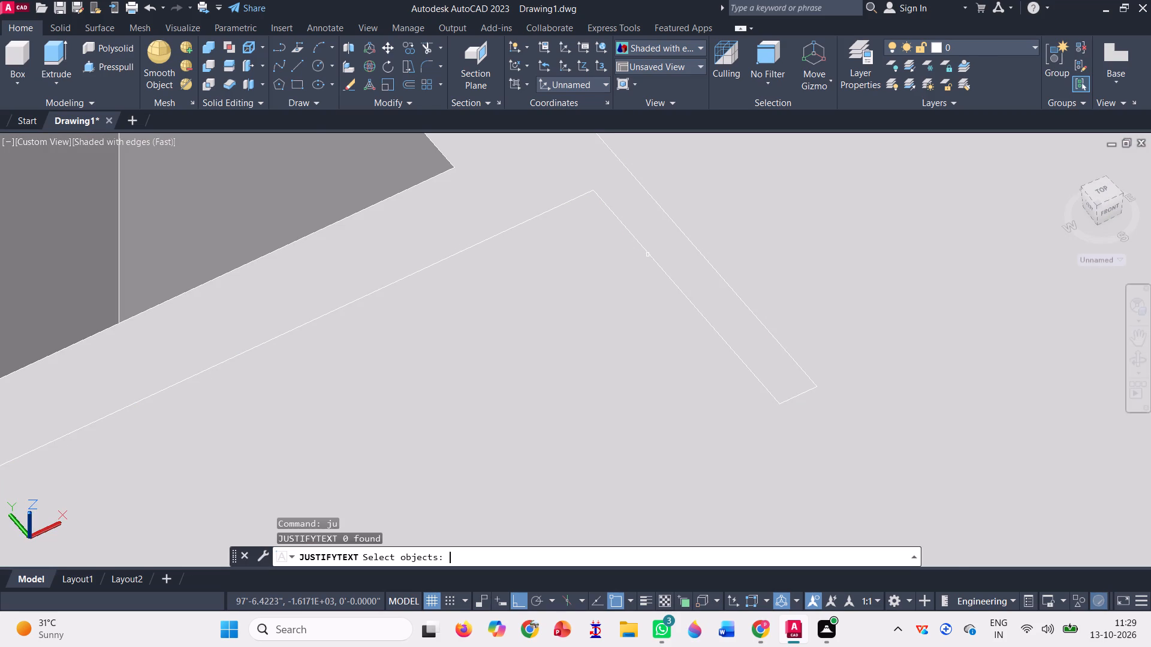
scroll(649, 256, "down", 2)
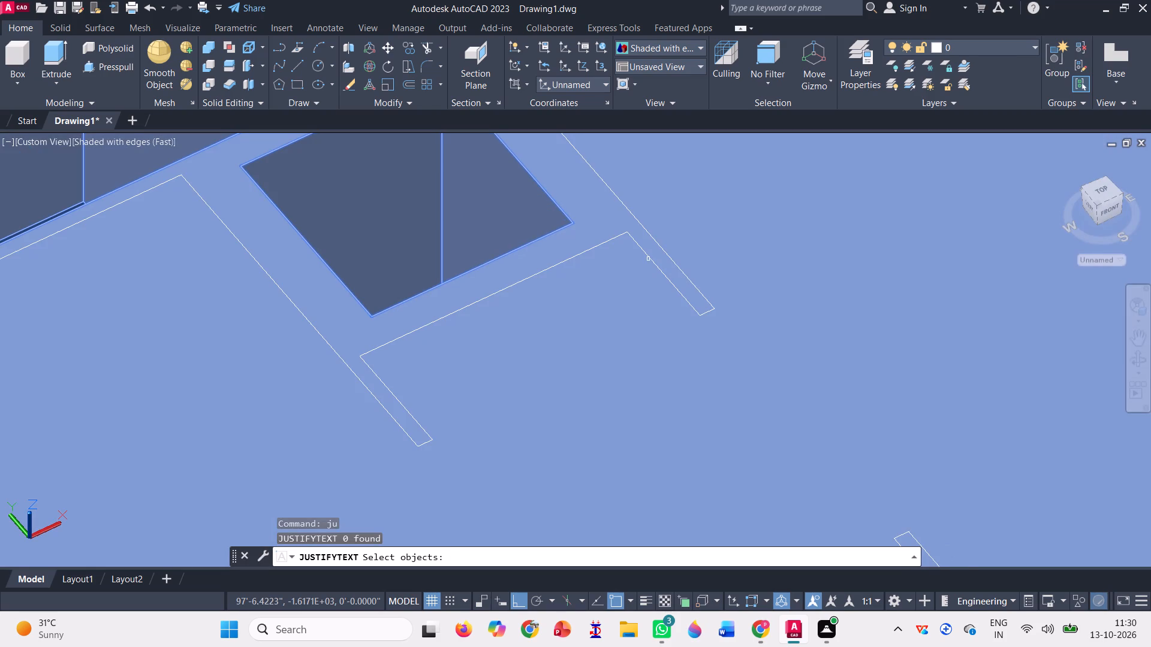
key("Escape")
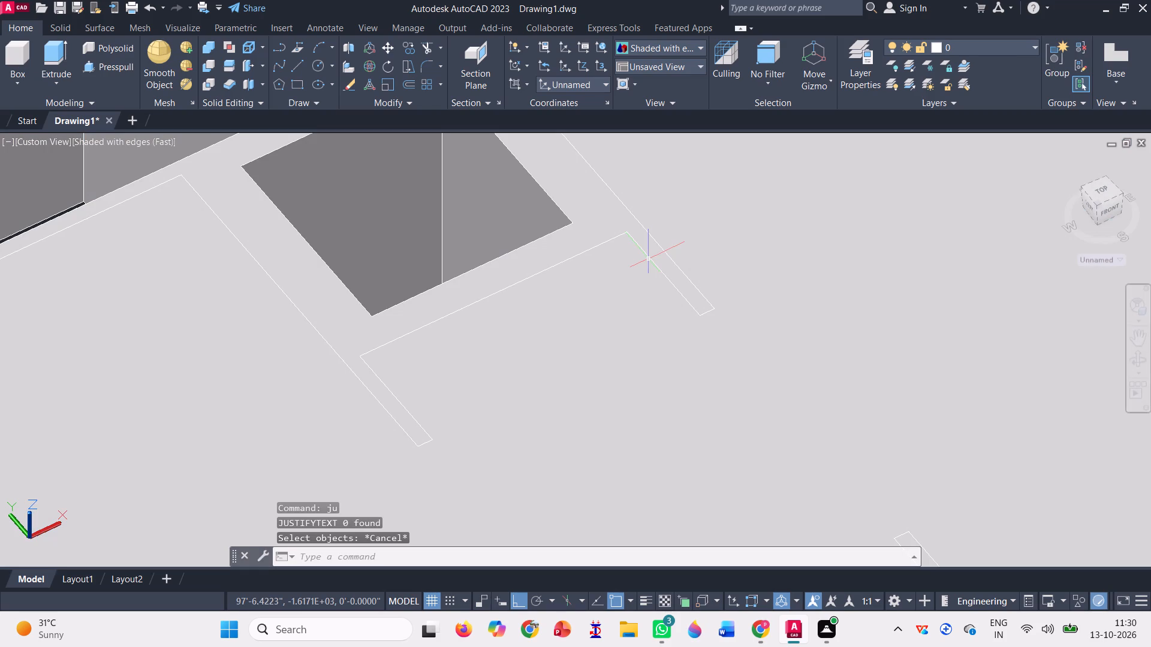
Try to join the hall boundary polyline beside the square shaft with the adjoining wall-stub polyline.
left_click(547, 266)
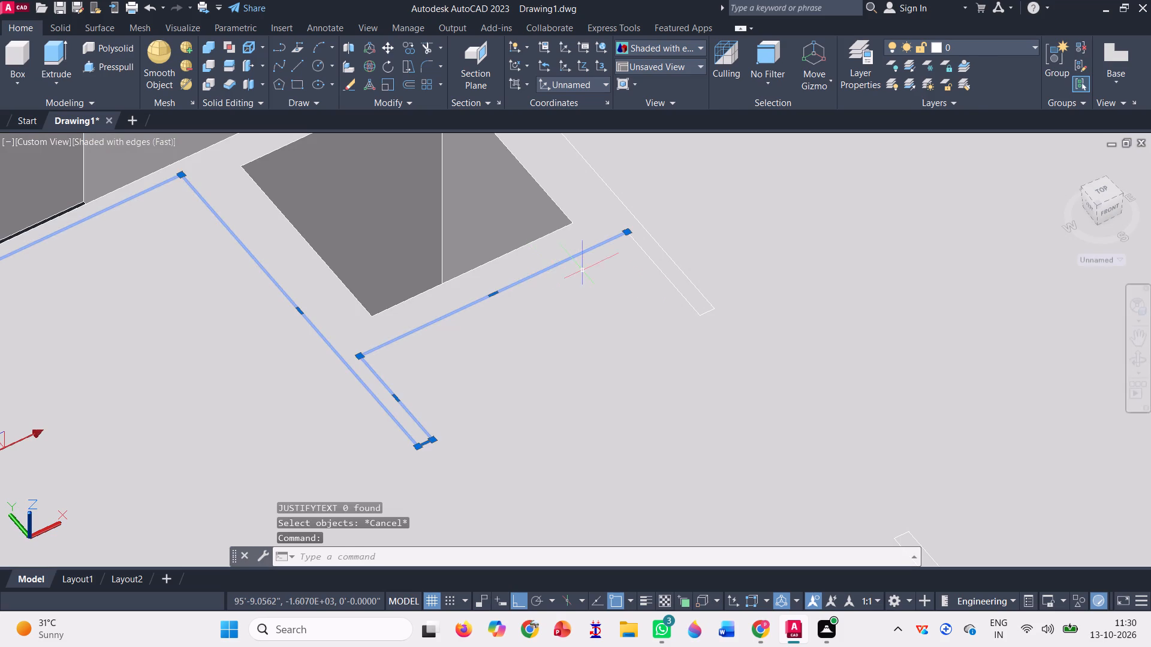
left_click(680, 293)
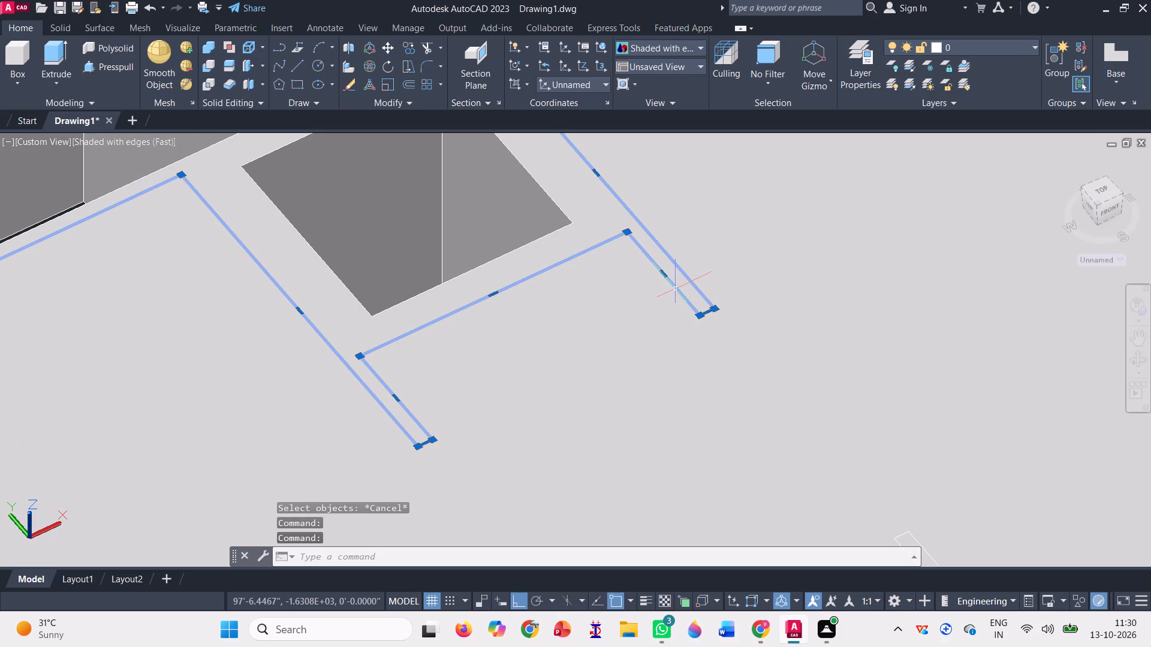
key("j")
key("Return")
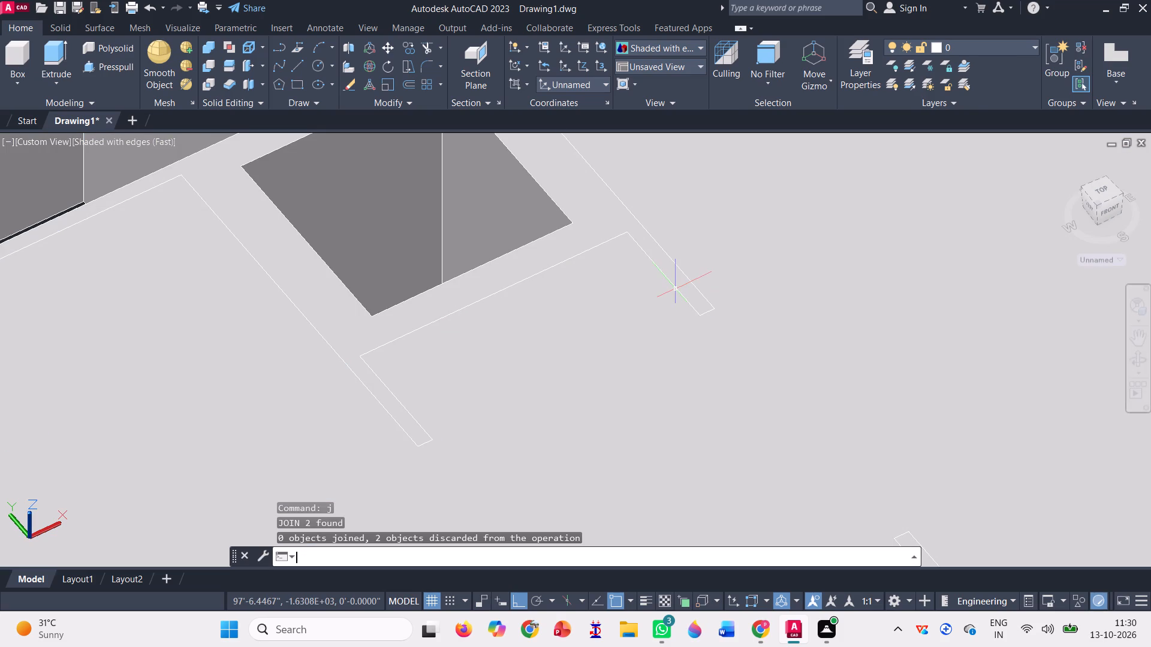
Extend the hall boundary line alongside the square shaft across the wall stub to its far face.
scroll(648, 268, "up", 3)
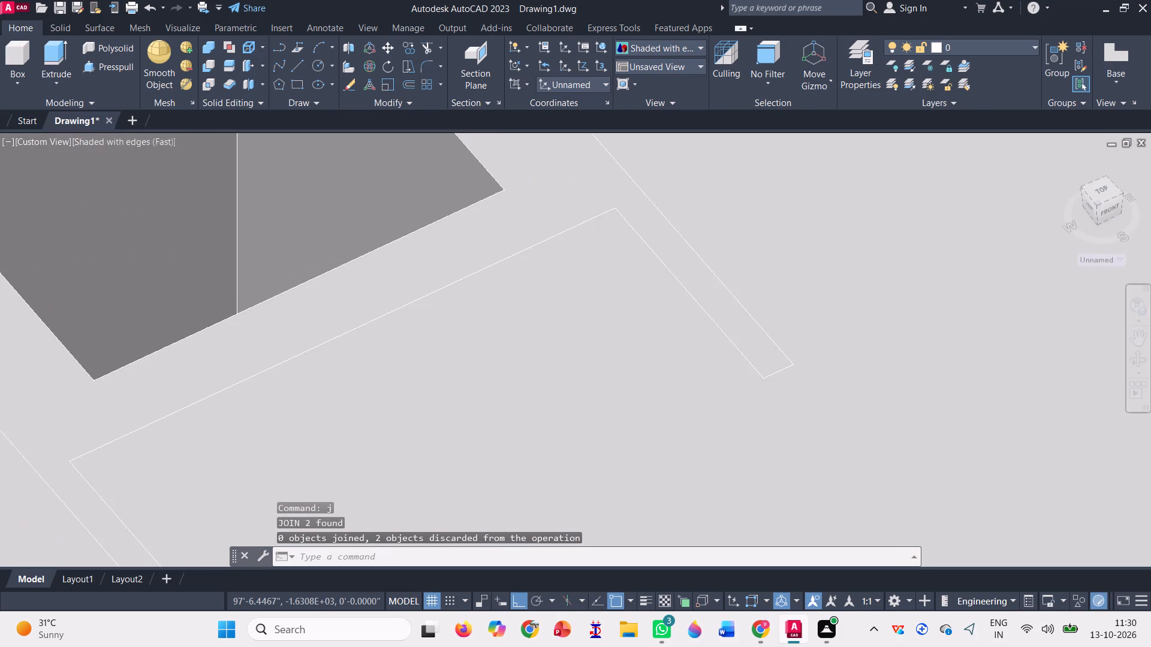
scroll(616, 167, "up", 4)
scroll(511, 199, "up", 3)
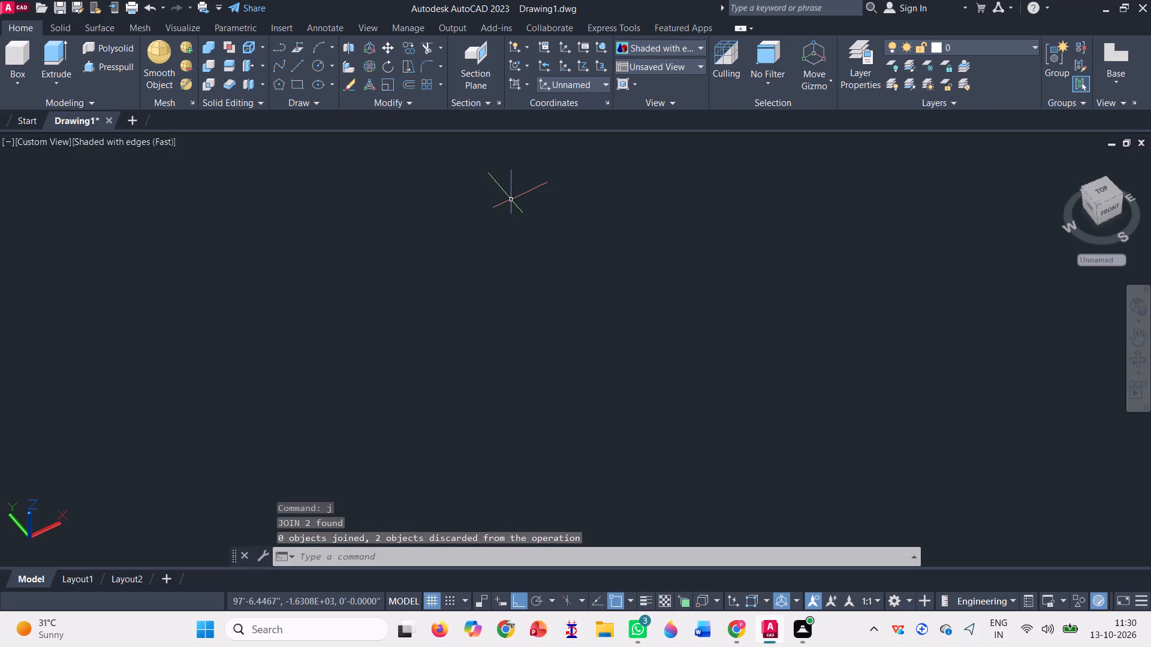
scroll(560, 253, "down", 11)
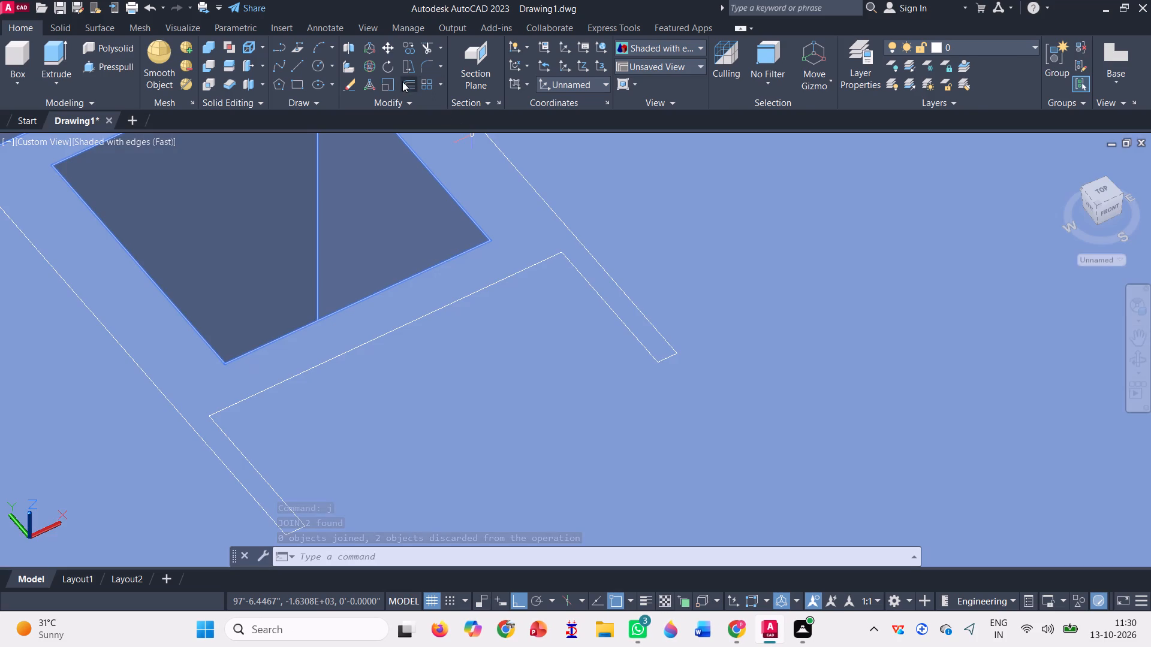
left_click(443, 52)
left_click(445, 96)
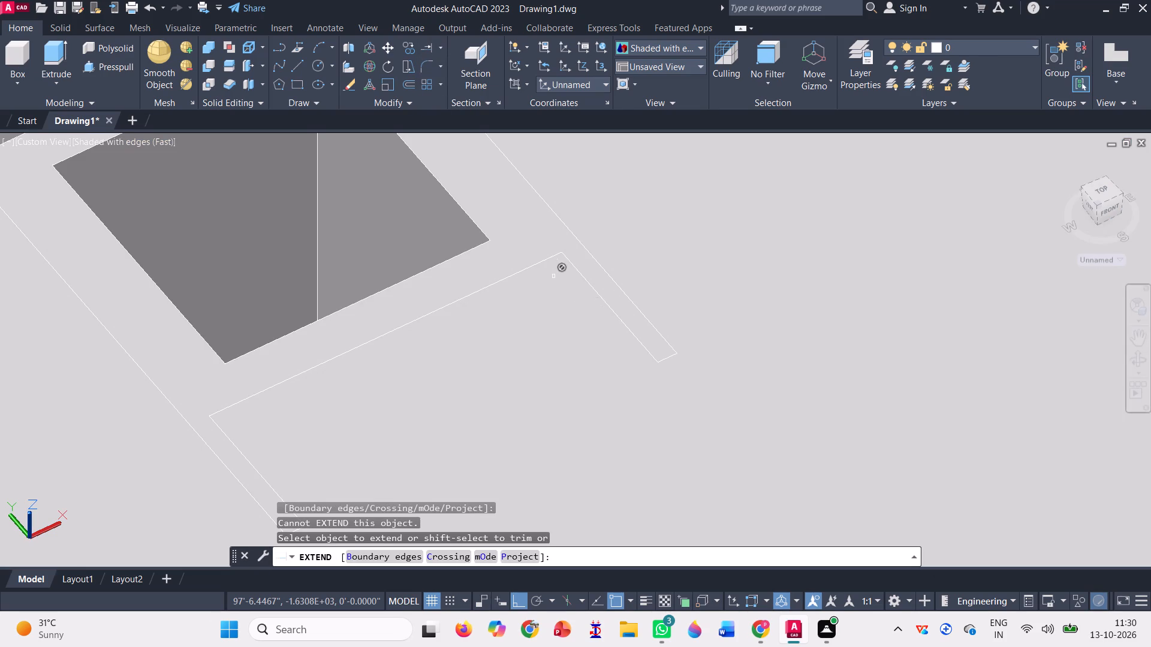
left_click(537, 261)
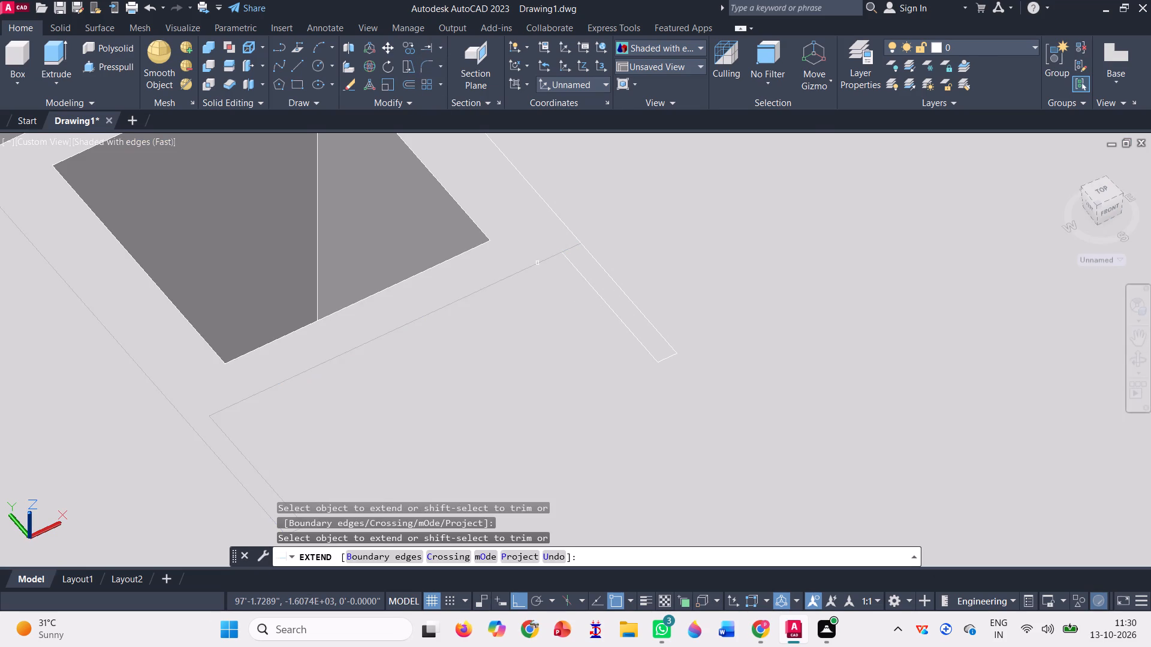
left_click(604, 300)
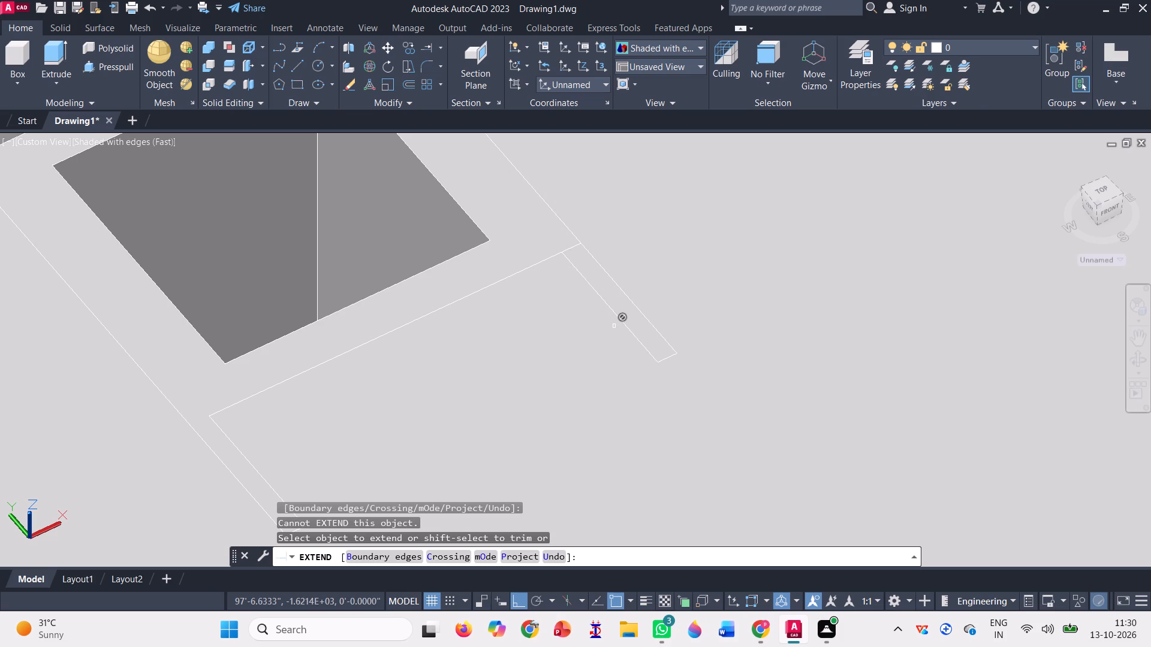
key("space")
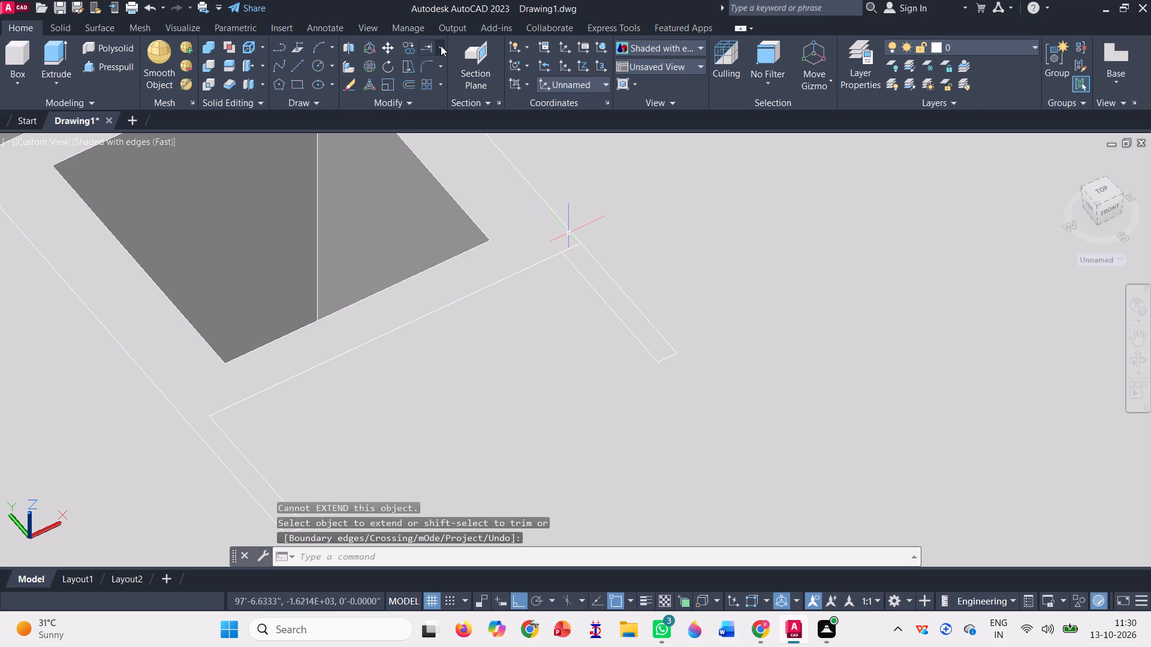
Trim the boundary segment that crosses the wall stub, so the line ends at the stub's near corner.
left_click(441, 44)
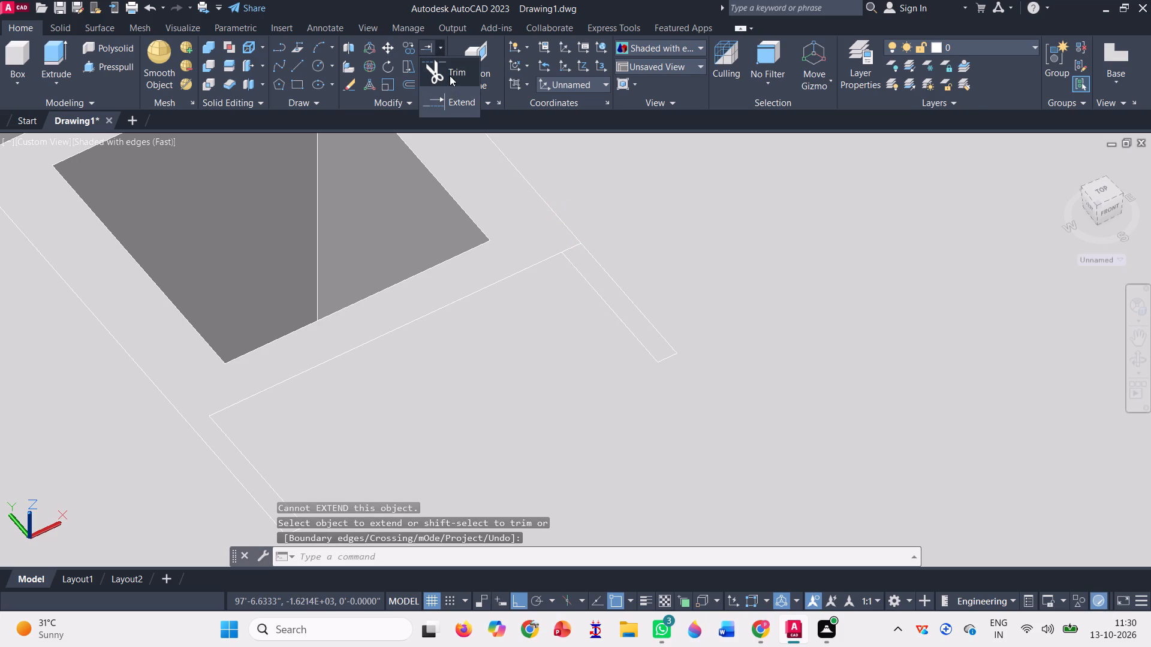
left_click(450, 75)
scroll(558, 250, "up", 5)
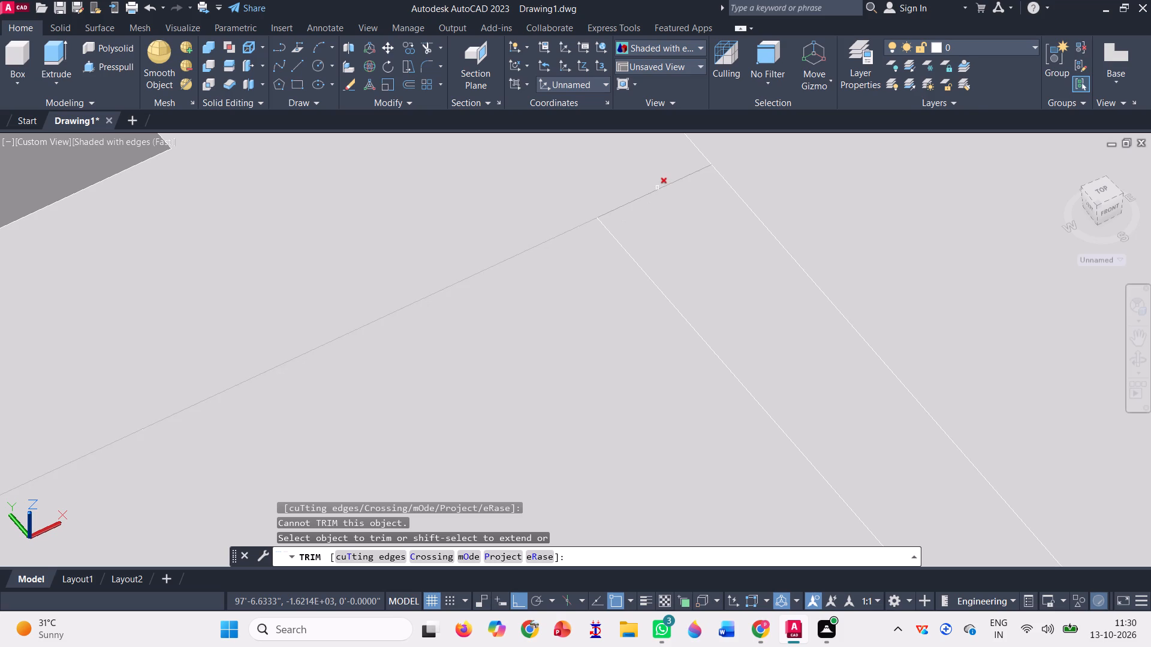
left_click(657, 187)
scroll(646, 213, "down", 3)
key("Escape")
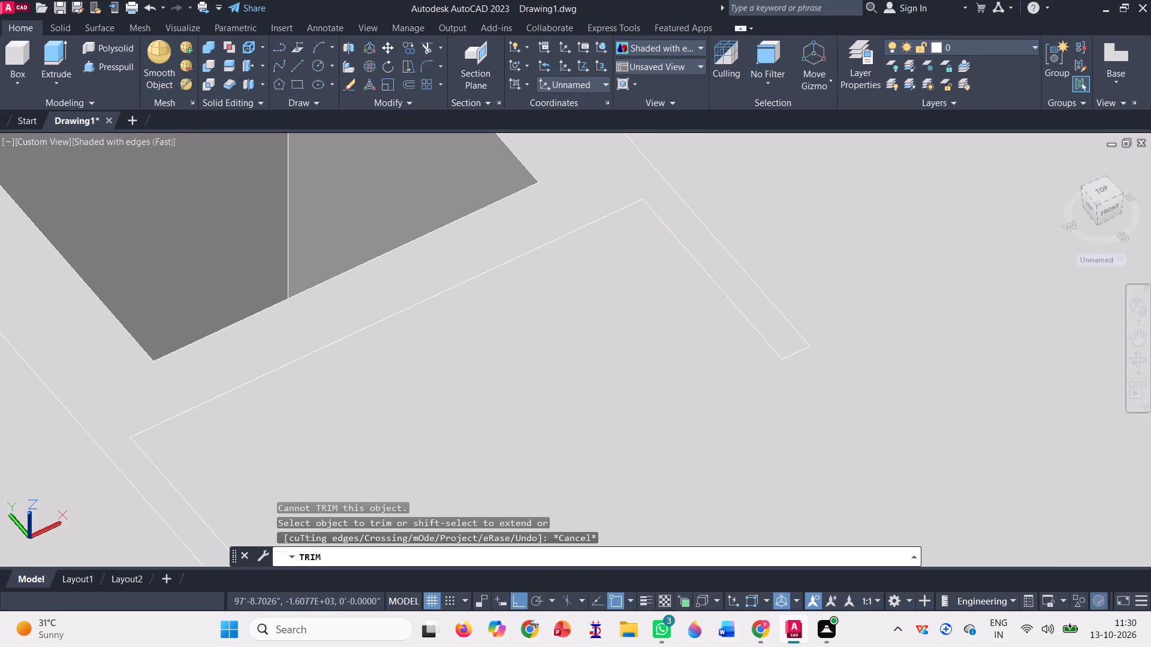
Join the trimmed boundary polyline beside the shaft with the adjoining wall-stub polyline.
scroll(646, 213, "down", 2)
left_click(634, 210)
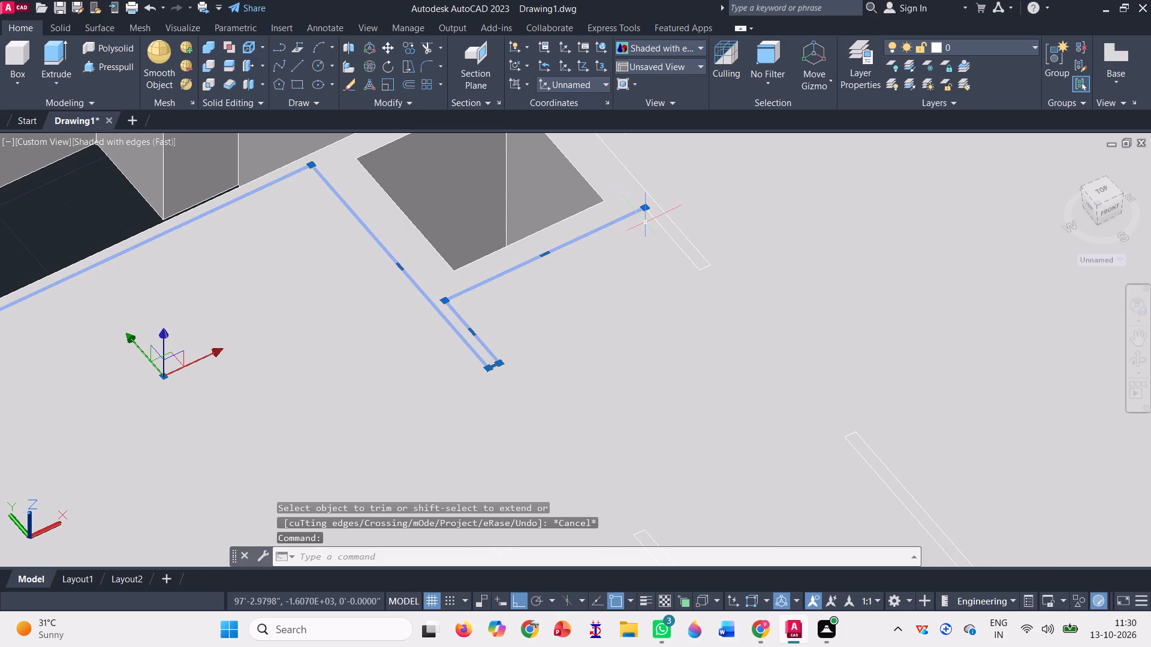
left_click(673, 240)
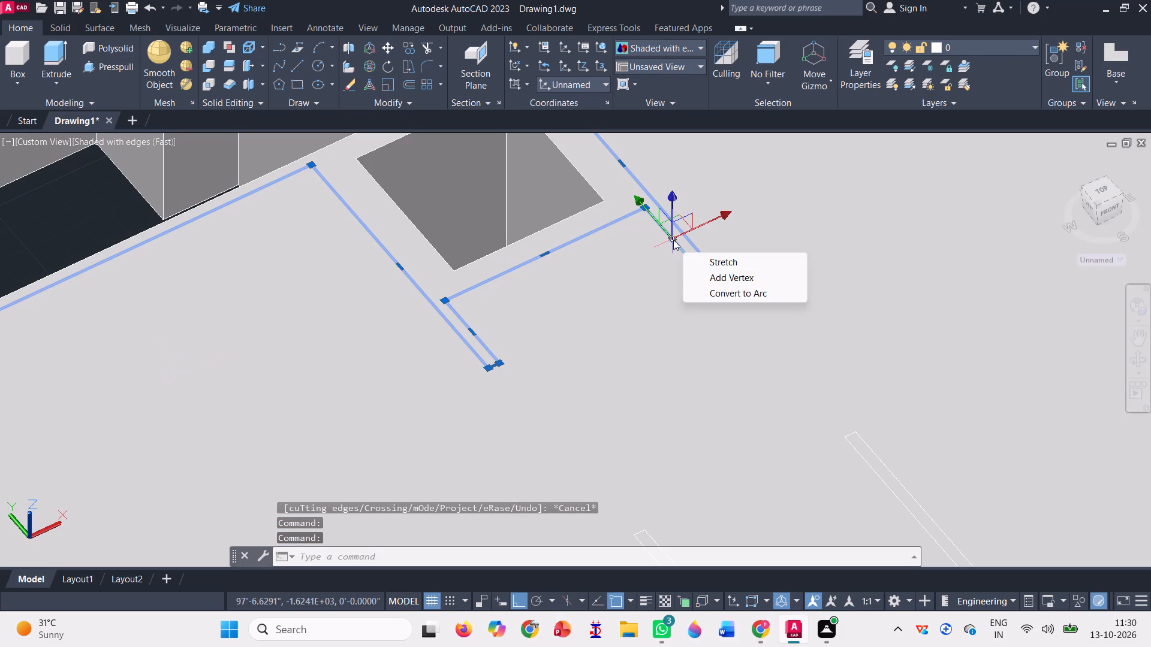
key("j")
key("Return")
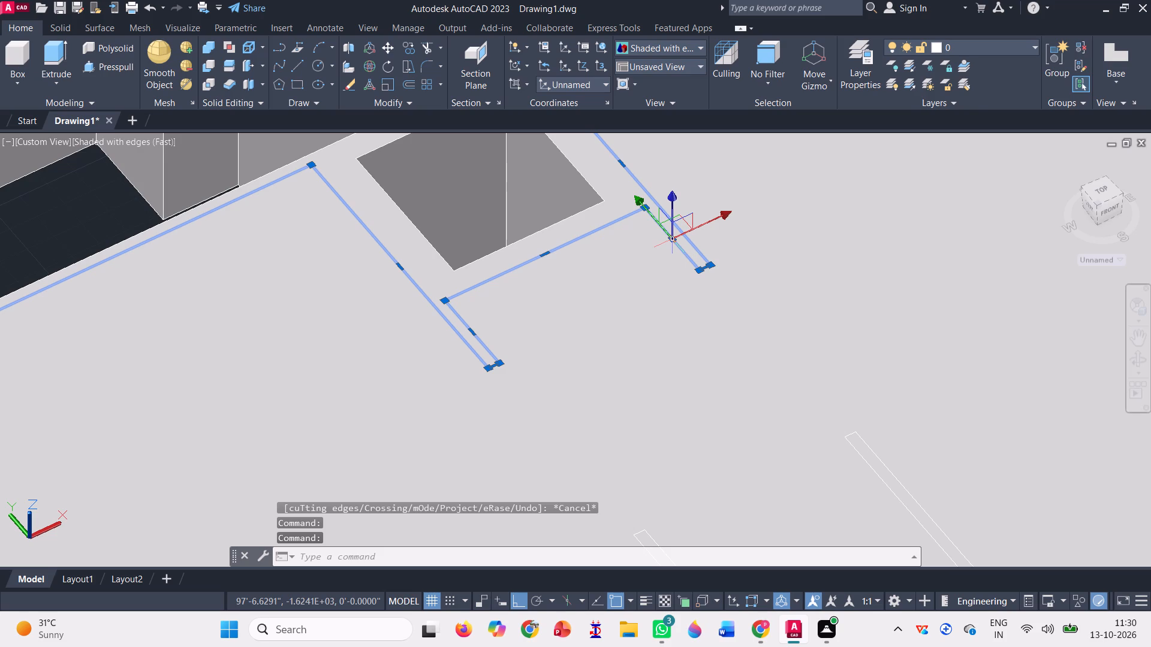
key("j")
key("Return")
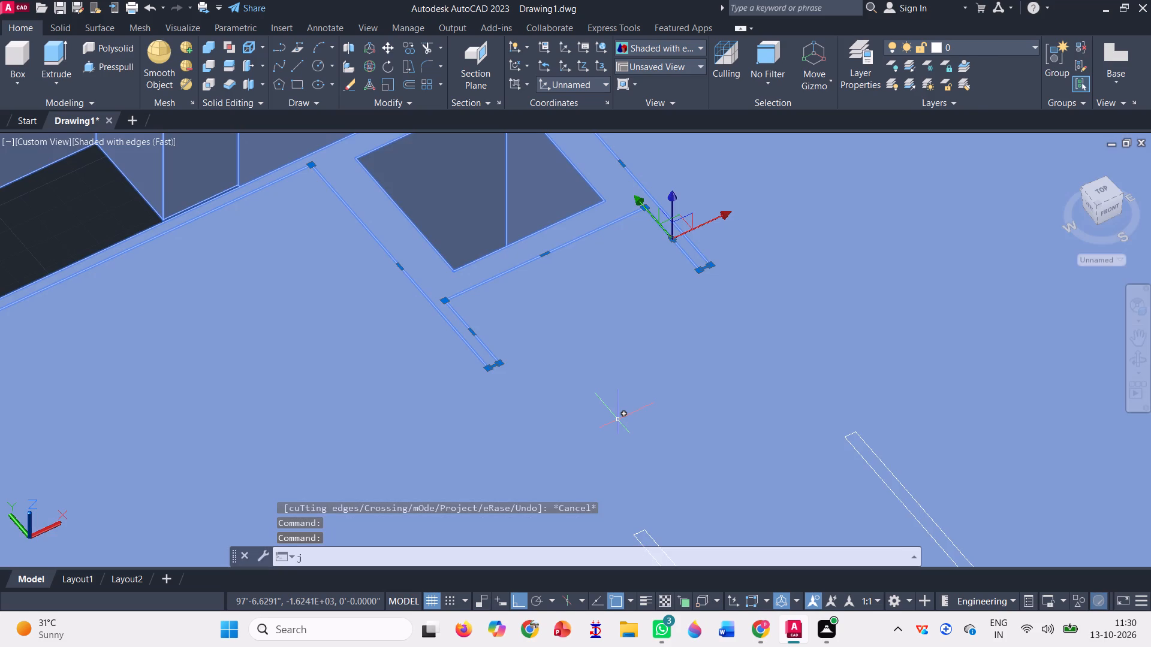
Join the long hall boundary polyline with the column outline at the block's far corner.
scroll(538, 348, "down", 2)
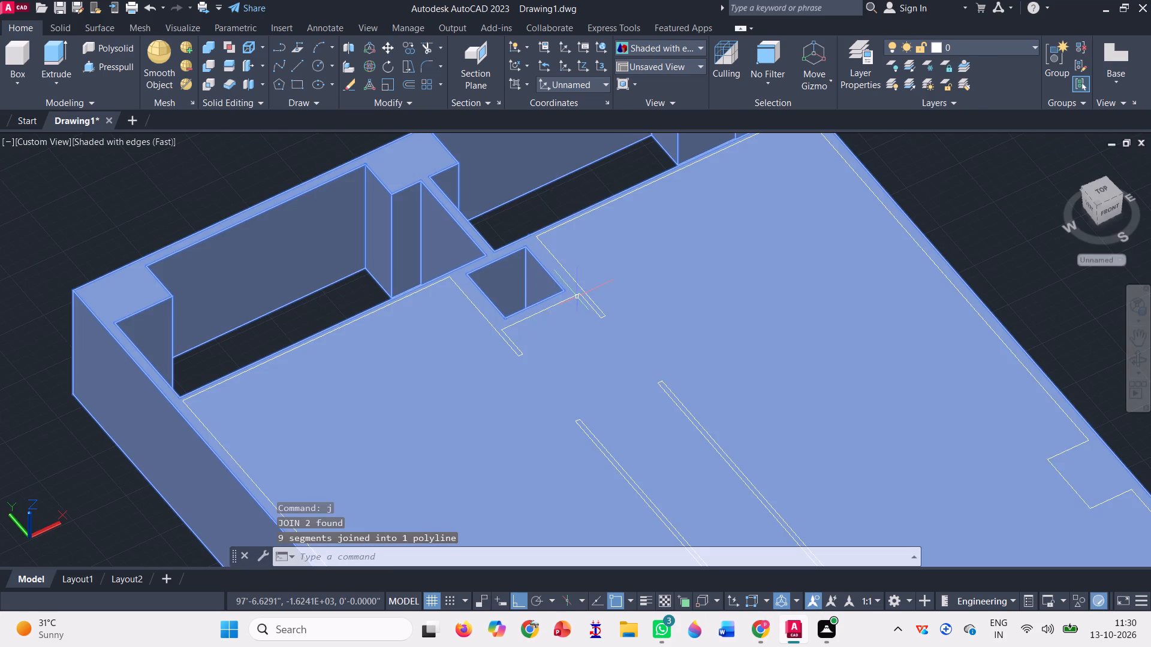
scroll(513, 198, "down", 2)
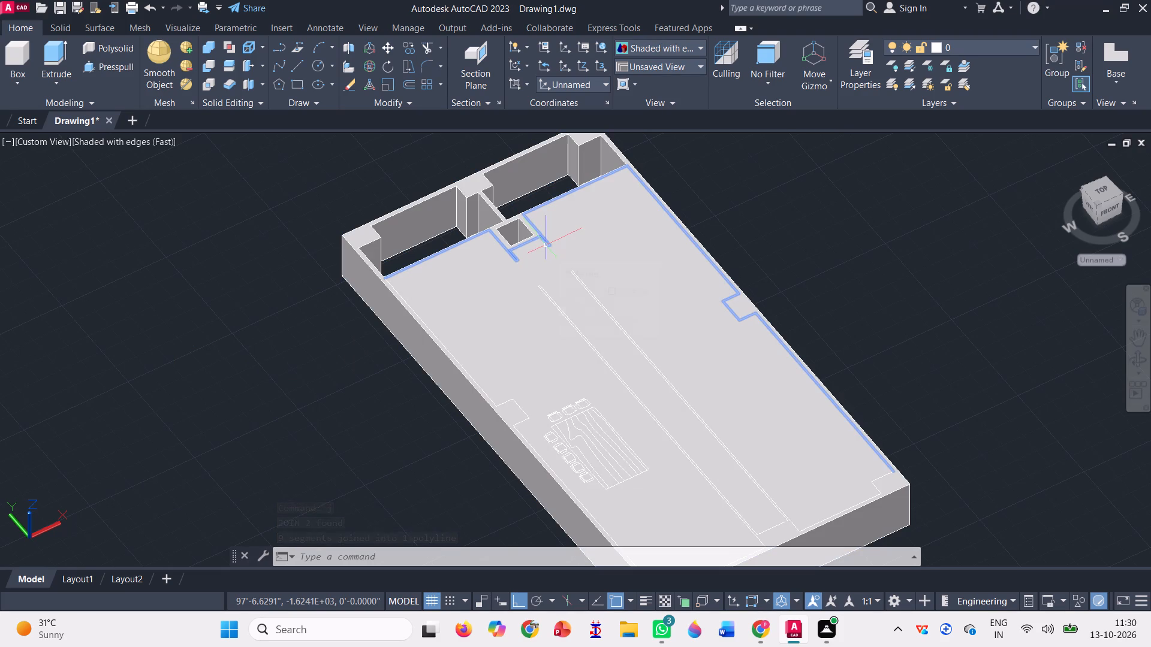
left_click(546, 243)
scroll(740, 219, "down", 1)
scroll(836, 403, "up", 3)
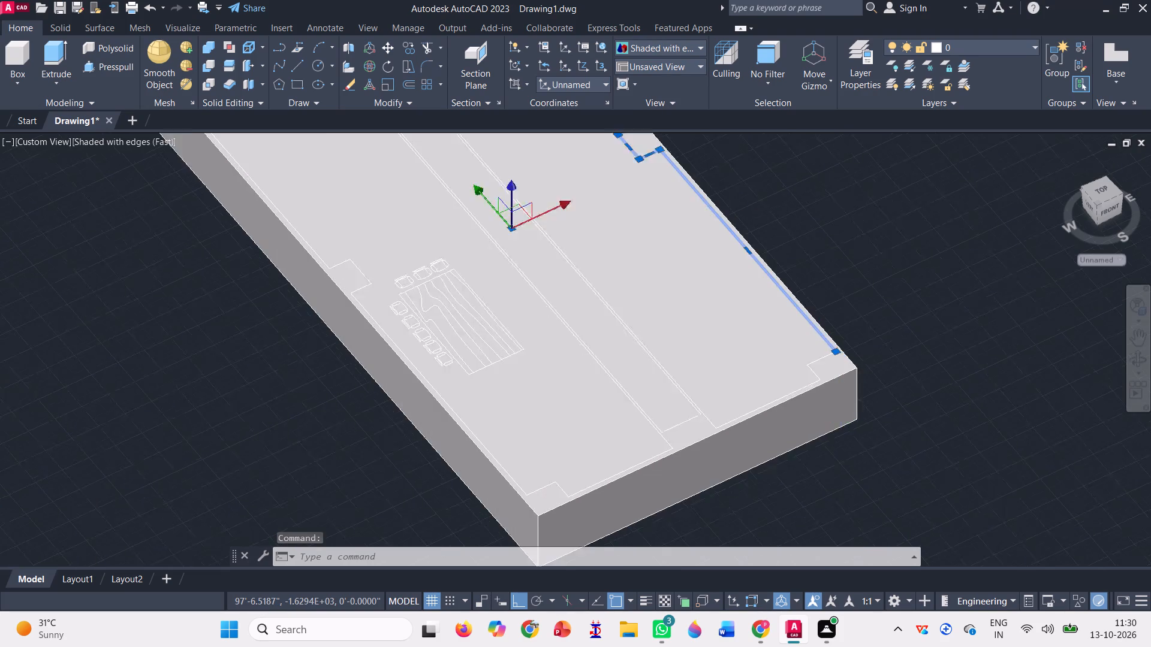
scroll(810, 326, "up", 5)
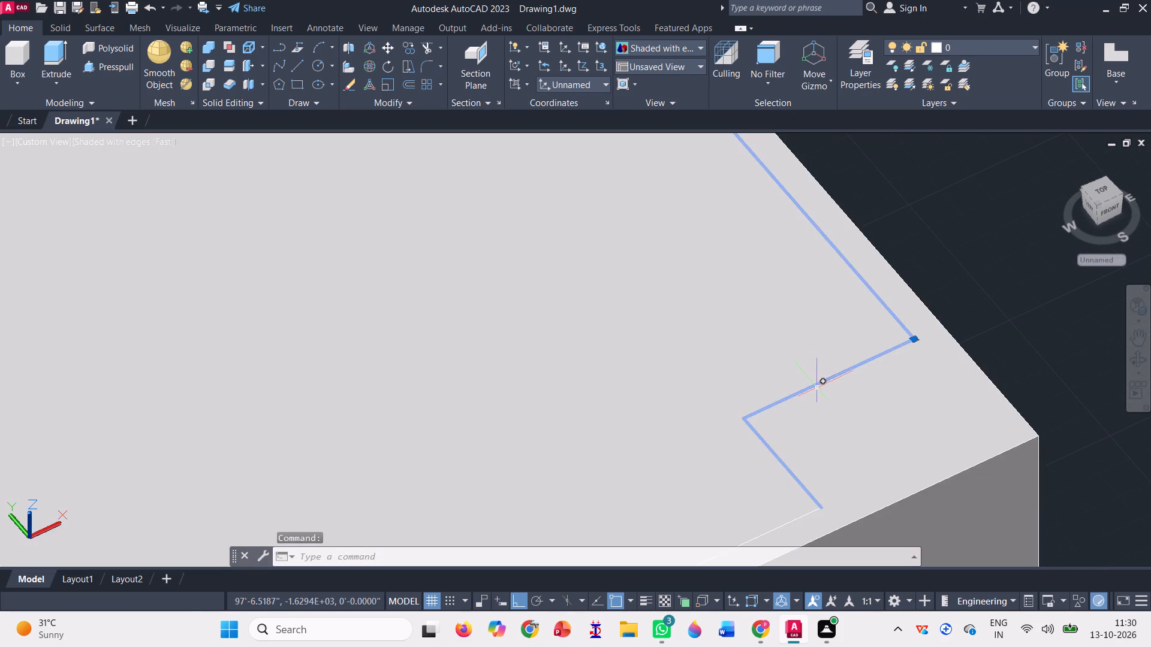
left_click(812, 385)
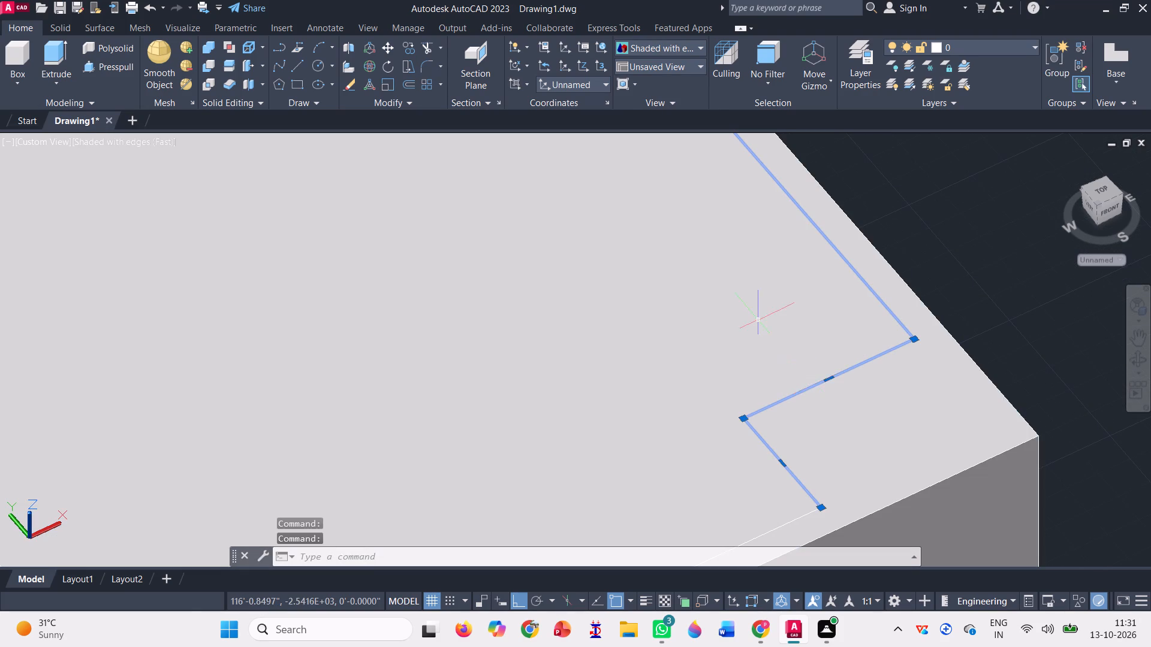
key("j")
key("Return")
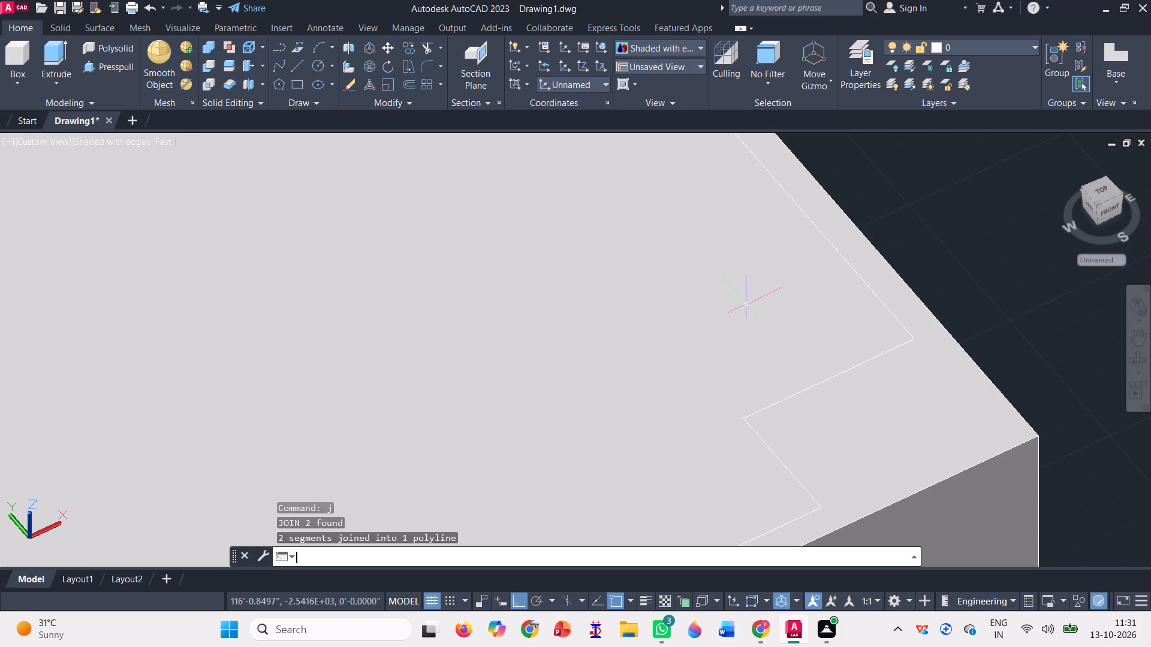
Join the long hall boundary polyline with the straight wall line along the block's short end edge.
left_click(791, 394)
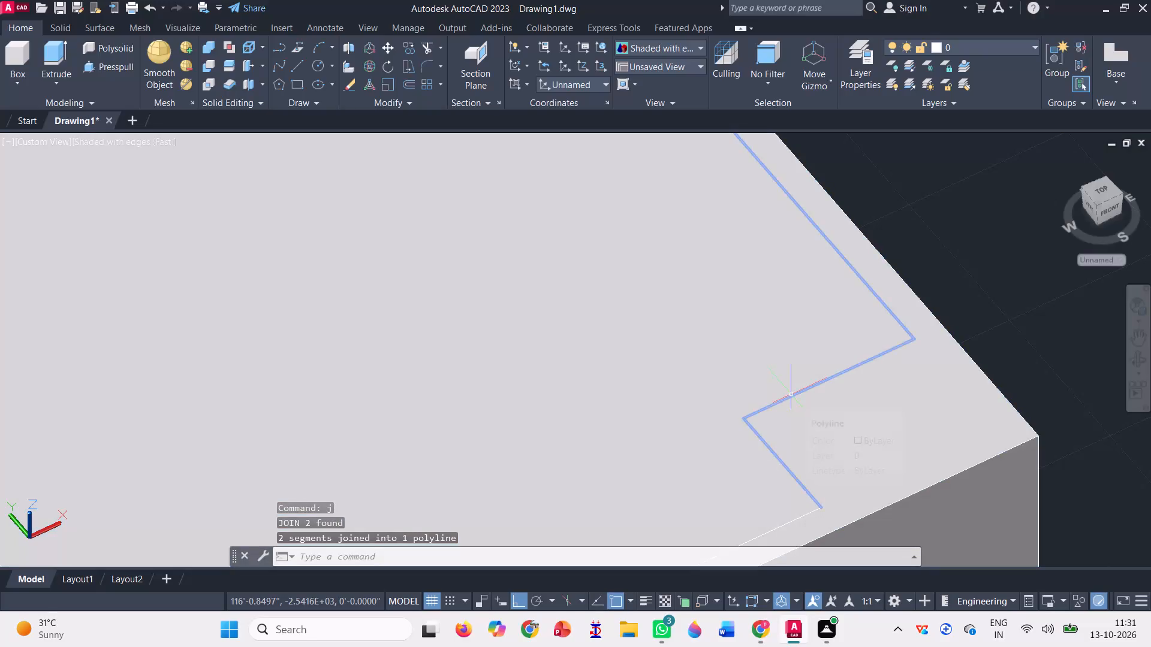
scroll(765, 321, "down", 2)
scroll(682, 330, "down", 1)
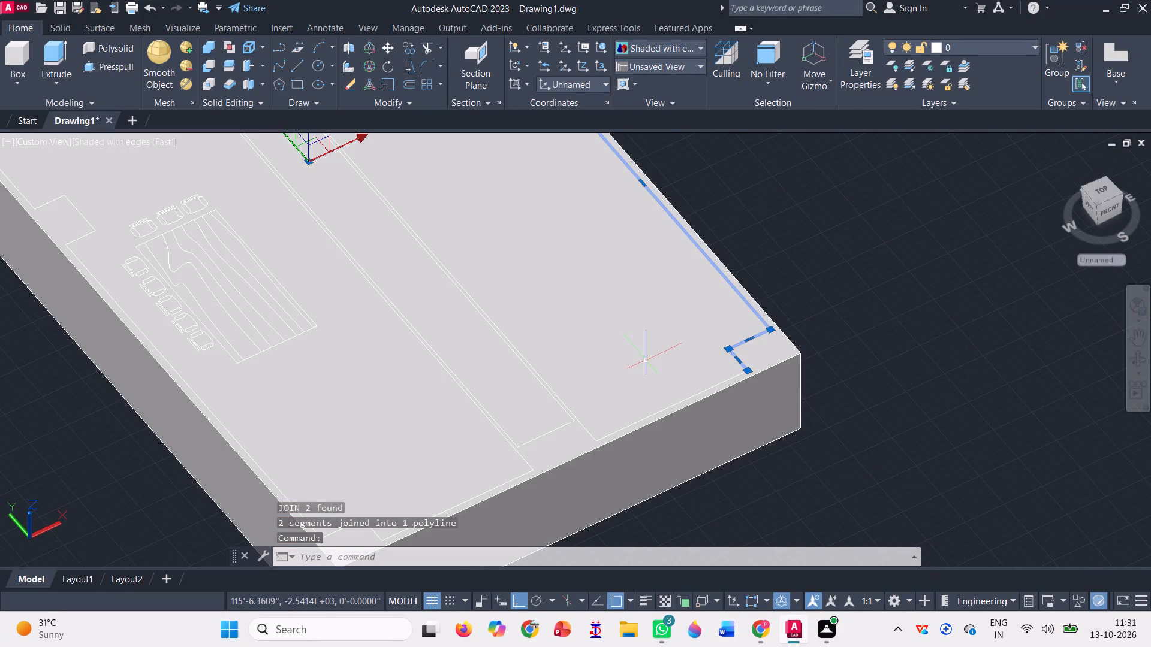
scroll(589, 428, "up", 3)
left_click(595, 496)
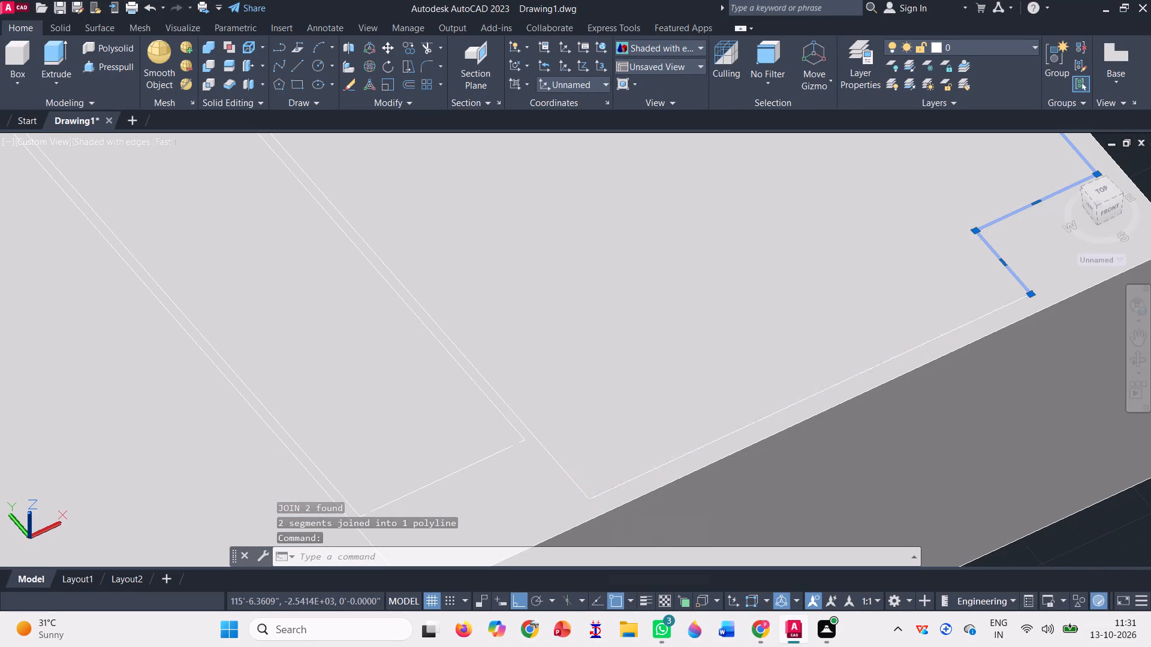
key("j")
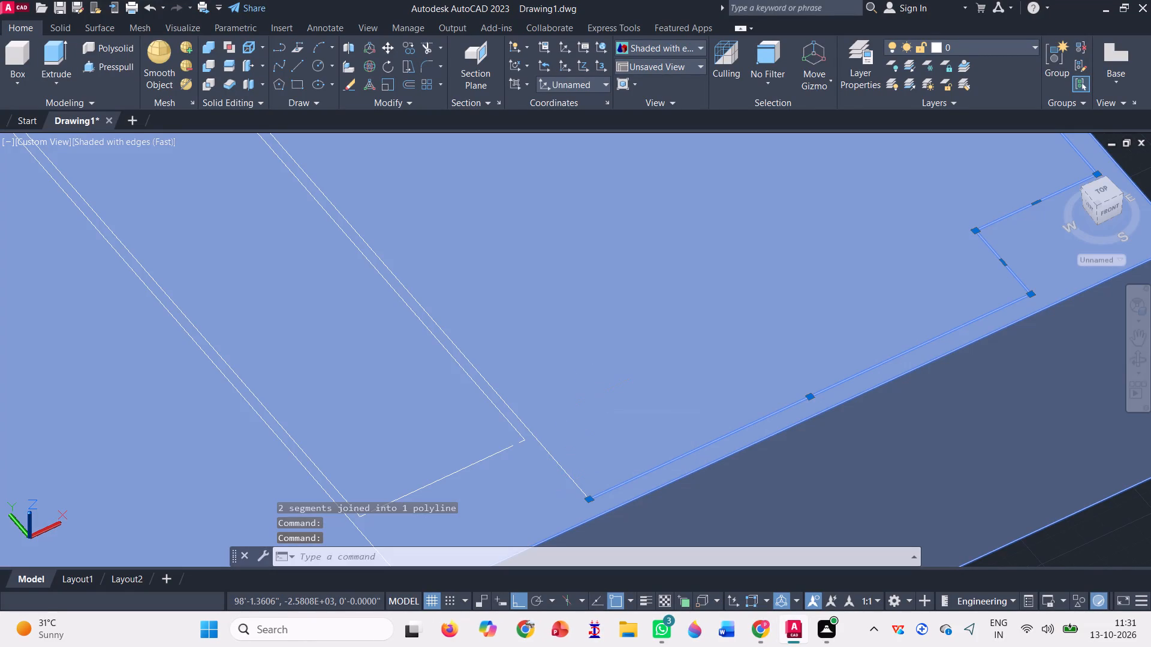
key("Return")
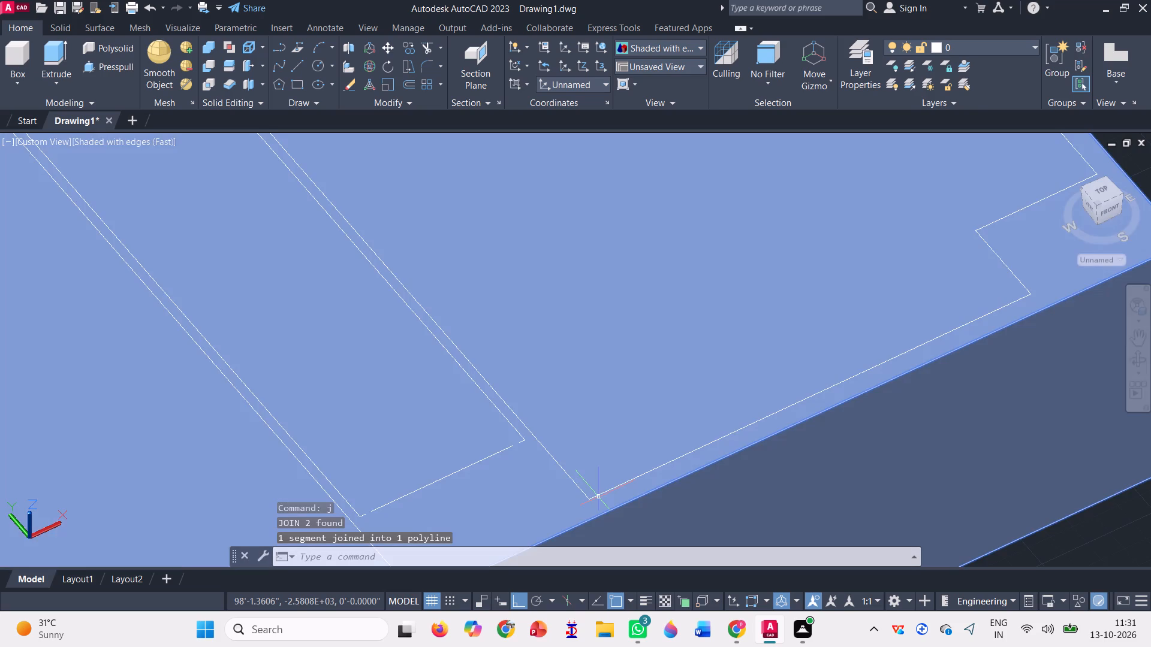
left_click(598, 496)
key("Escape")
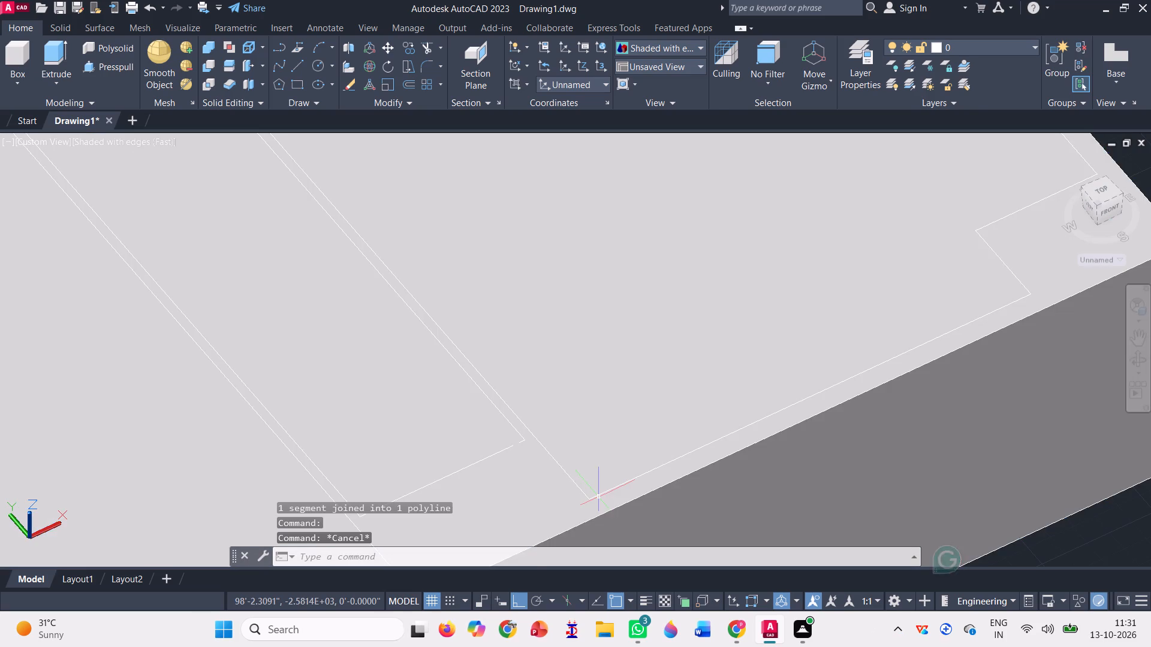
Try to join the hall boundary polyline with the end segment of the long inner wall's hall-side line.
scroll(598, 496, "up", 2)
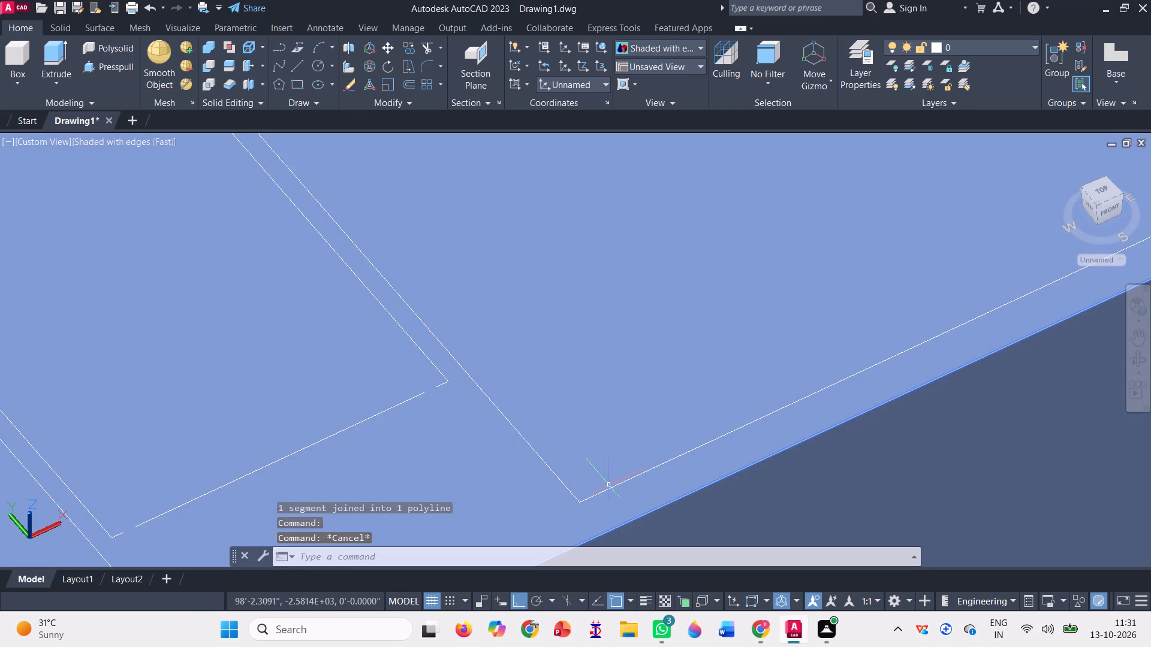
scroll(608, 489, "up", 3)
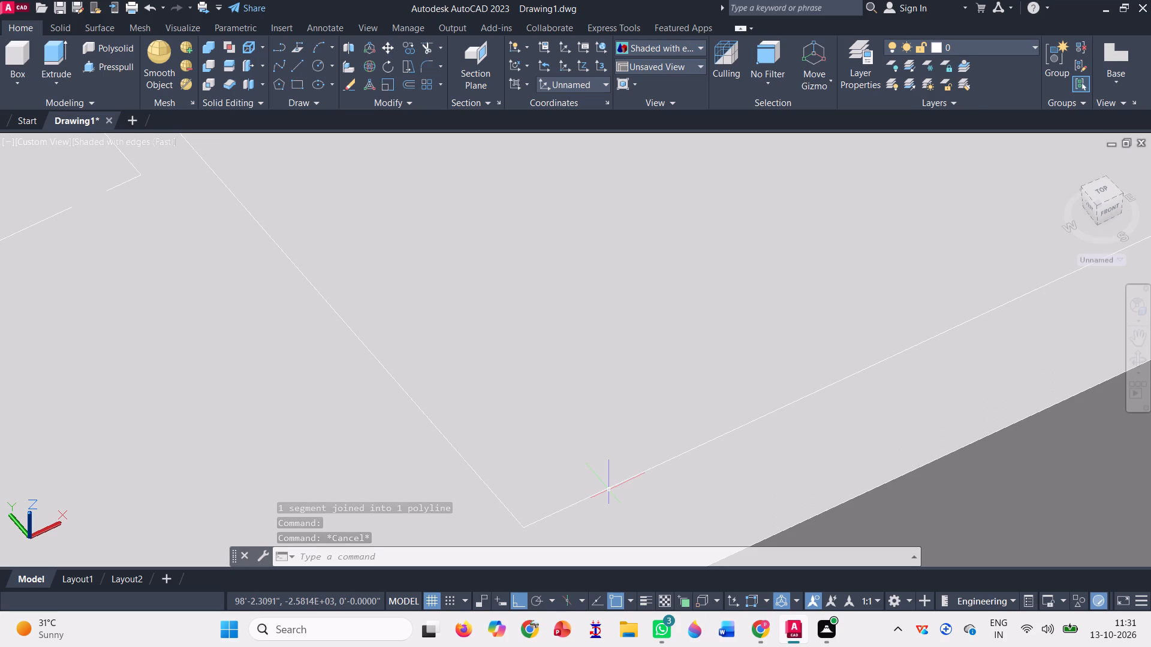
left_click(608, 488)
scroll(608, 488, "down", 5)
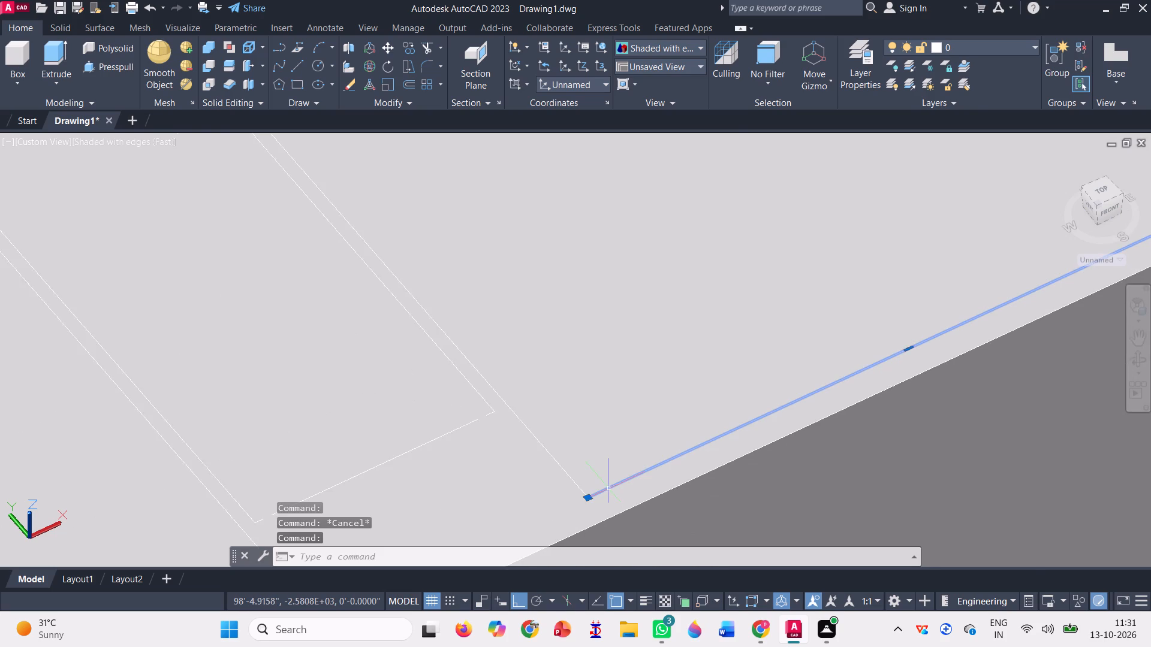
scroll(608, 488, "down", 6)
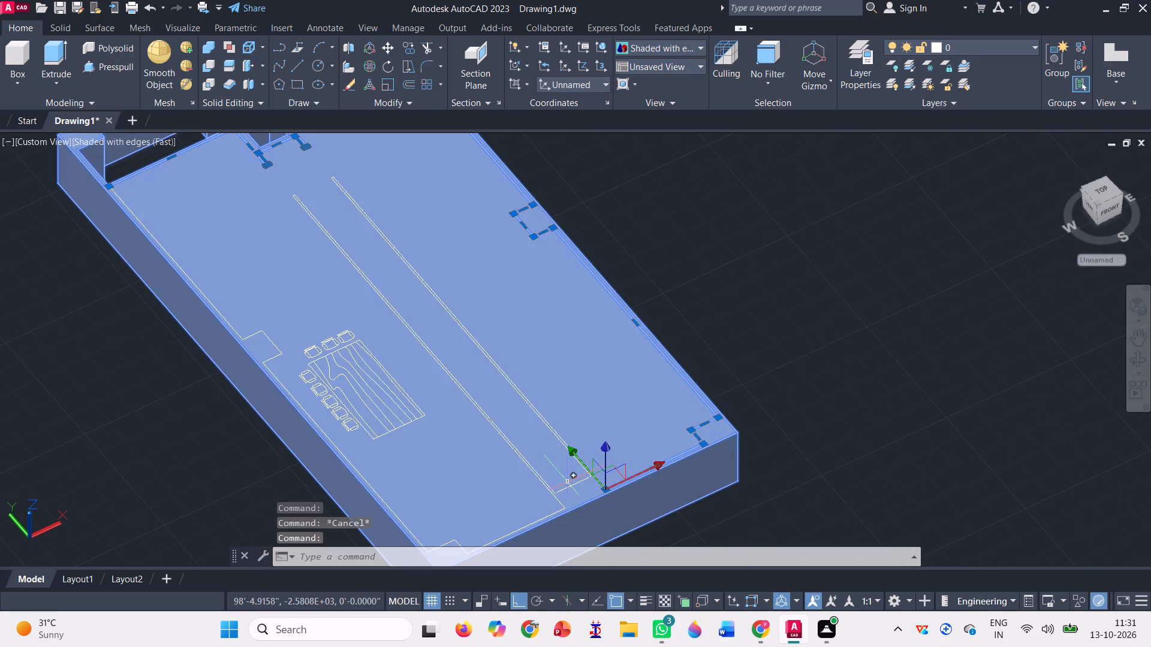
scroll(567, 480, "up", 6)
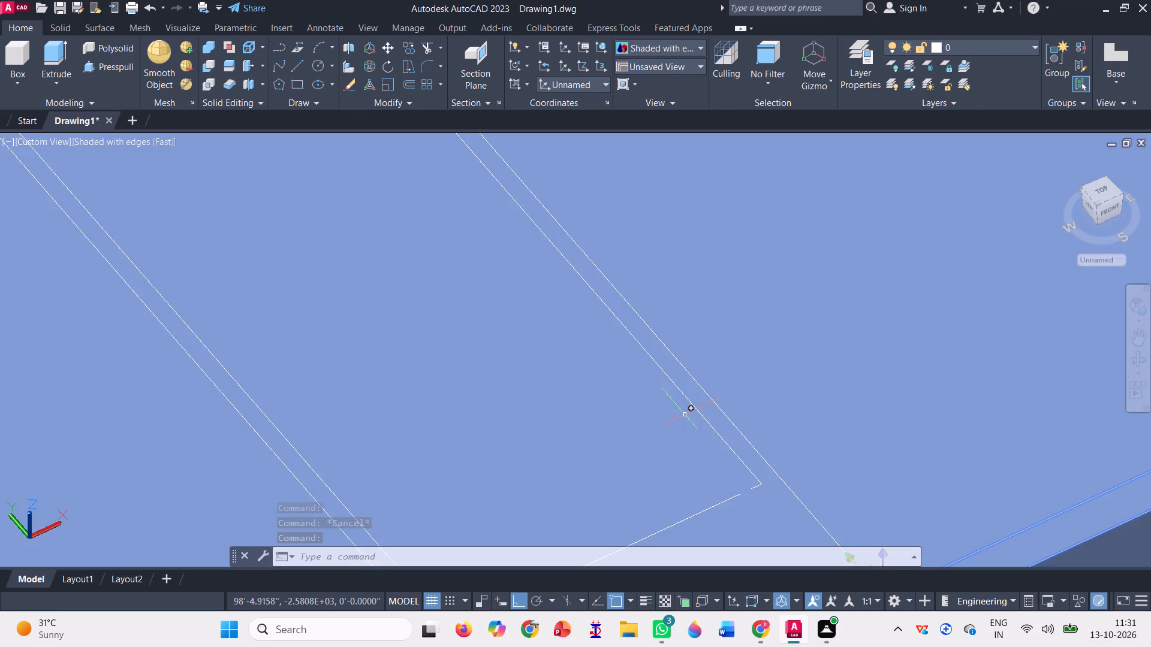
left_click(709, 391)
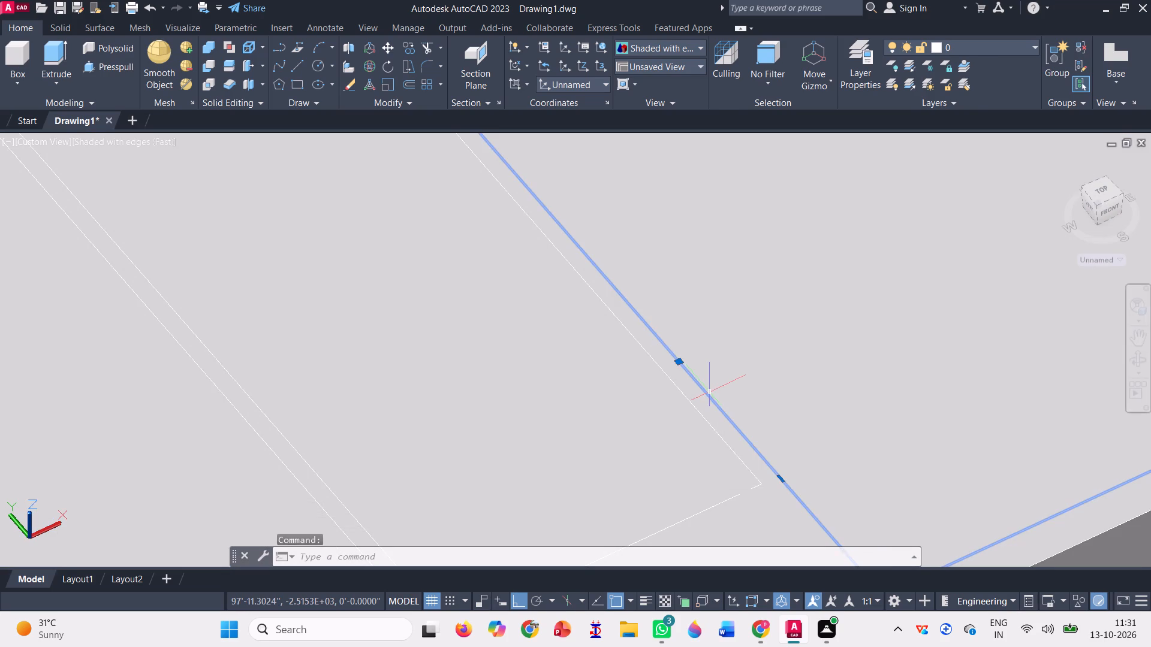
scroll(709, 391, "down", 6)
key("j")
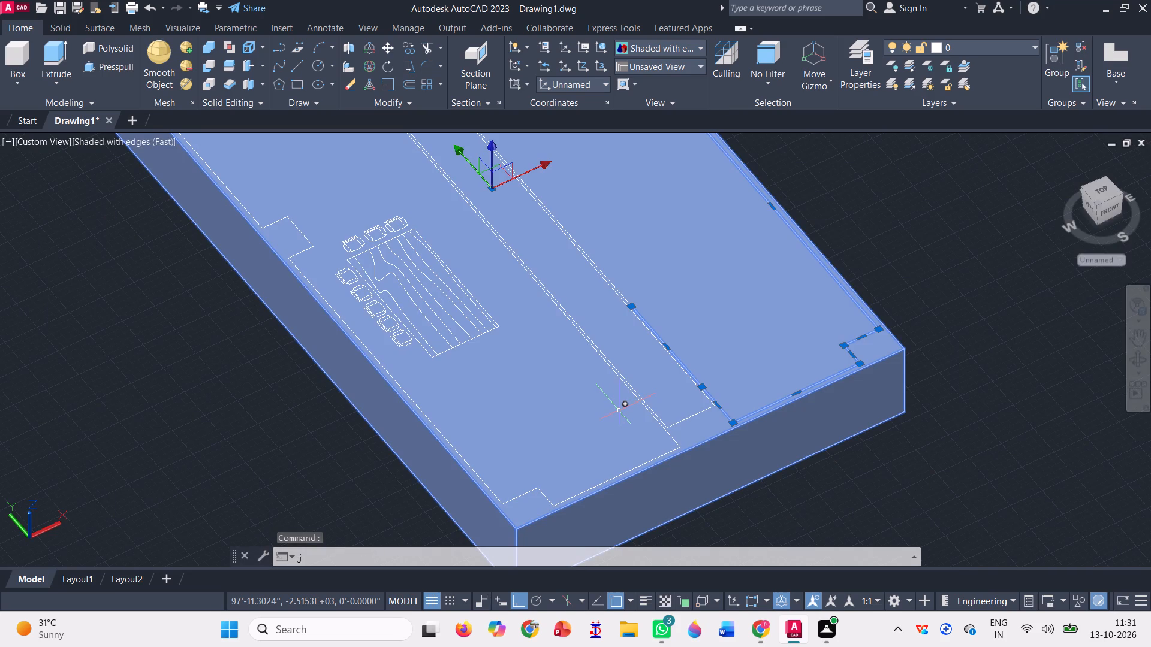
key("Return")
Delete the end segment of the long inner wall's hall-side line, nearest the block's short end.
scroll(664, 335, "up", 3)
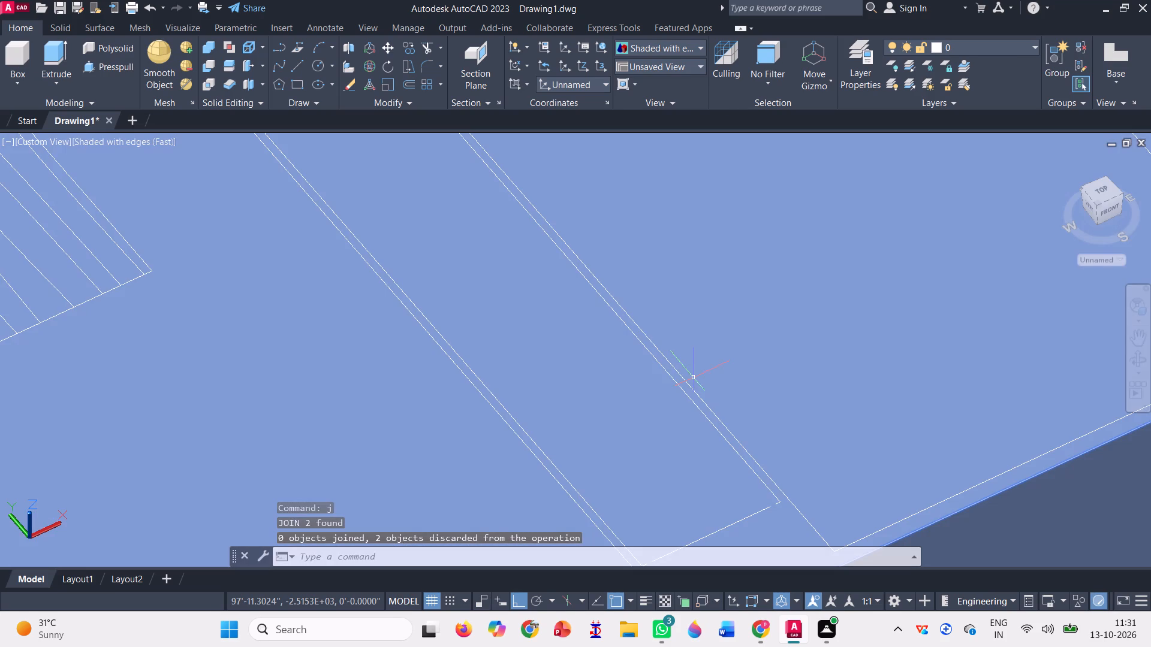
left_click(683, 377)
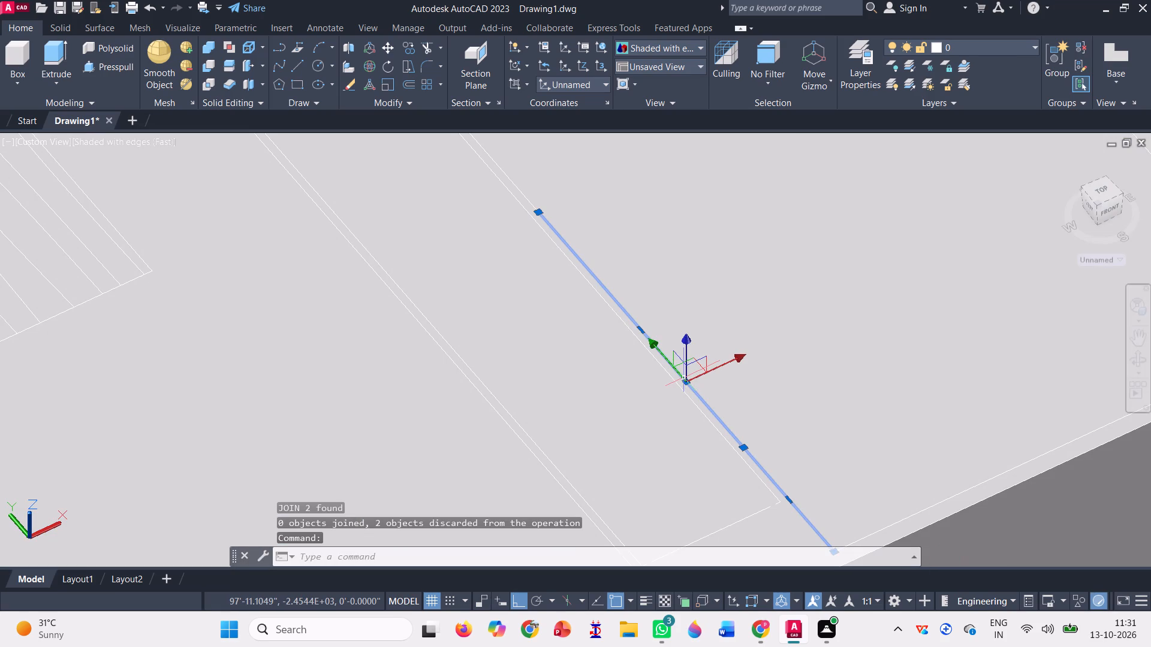
key("Delete")
Draw a replacement line from the hall boundary's open end at the block's short end to the remaining inner wall line's endpoint.
scroll(541, 378, "down", 1)
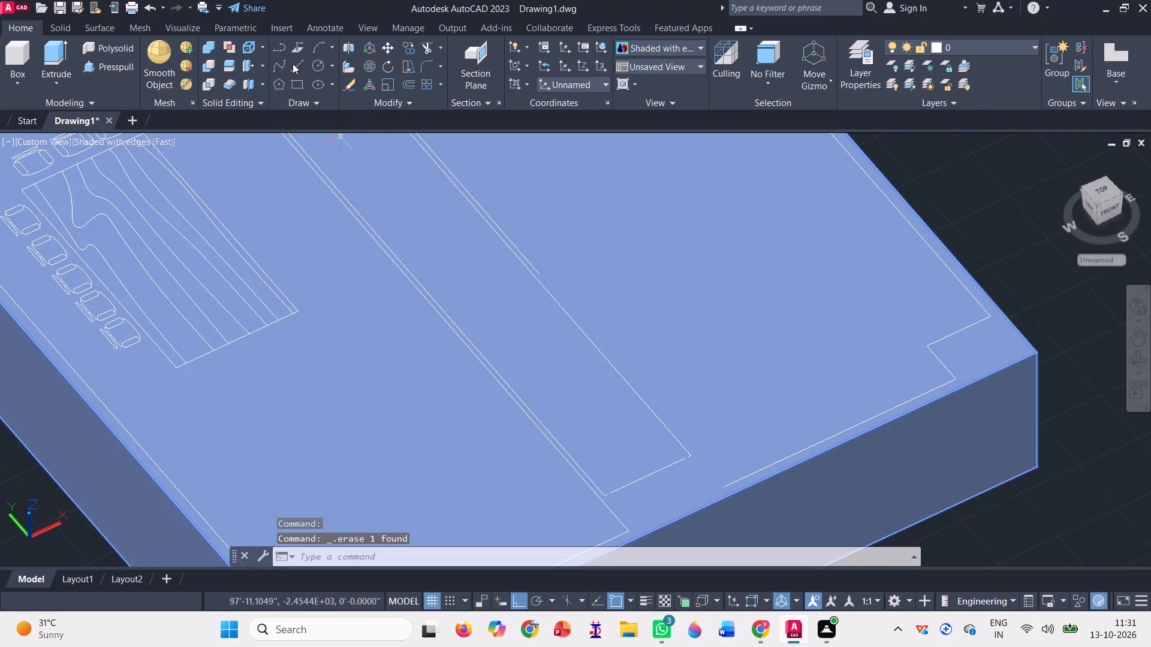
left_click(291, 63)
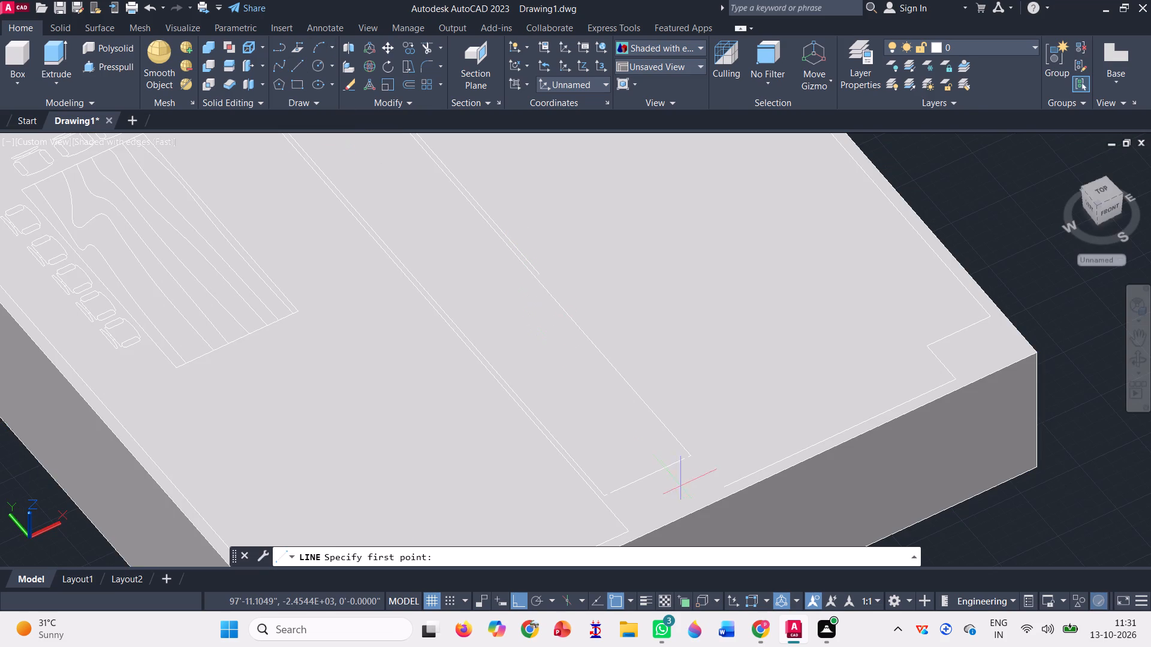
scroll(710, 491, "up", 3)
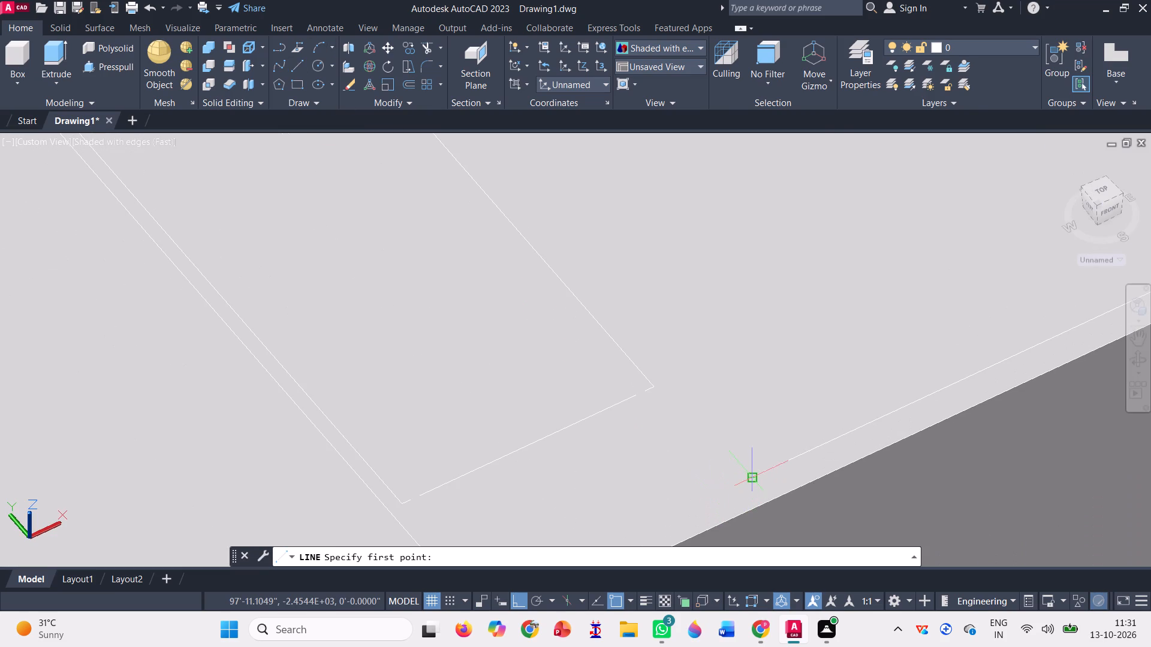
left_click(750, 477)
scroll(749, 487, "down", 3)
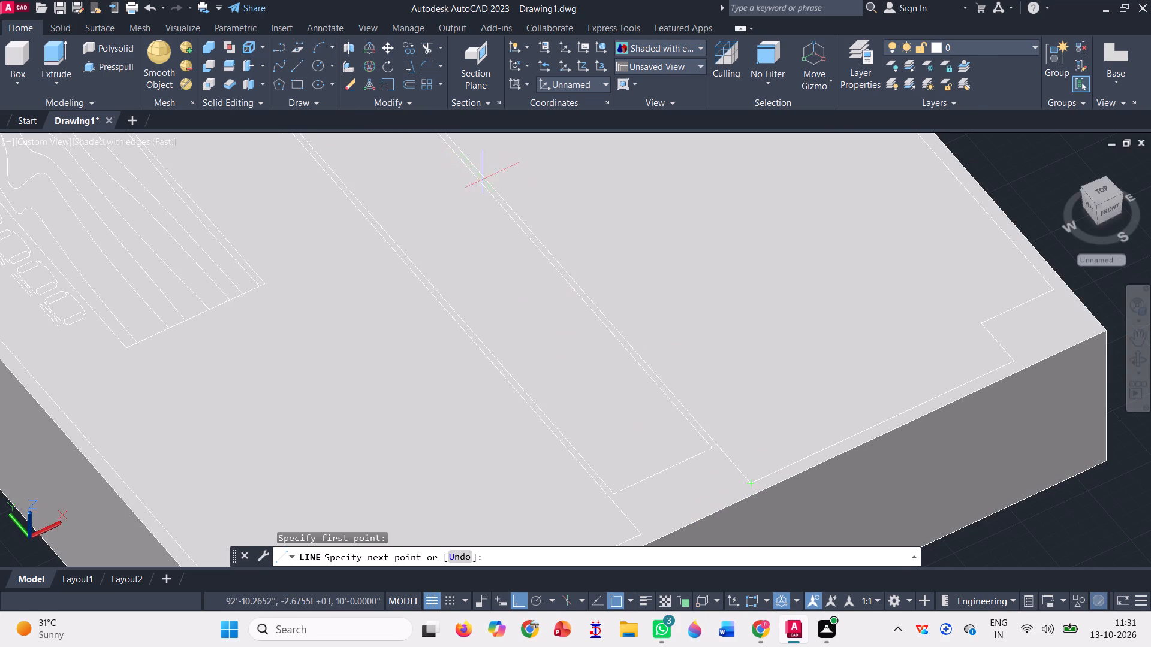
scroll(523, 223, "up", 3)
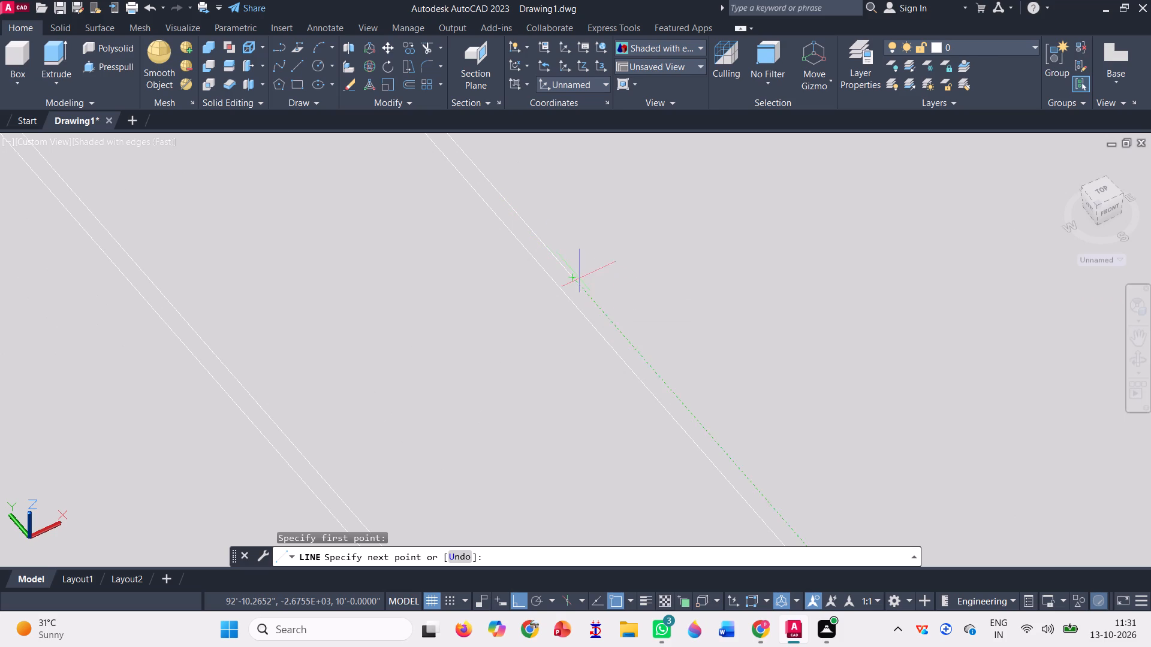
left_click(571, 274)
key("space")
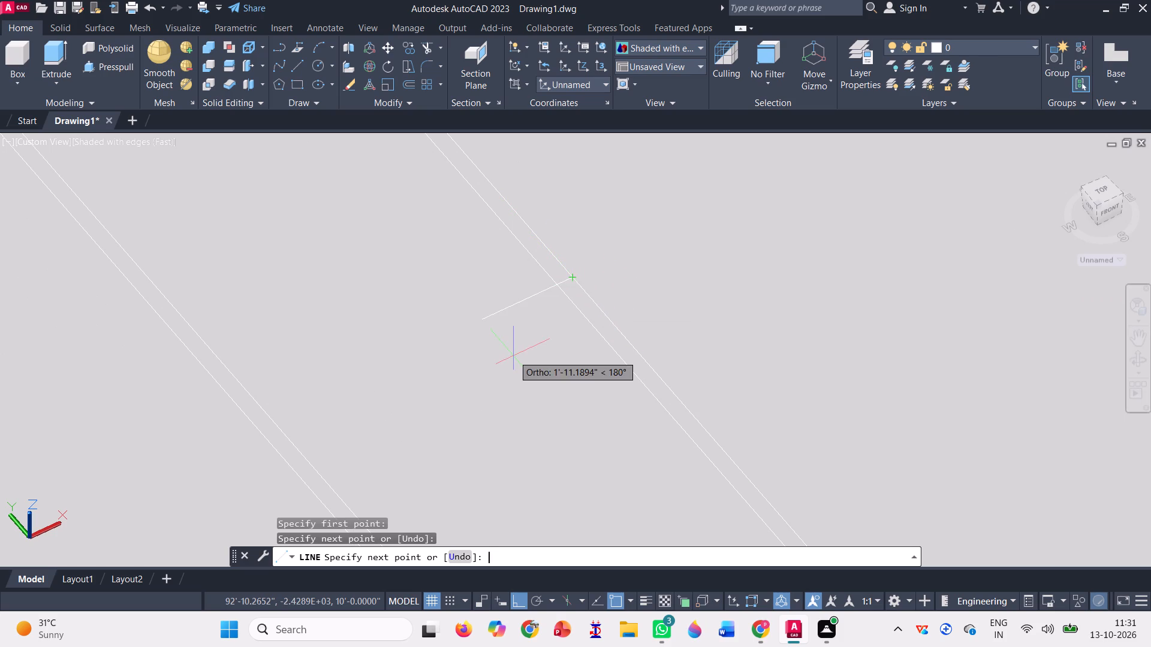
Join the hall boundary polyline with the new inner wall line at the block's short end.
scroll(519, 309, "down", 4)
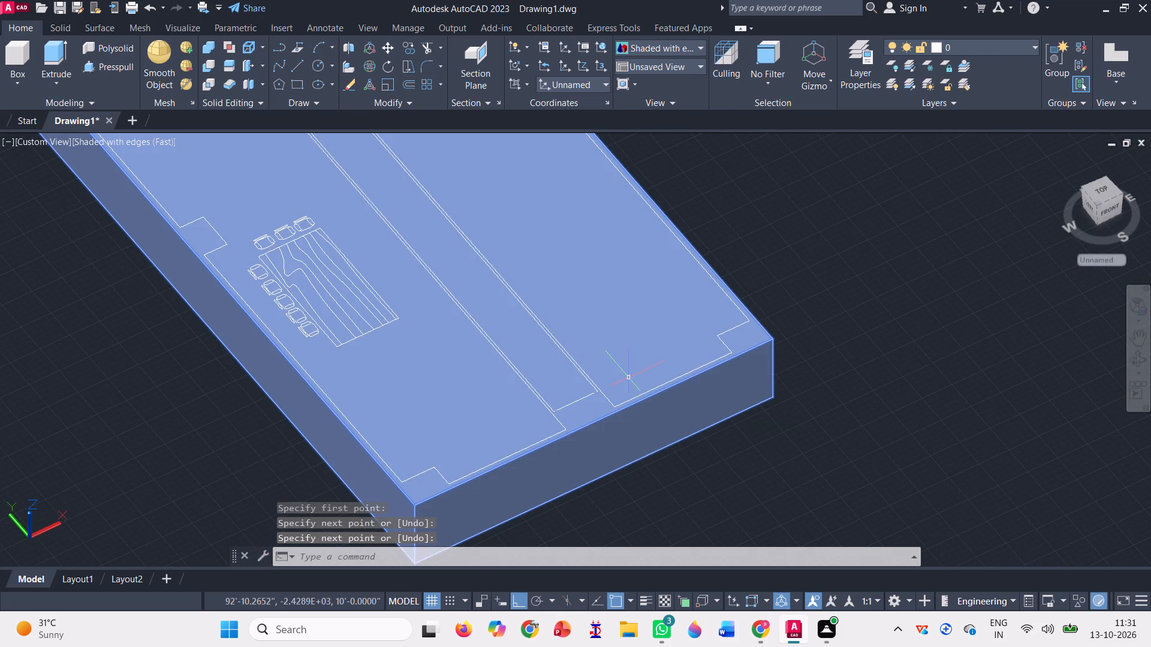
scroll(631, 385, "up", 3)
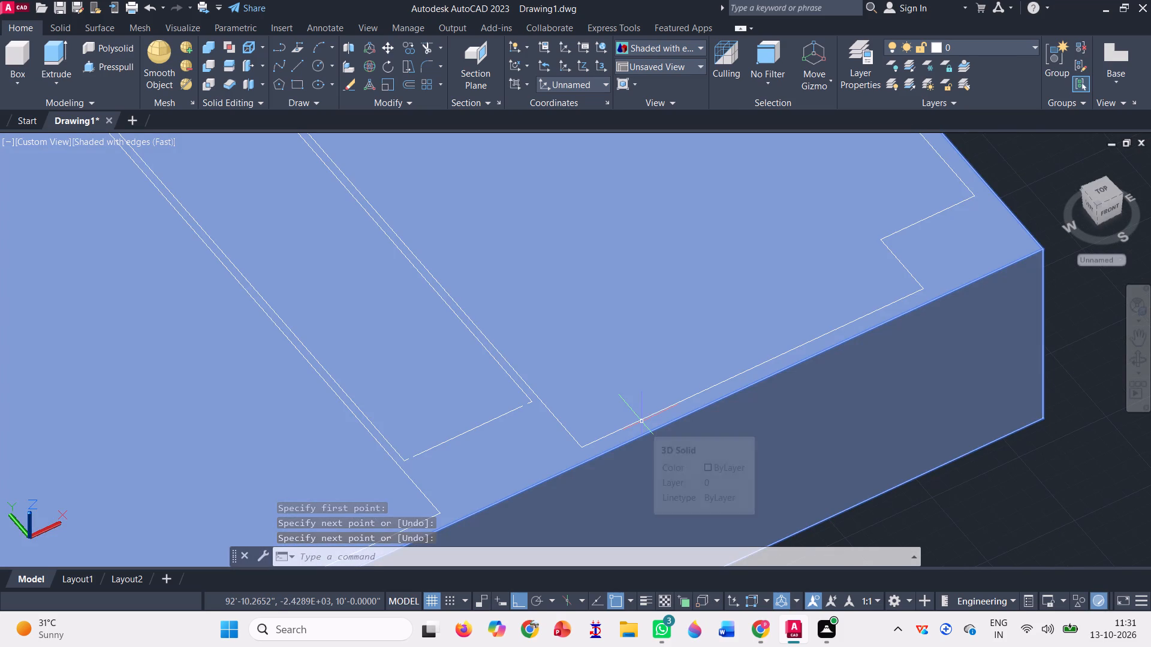
left_click(640, 418)
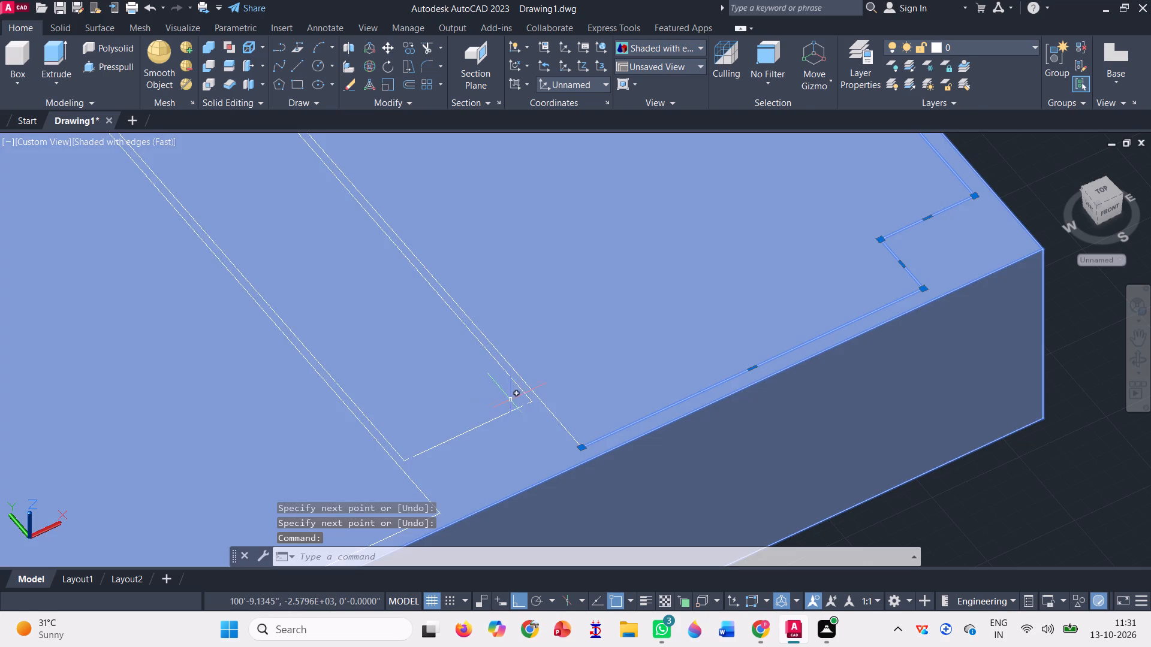
scroll(551, 413, "up", 3)
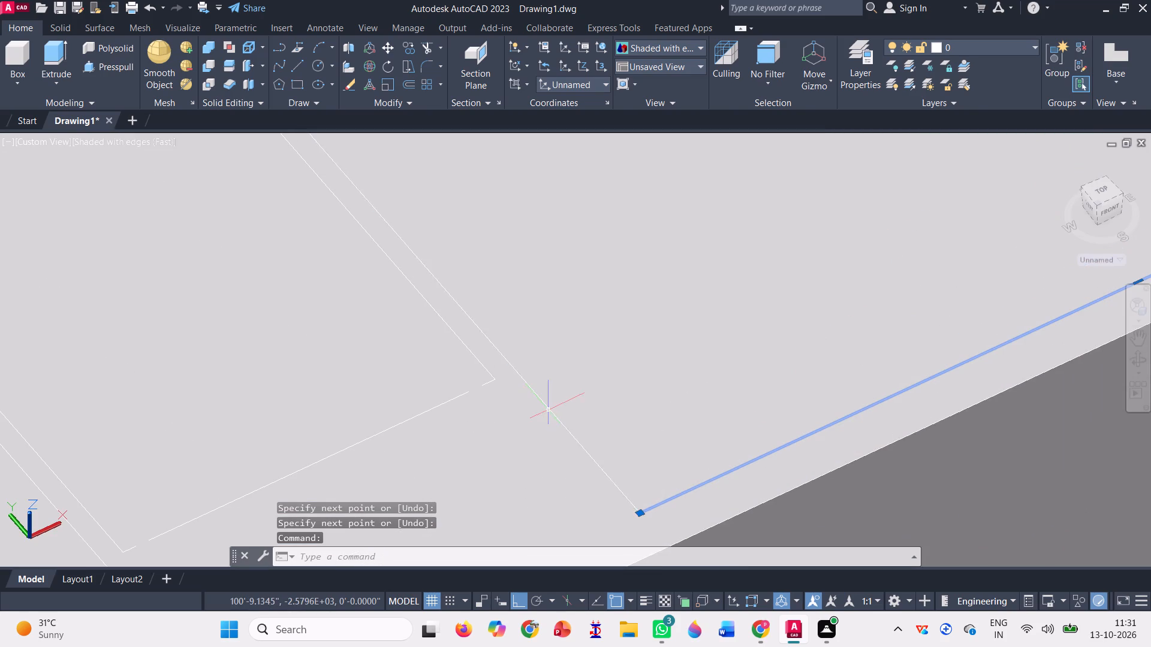
left_click(546, 407)
scroll(546, 407, "down", 4)
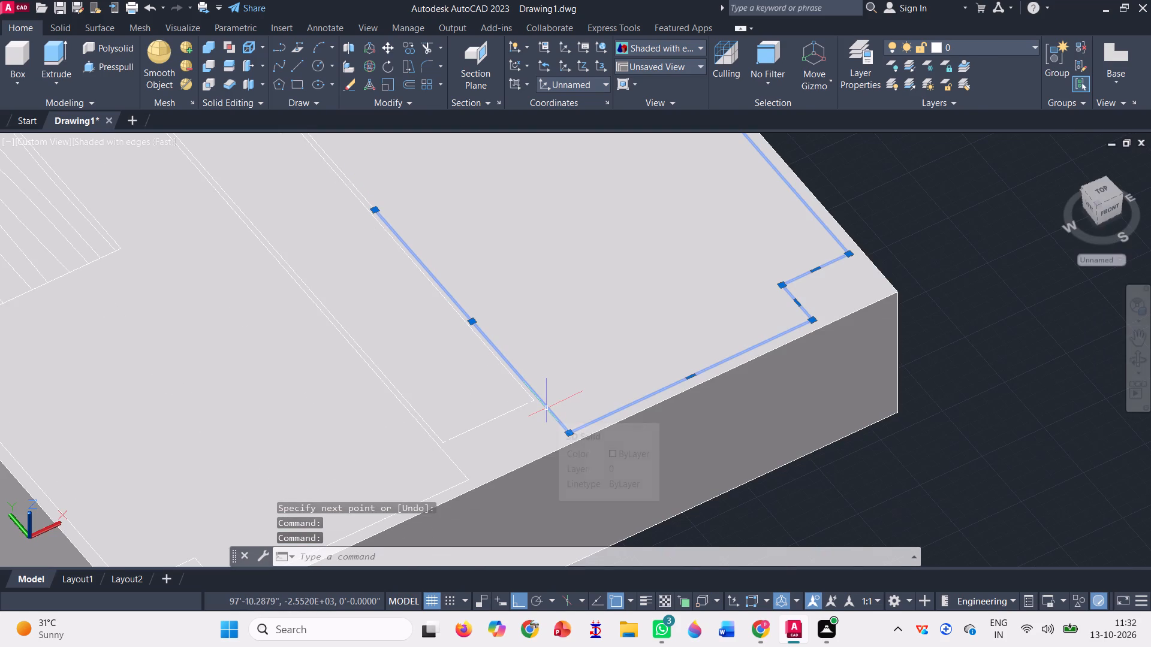
key("j")
key("Return")
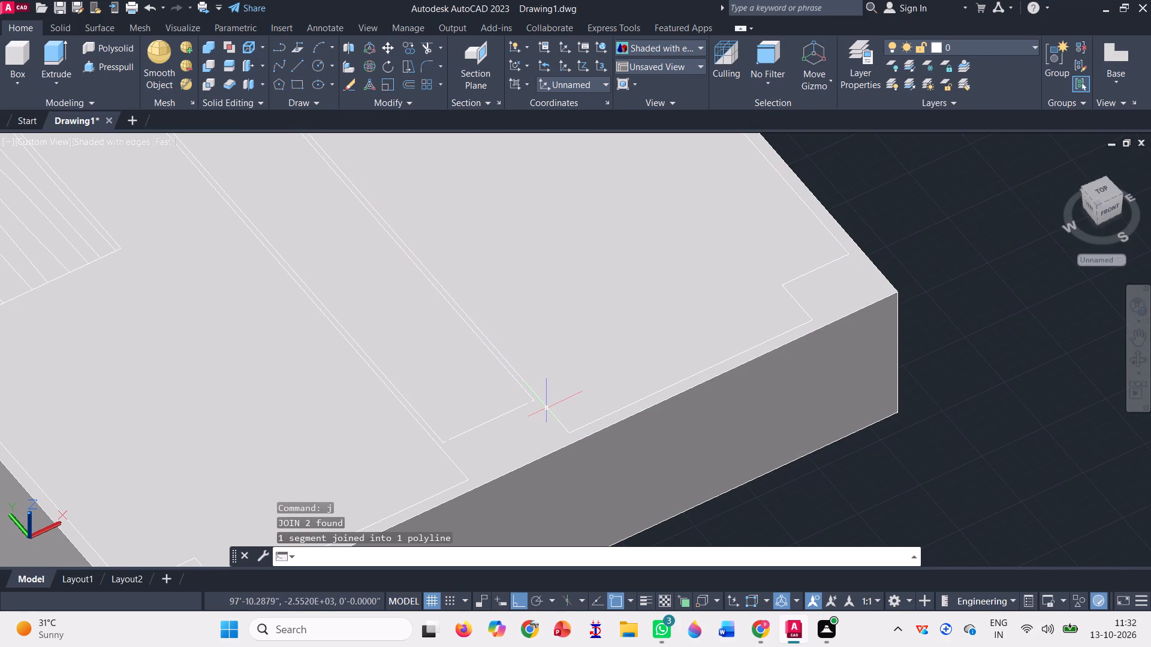
Join the hall boundary polyline with the remaining hall-side line of the long inner wall.
scroll(546, 407, "down", 2)
scroll(422, 316, "up", 3)
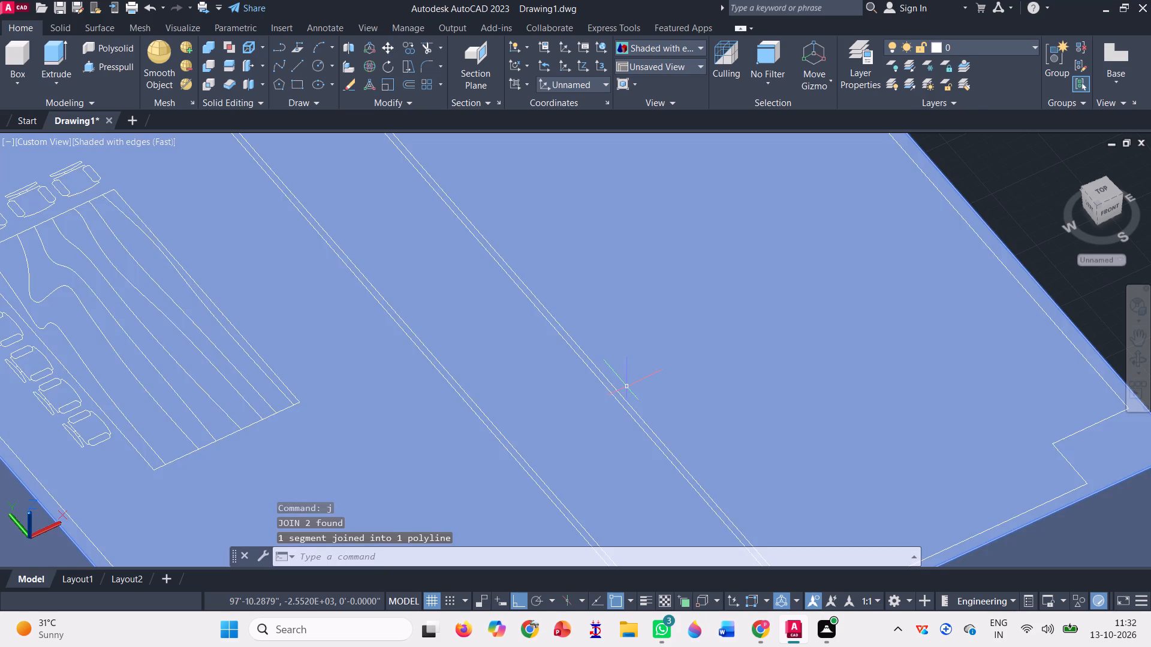
left_click(617, 389)
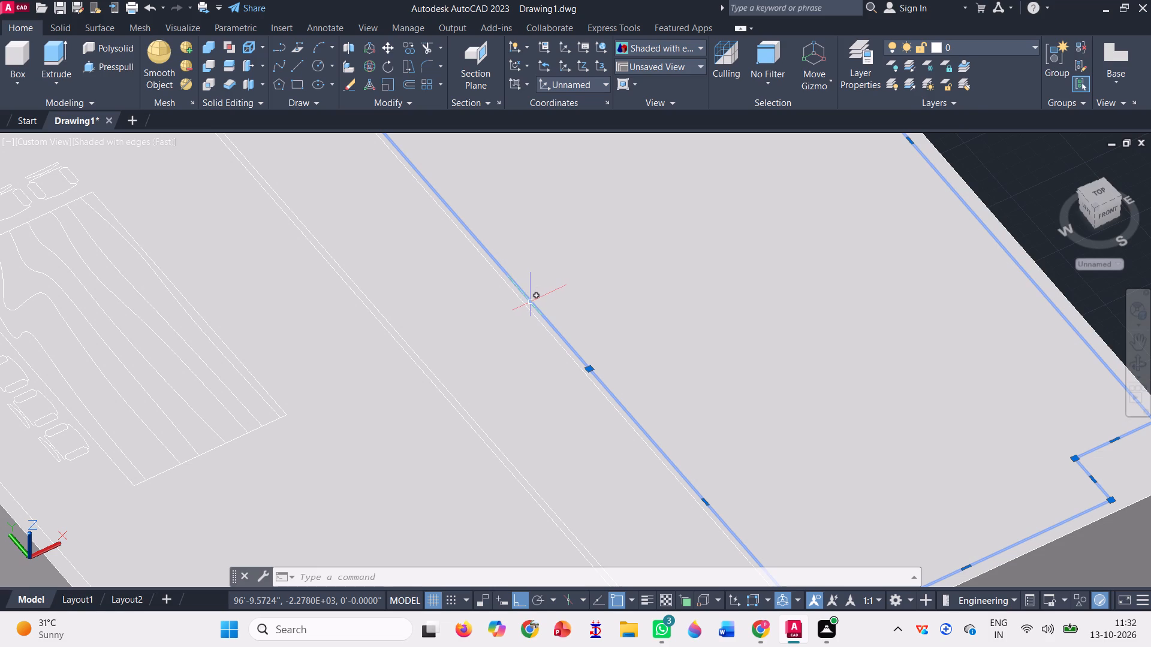
left_click(530, 301)
key("j")
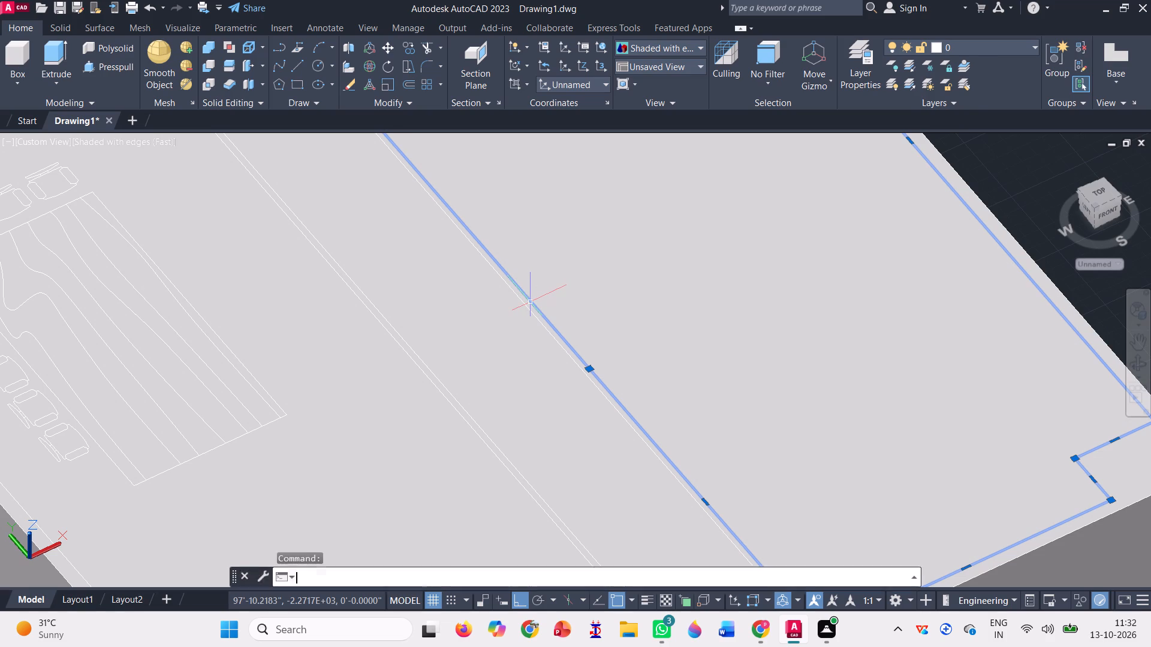
key("Return")
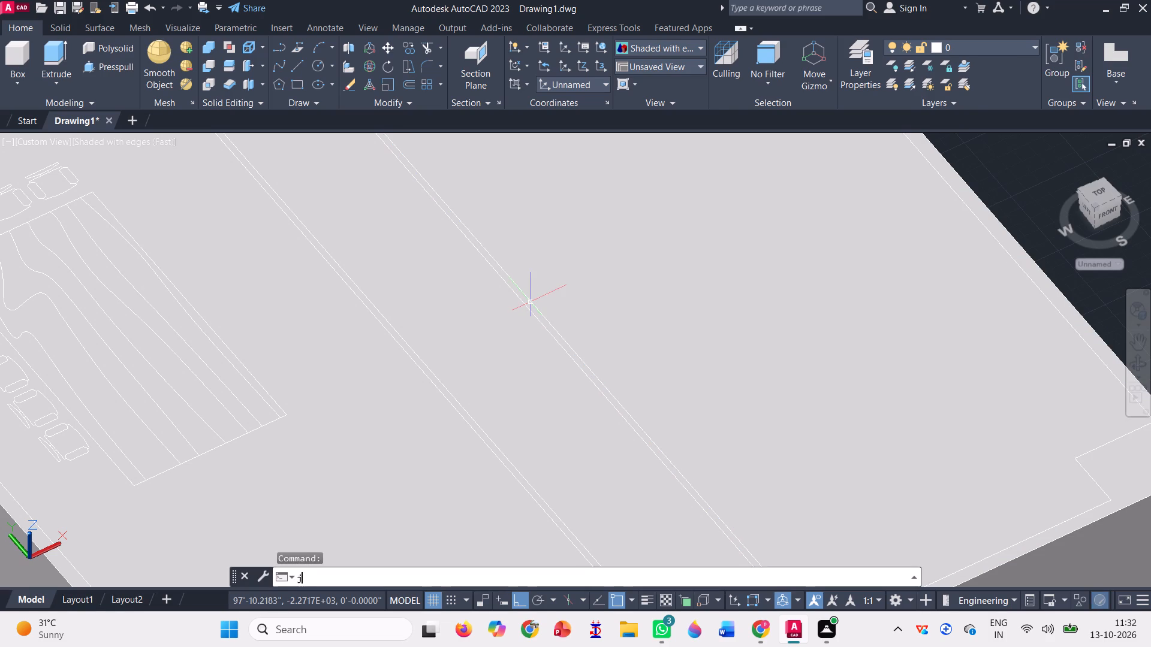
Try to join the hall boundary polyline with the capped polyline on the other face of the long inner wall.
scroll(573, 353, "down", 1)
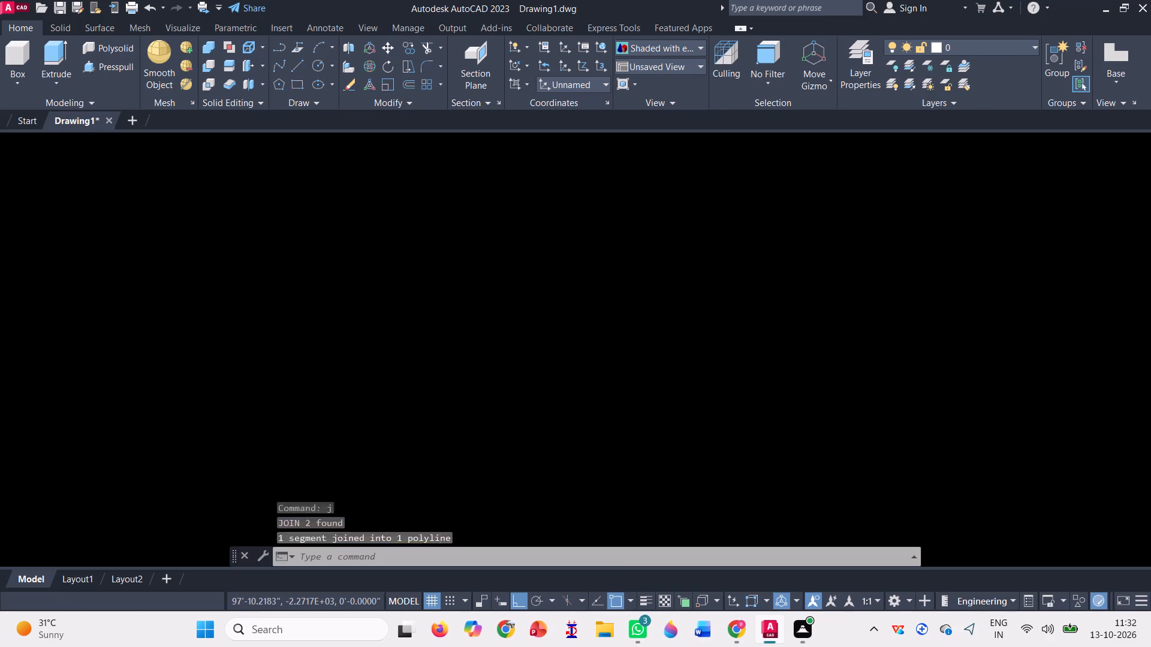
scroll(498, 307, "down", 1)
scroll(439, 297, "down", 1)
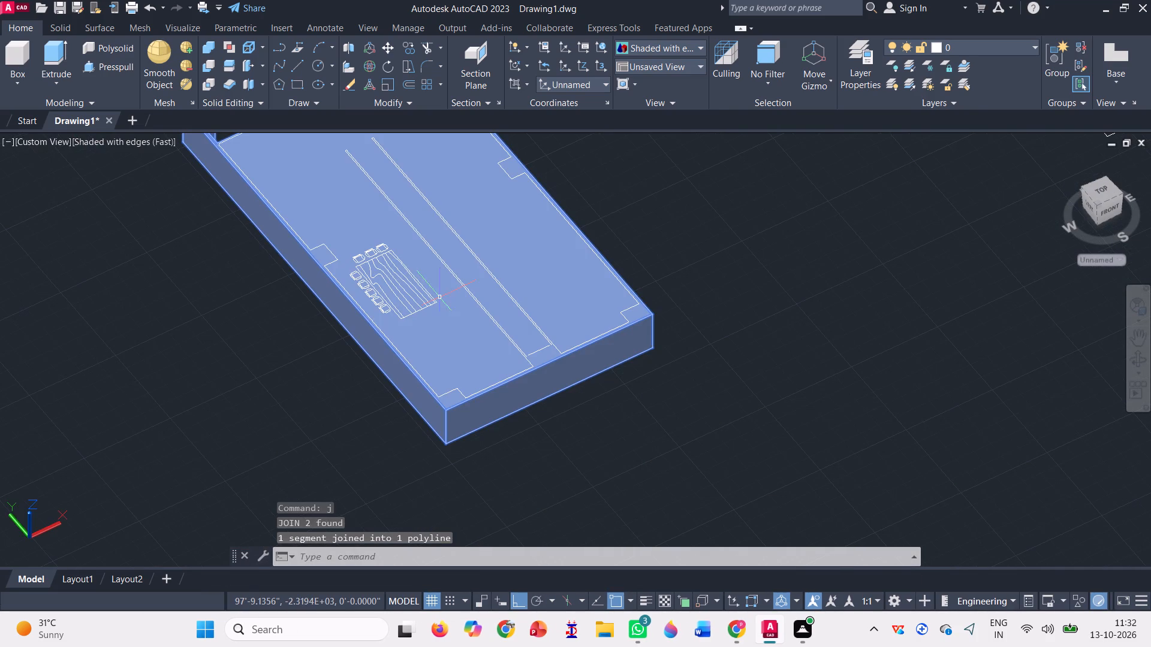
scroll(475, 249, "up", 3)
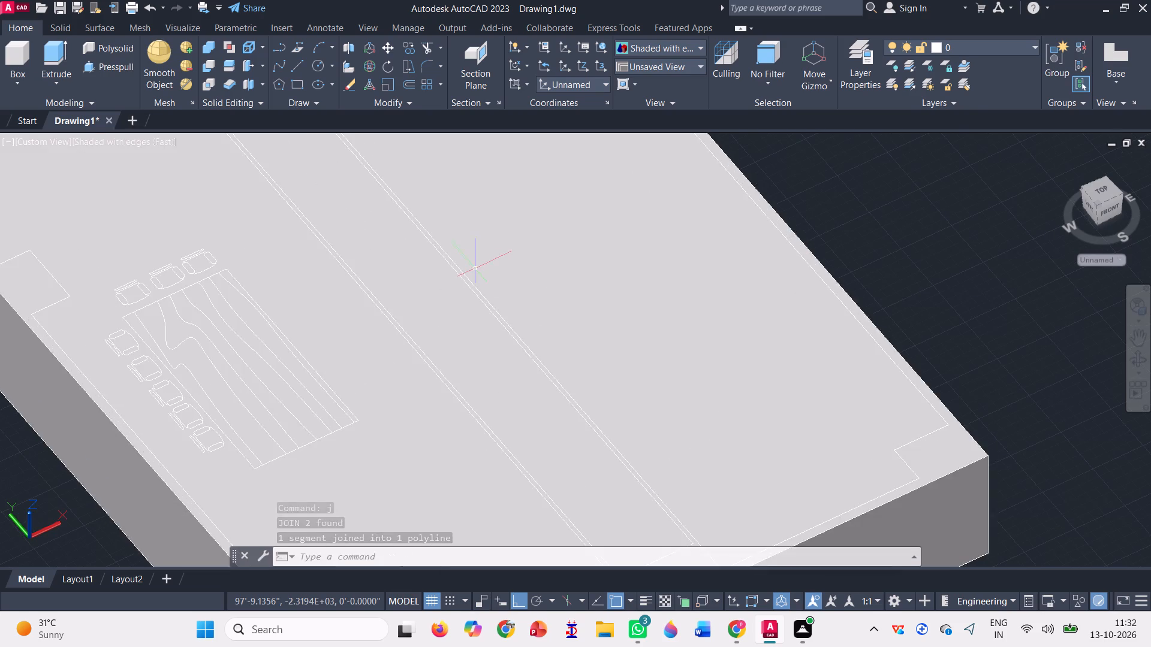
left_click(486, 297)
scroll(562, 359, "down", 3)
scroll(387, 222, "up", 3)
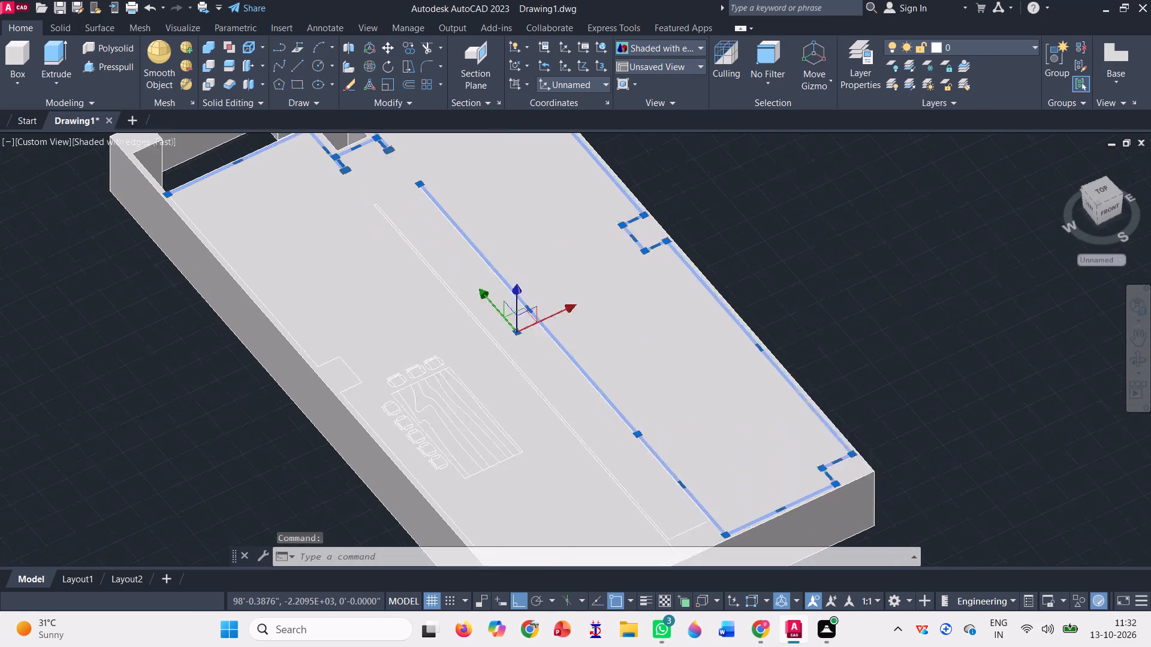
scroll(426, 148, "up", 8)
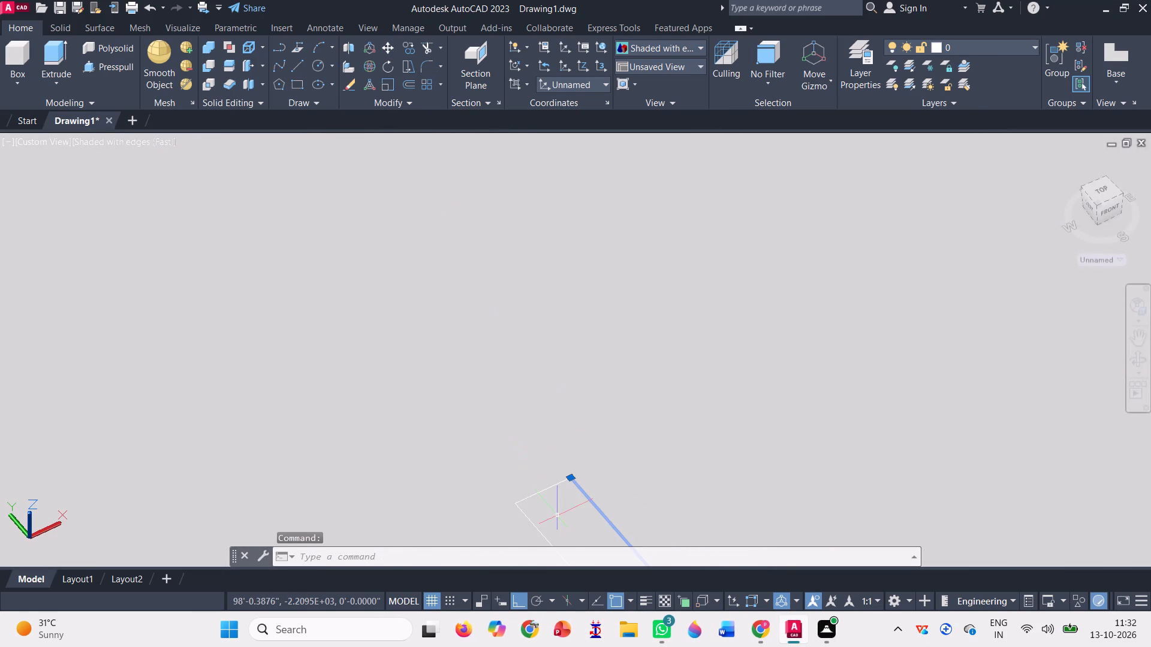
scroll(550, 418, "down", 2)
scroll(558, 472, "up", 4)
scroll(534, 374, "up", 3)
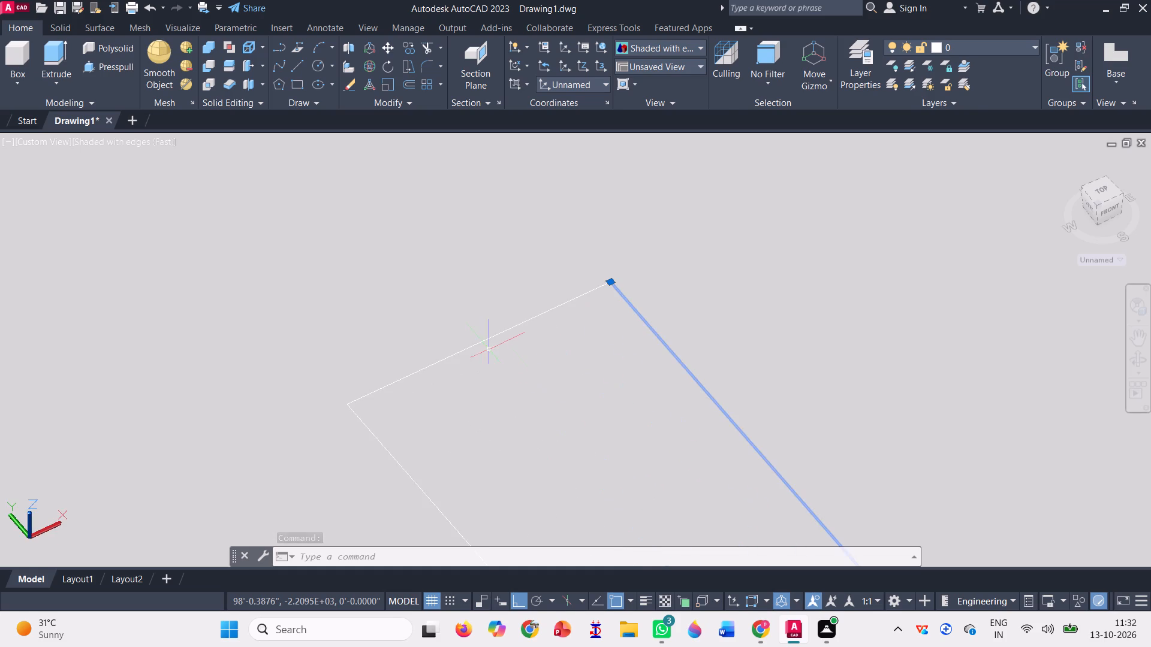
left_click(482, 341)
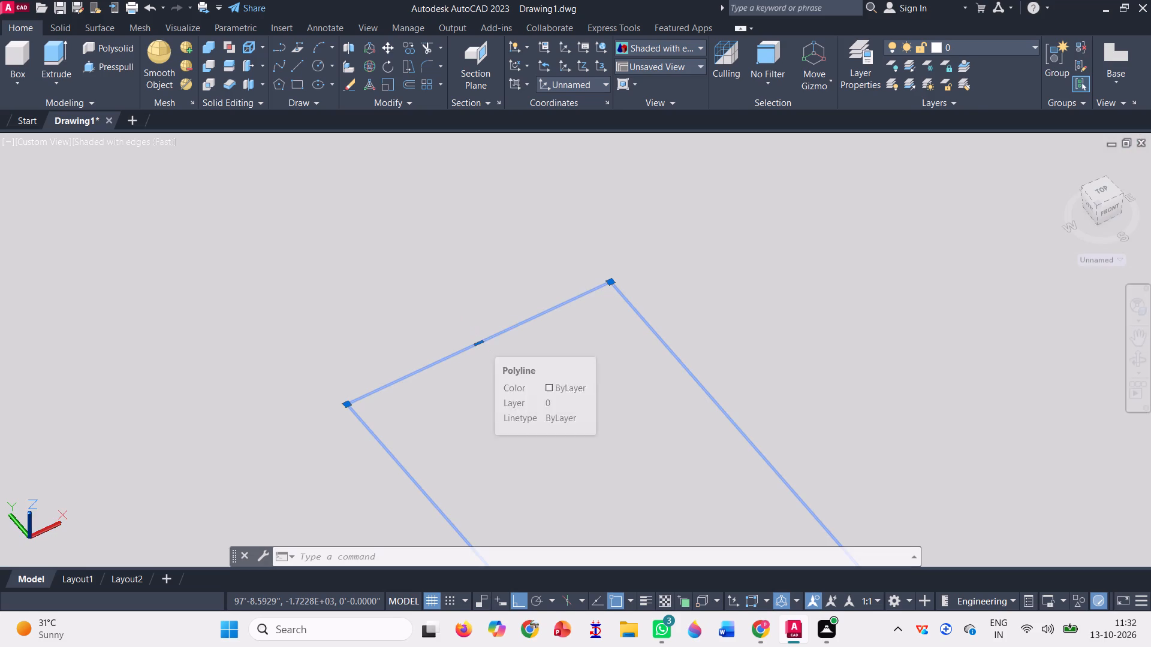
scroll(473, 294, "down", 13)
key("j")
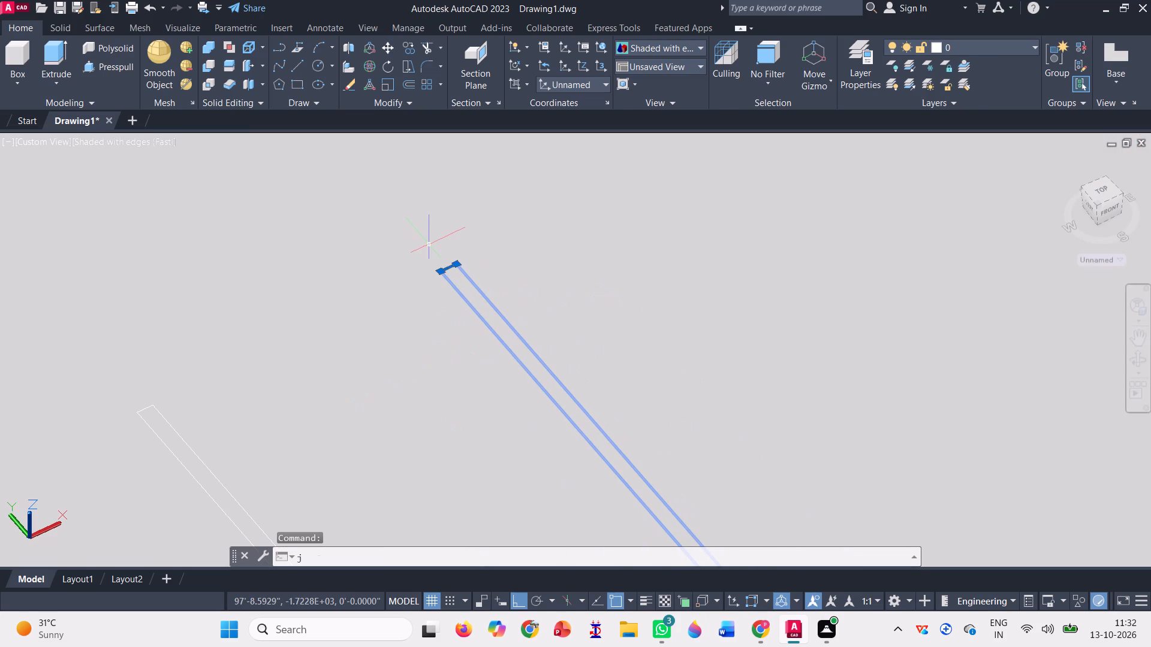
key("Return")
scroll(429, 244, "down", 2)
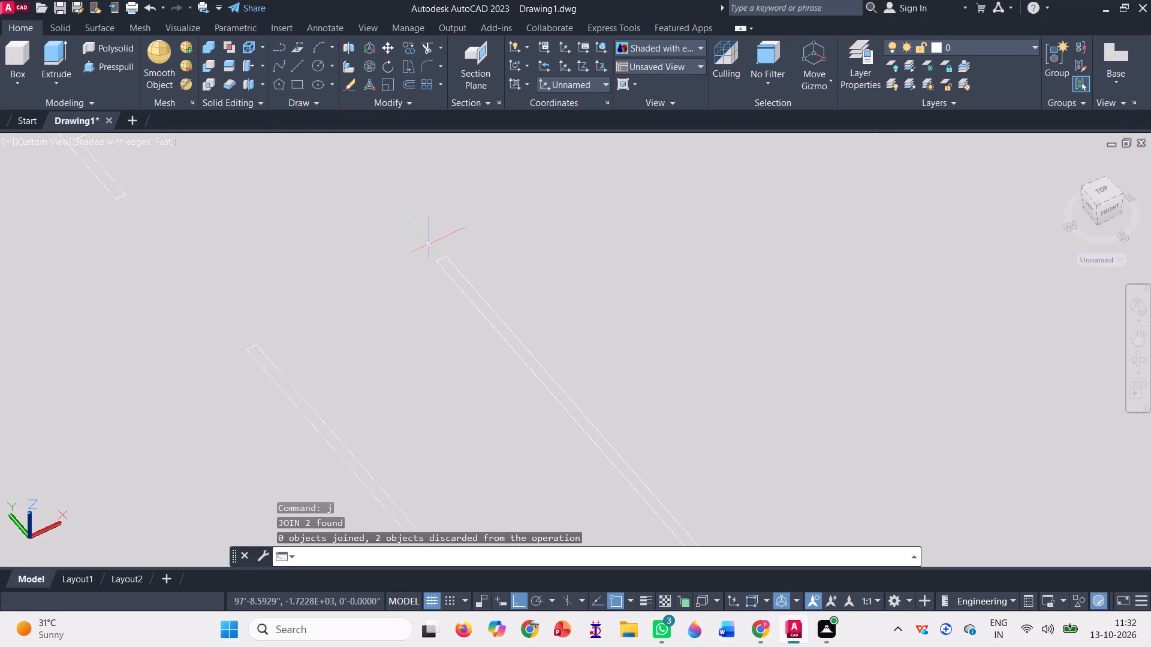
Extend the hall-side line of the long inner wall at the wall's free end cap.
scroll(424, 243, "up", 3)
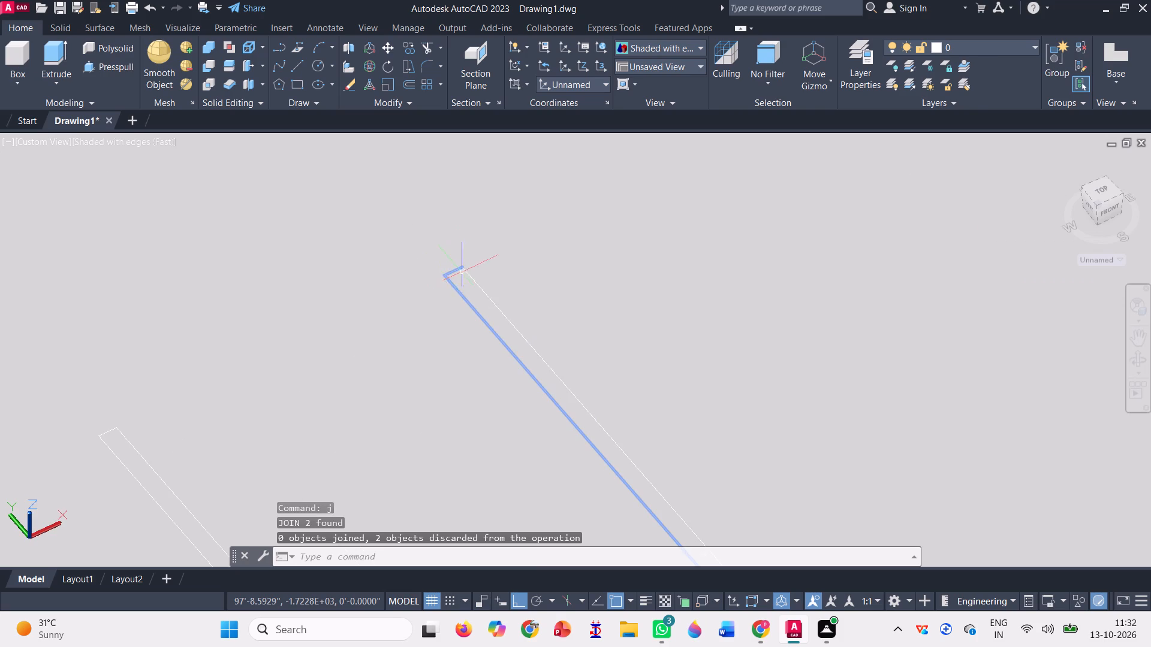
scroll(466, 269, "up", 7)
scroll(342, 233, "up", 4)
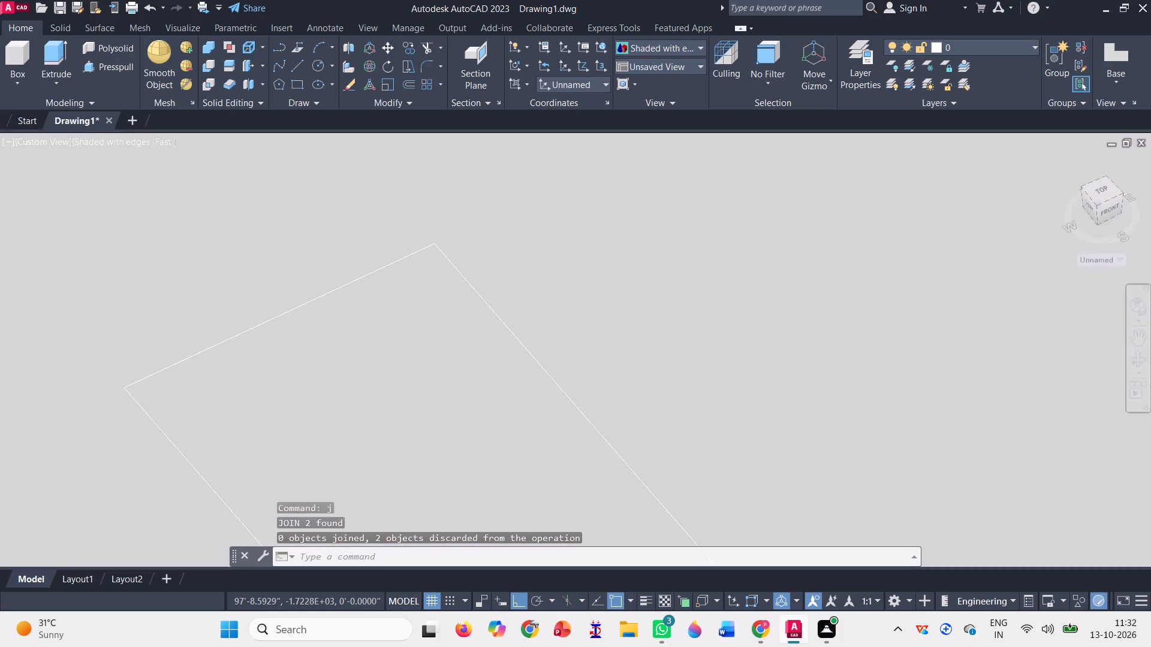
scroll(550, 292, "down", 6)
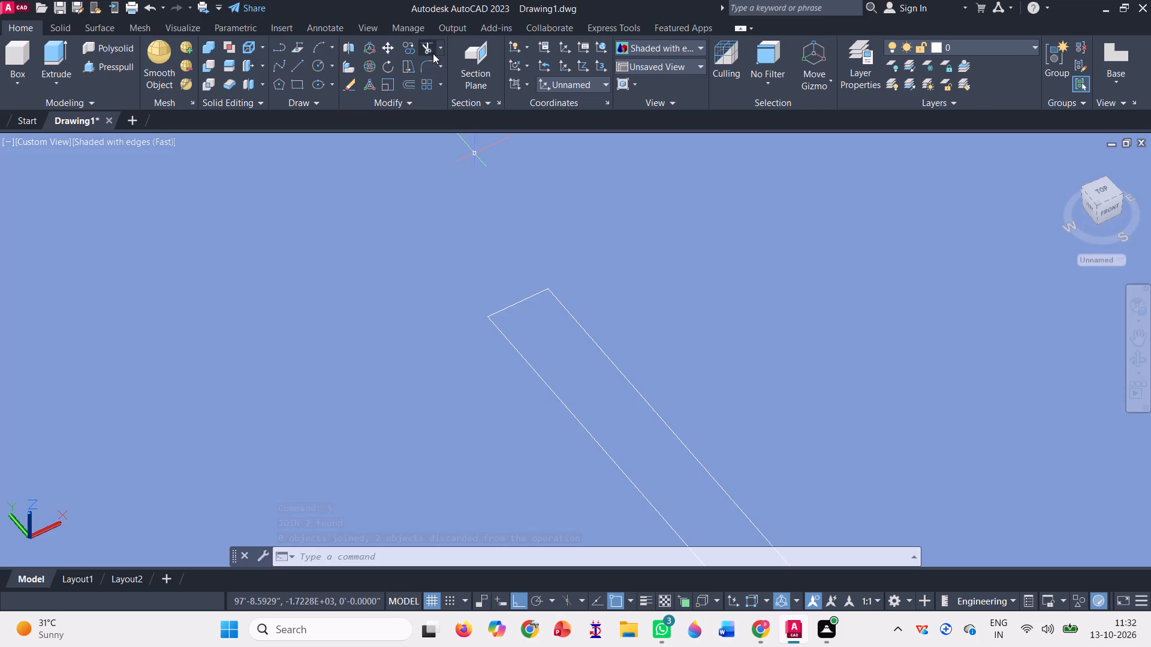
left_click(445, 46)
left_click(453, 101)
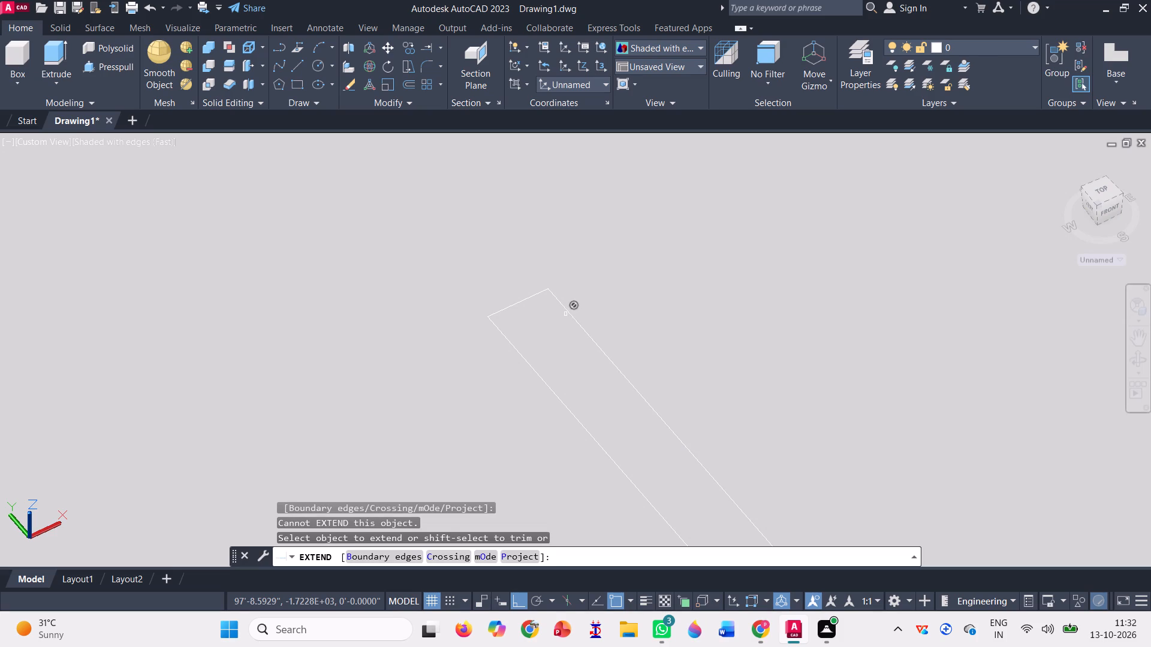
left_click(567, 308)
scroll(414, 194, "down", 5)
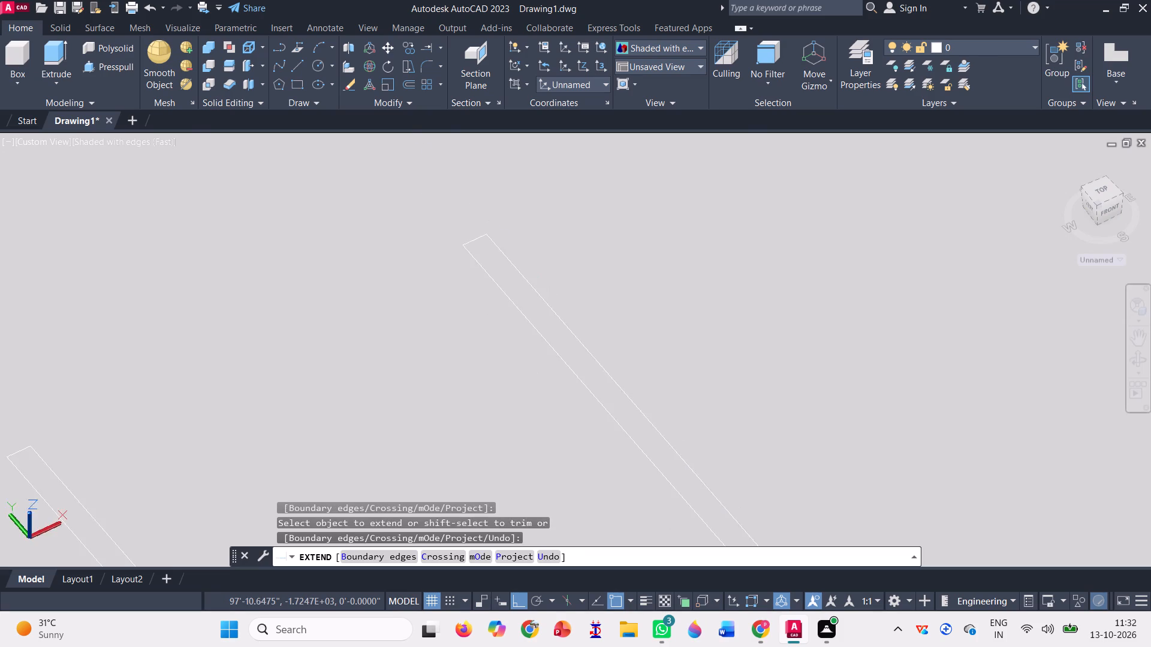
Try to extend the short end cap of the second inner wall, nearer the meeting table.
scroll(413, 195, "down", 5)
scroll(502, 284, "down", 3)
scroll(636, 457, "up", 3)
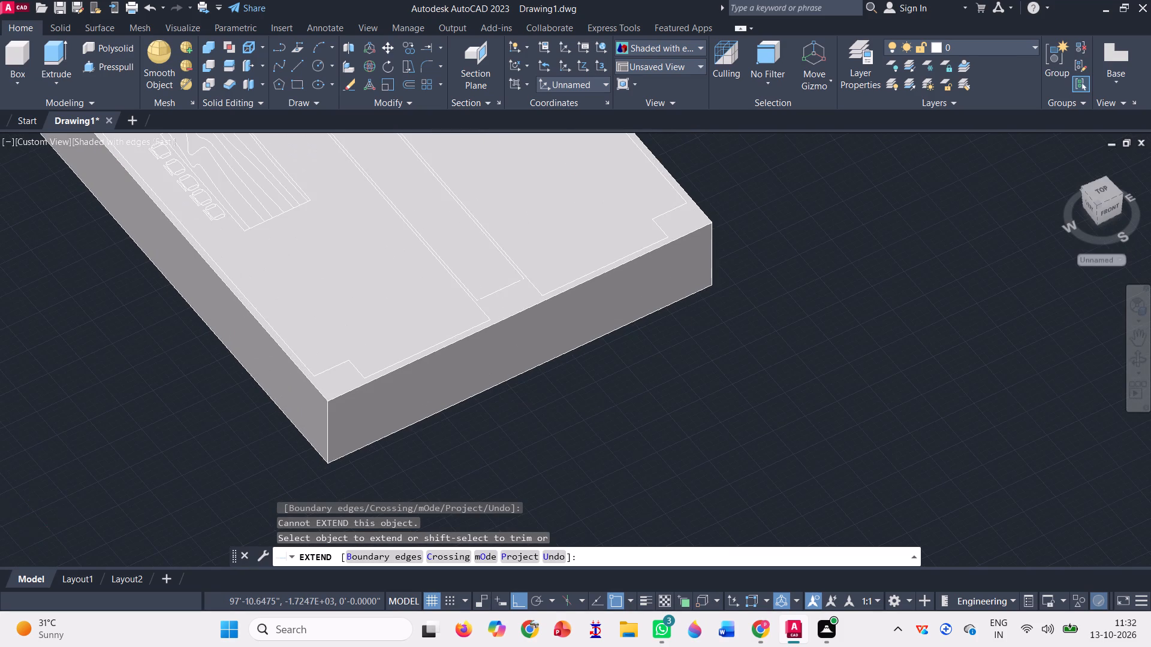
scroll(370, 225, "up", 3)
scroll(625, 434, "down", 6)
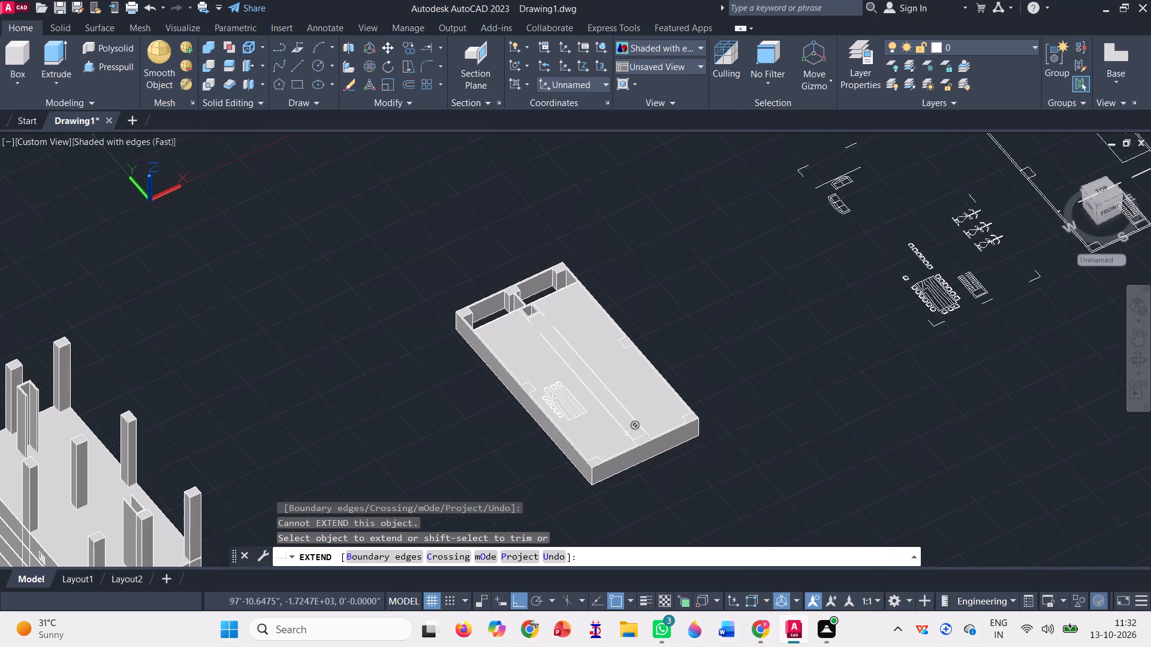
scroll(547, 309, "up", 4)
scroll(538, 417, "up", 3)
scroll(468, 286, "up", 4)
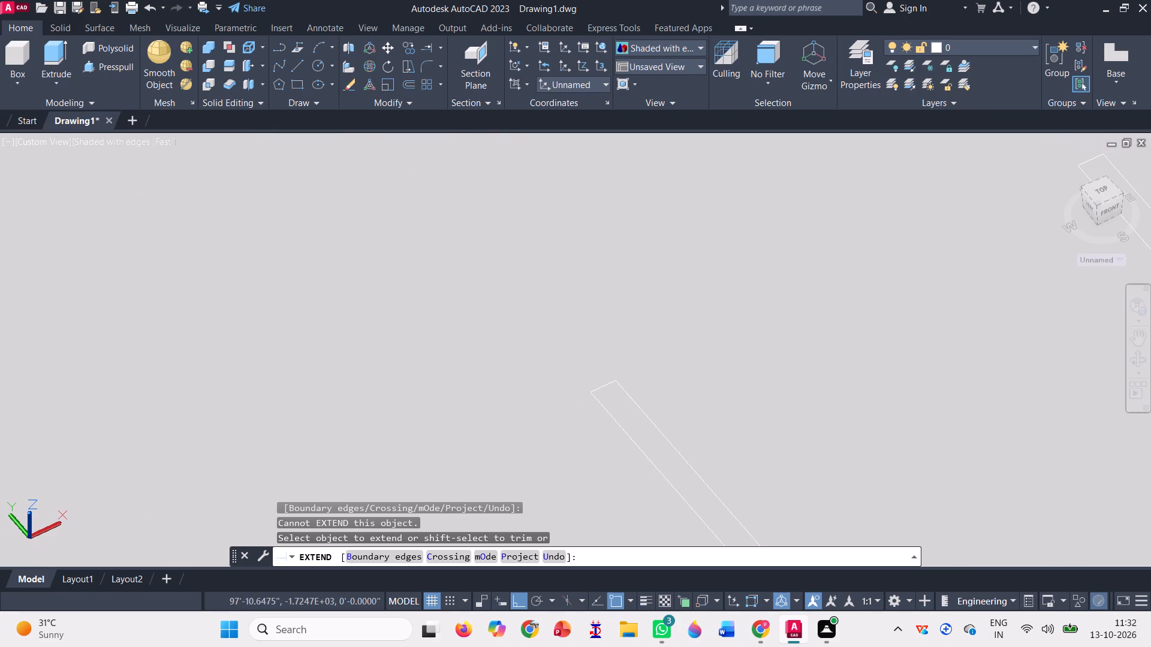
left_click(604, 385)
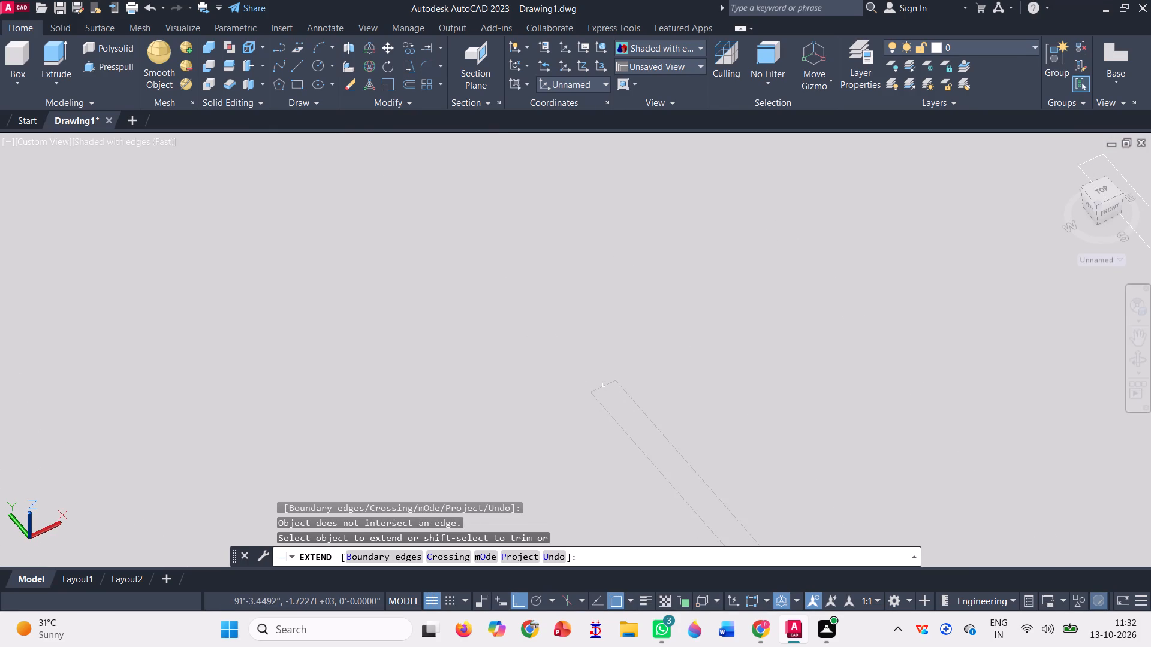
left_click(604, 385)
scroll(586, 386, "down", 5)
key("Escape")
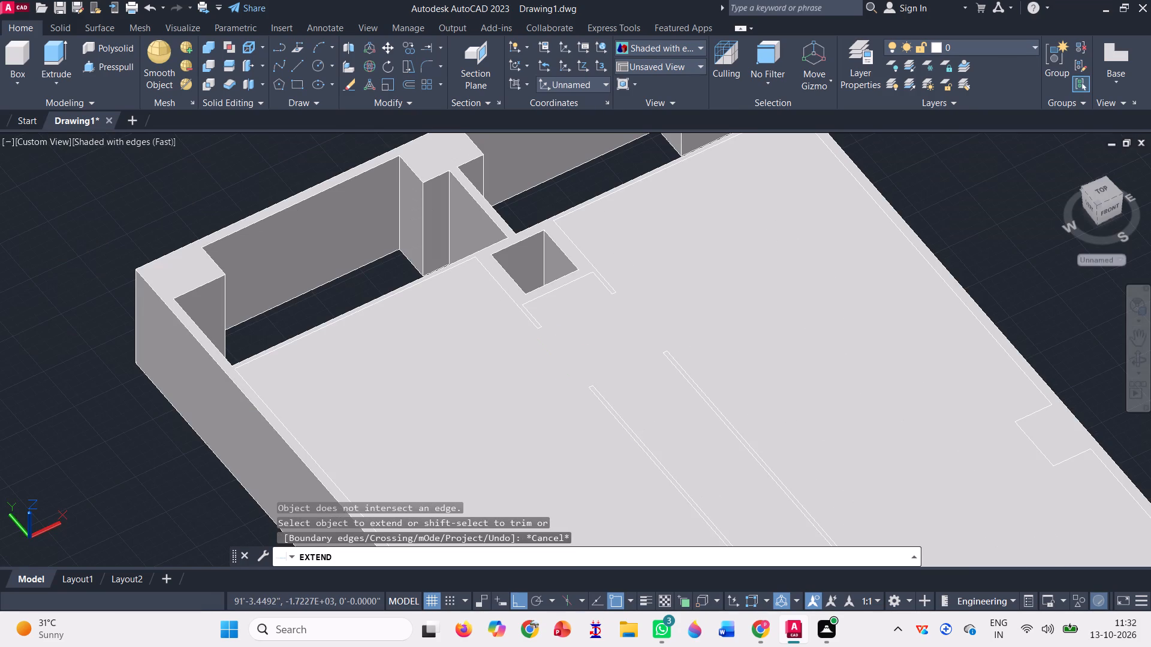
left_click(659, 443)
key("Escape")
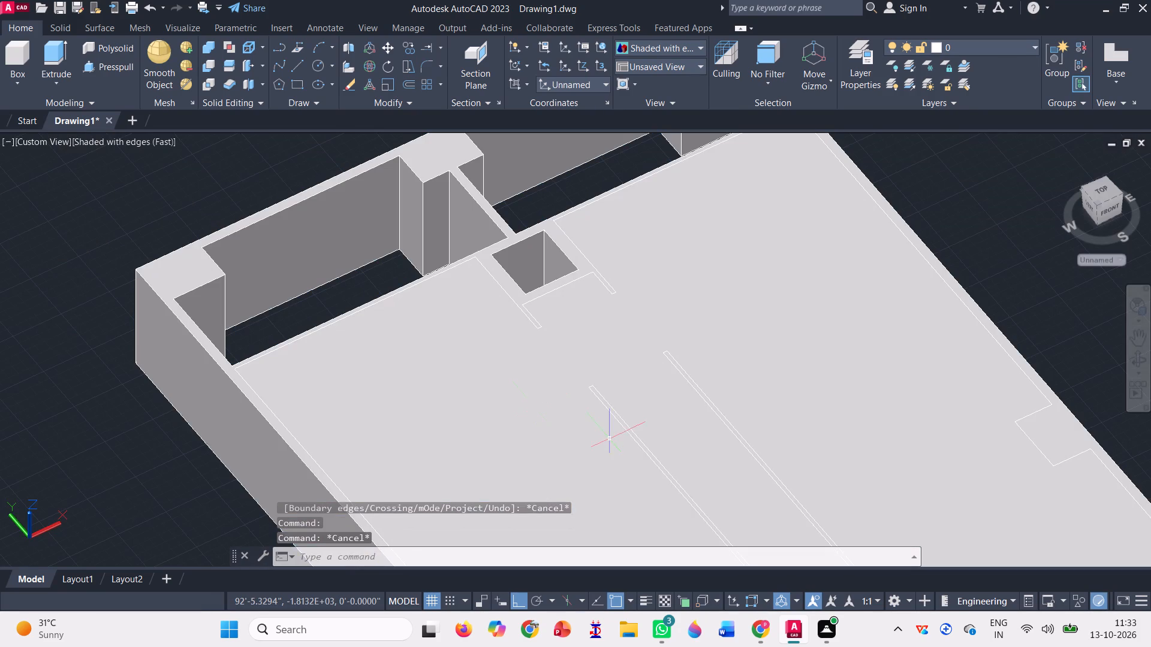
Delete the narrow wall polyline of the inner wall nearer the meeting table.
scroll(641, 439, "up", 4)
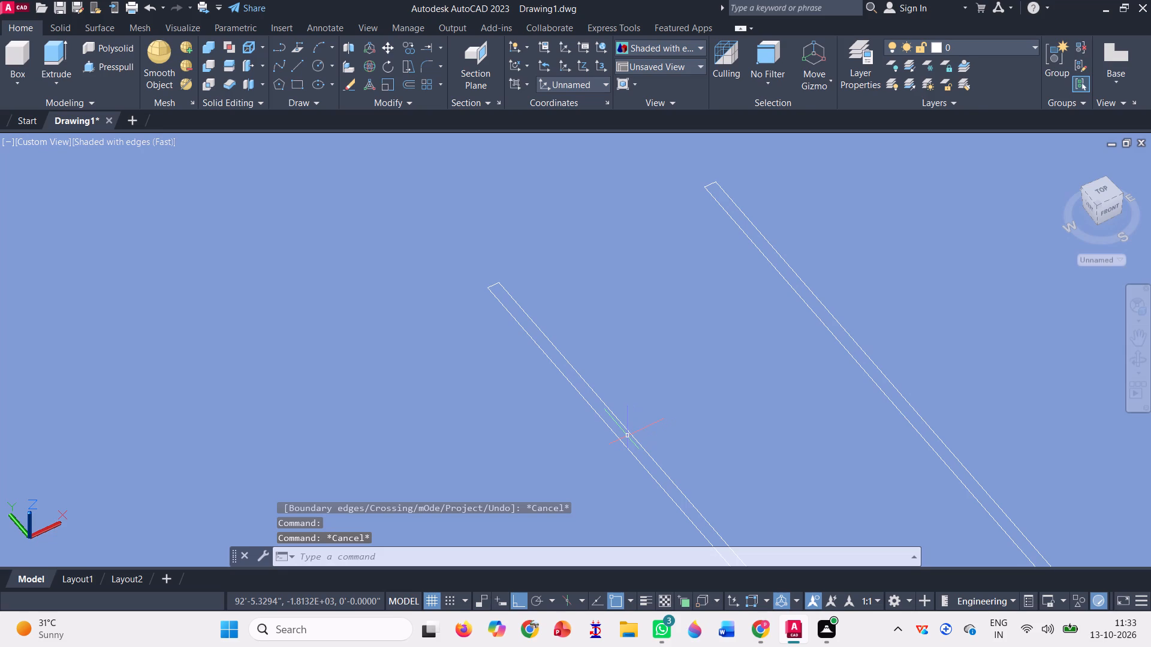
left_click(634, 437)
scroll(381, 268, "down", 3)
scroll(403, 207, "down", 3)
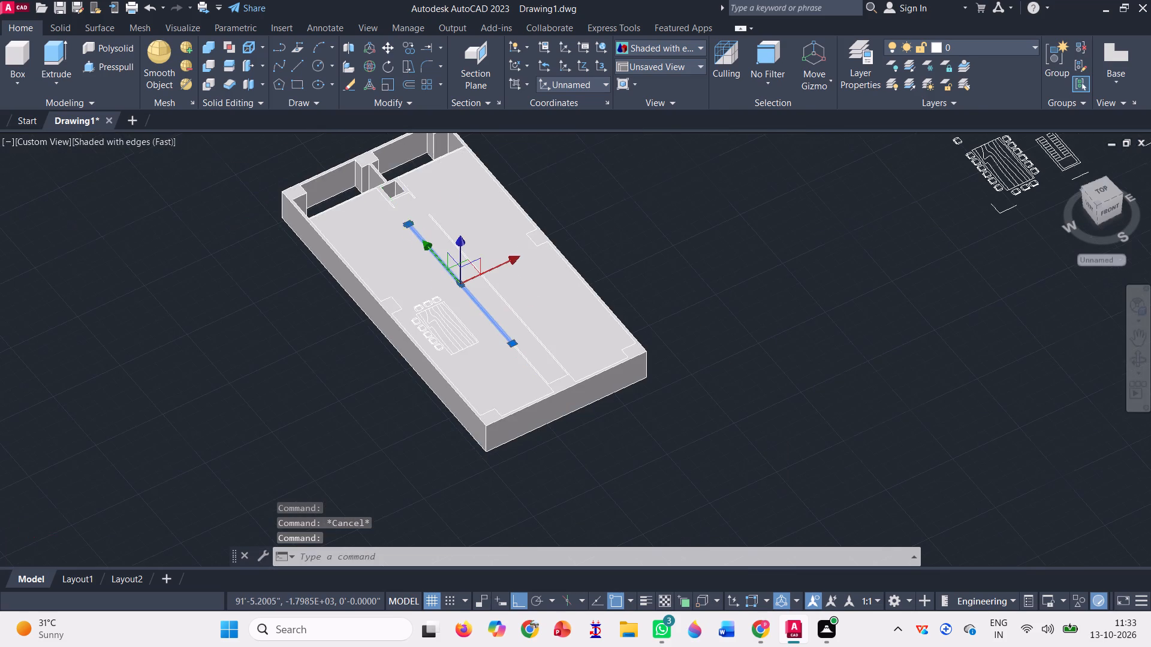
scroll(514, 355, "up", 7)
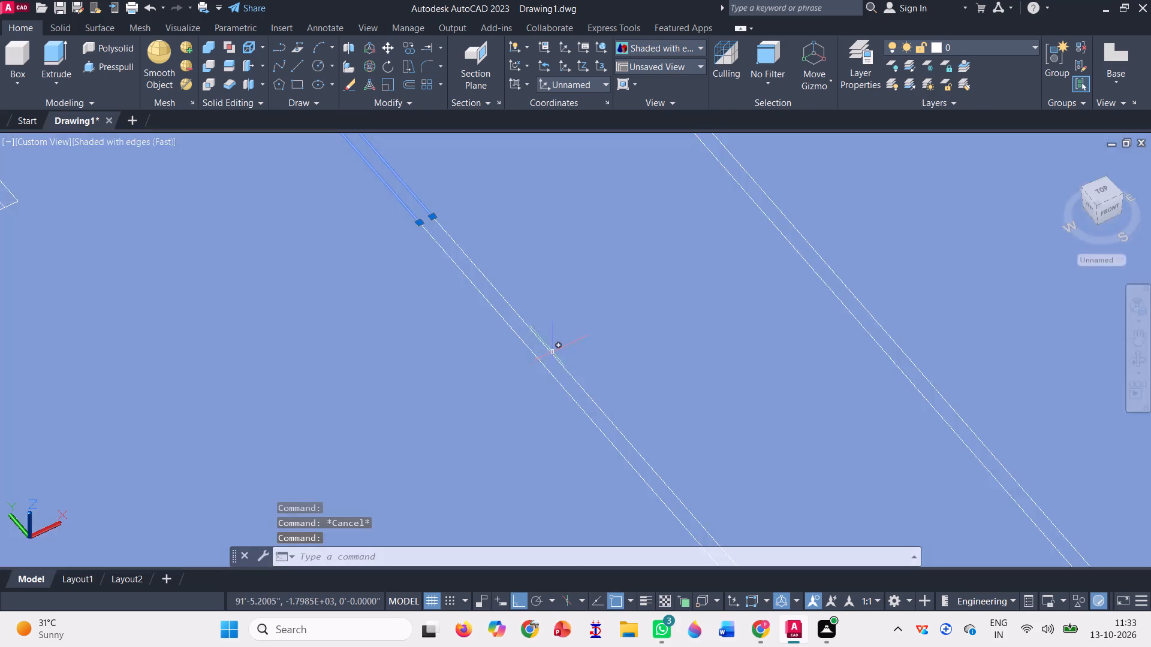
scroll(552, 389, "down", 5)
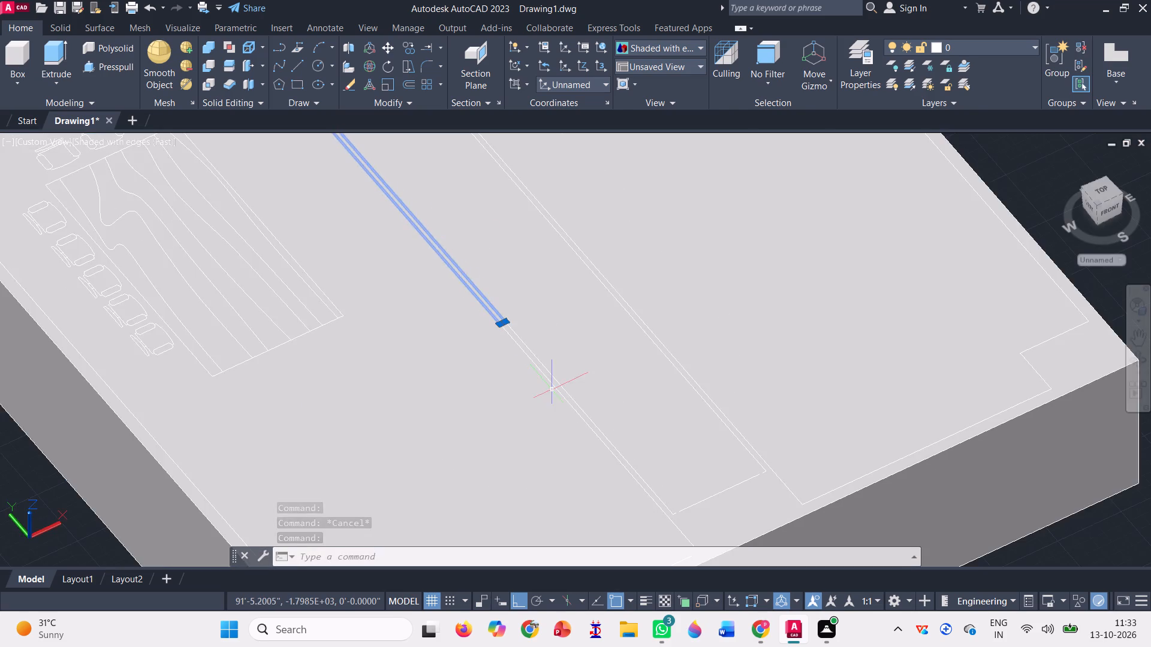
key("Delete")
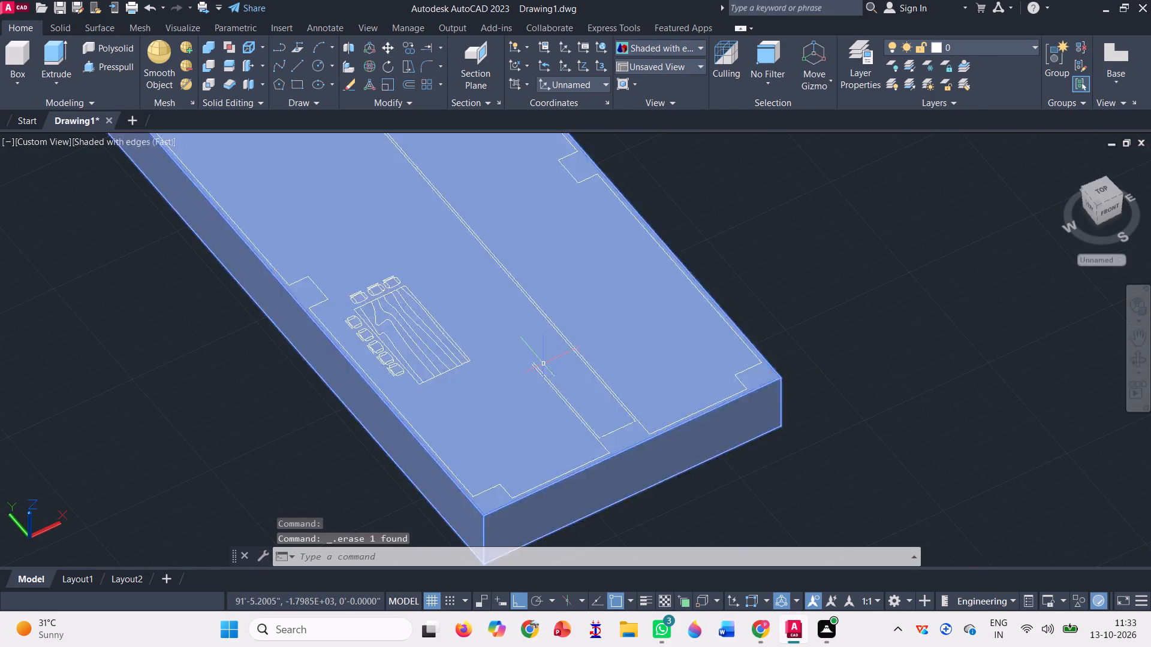
Examine the two polylines of the remaining long inner wall by selecting both, checking how they meet at its free end.
scroll(533, 403, "down", 2)
scroll(467, 304, "up", 3)
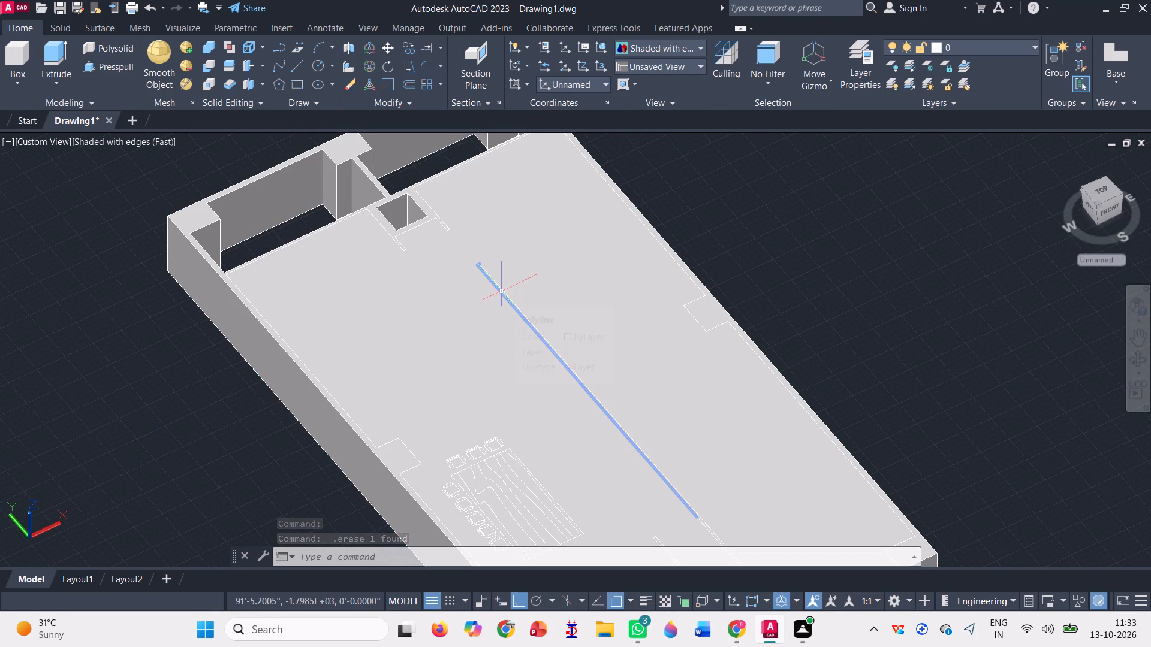
left_click(501, 290)
scroll(504, 291, "up", 4)
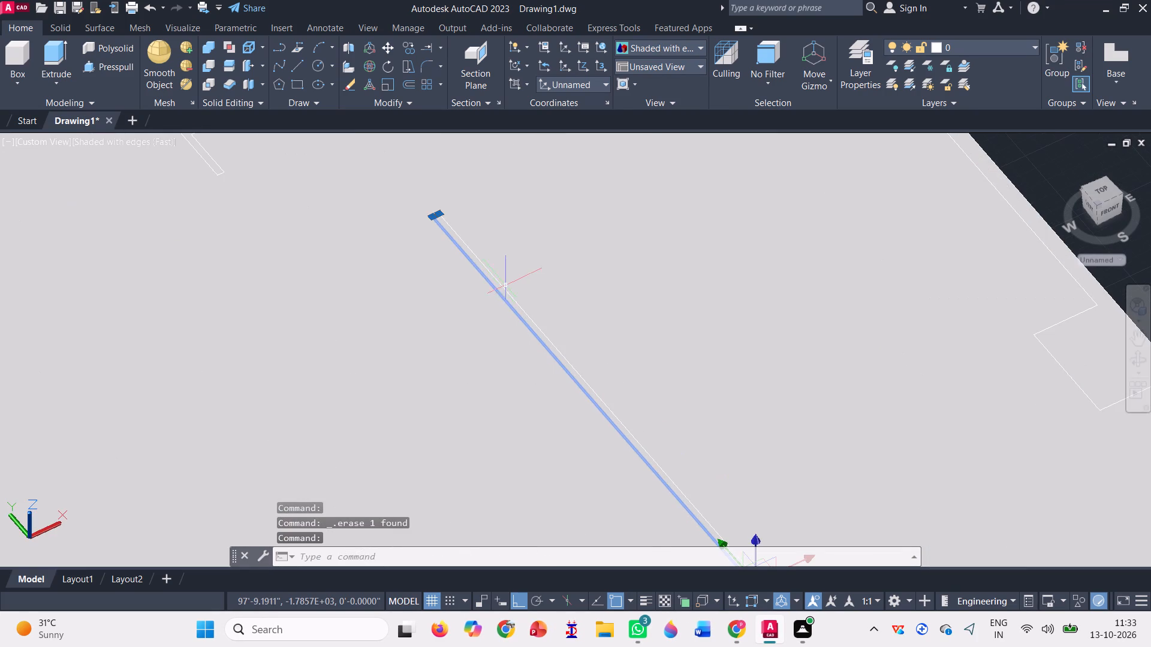
left_click(511, 292)
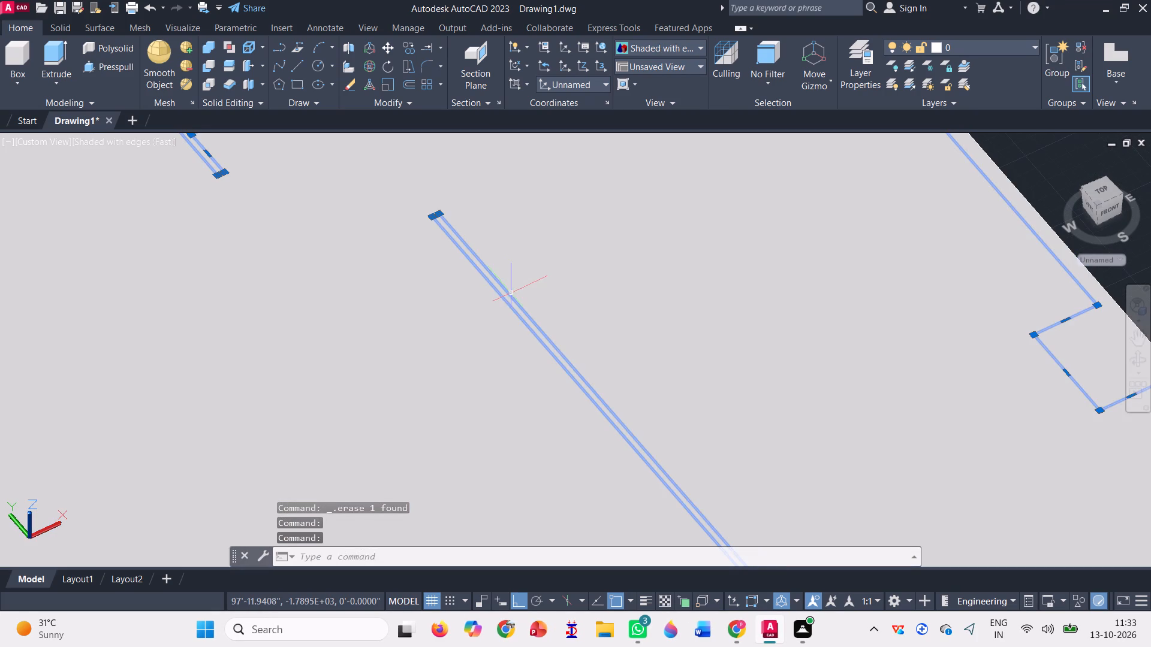
scroll(393, 164, "up", 3)
scroll(447, 240, "up", 4)
scroll(448, 240, "down", 6)
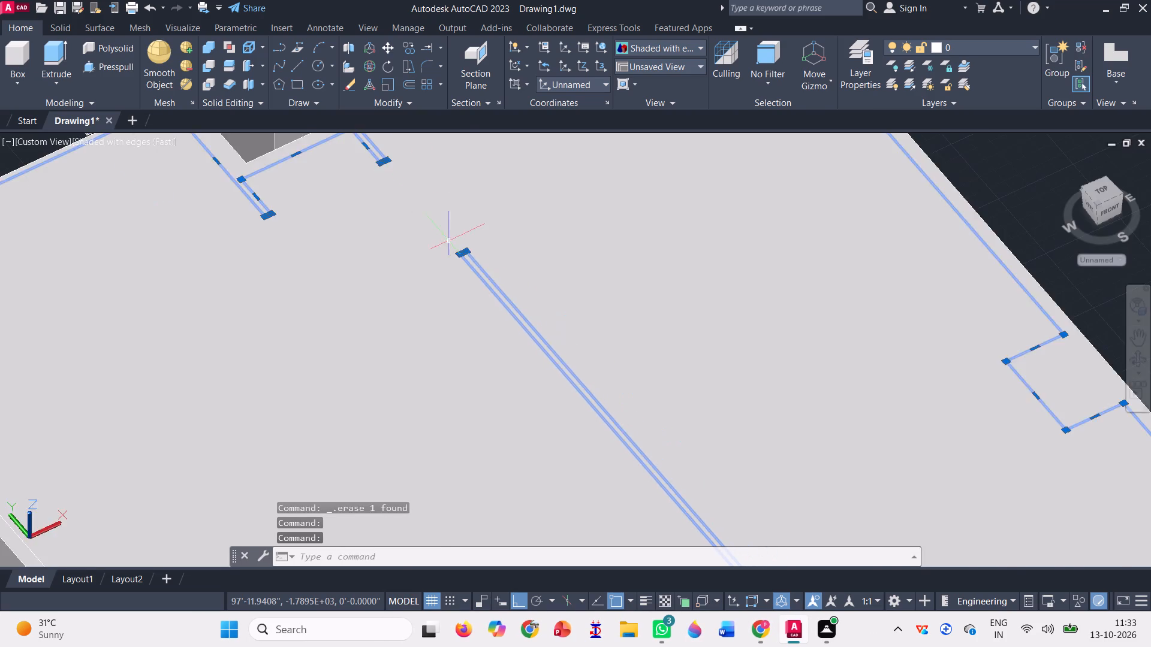
scroll(448, 240, "down", 3)
scroll(499, 256, "down", 2)
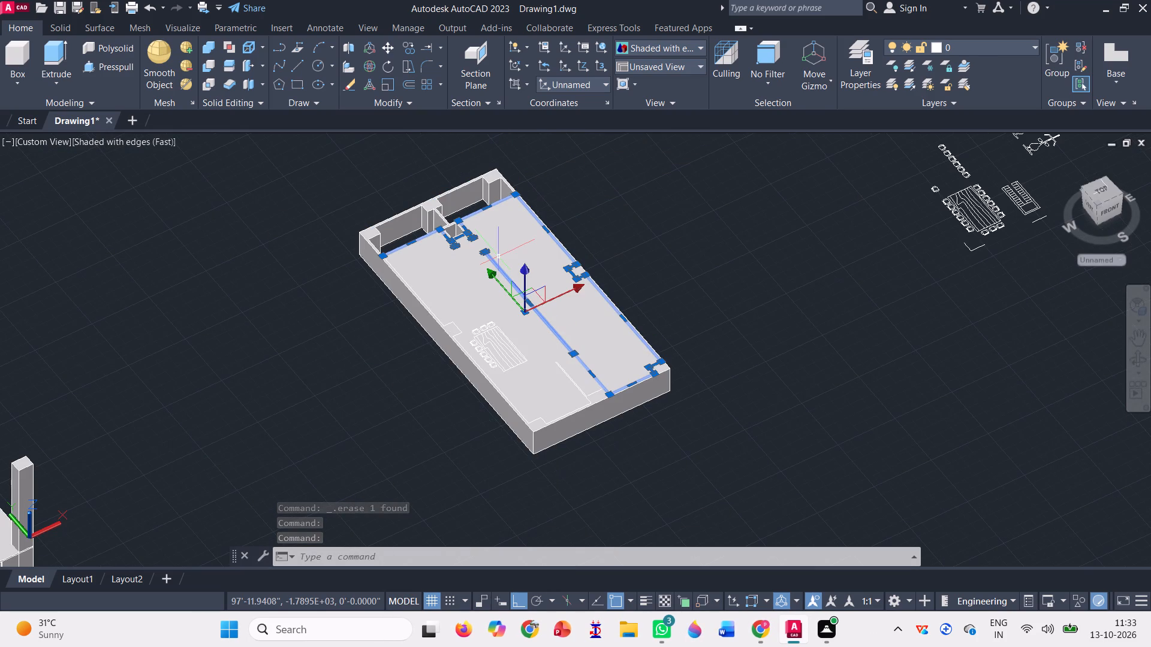
key("Escape")
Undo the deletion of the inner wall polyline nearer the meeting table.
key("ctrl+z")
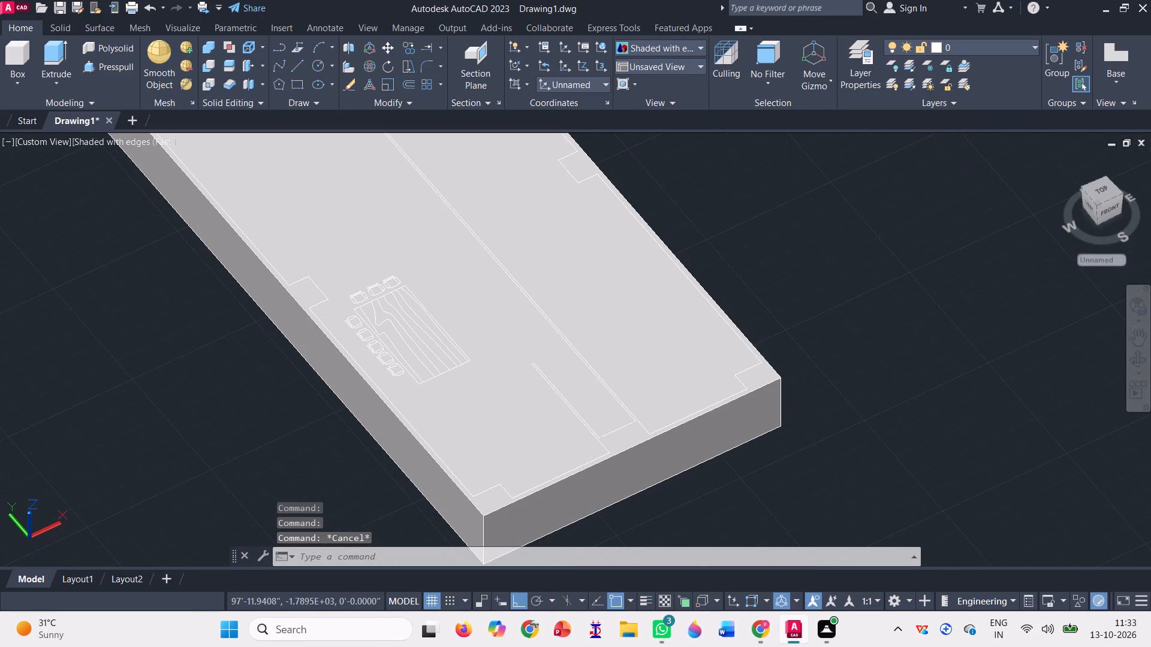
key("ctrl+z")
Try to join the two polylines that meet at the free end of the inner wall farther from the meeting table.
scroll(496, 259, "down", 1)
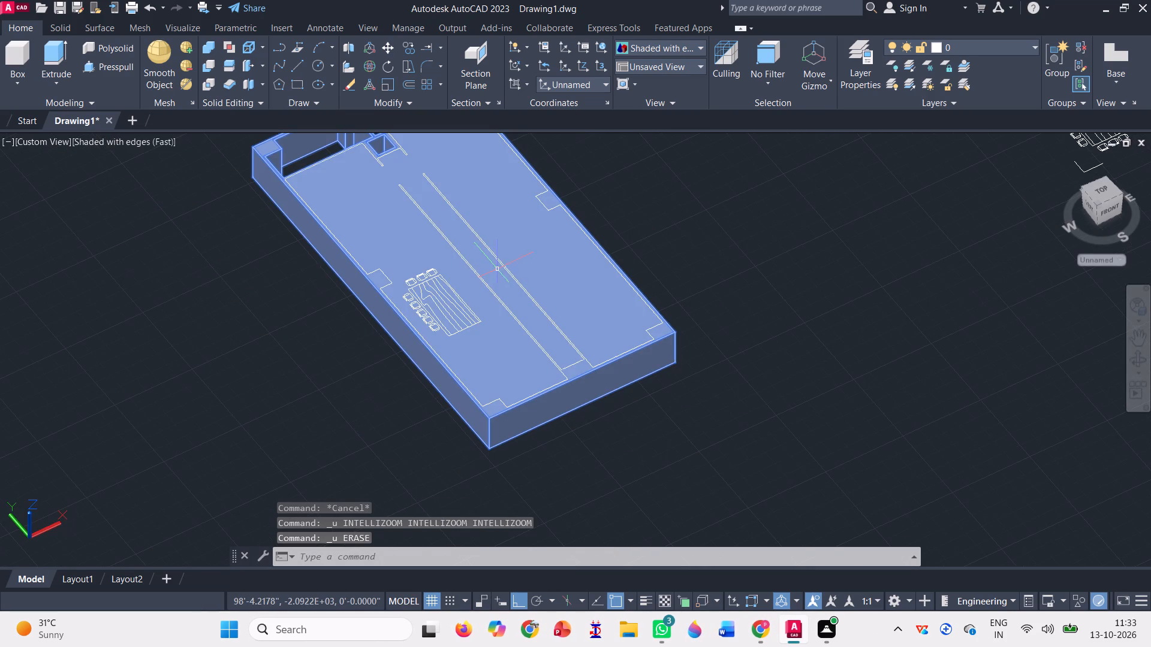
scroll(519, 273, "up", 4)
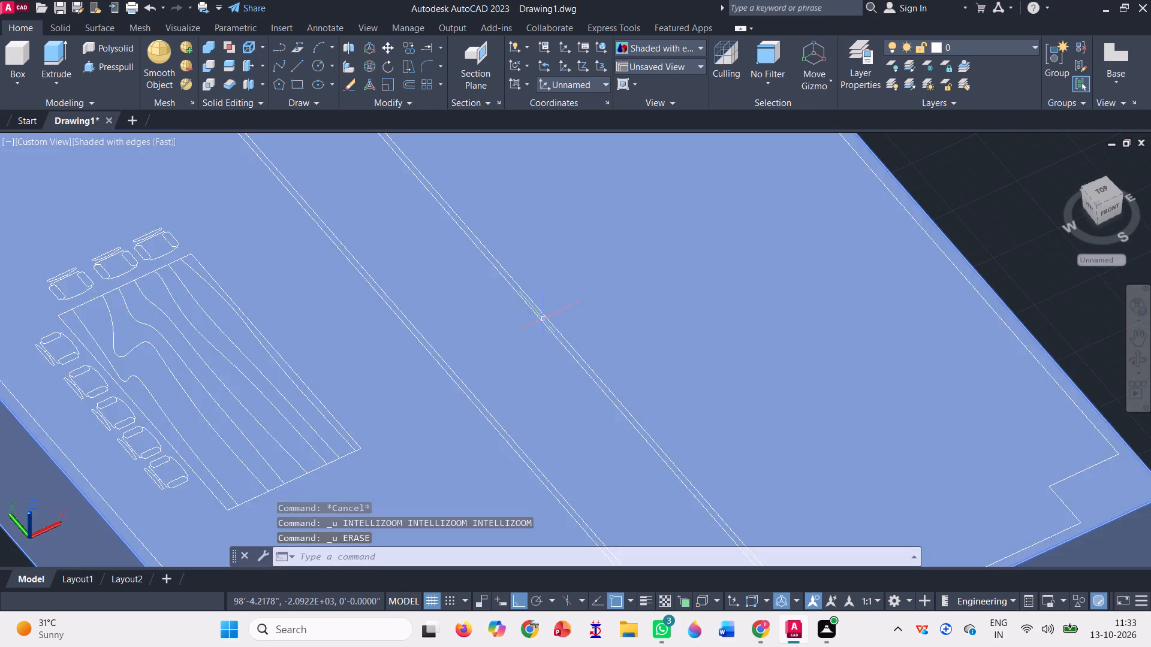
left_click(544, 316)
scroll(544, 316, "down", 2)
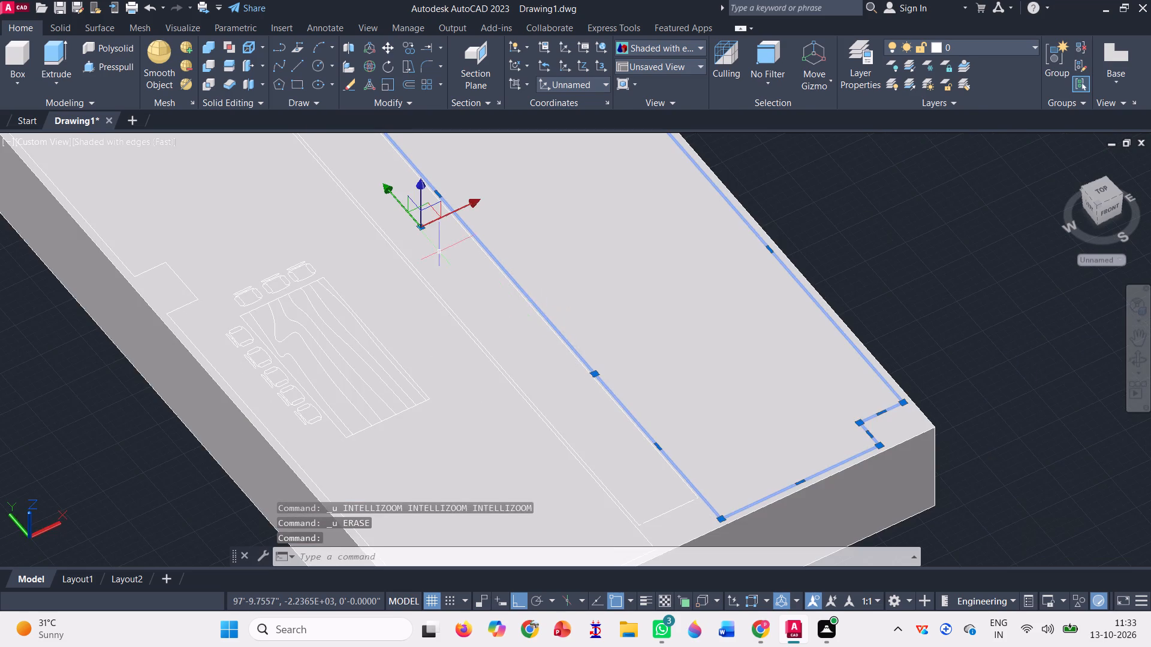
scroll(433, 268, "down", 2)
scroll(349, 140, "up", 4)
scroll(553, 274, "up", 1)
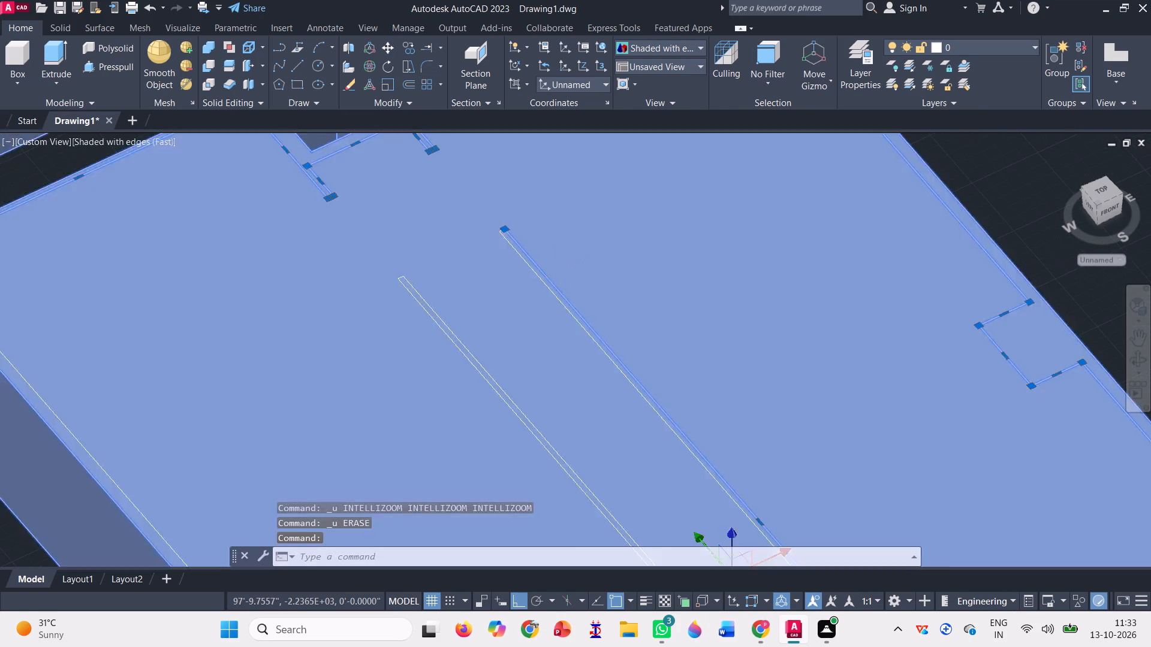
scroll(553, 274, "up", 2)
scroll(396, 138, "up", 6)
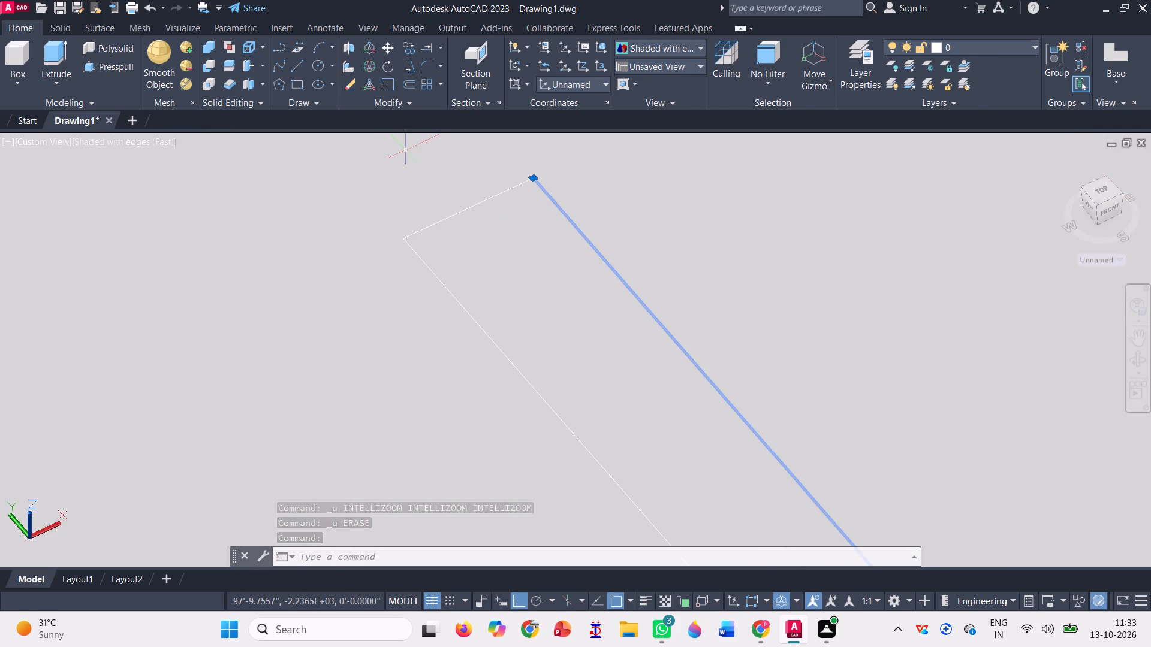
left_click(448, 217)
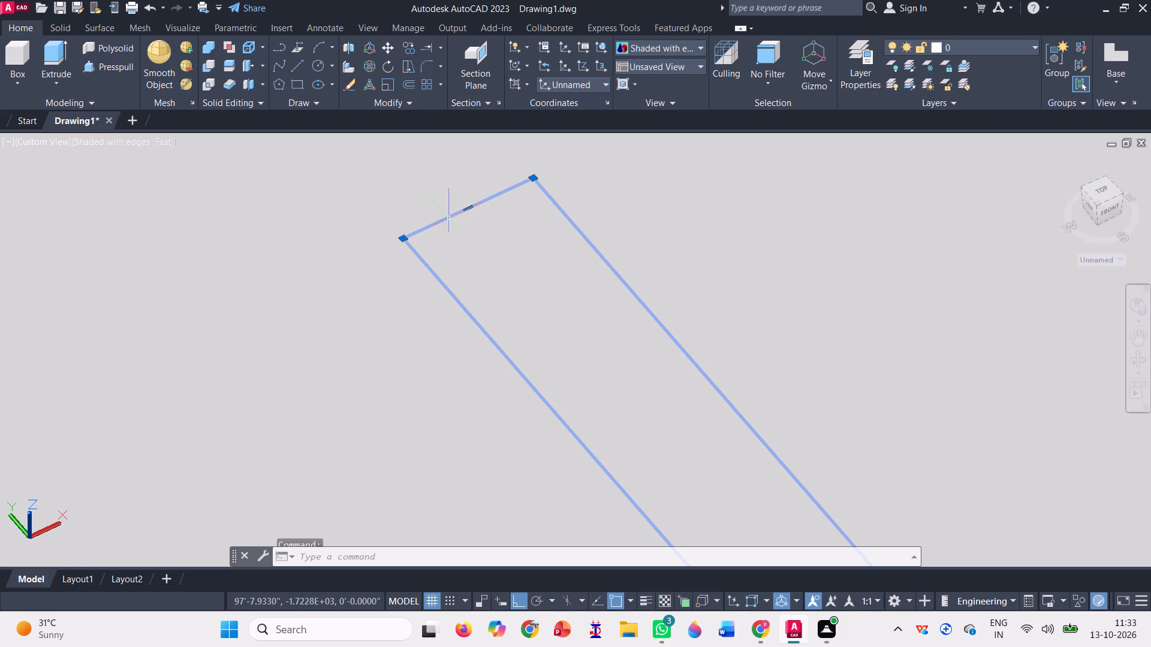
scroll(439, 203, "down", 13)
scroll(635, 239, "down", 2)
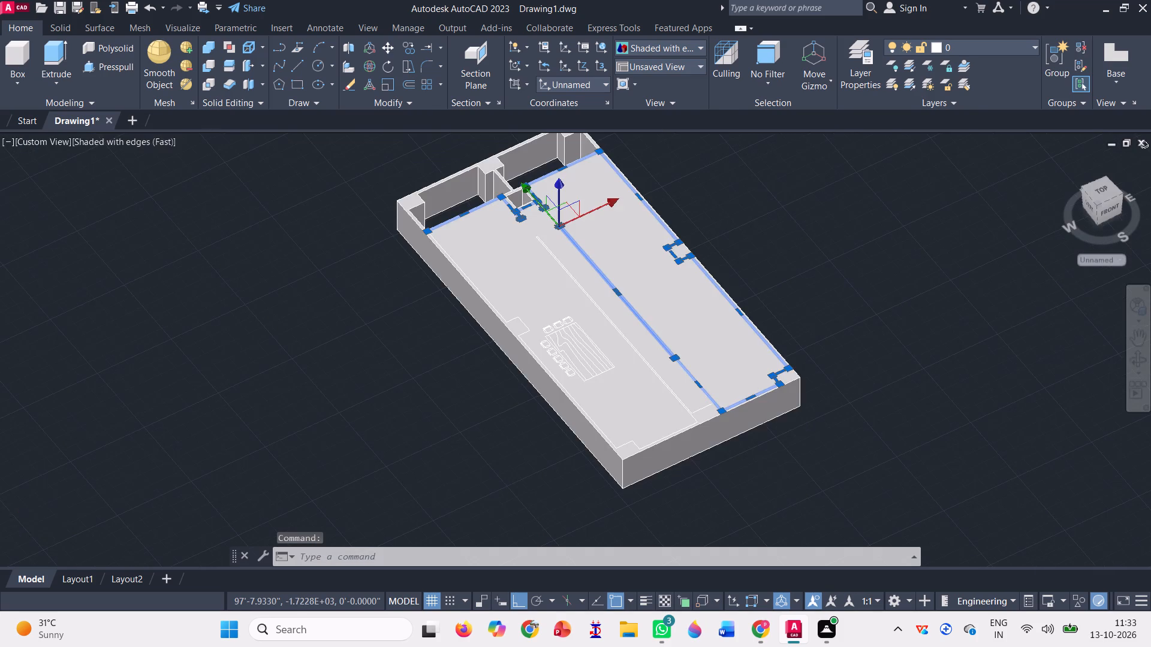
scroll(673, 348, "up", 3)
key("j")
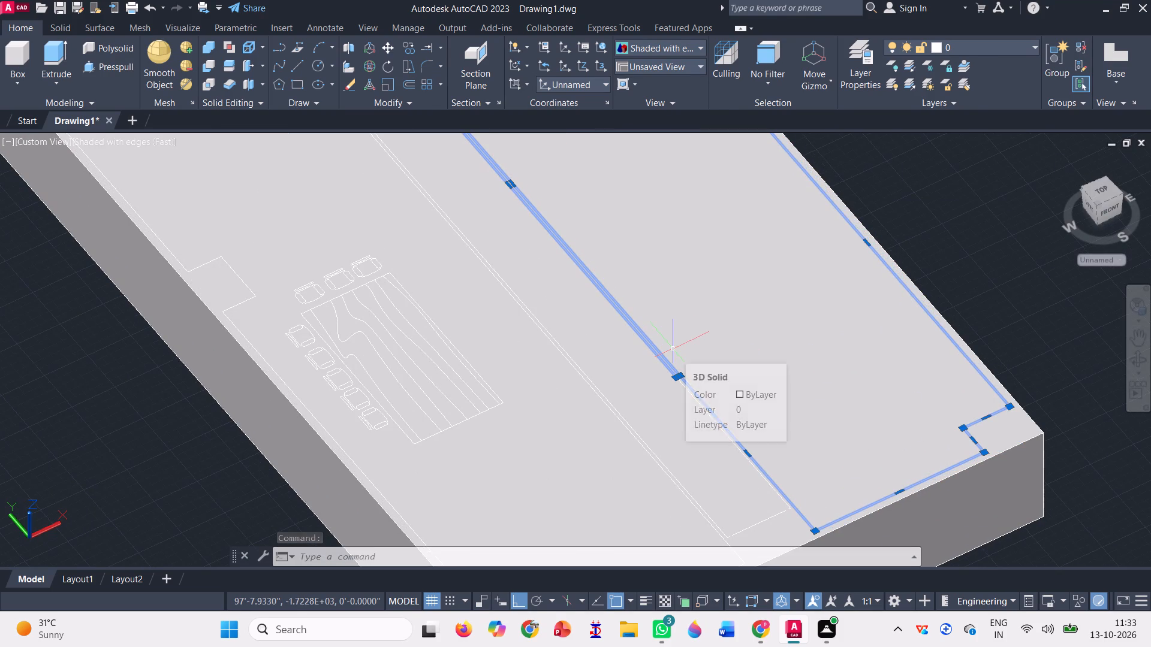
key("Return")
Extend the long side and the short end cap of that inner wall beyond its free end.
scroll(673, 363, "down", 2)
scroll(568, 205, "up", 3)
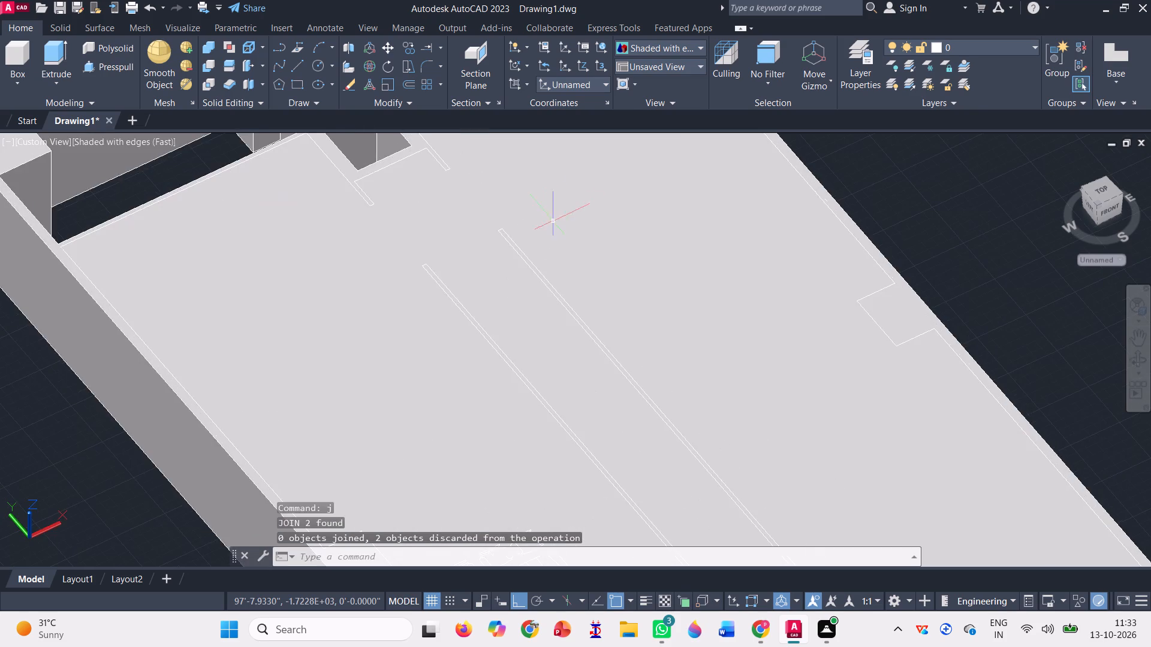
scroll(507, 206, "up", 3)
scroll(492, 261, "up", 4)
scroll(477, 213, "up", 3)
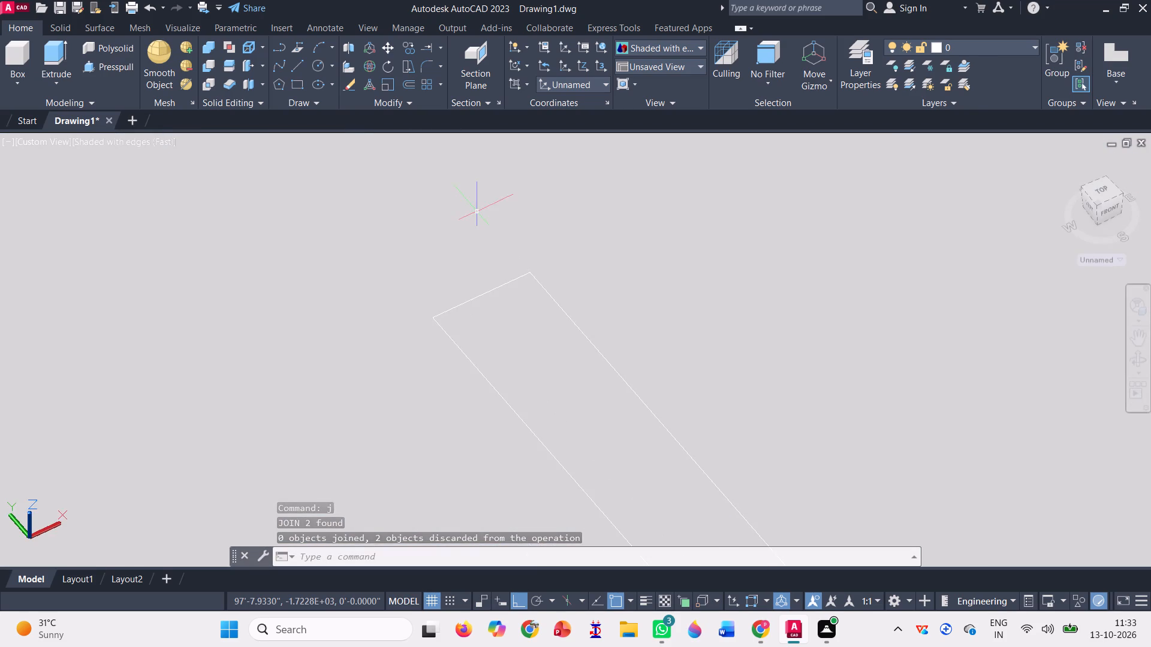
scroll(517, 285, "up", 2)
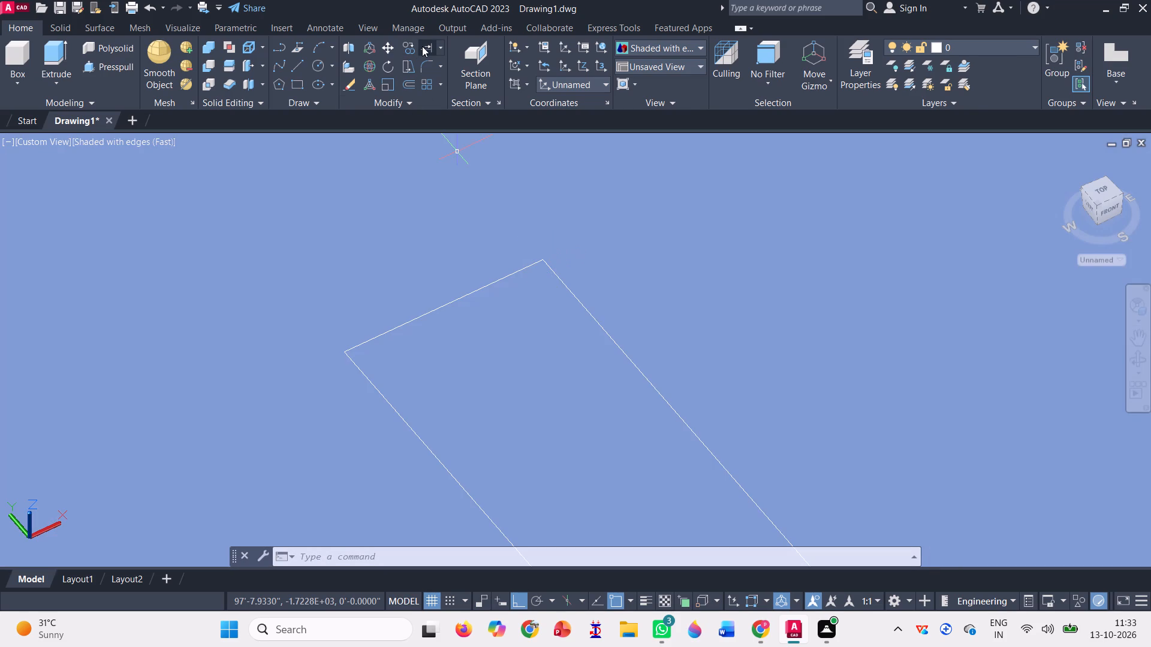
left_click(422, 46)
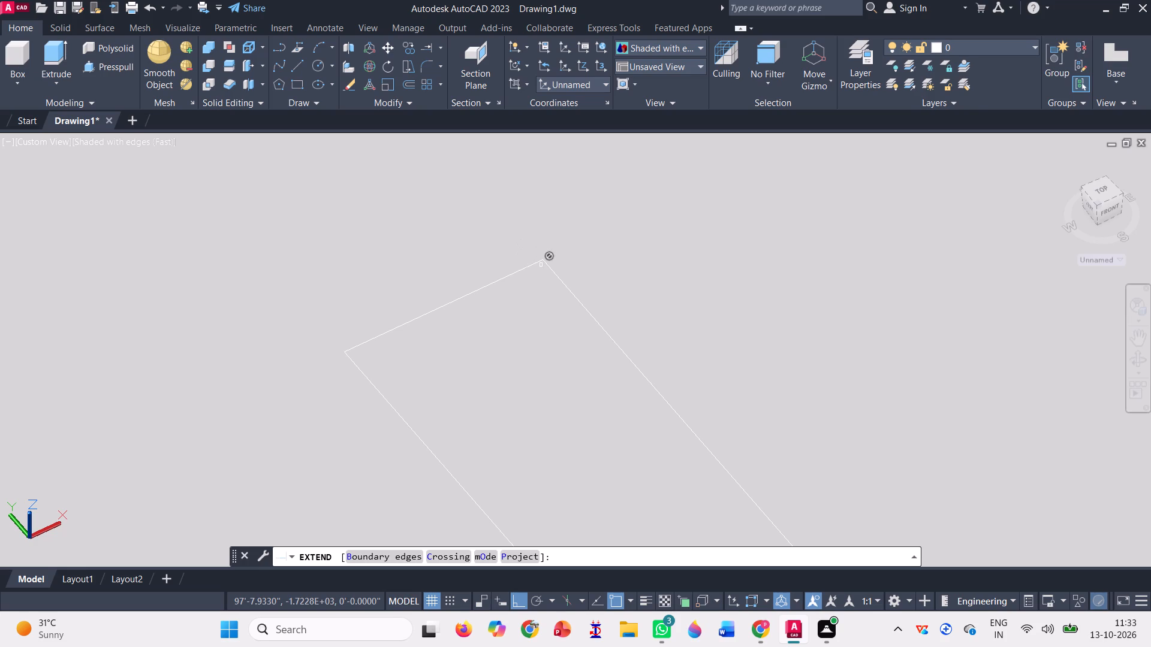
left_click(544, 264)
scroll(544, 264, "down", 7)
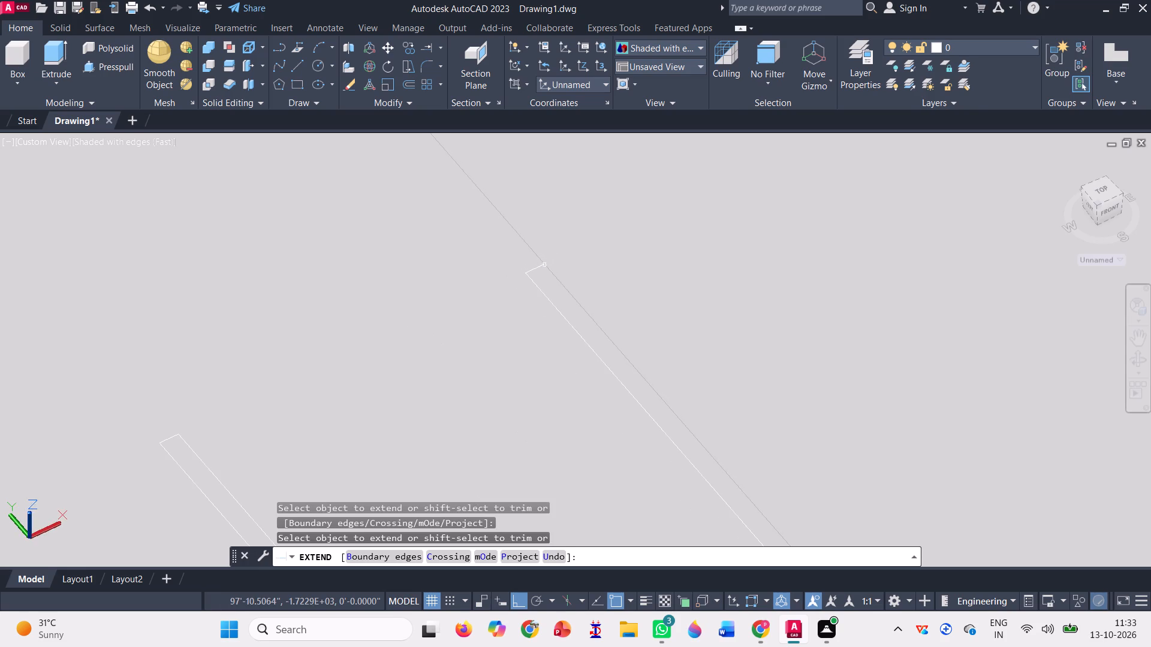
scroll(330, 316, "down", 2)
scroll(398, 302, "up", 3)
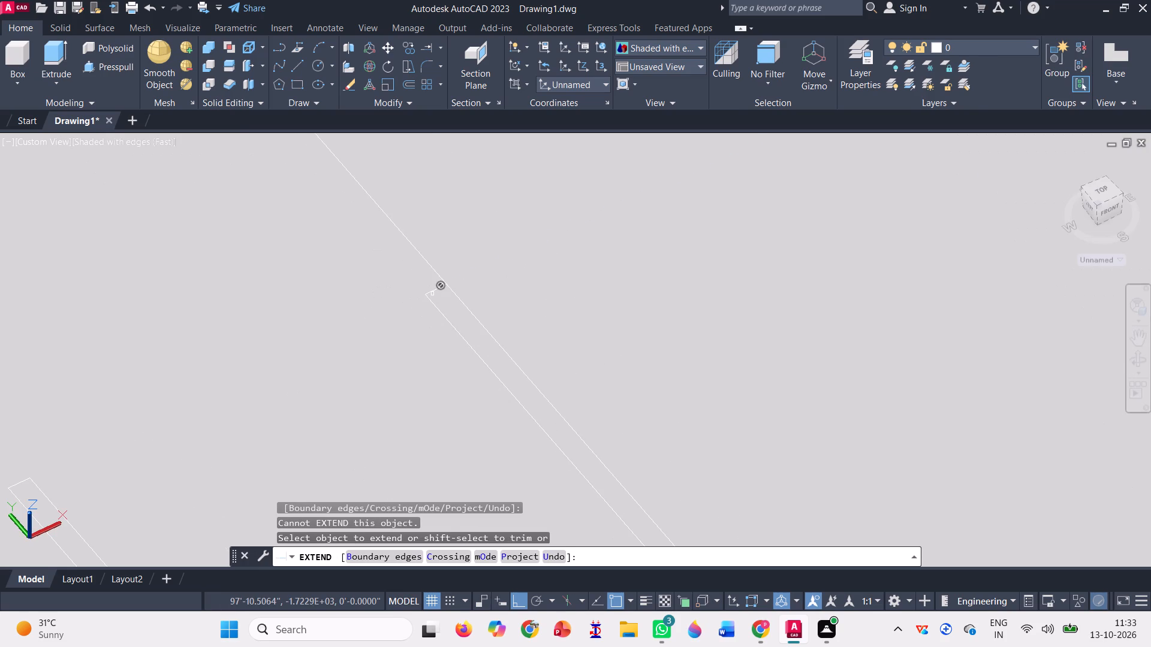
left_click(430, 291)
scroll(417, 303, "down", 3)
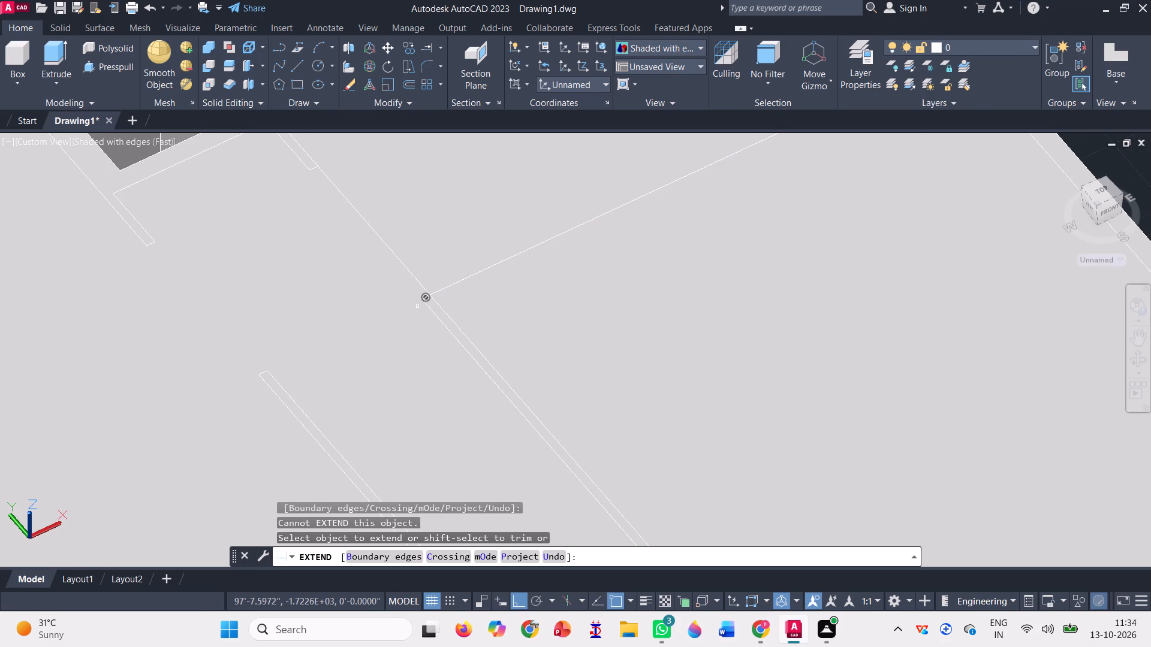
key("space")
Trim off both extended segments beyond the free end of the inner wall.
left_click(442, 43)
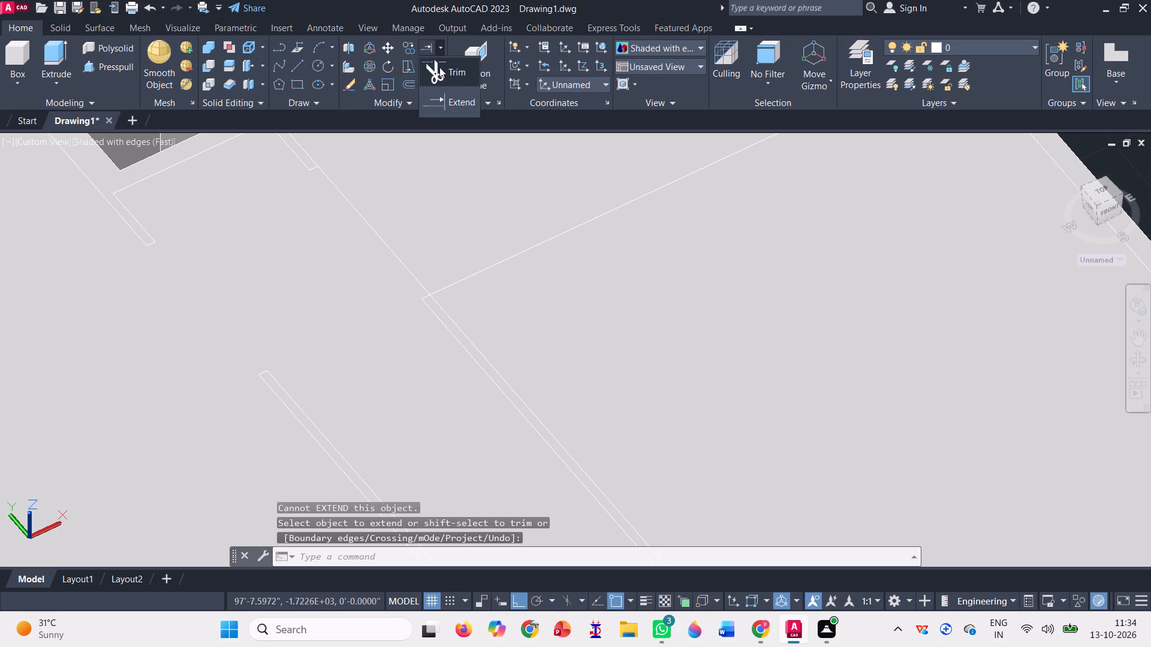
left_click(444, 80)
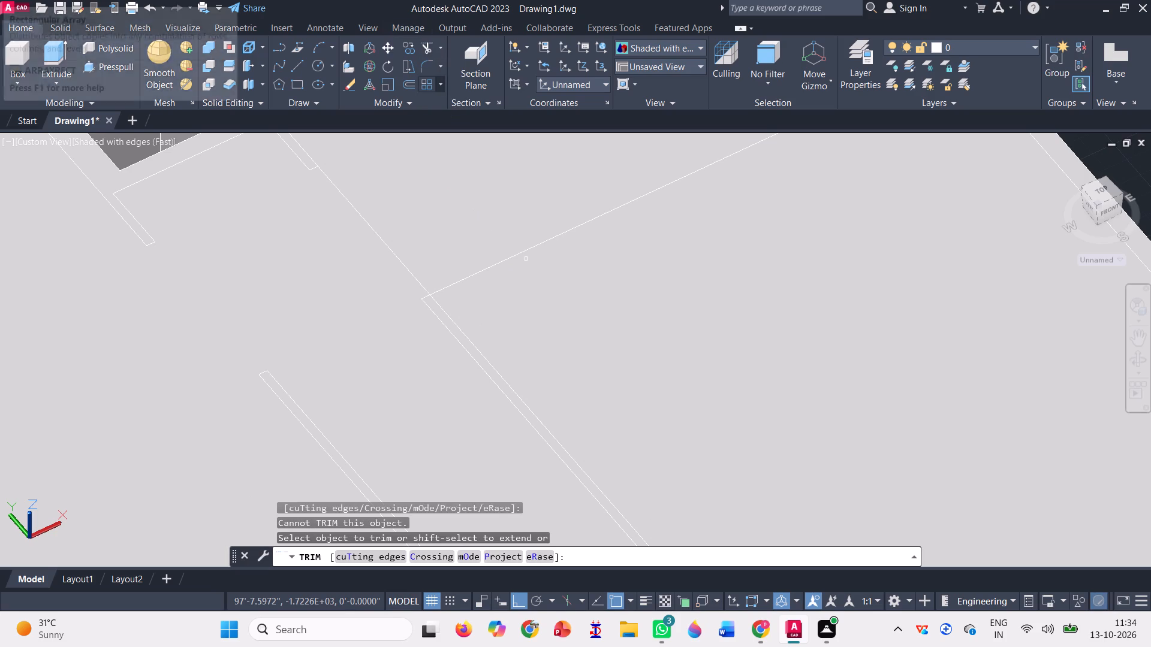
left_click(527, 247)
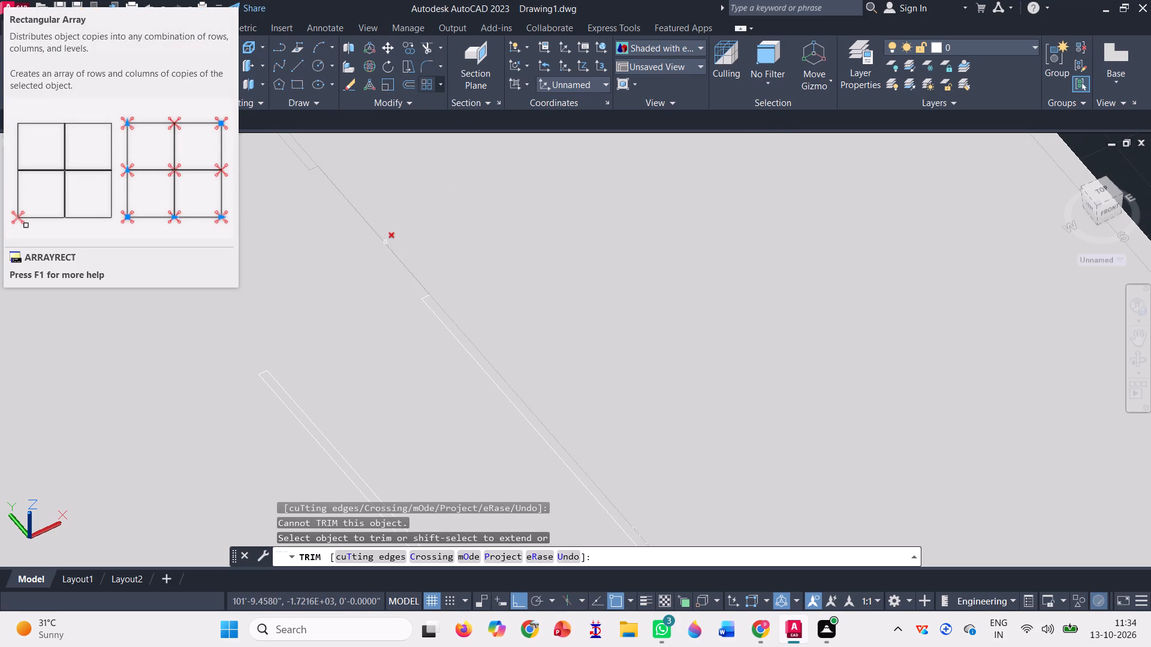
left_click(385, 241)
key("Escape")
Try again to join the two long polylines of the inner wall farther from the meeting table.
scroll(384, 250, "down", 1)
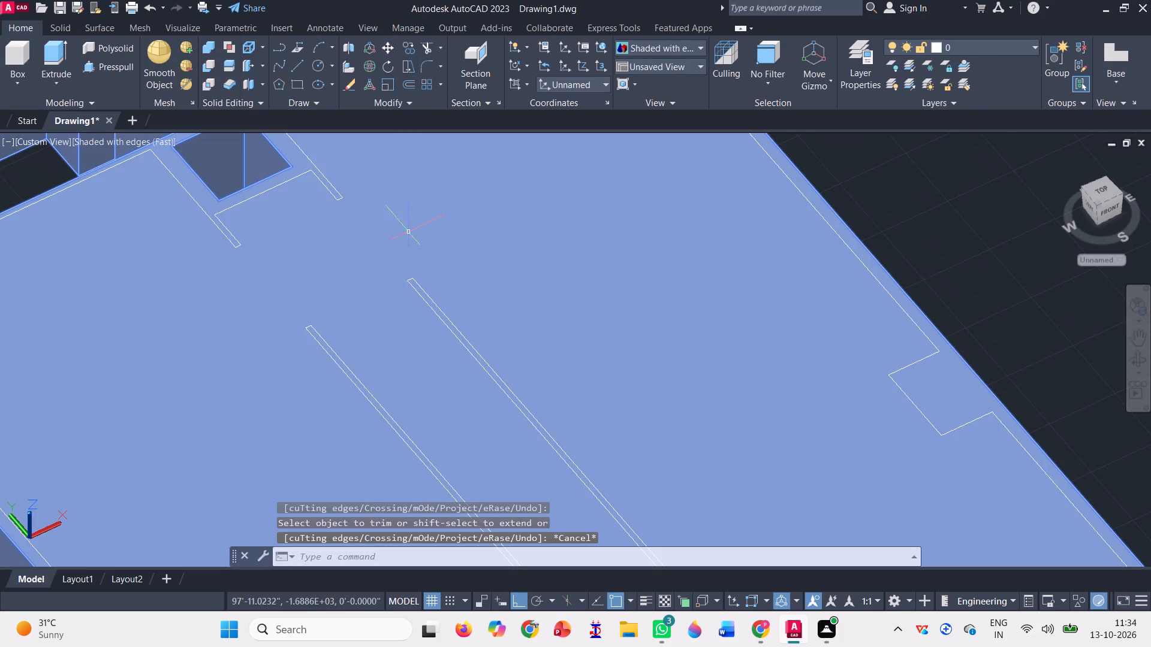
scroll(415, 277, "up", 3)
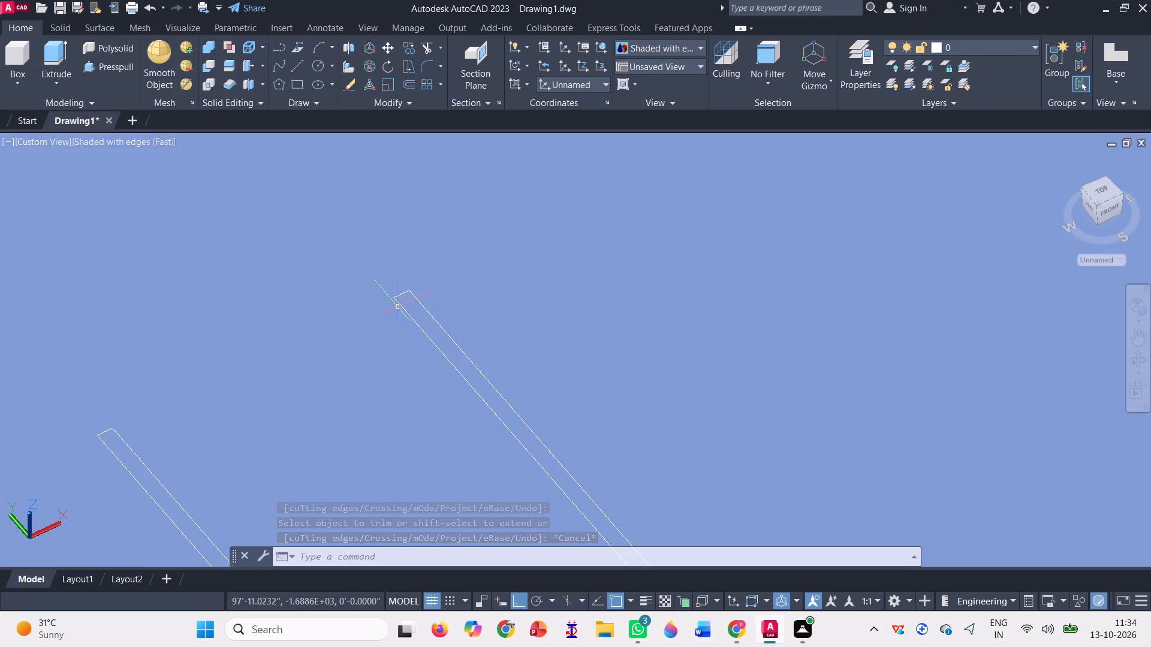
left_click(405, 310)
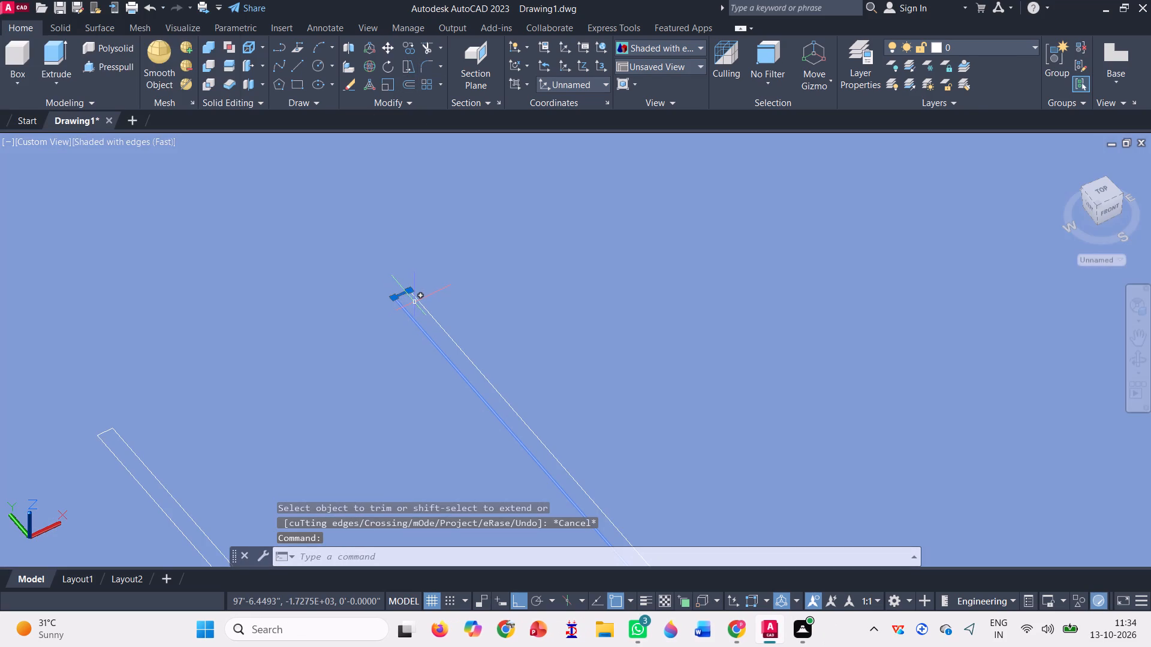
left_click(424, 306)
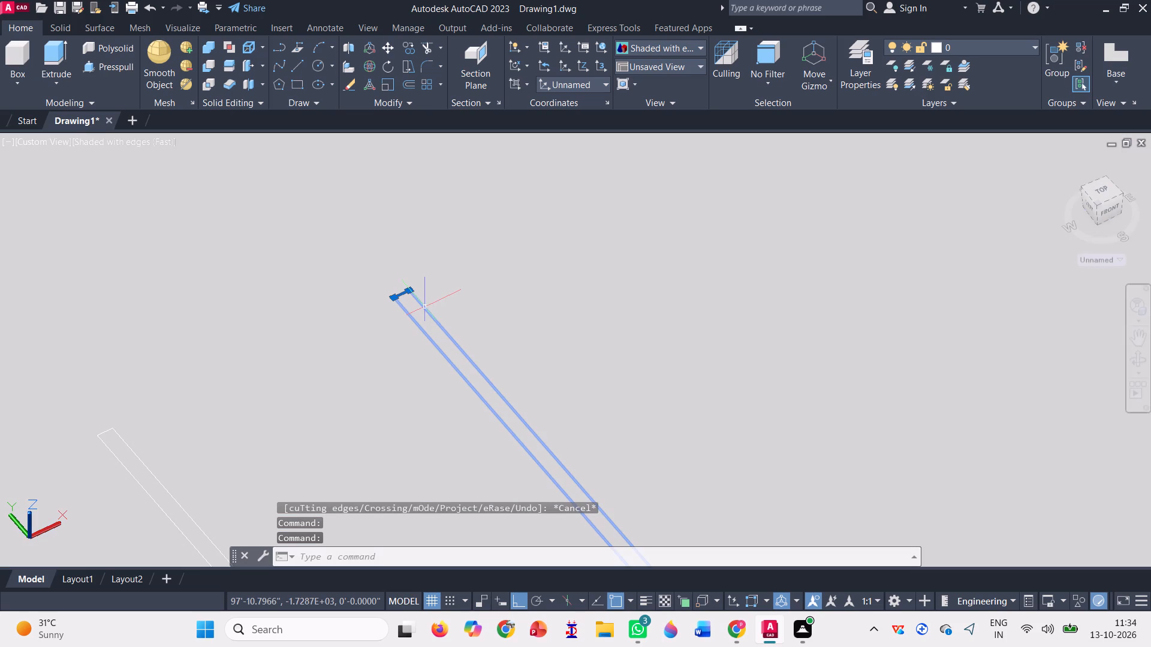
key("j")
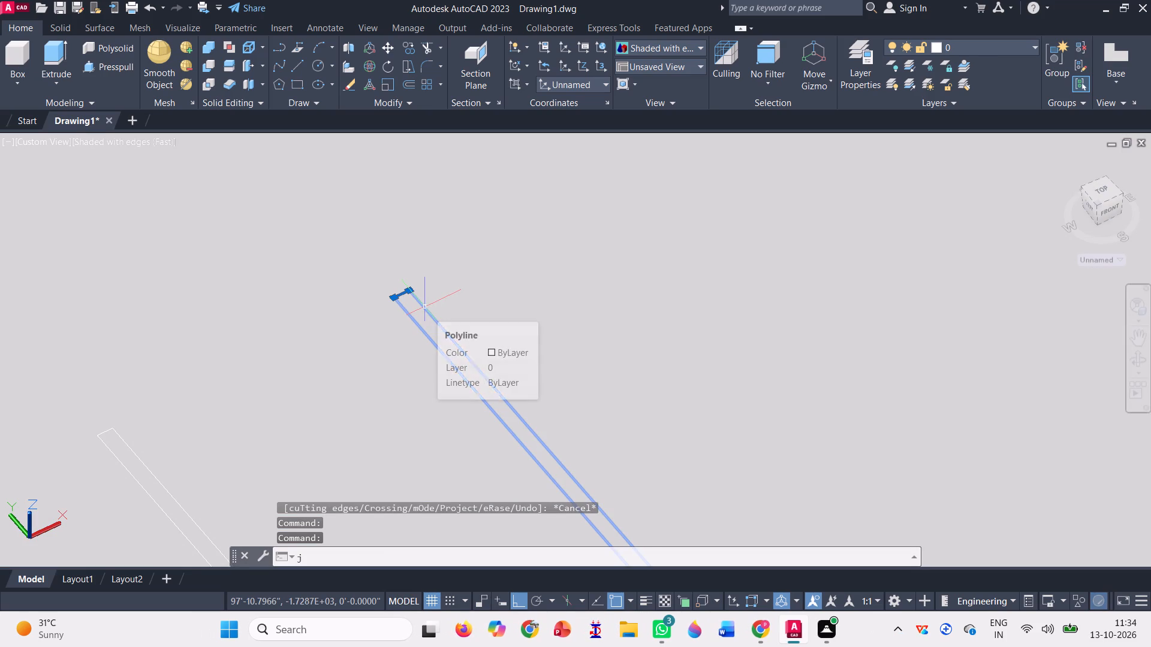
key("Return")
Draw a line from the end of the wall stub beside the square opening to the midpoint of the inner wall's end cap.
scroll(424, 306, "down", 3)
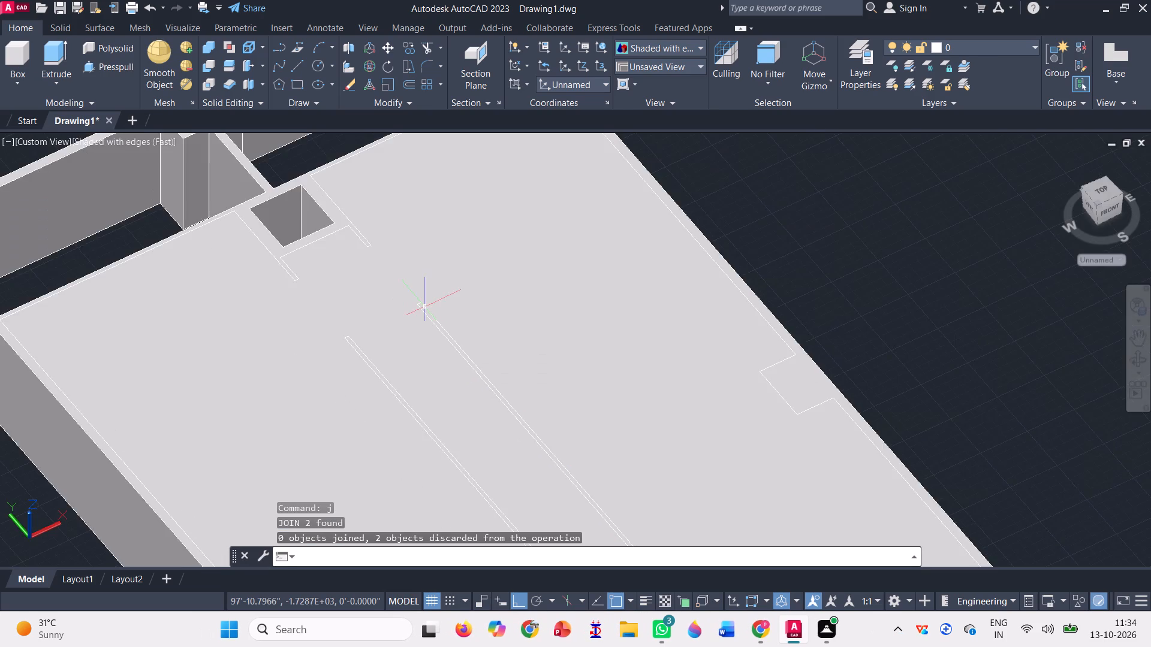
scroll(423, 304, "down", 3)
scroll(453, 364, "up", 1)
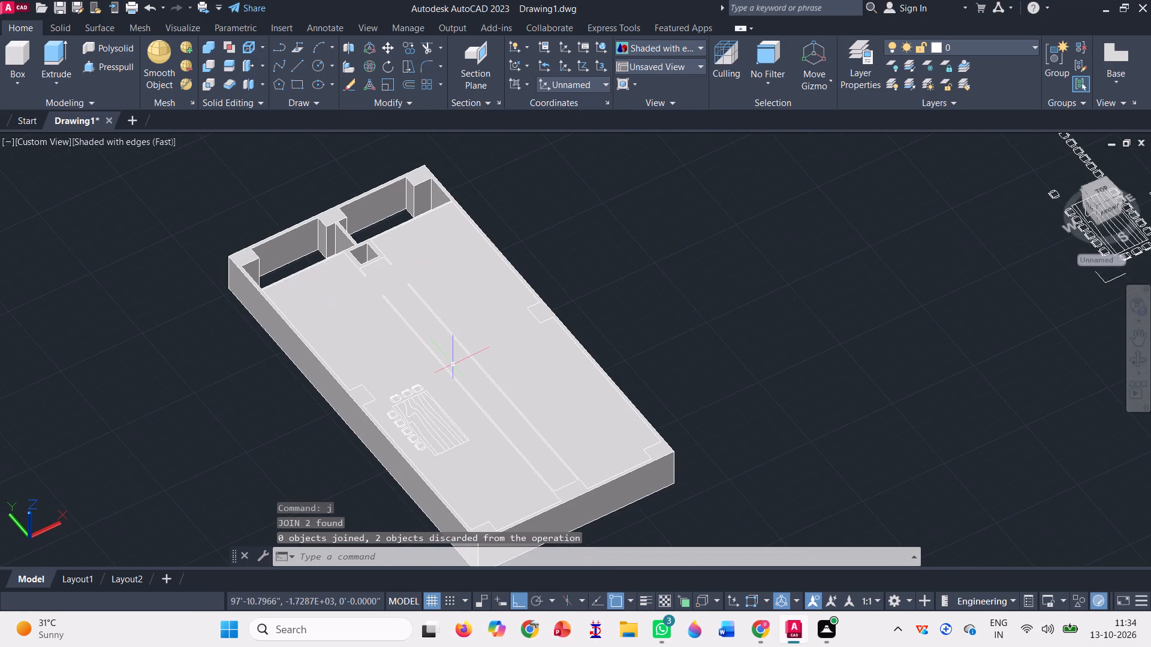
scroll(400, 265, "up", 3)
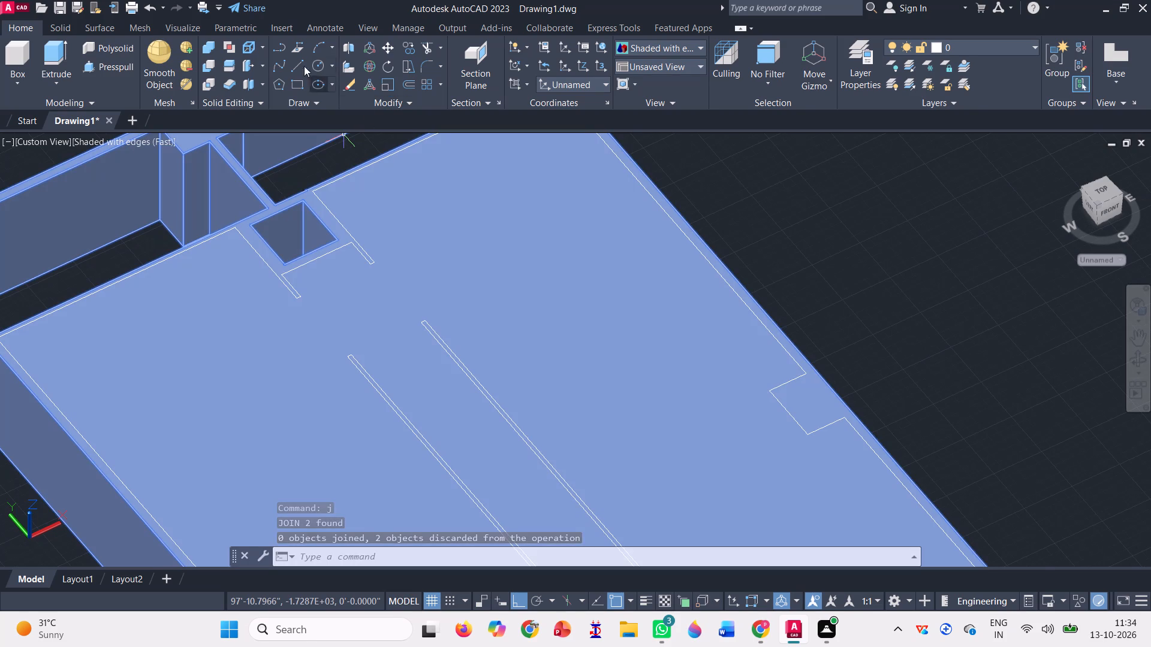
left_click(299, 62)
scroll(373, 257, "up", 3)
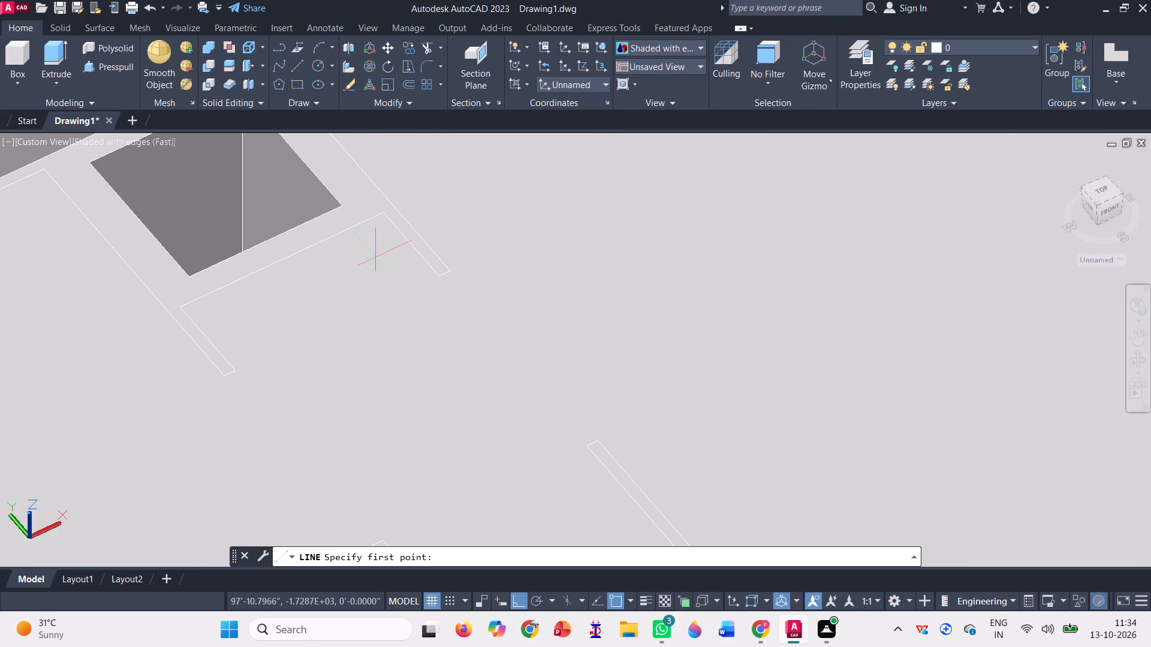
left_click(445, 275)
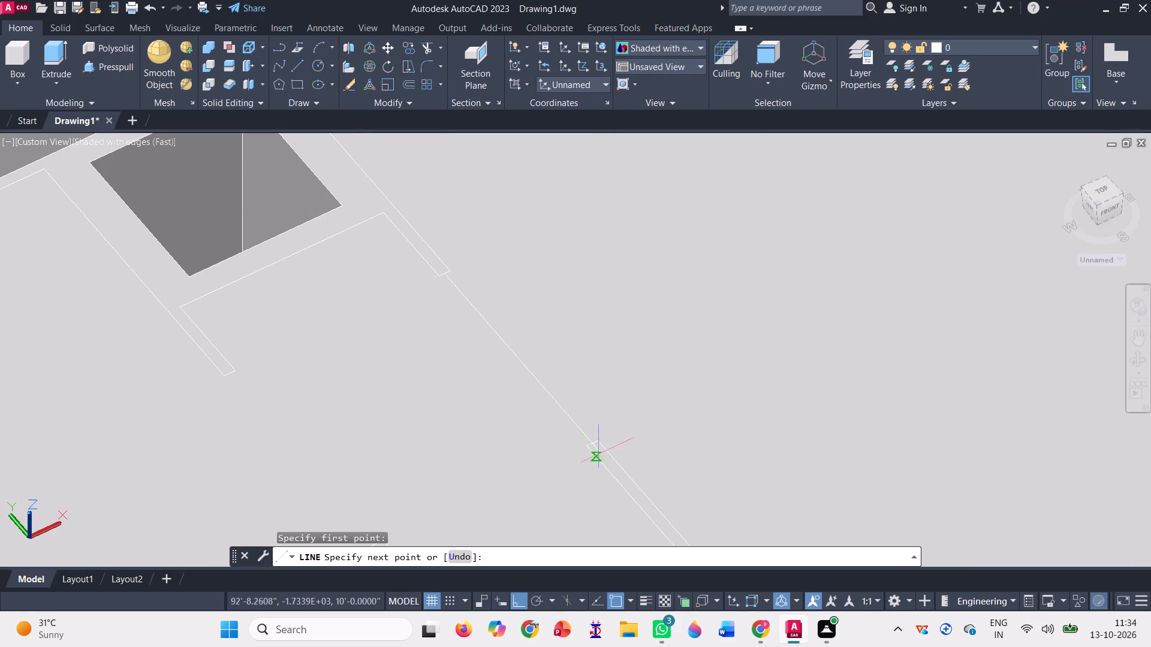
scroll(608, 447, "up", 3)
left_click(559, 434)
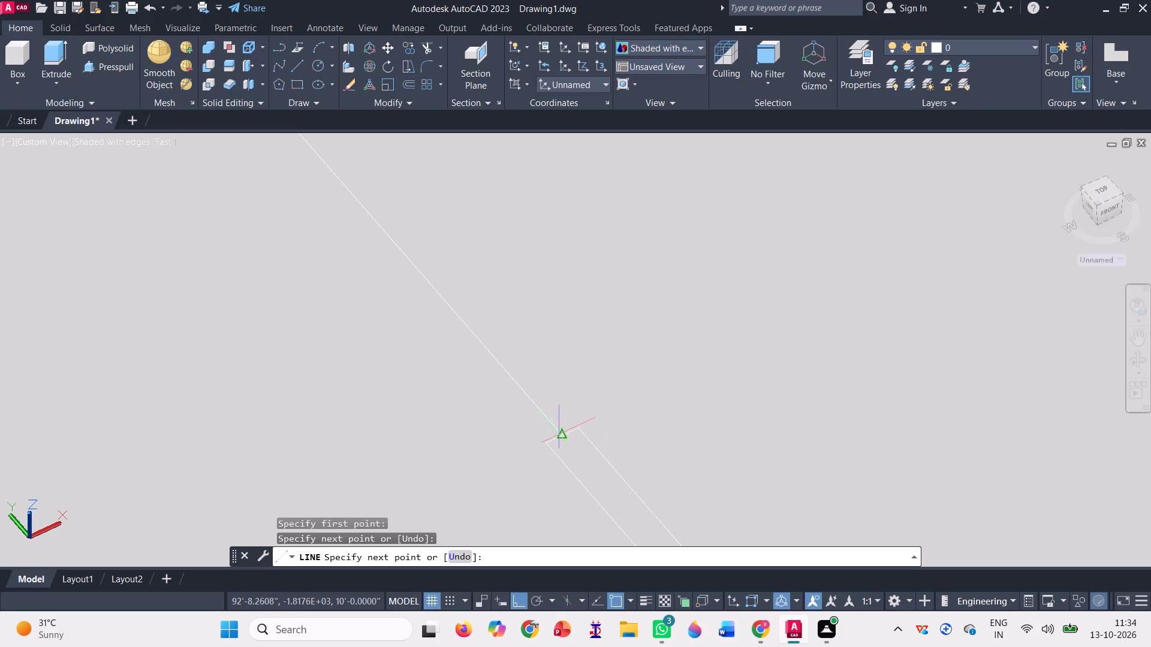
key("space")
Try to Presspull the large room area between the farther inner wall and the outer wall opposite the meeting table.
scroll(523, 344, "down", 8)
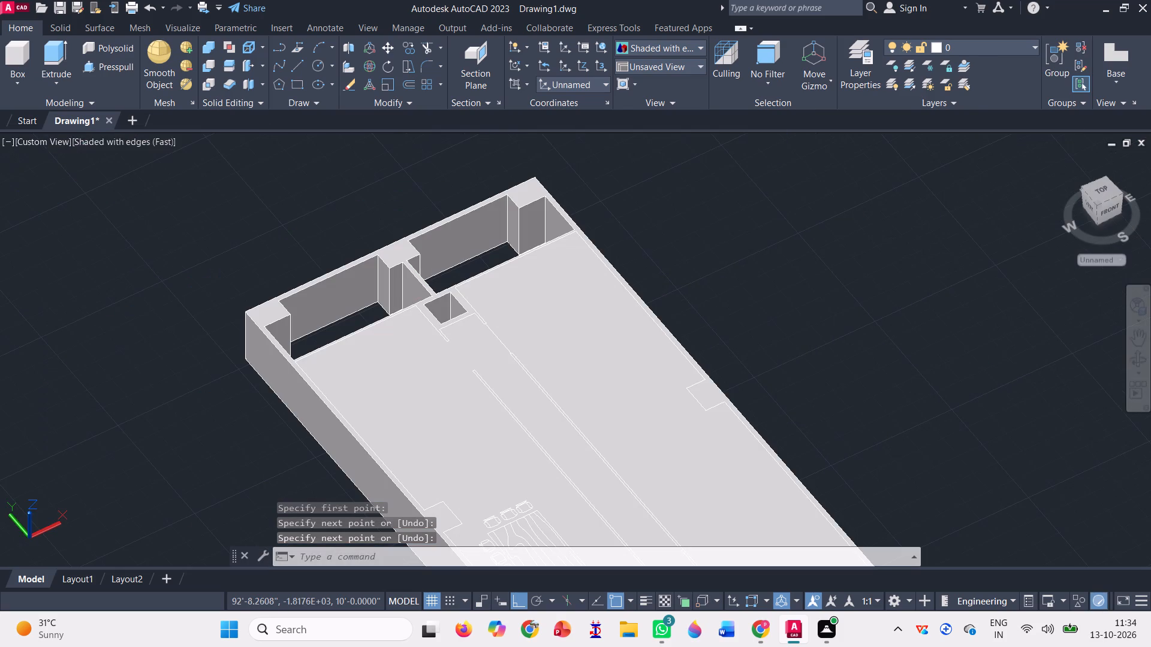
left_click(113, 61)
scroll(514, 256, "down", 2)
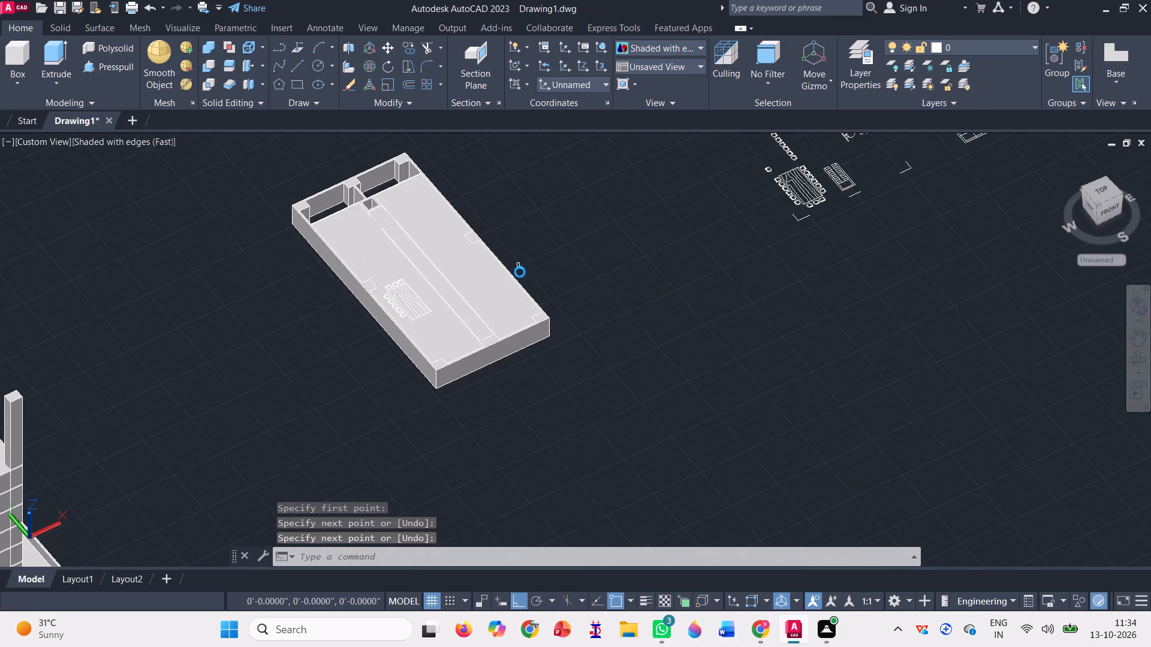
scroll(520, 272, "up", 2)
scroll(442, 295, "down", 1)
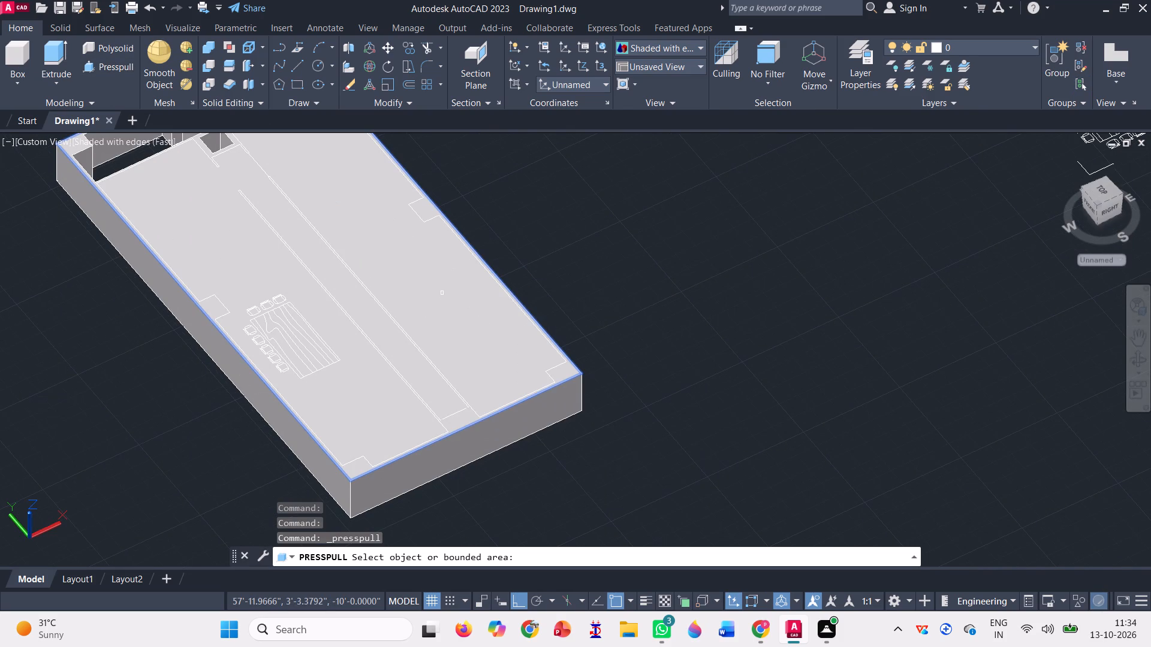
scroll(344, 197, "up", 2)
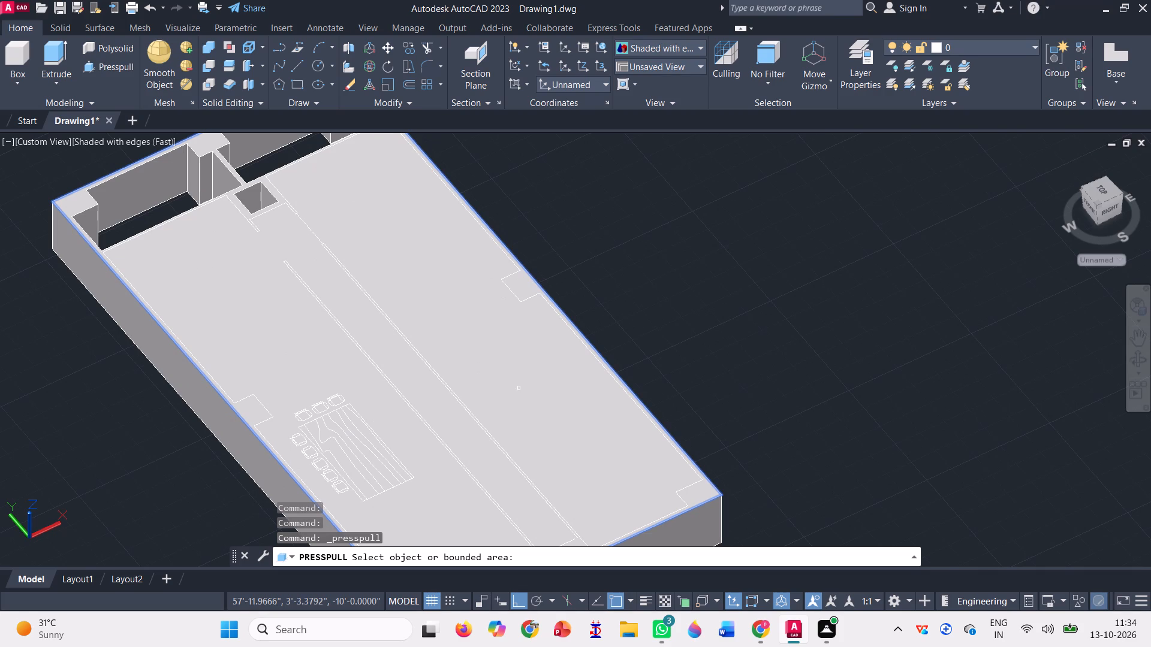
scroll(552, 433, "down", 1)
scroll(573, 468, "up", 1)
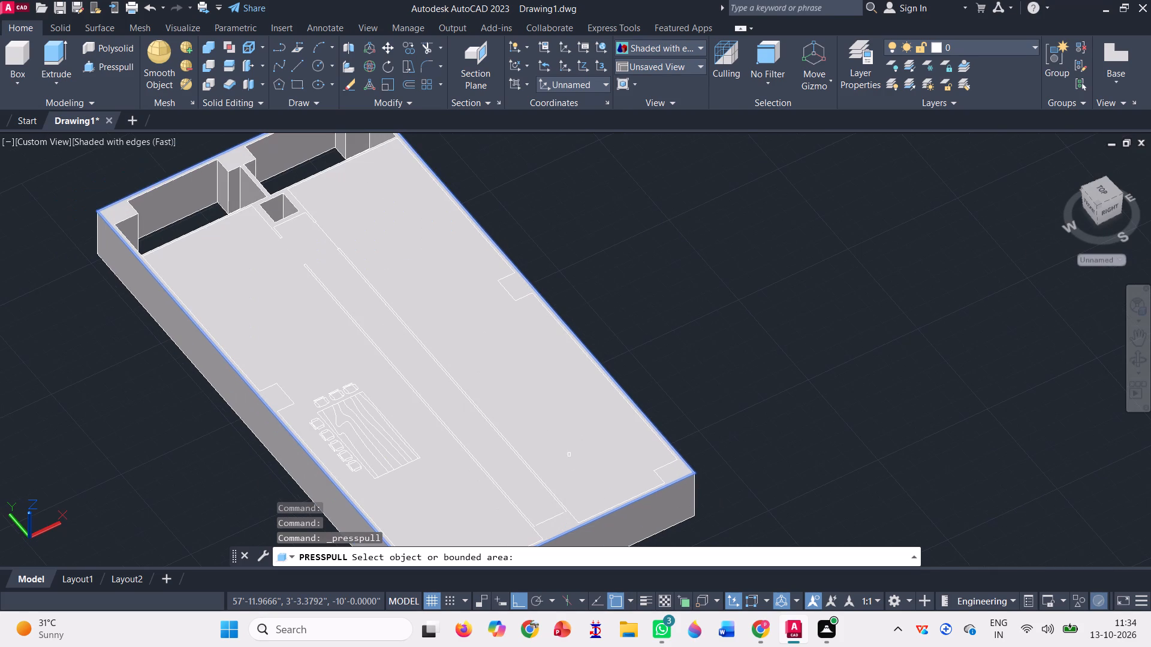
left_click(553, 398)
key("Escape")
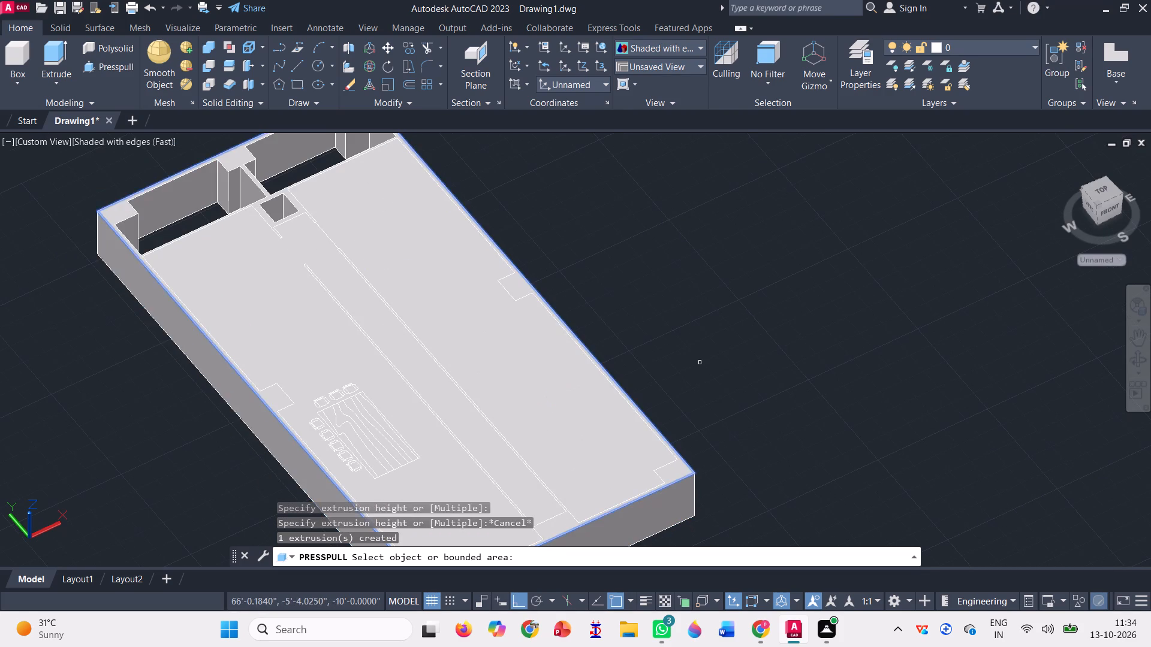
Presspull the narrow curved strip of the meeting table nearest the inner walls down into the solid block.
scroll(734, 352, "down", 1)
scroll(511, 449, "up", 2)
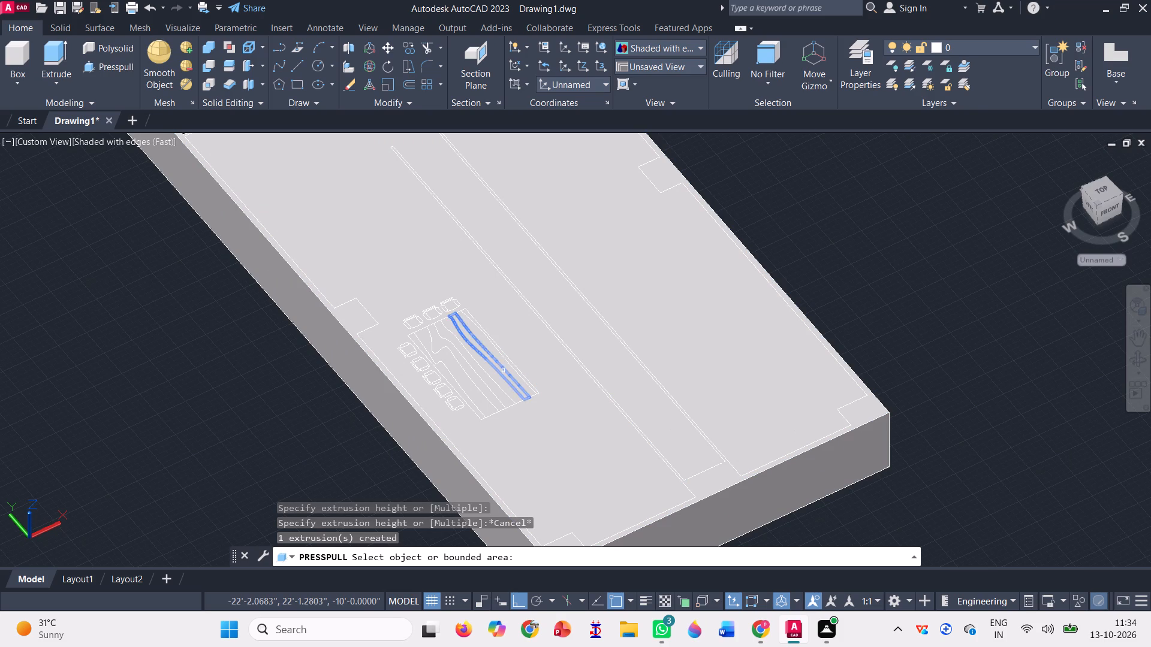
left_click(506, 366)
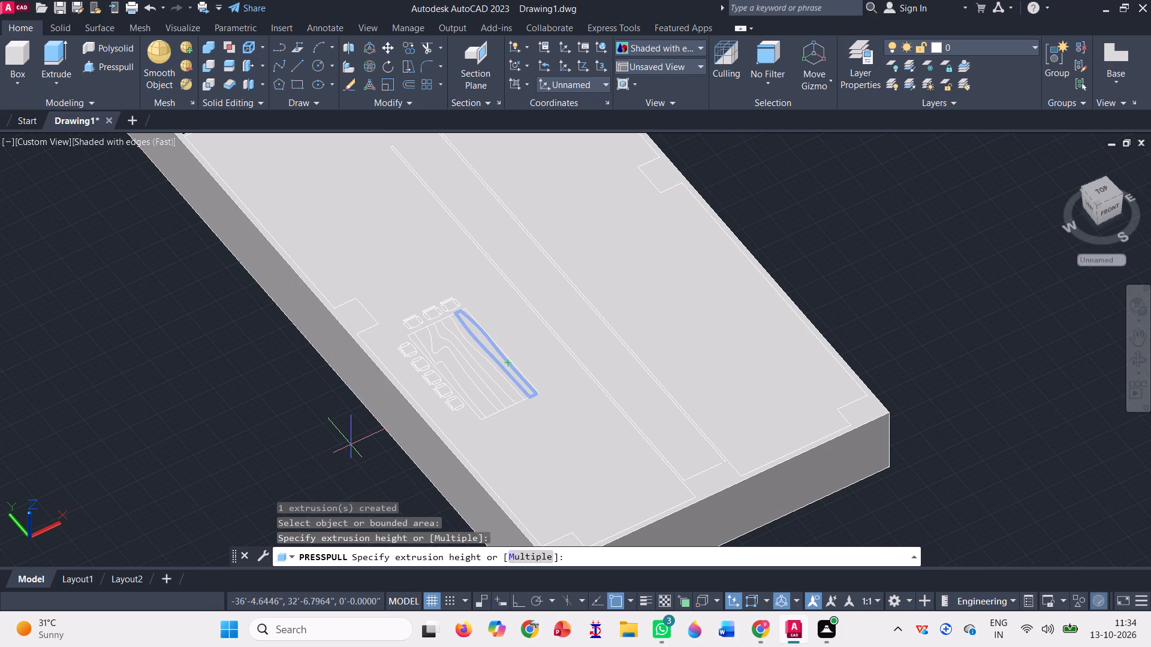
left_click(351, 443)
scroll(455, 399, "up", 3)
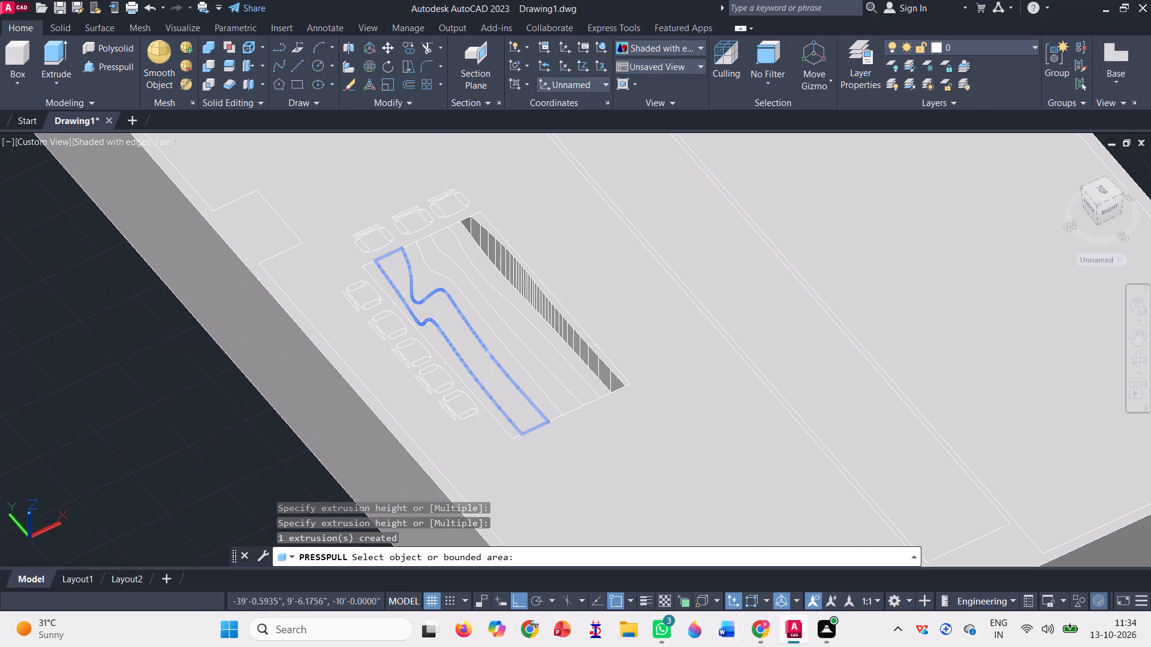
key("Escape")
scroll(491, 351, "down", 1)
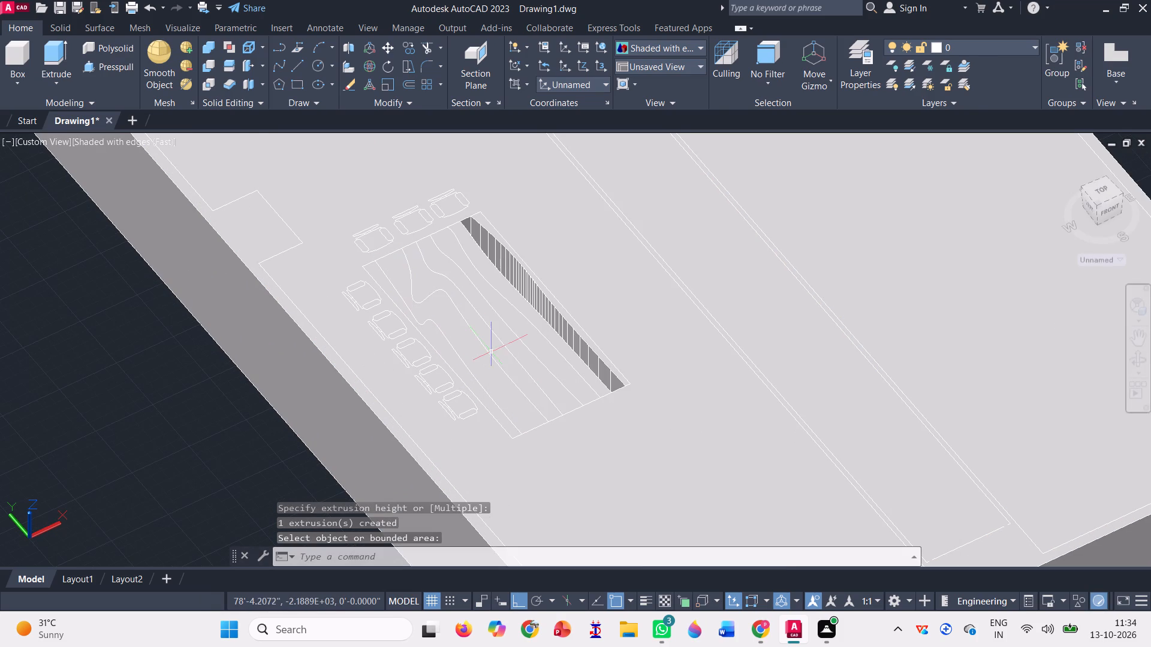
Examine the solid block, the cut table strip and the wall outlines from above and from a low side angle.
scroll(491, 351, "down", 1)
scroll(484, 362, "up", 1)
left_click(571, 403)
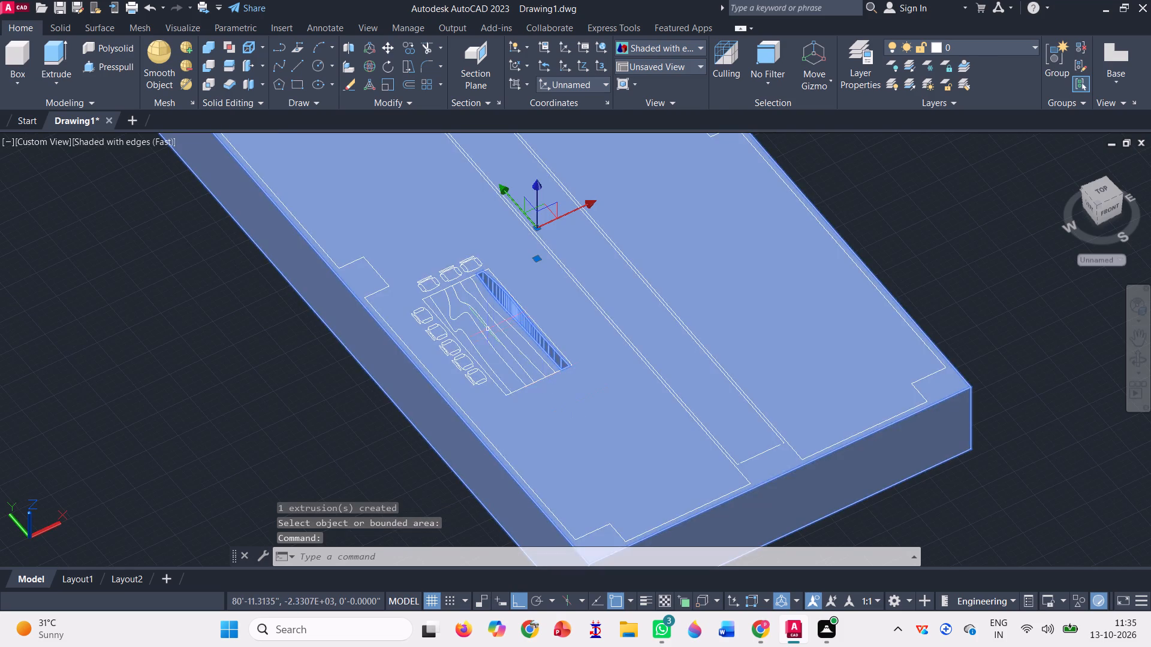
key("Escape")
scroll(500, 364, "down", 1)
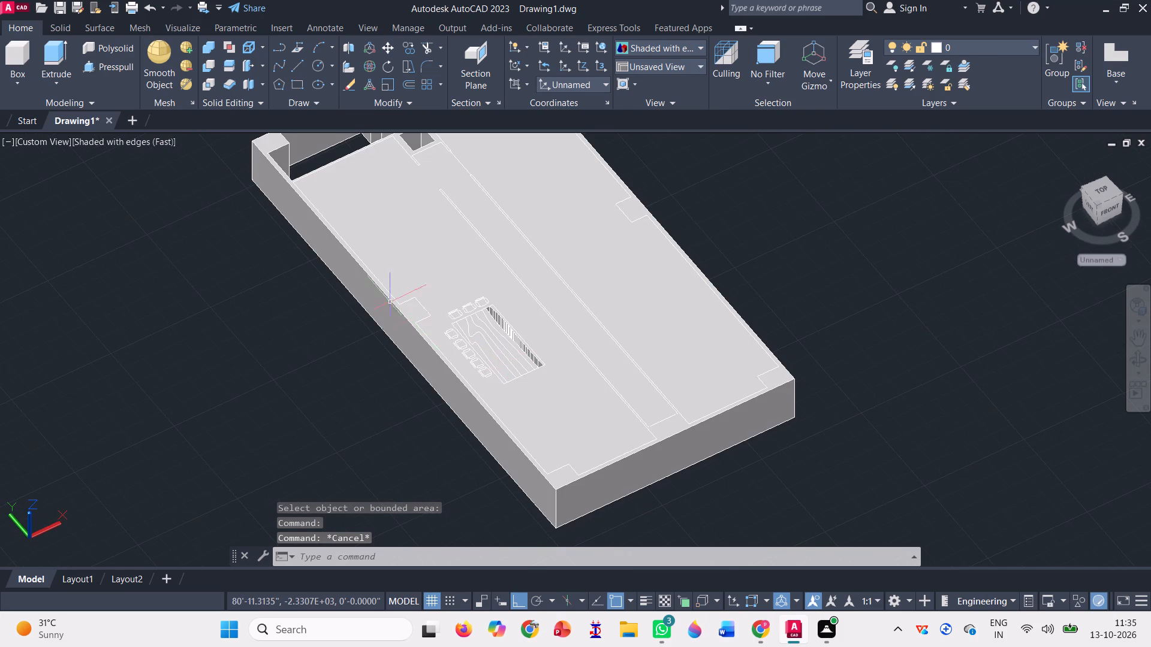
scroll(390, 301, "up", 1)
scroll(438, 374, "down", 1)
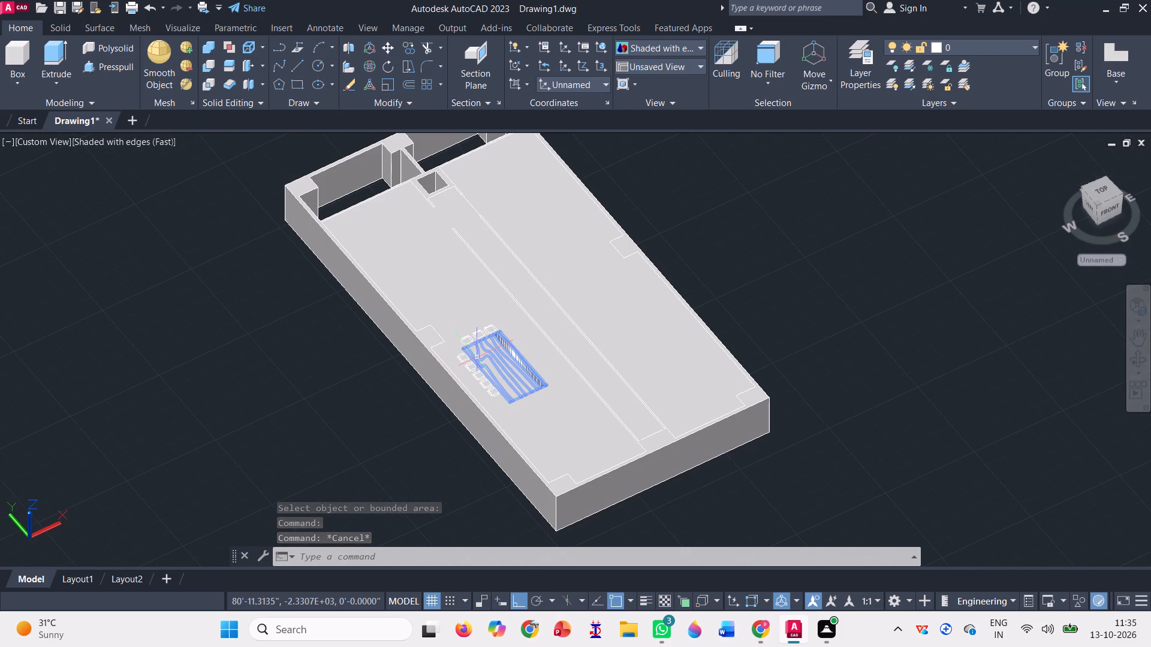
scroll(442, 161, "up", 2)
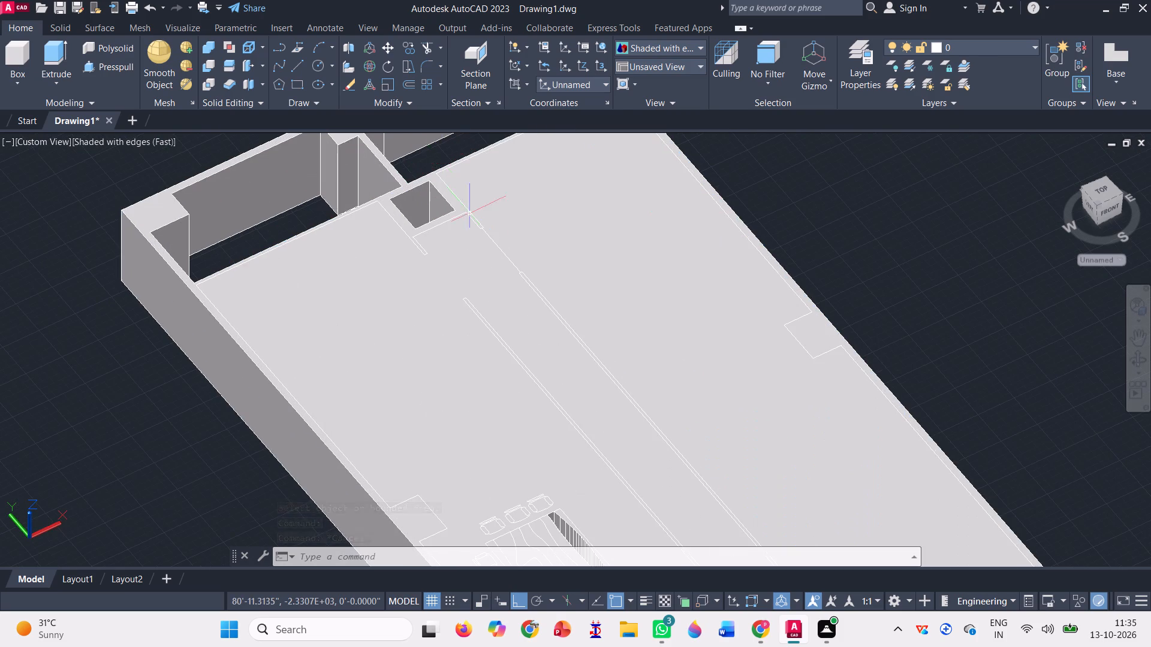
scroll(494, 244, "down", 2)
left_click(1138, 355)
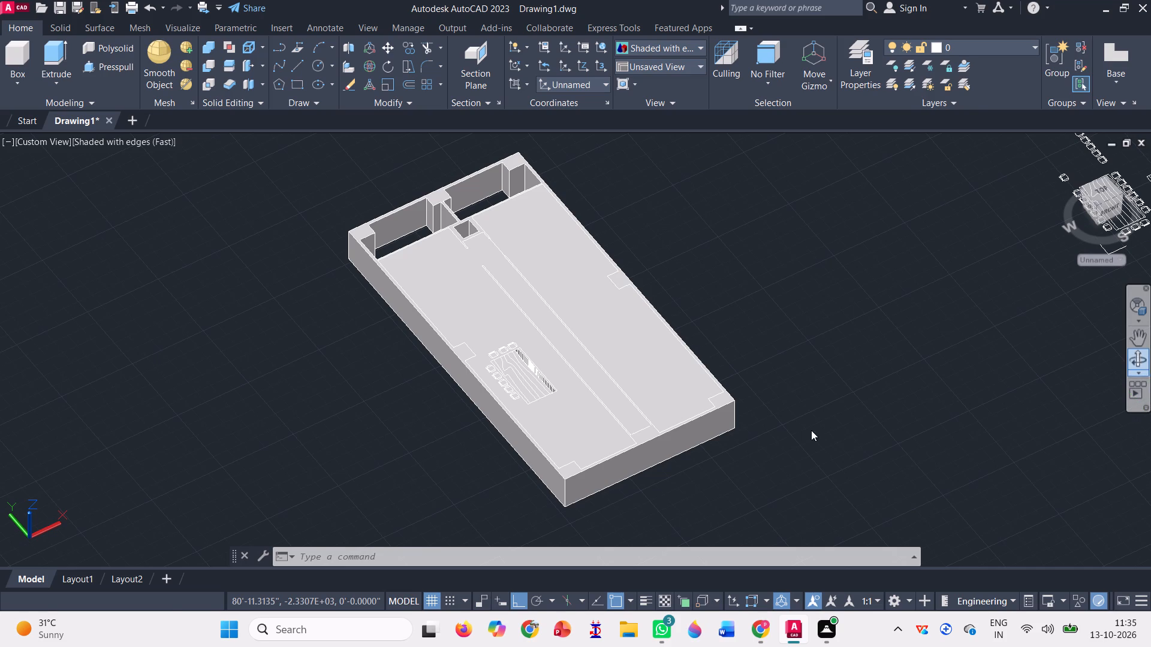
left_click_drag(783, 433, 808, 357)
scroll(495, 180, "up", 13)
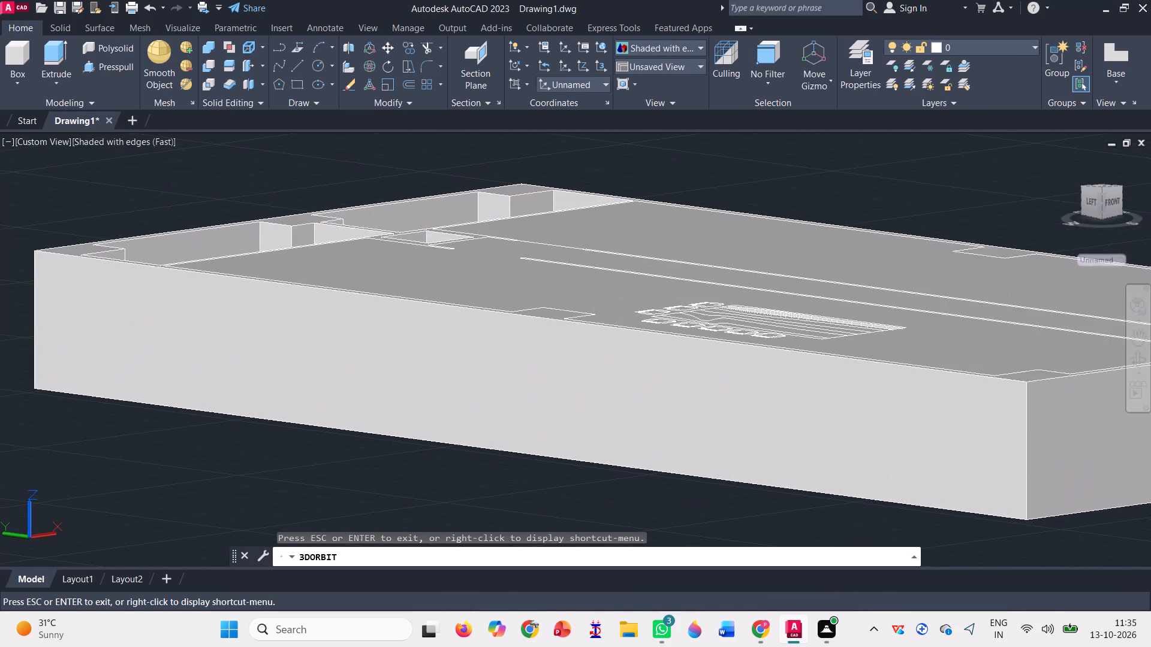
scroll(517, 313, "up", 4)
scroll(578, 210, "up", 12)
scroll(578, 215, "down", 12)
scroll(499, 292, "down", 2)
key("Escape")
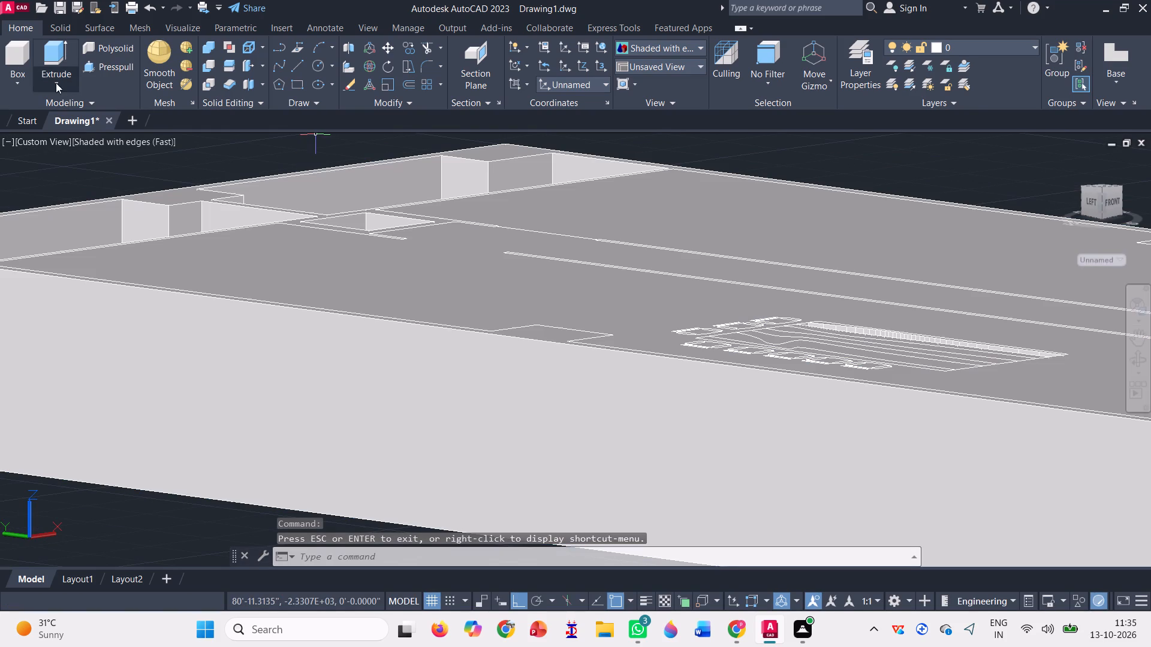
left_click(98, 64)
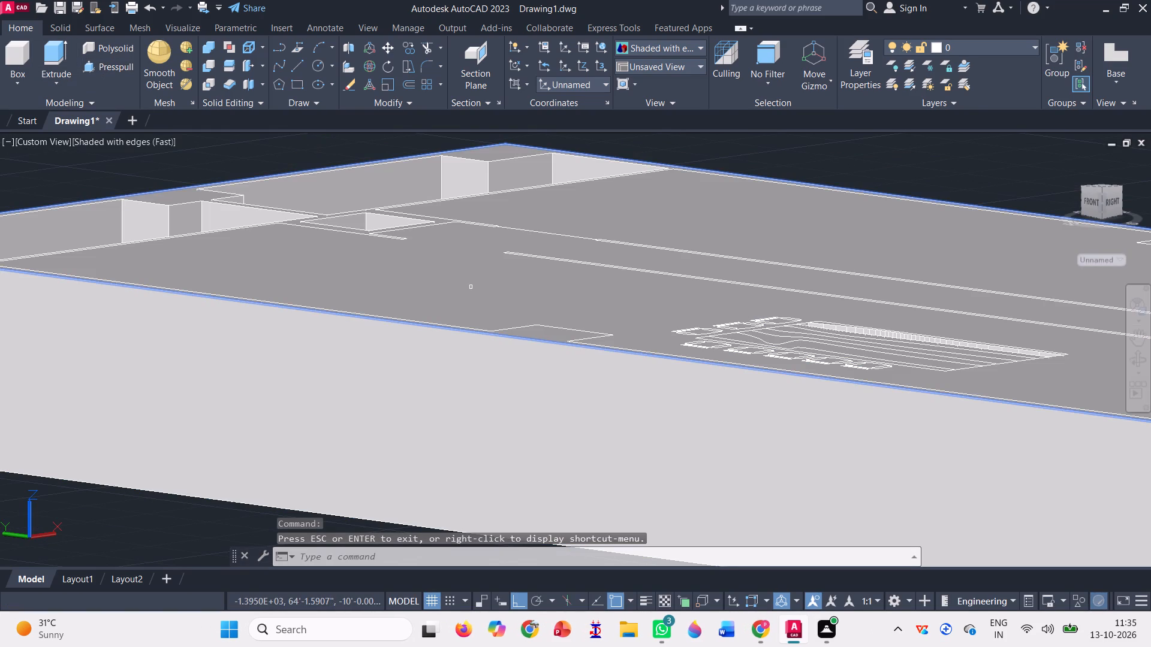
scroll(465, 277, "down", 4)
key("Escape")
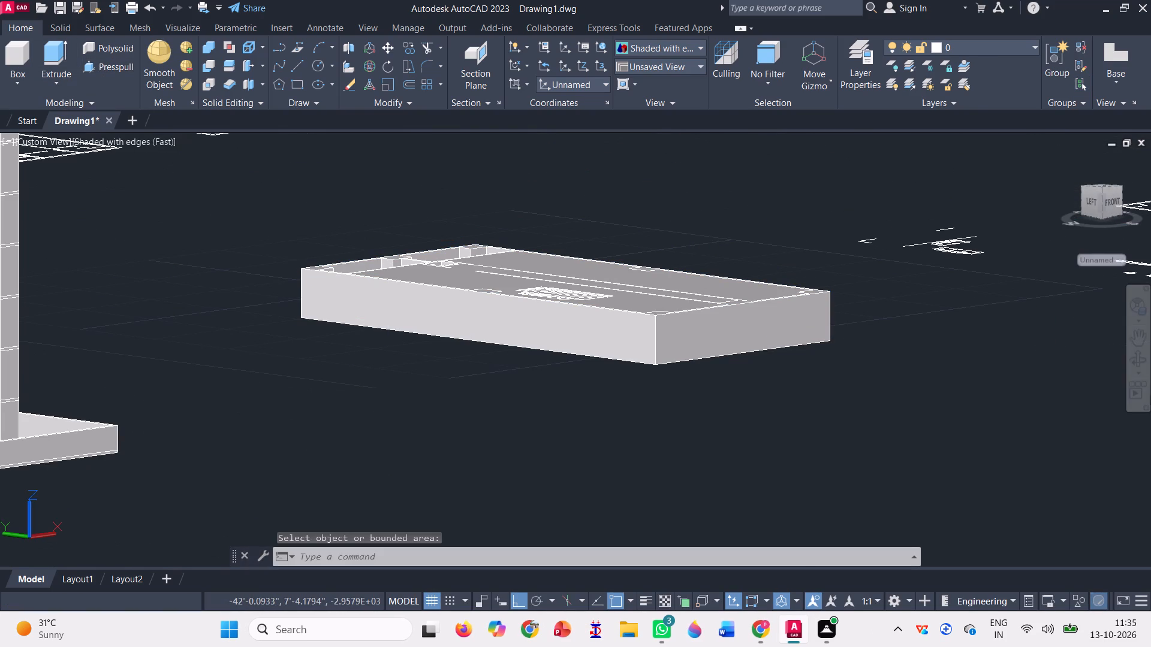
Examine the block's corner outlines, the long inner walls and the area around the square opening from above.
left_click(1149, 364)
left_click_drag(621, 388, 578, 447)
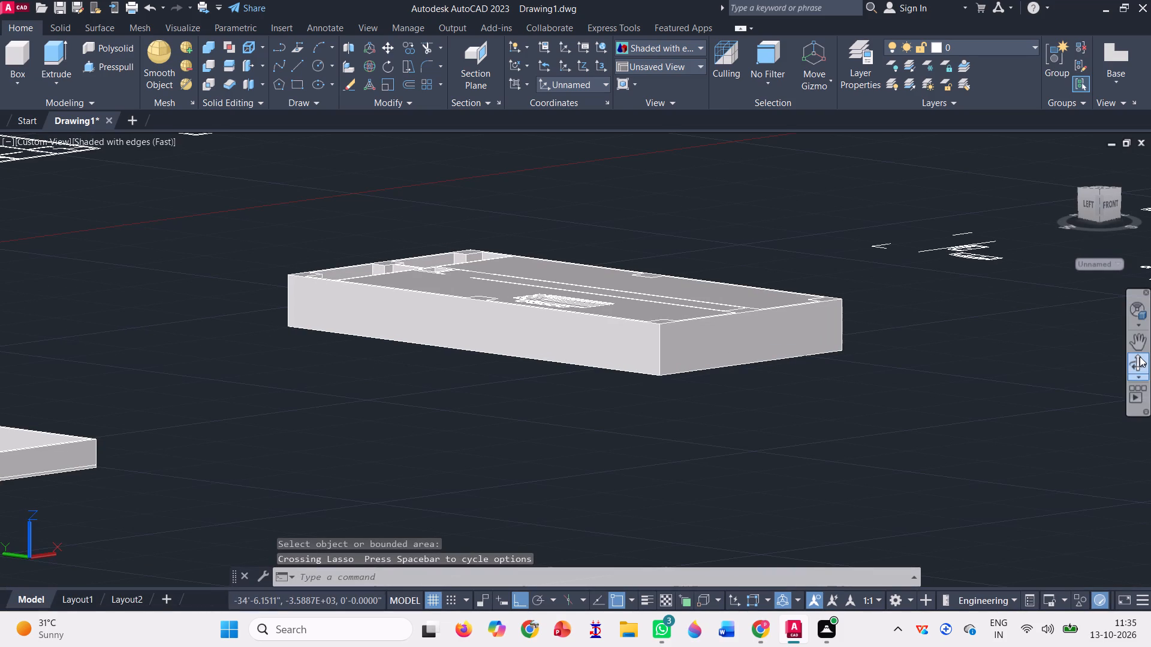
left_click(1140, 355)
left_click_drag(552, 370, 525, 409)
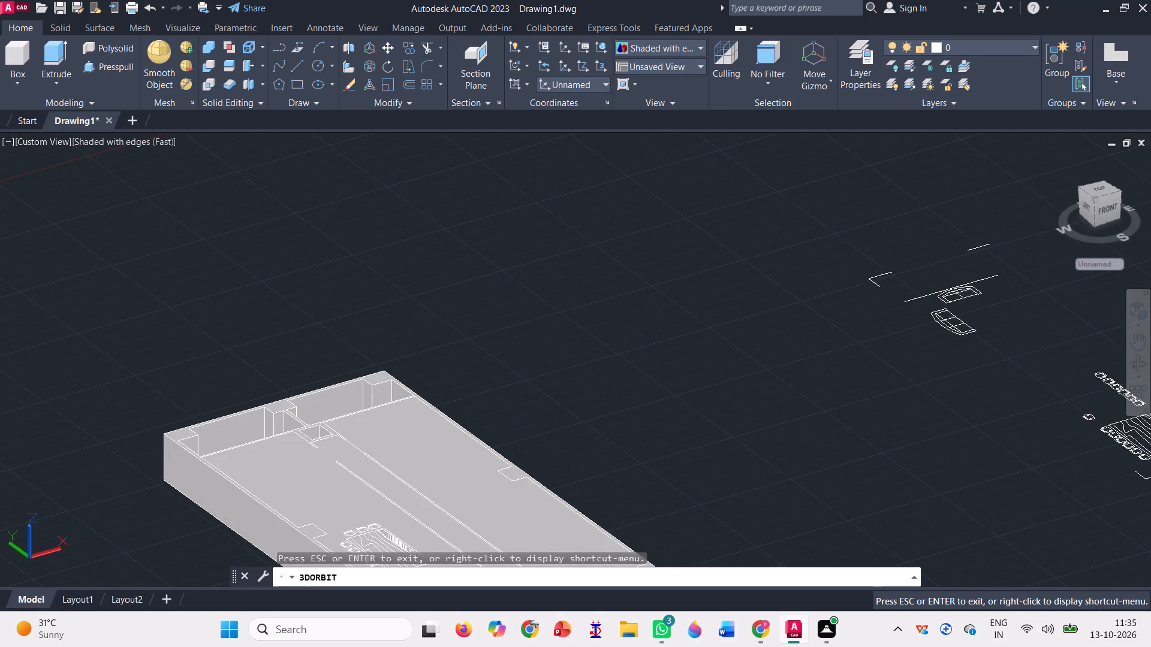
scroll(754, 310, "down", 6)
left_click_drag(677, 485, 645, 509)
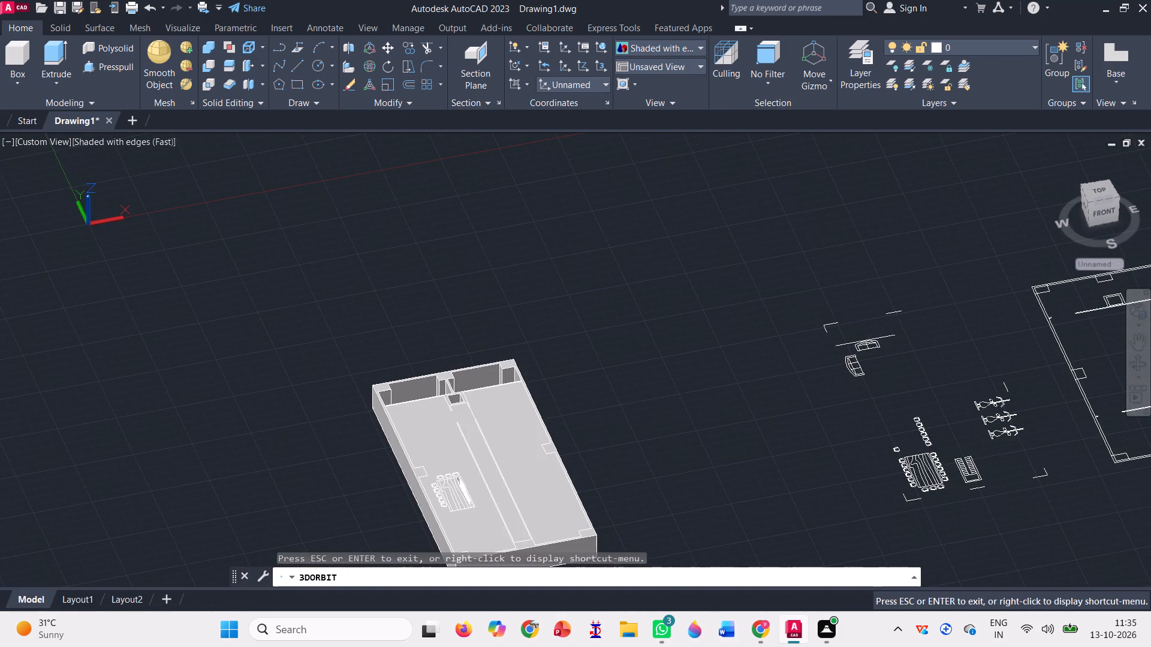
scroll(739, 347, "down", 3)
scroll(540, 537, "up", 8)
key("Escape")
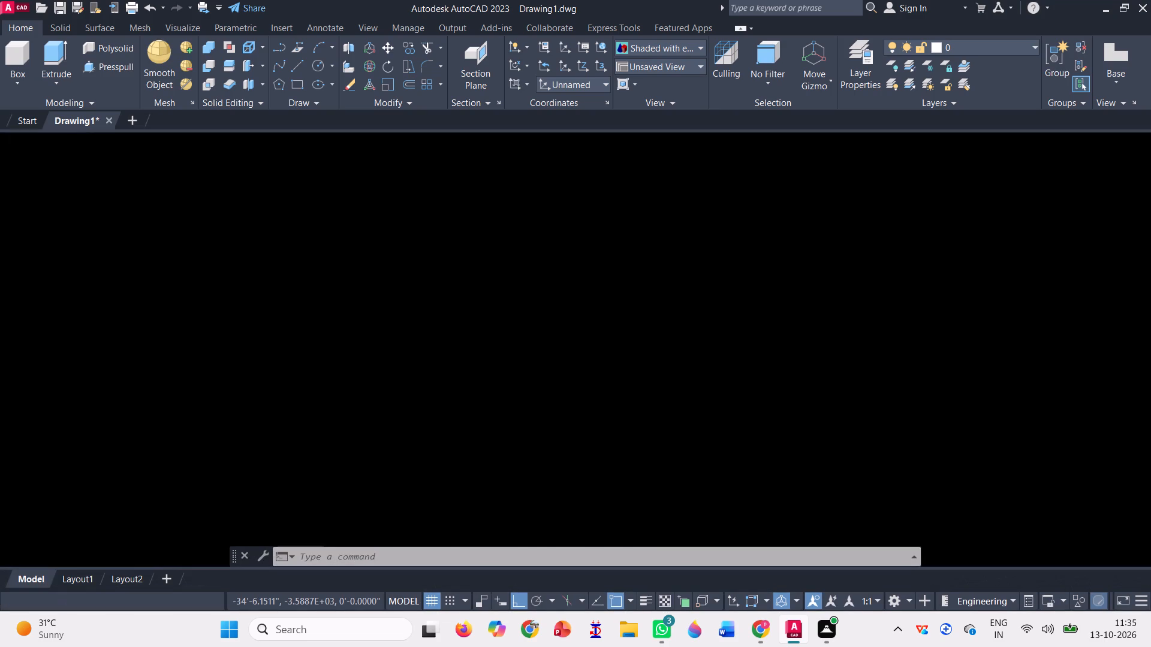
scroll(527, 493, "up", 3)
scroll(562, 434, "up", 4)
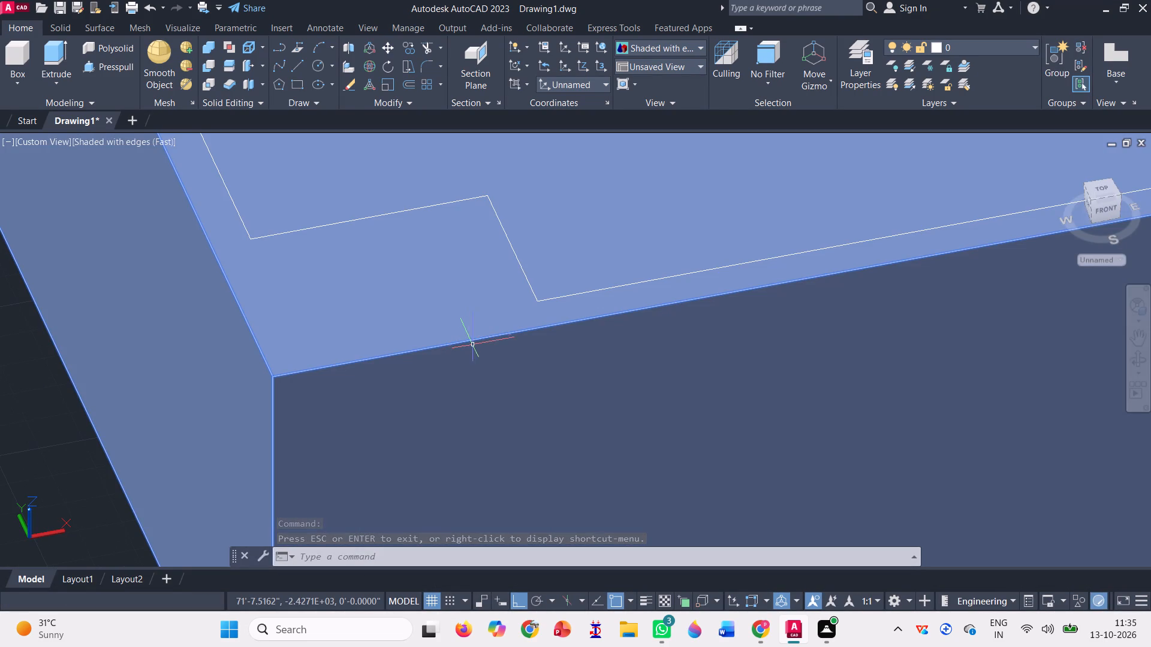
scroll(483, 332, "down", 4)
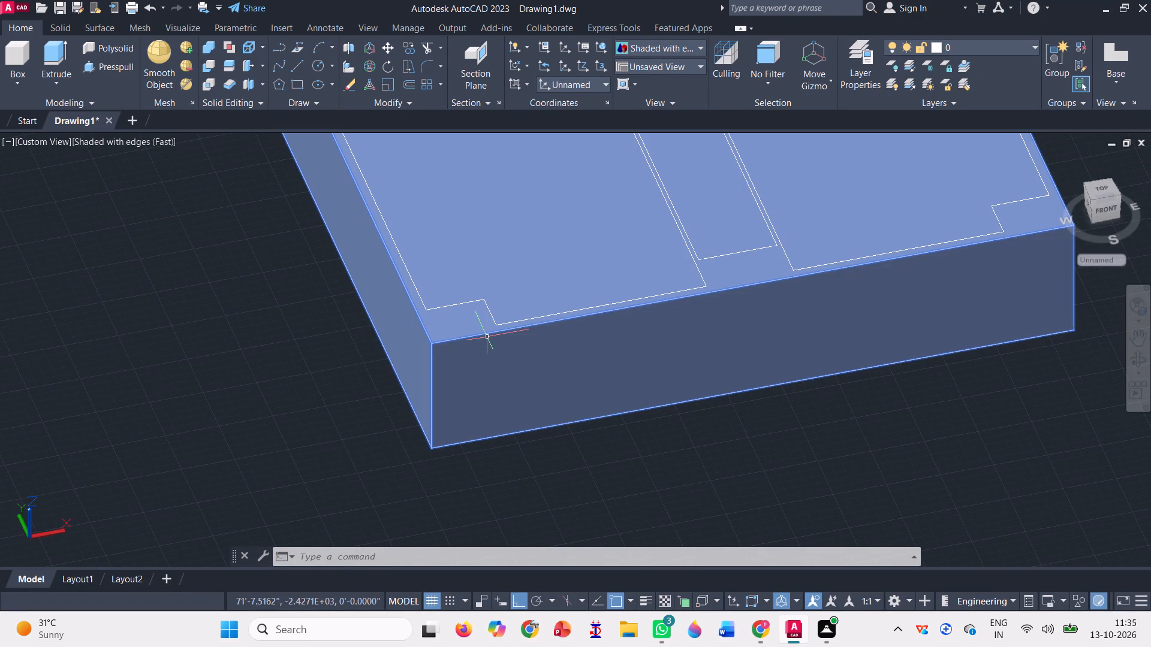
scroll(498, 370, "down", 2)
scroll(498, 344, "up", 3)
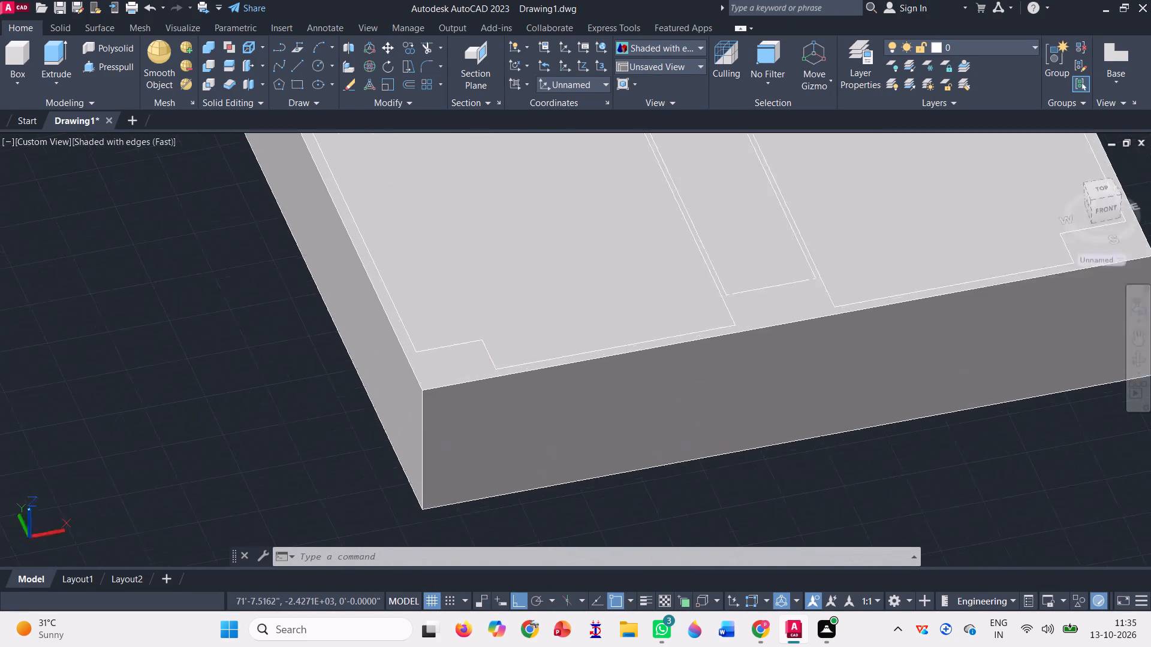
scroll(484, 340, "down", 2)
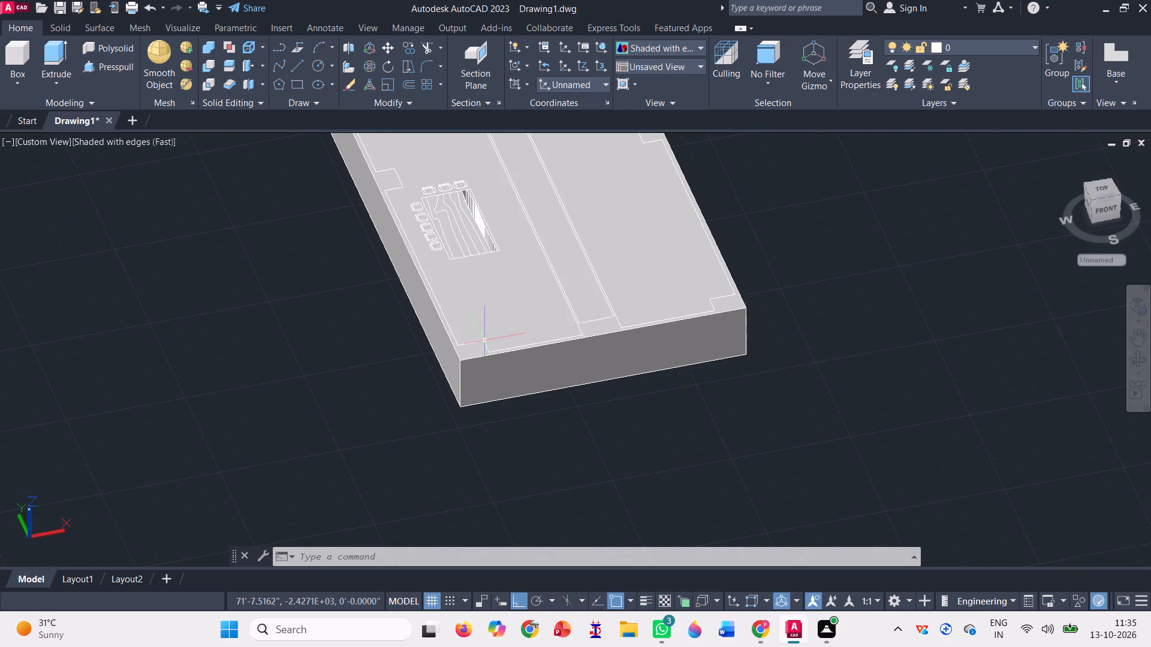
scroll(484, 340, "down", 1)
scroll(504, 283, "down", 2)
scroll(499, 282, "up", 3)
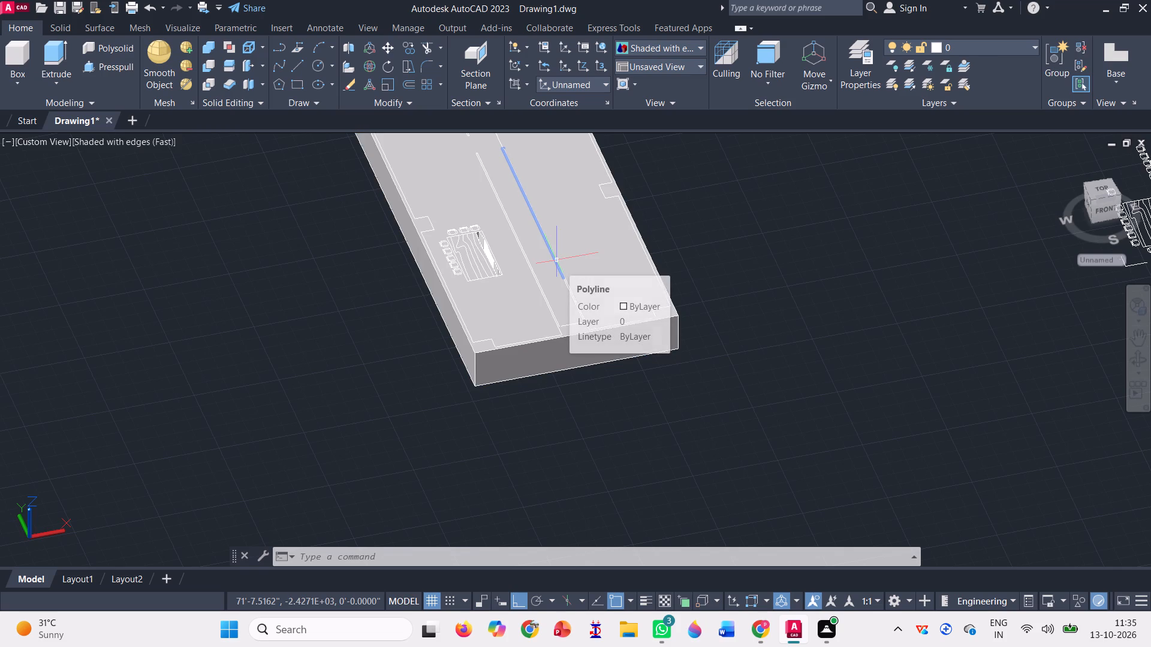
scroll(598, 386, "down", 2)
scroll(578, 294, "up", 8)
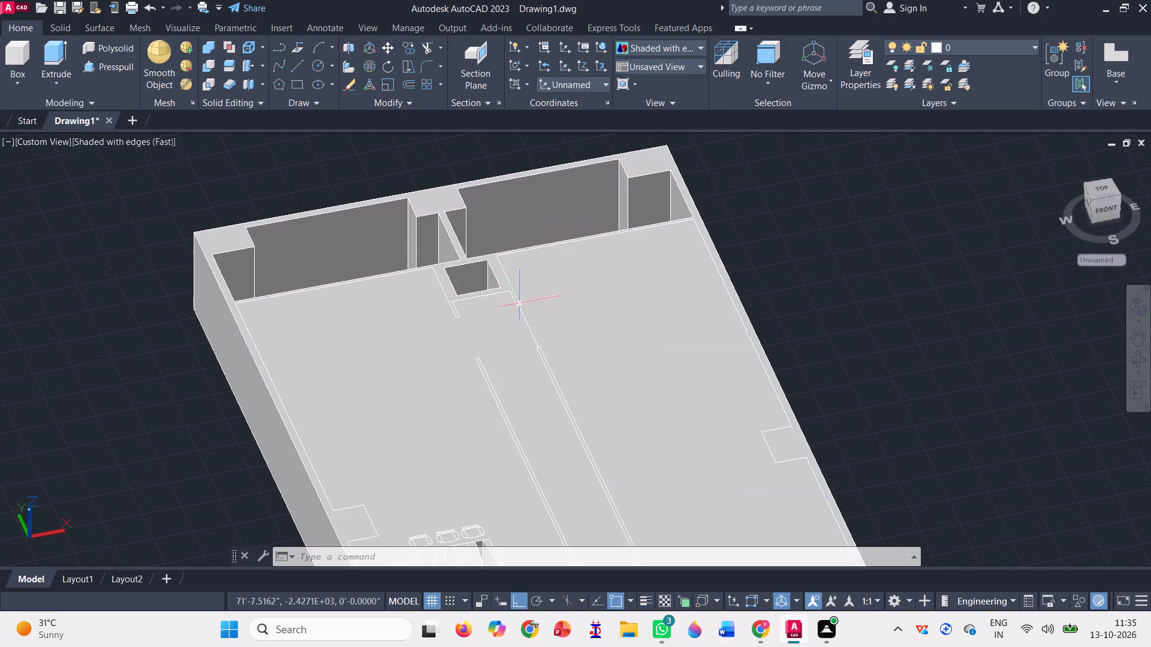
Inspect the line bridging the wall stub beside the square opening and the inner wall, along with the adjoining polyline.
left_click(523, 313)
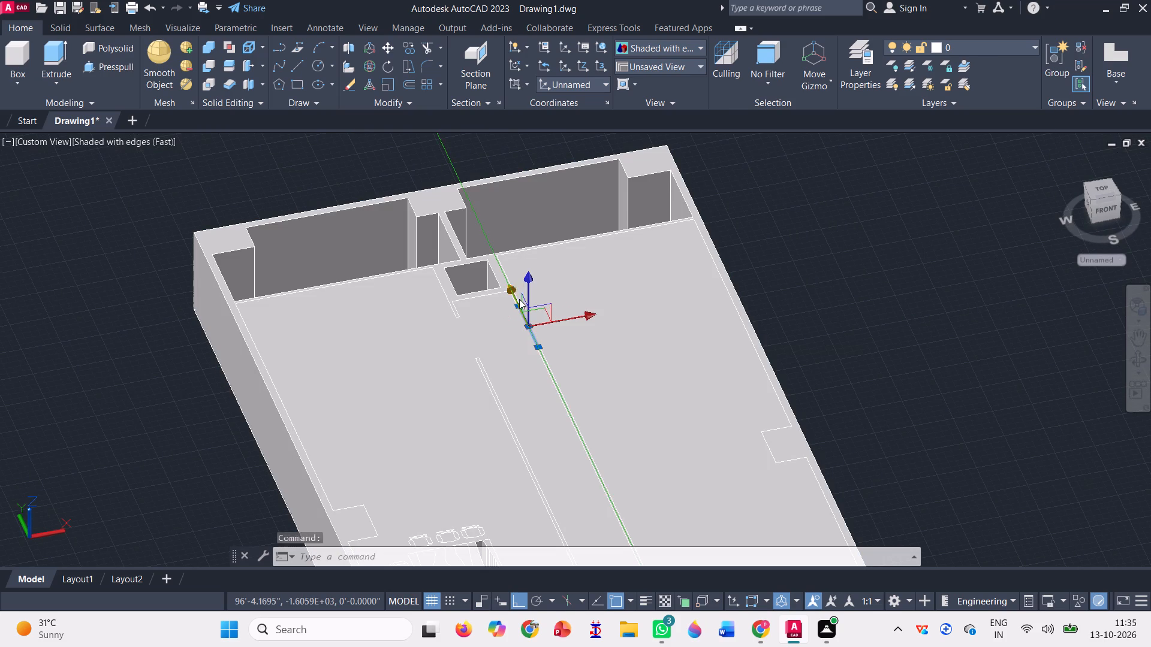
scroll(514, 280, "up", 4)
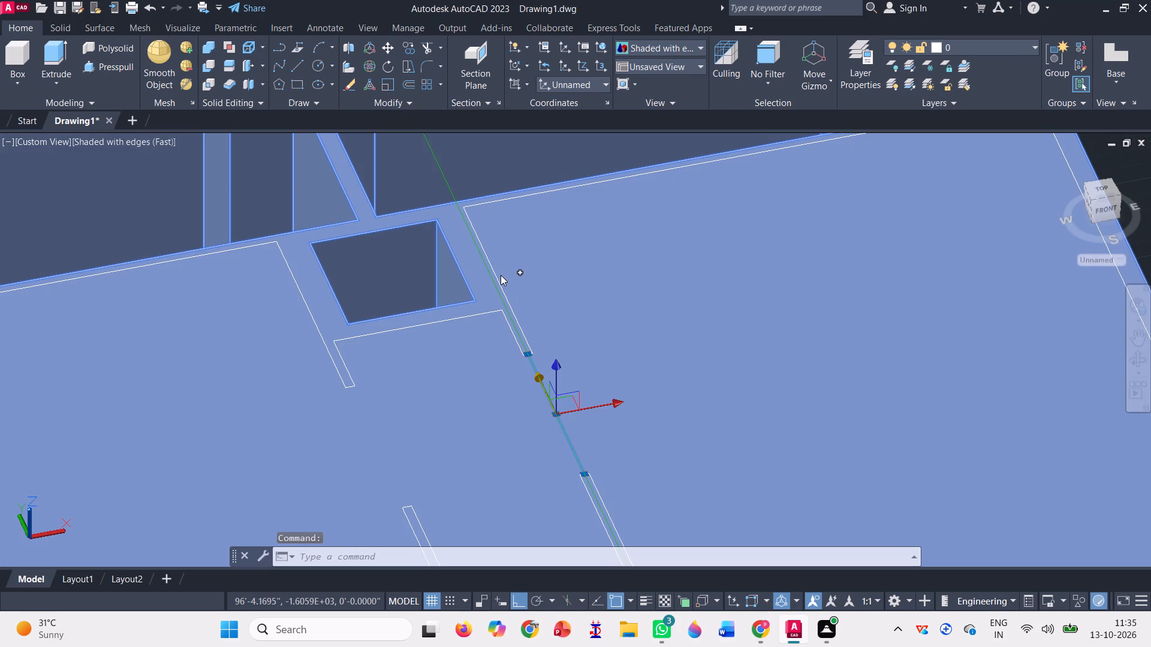
left_click(501, 285)
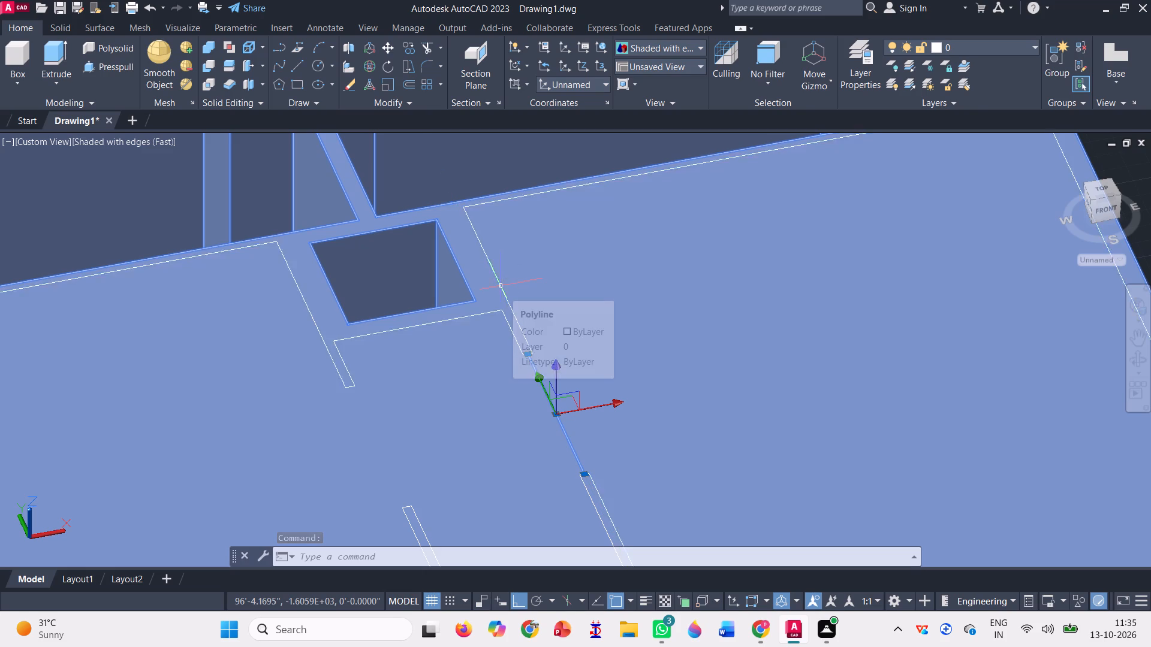
scroll(501, 285, "down", 4)
scroll(510, 335, "down", 3)
key("Escape")
scroll(543, 331, "up", 3)
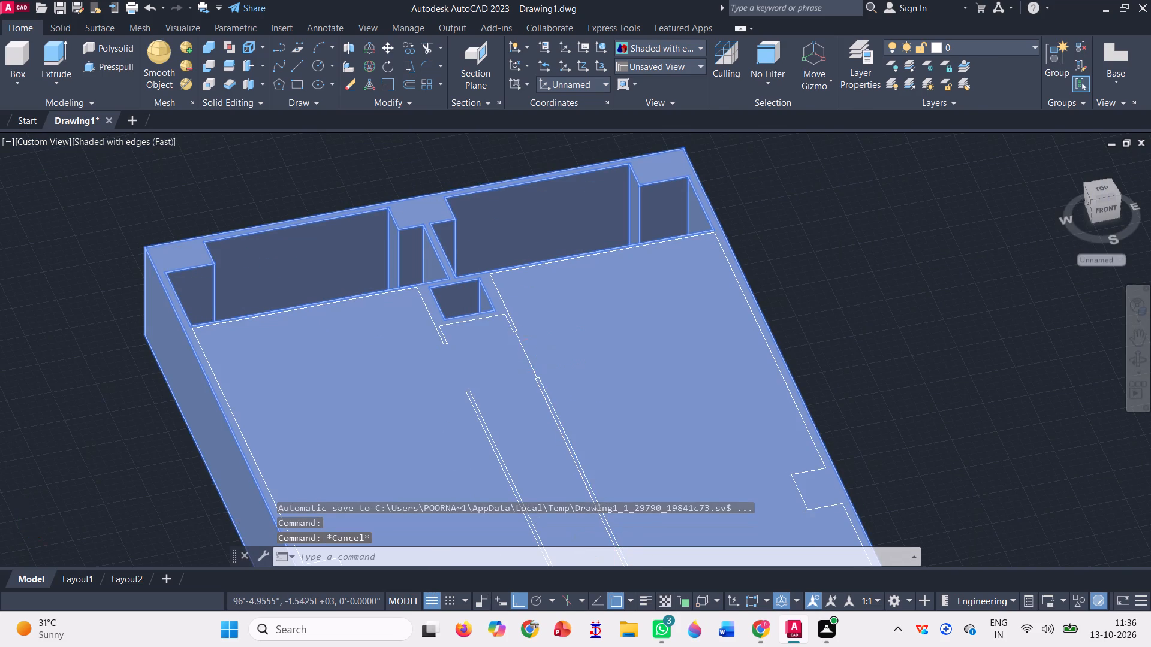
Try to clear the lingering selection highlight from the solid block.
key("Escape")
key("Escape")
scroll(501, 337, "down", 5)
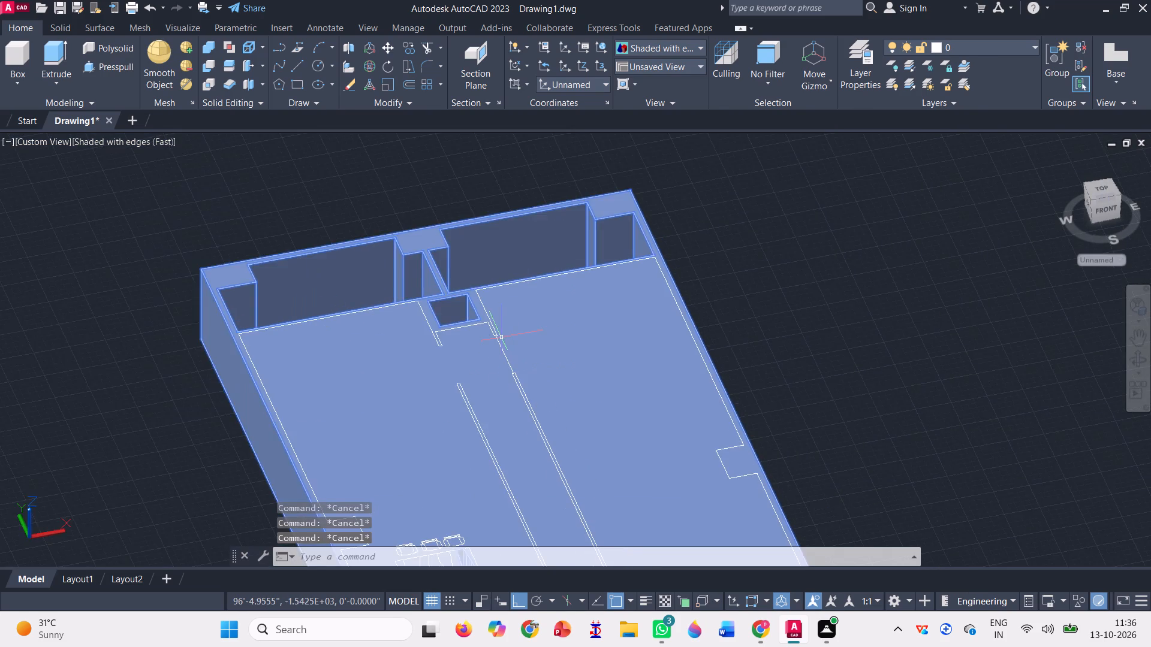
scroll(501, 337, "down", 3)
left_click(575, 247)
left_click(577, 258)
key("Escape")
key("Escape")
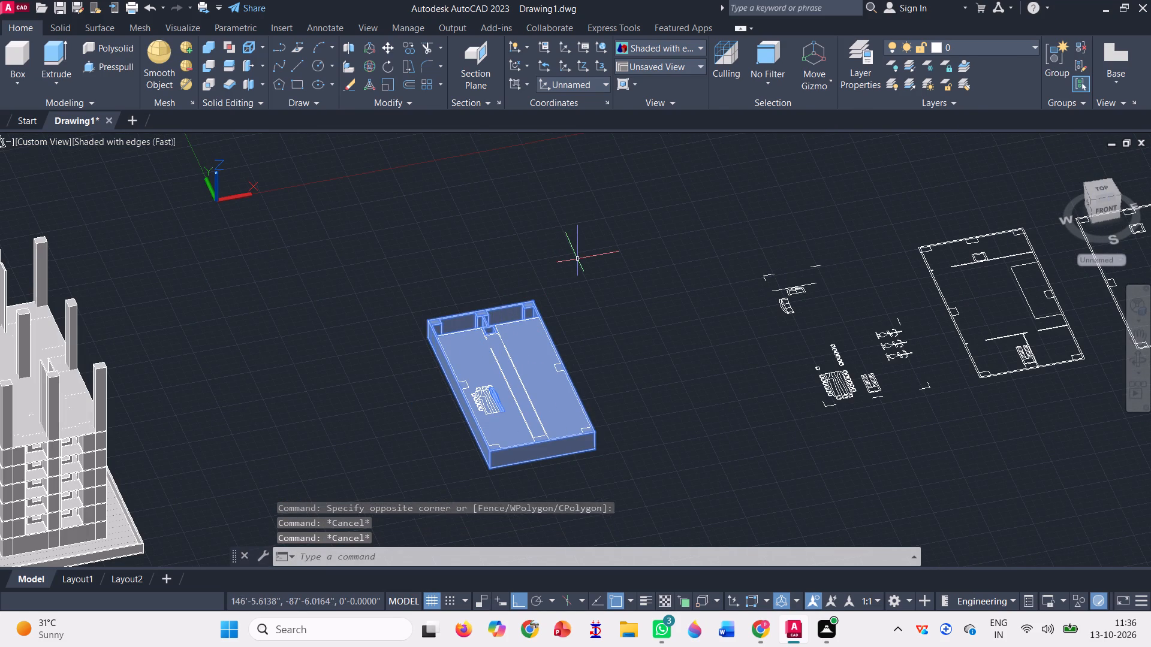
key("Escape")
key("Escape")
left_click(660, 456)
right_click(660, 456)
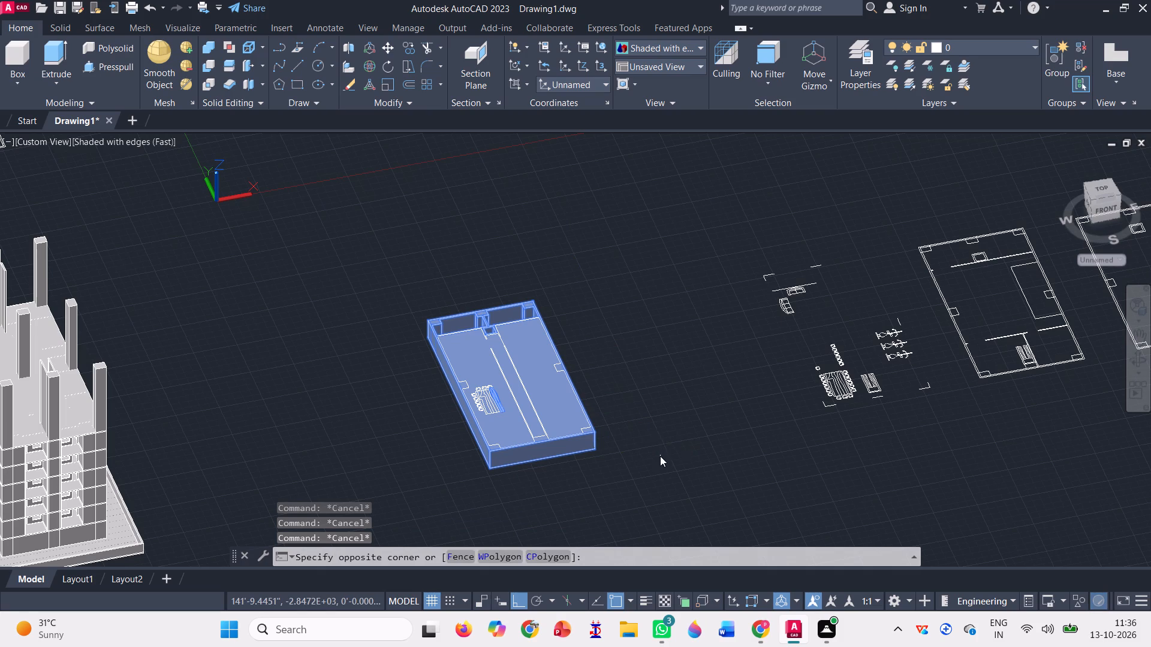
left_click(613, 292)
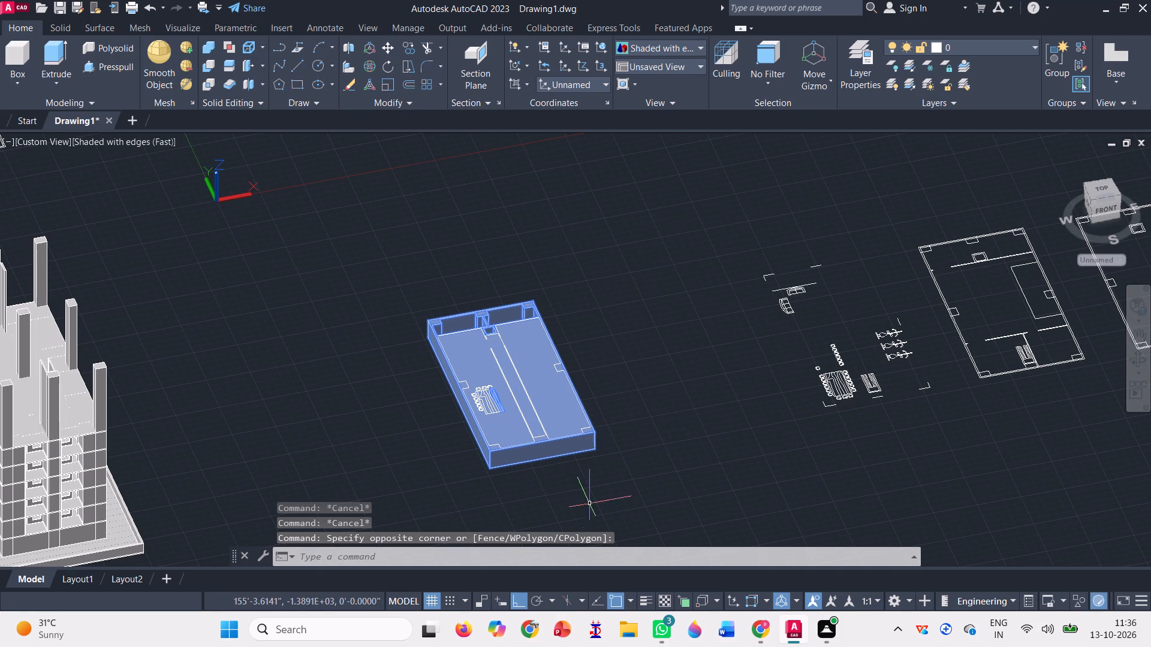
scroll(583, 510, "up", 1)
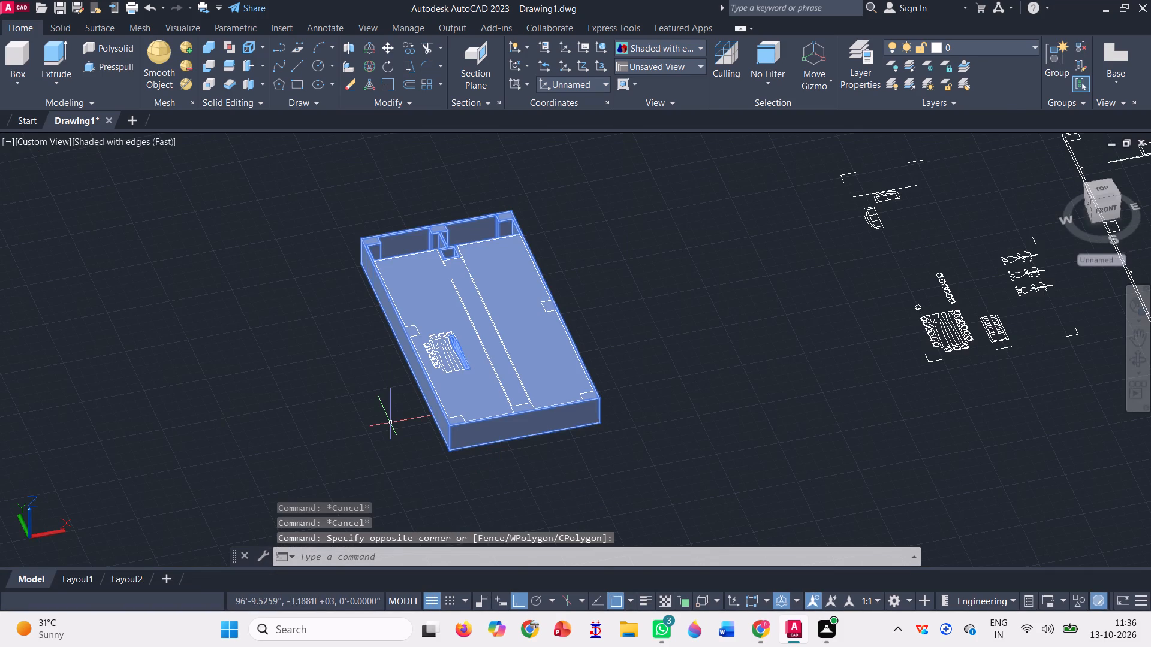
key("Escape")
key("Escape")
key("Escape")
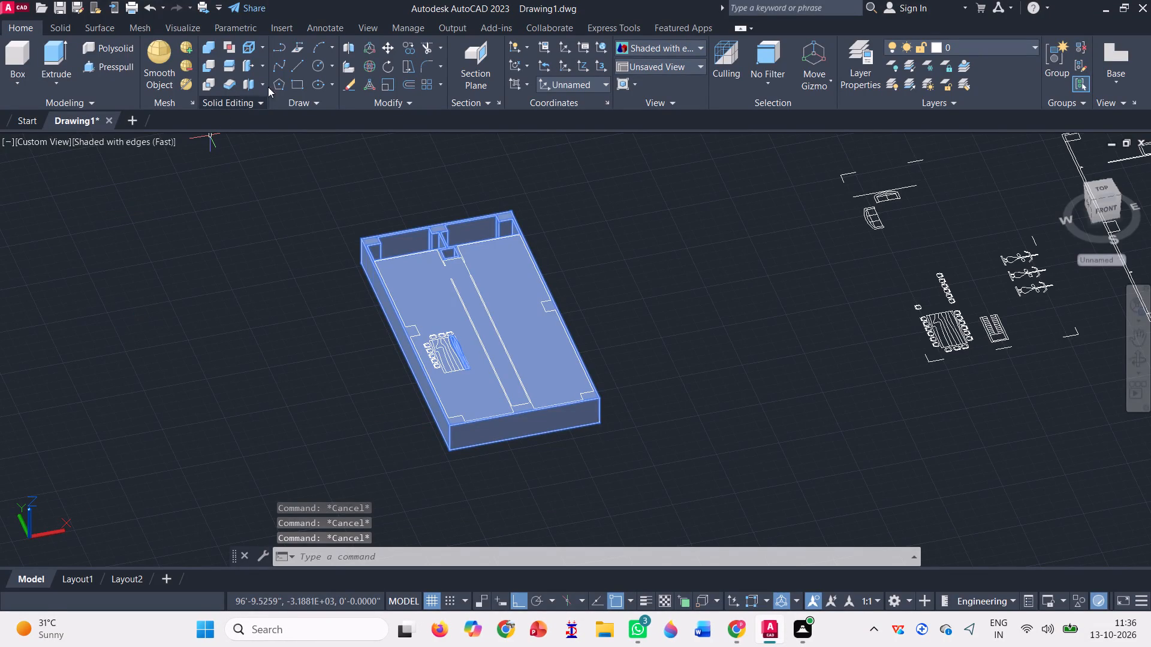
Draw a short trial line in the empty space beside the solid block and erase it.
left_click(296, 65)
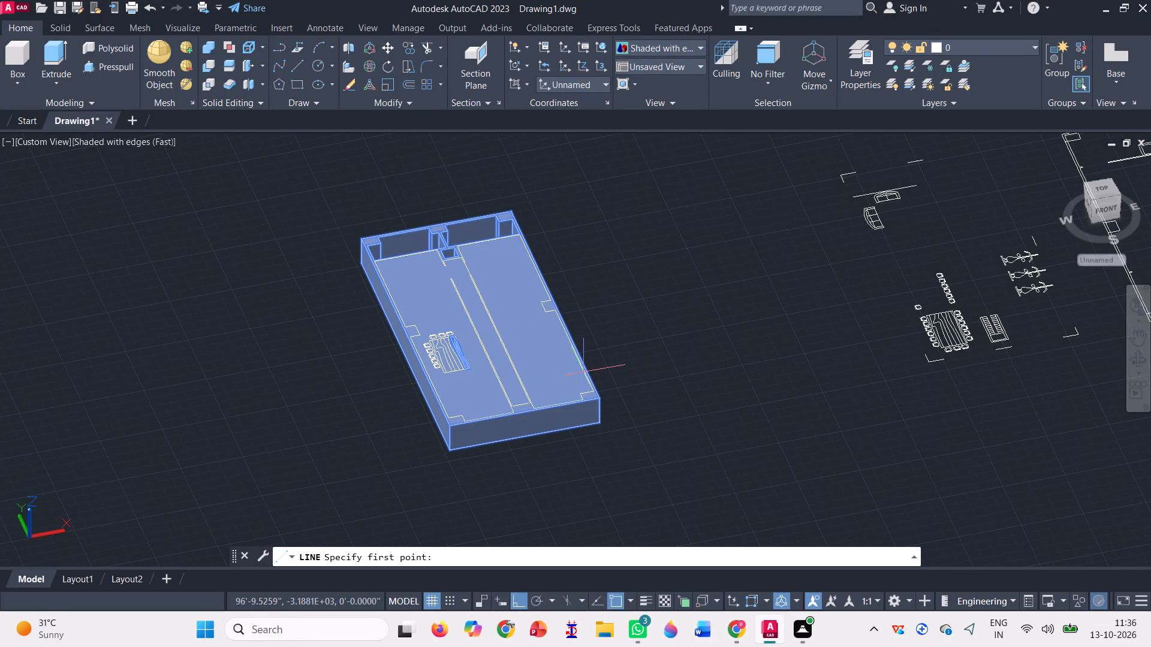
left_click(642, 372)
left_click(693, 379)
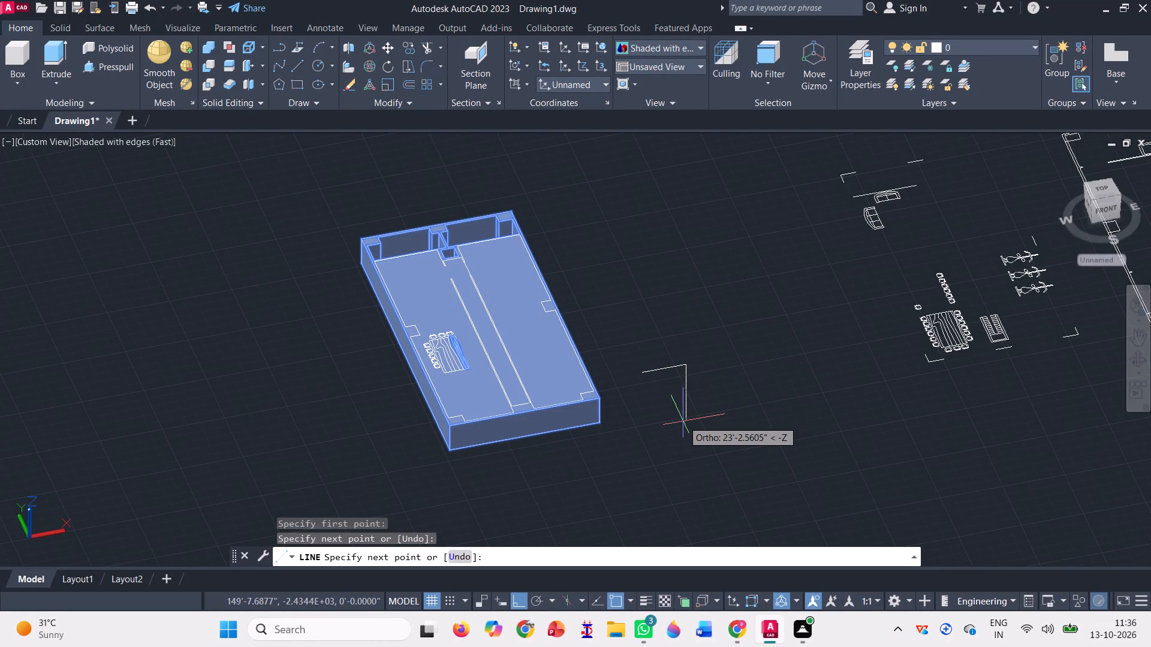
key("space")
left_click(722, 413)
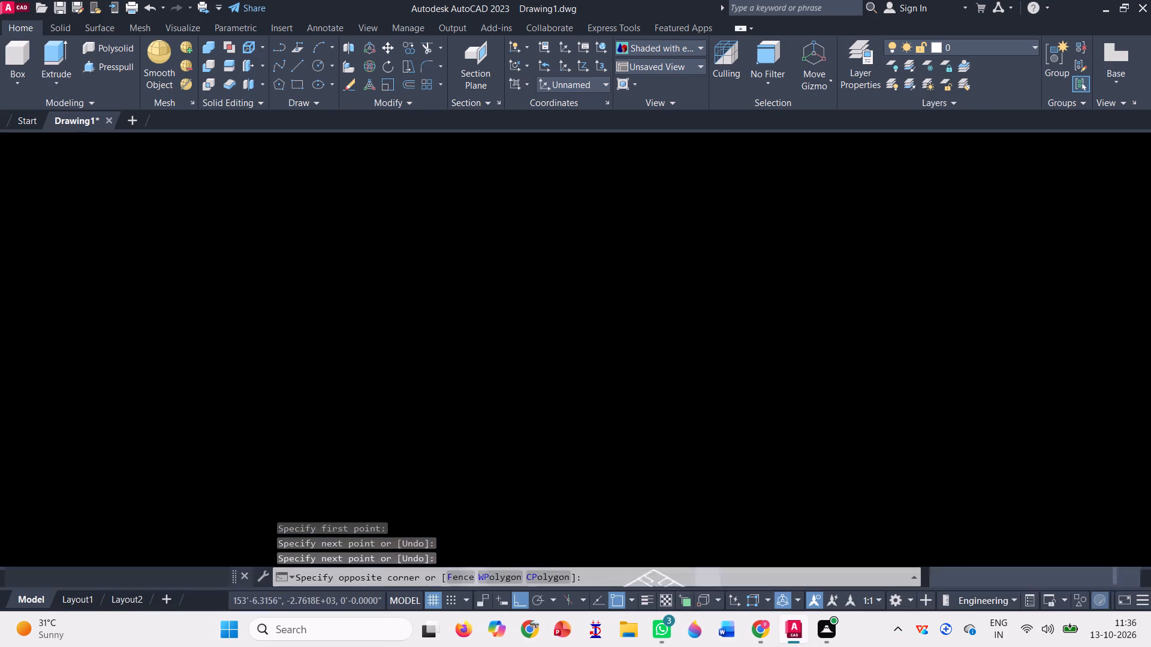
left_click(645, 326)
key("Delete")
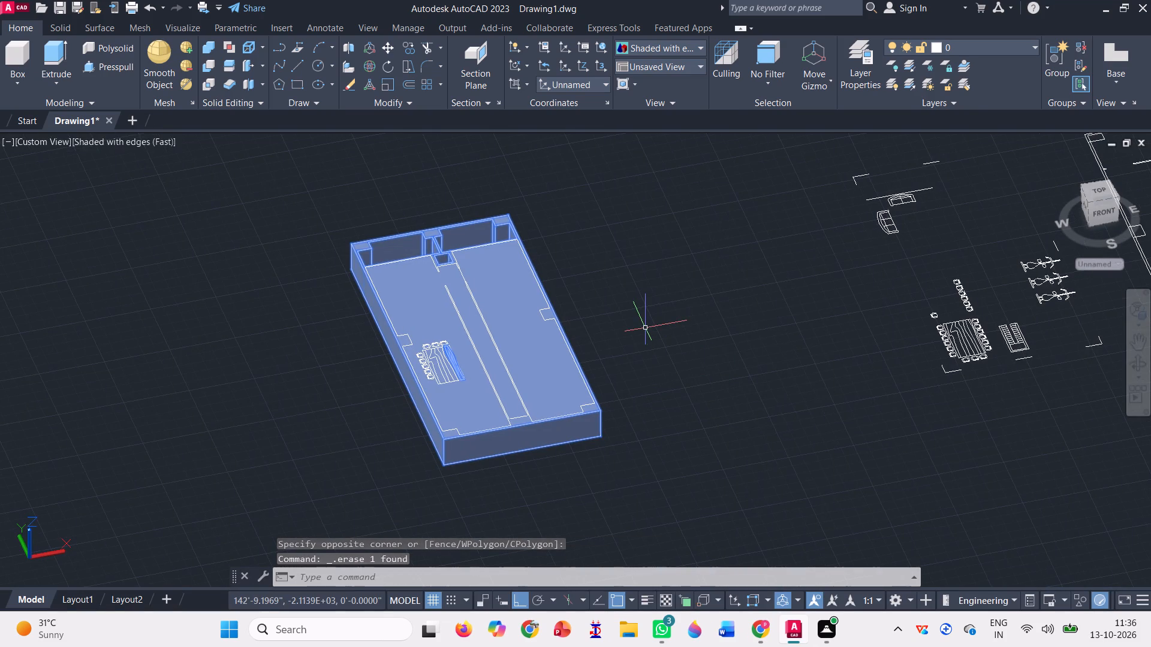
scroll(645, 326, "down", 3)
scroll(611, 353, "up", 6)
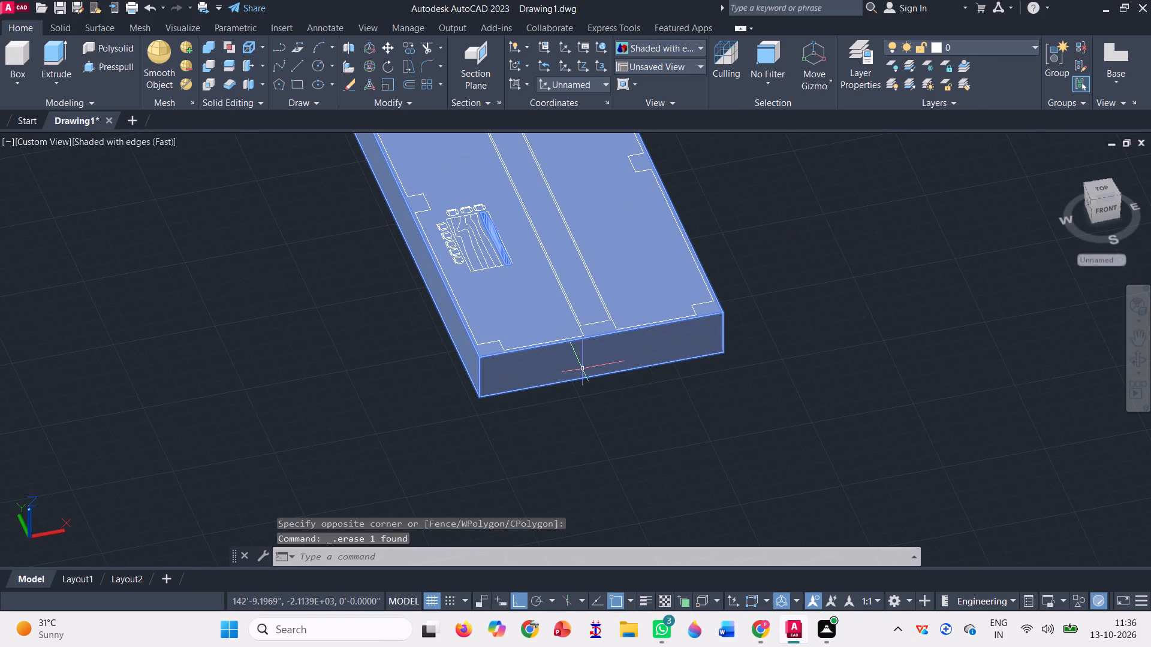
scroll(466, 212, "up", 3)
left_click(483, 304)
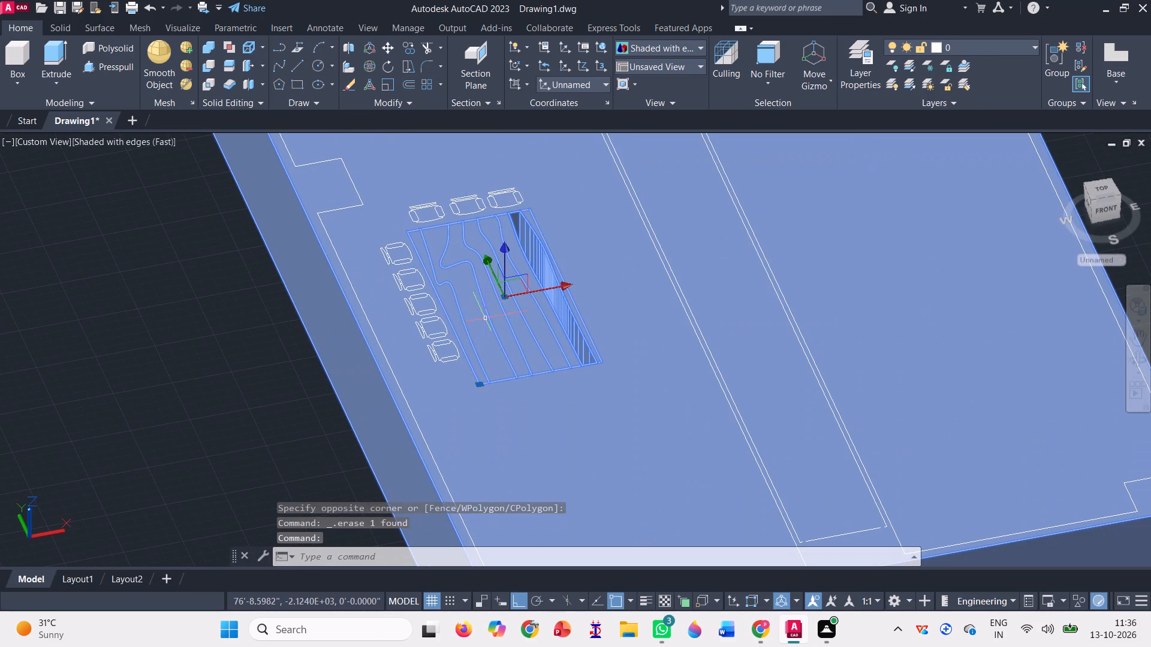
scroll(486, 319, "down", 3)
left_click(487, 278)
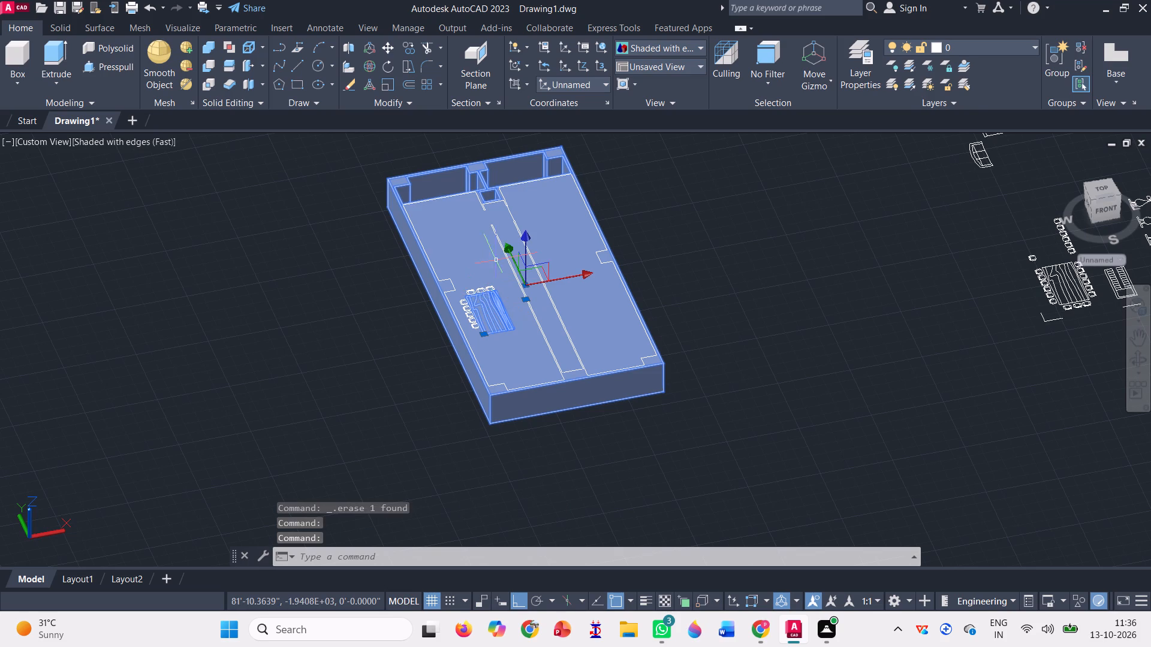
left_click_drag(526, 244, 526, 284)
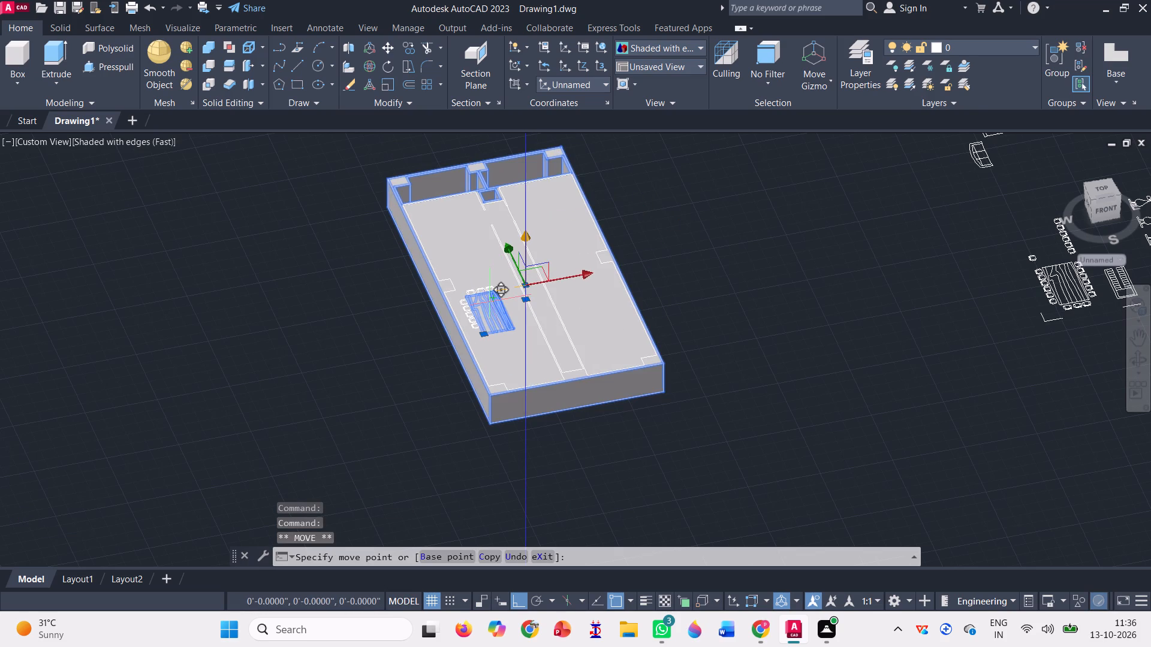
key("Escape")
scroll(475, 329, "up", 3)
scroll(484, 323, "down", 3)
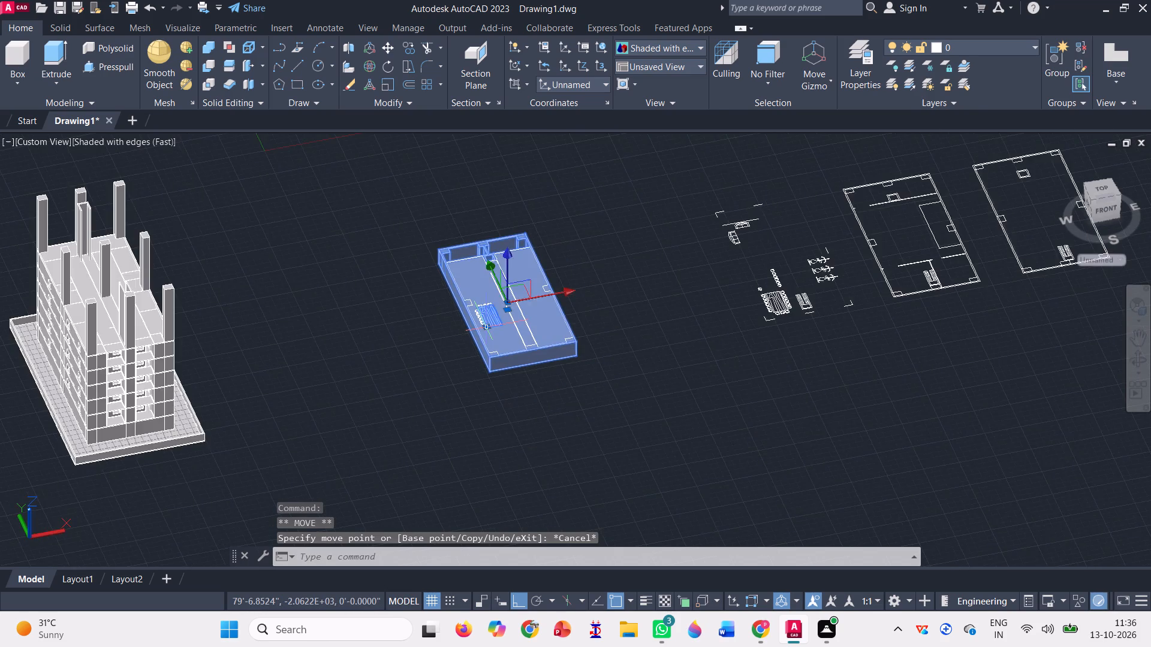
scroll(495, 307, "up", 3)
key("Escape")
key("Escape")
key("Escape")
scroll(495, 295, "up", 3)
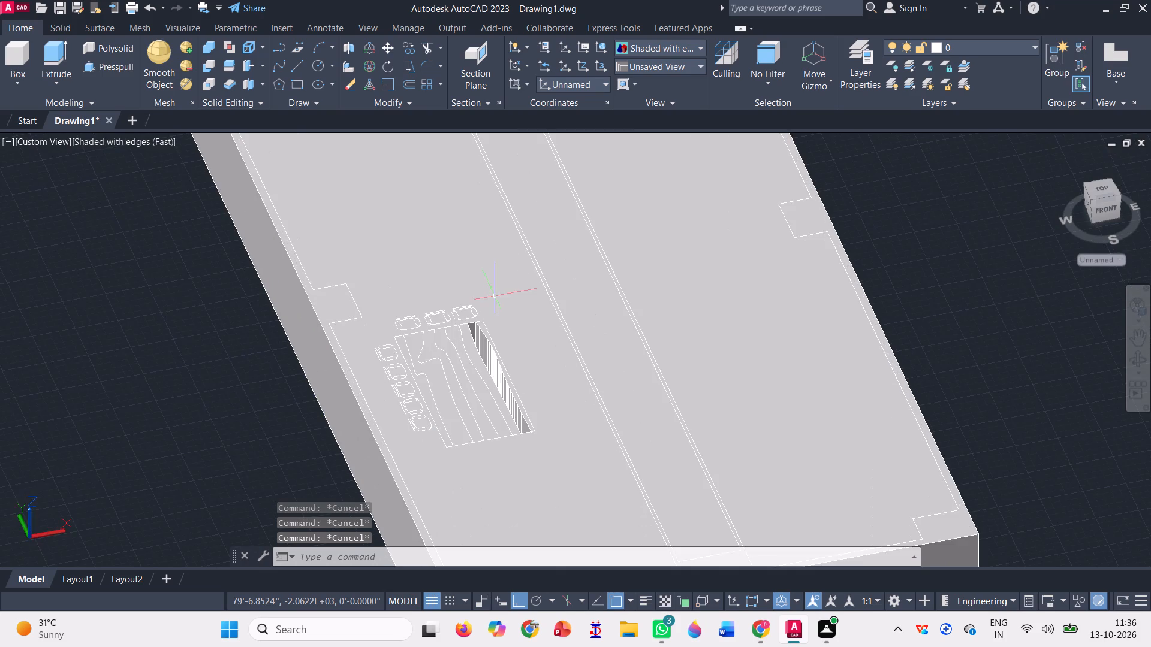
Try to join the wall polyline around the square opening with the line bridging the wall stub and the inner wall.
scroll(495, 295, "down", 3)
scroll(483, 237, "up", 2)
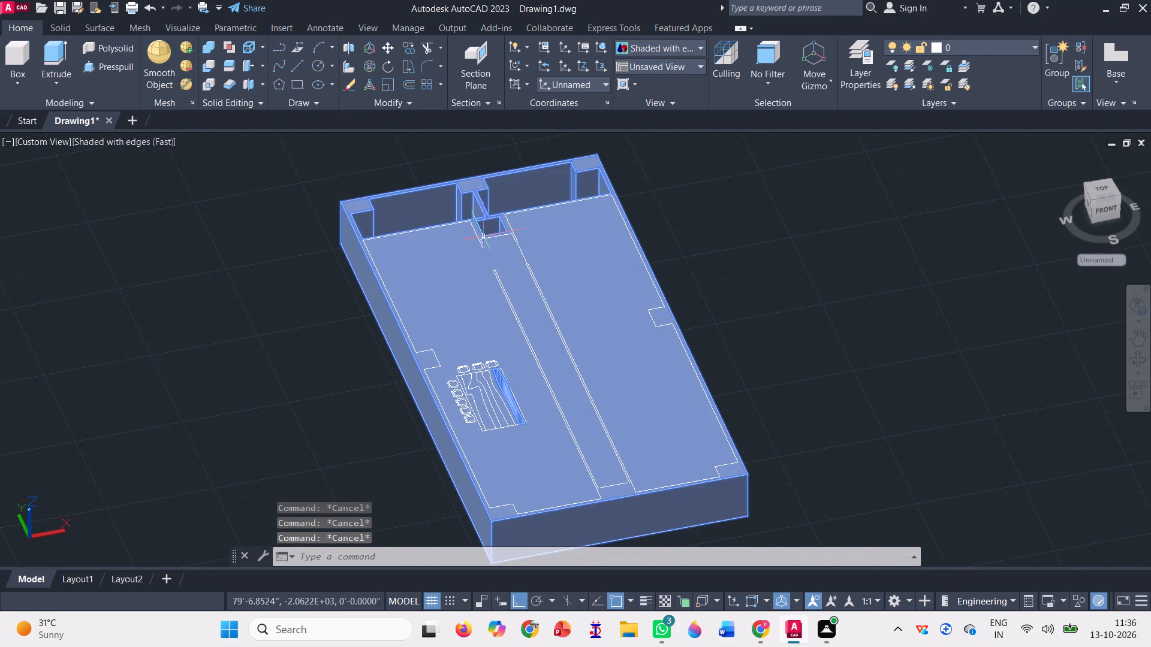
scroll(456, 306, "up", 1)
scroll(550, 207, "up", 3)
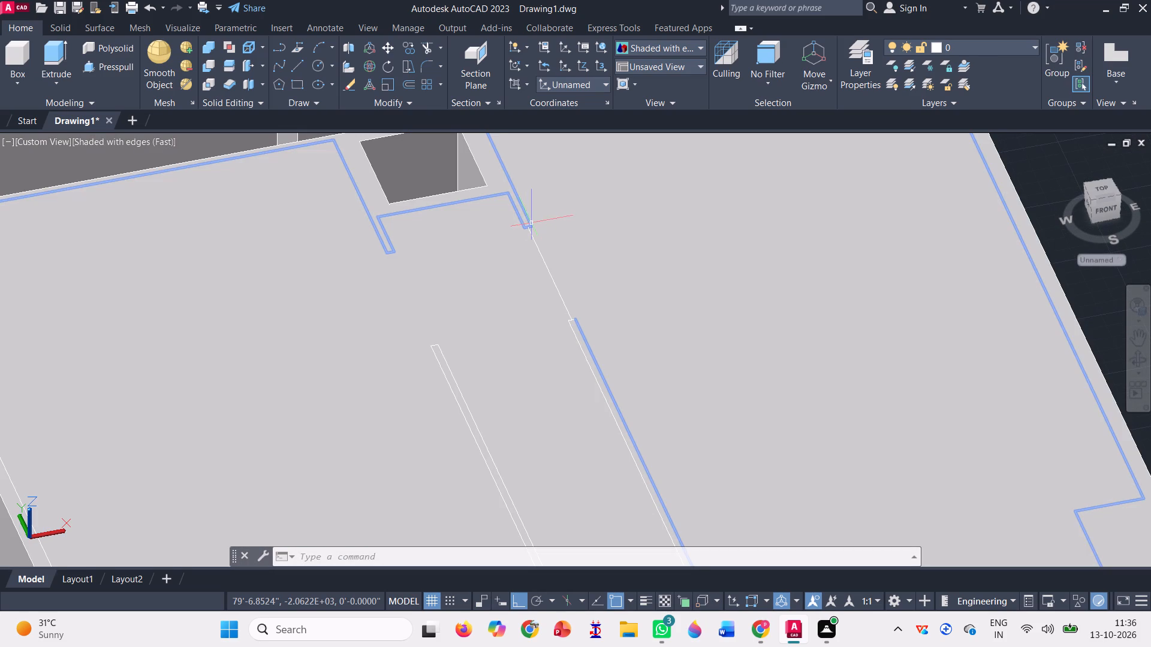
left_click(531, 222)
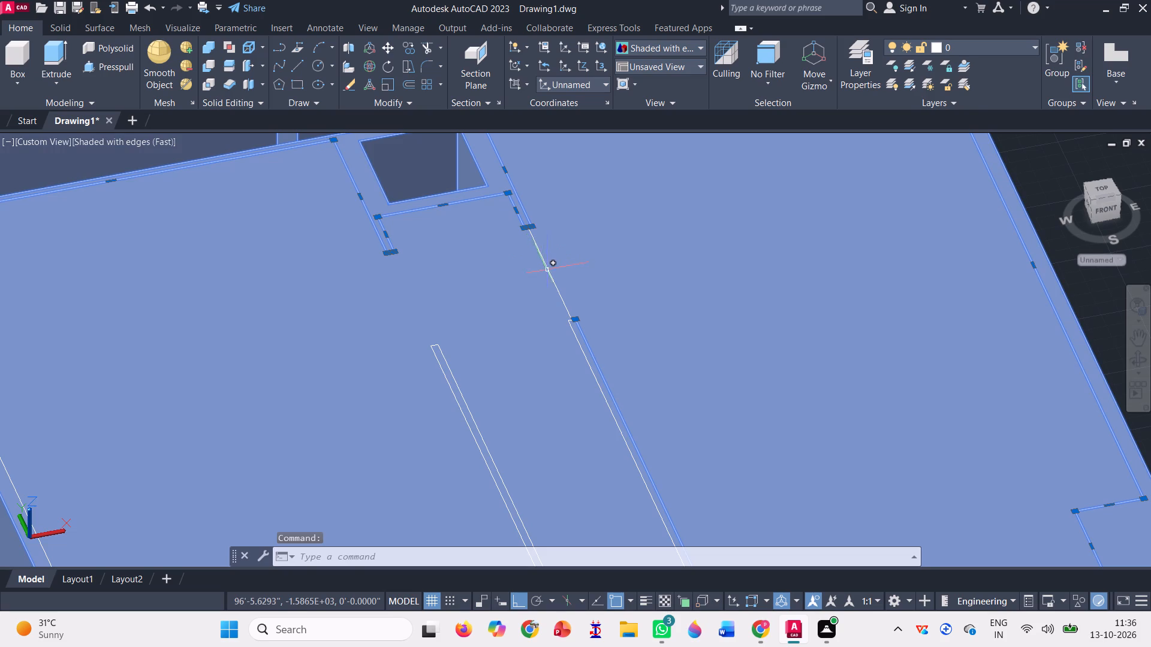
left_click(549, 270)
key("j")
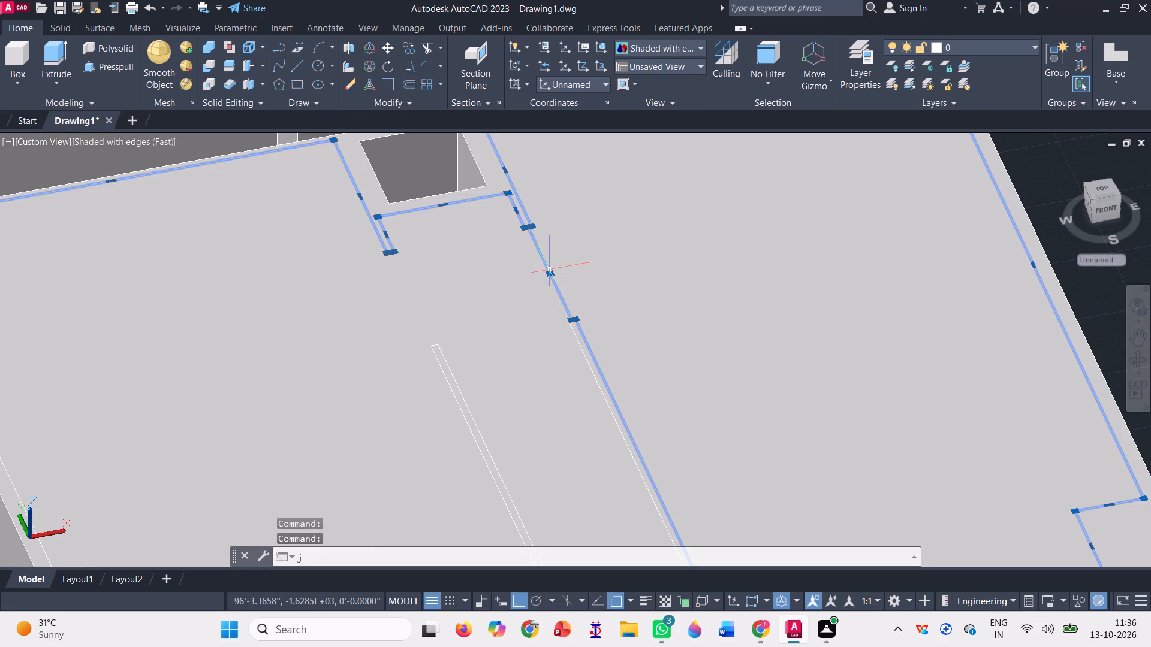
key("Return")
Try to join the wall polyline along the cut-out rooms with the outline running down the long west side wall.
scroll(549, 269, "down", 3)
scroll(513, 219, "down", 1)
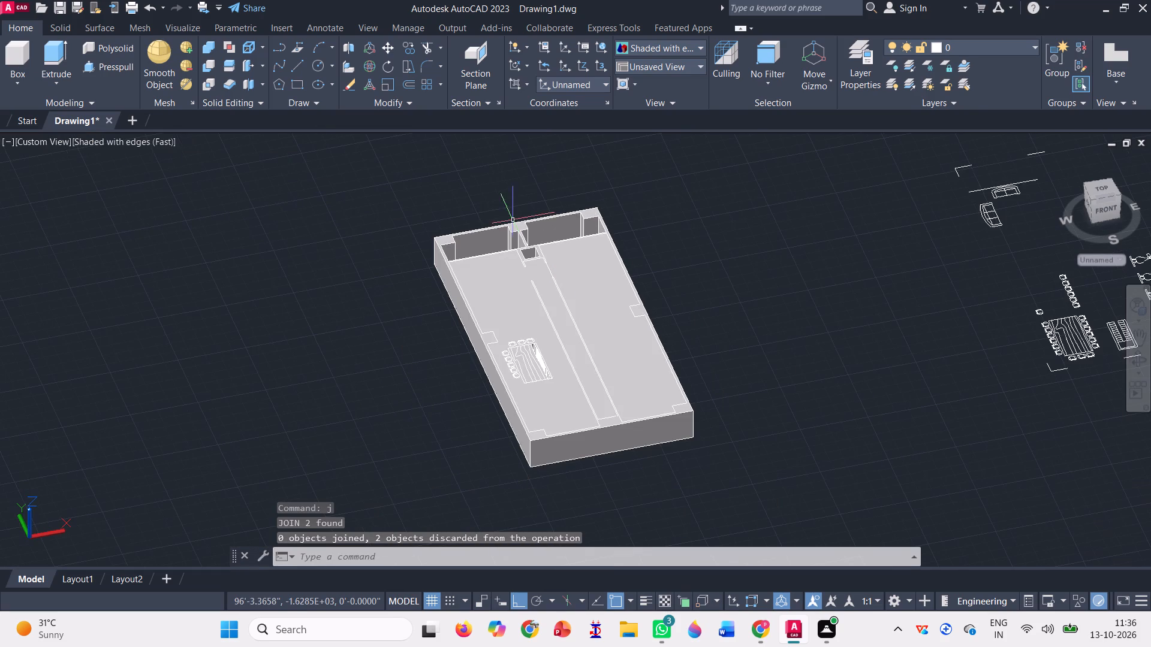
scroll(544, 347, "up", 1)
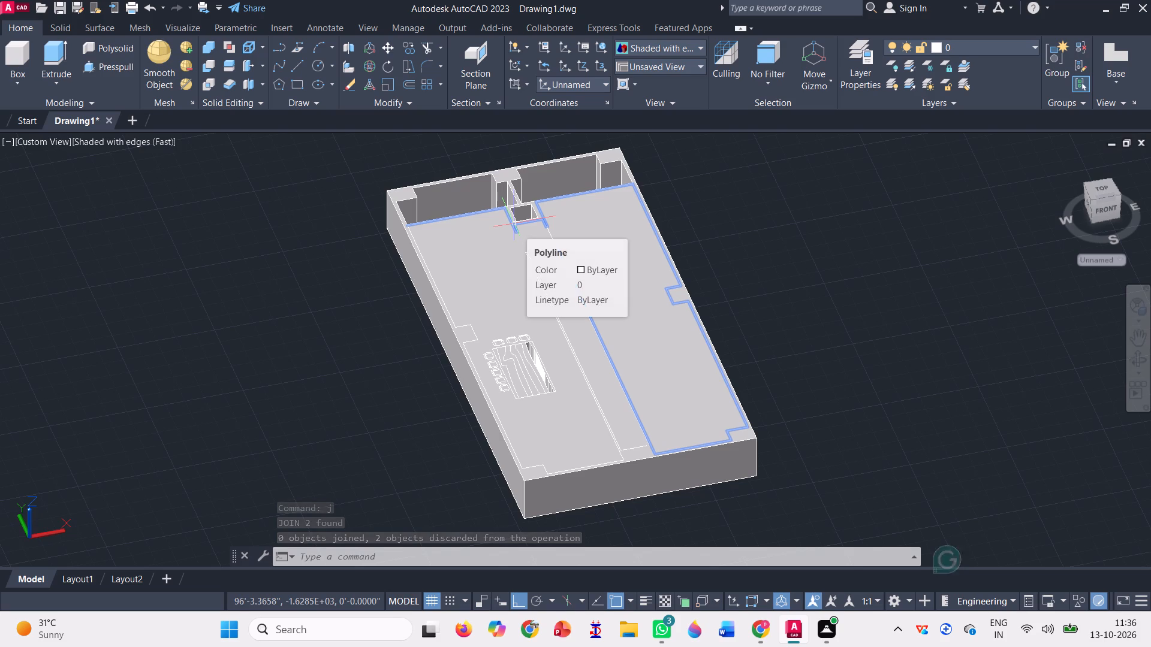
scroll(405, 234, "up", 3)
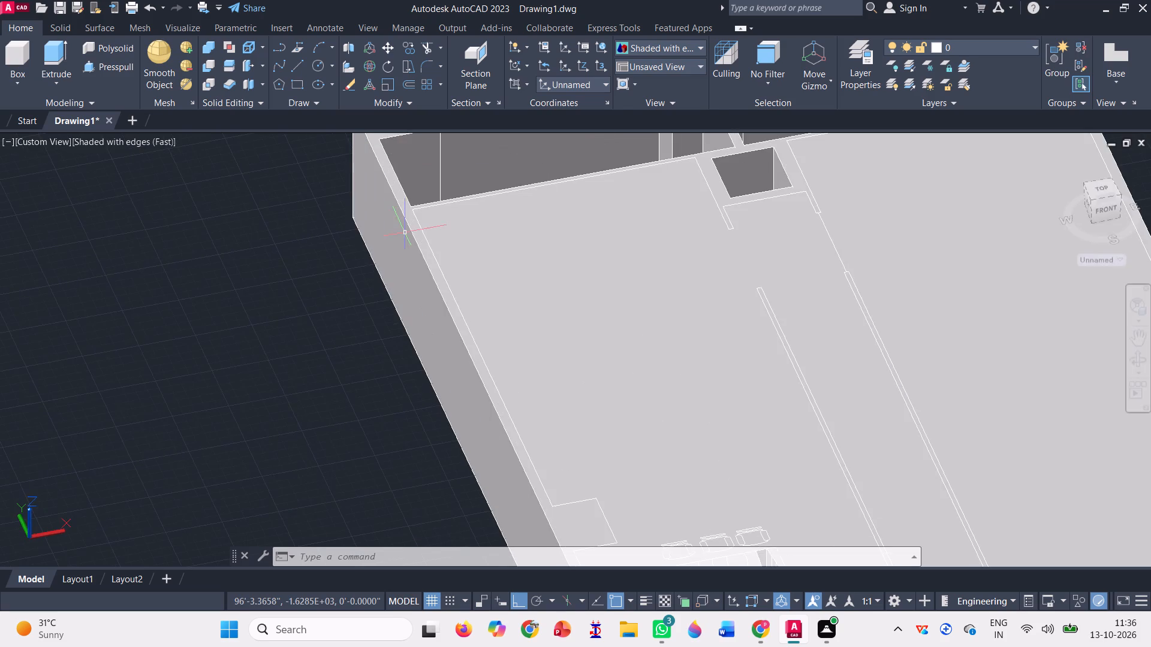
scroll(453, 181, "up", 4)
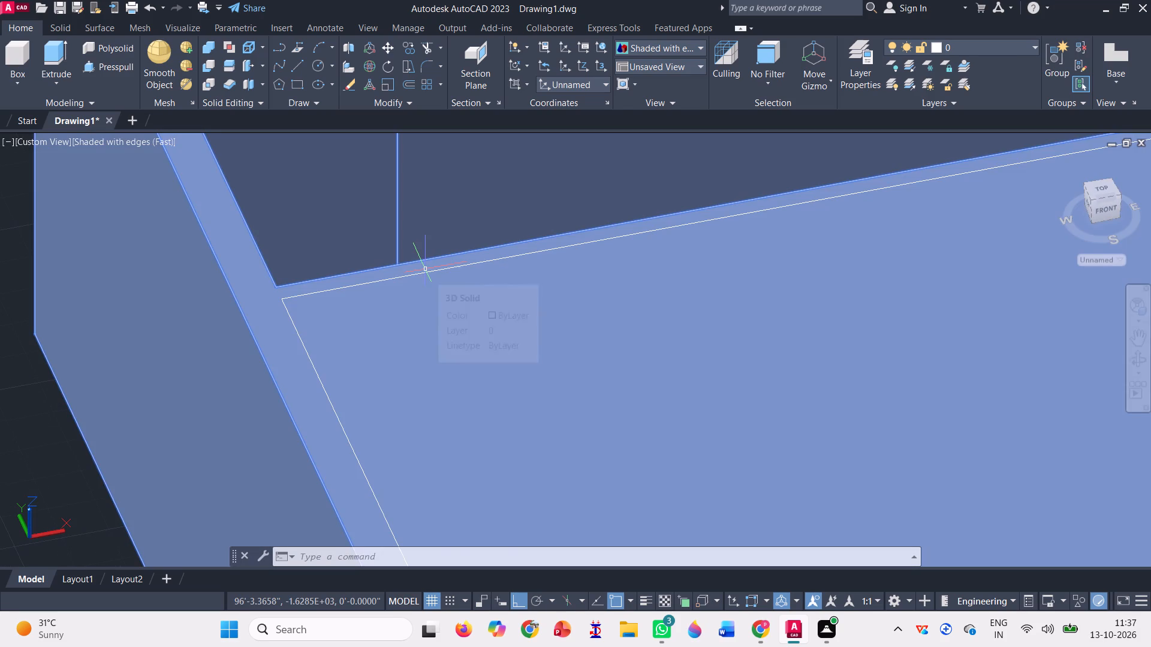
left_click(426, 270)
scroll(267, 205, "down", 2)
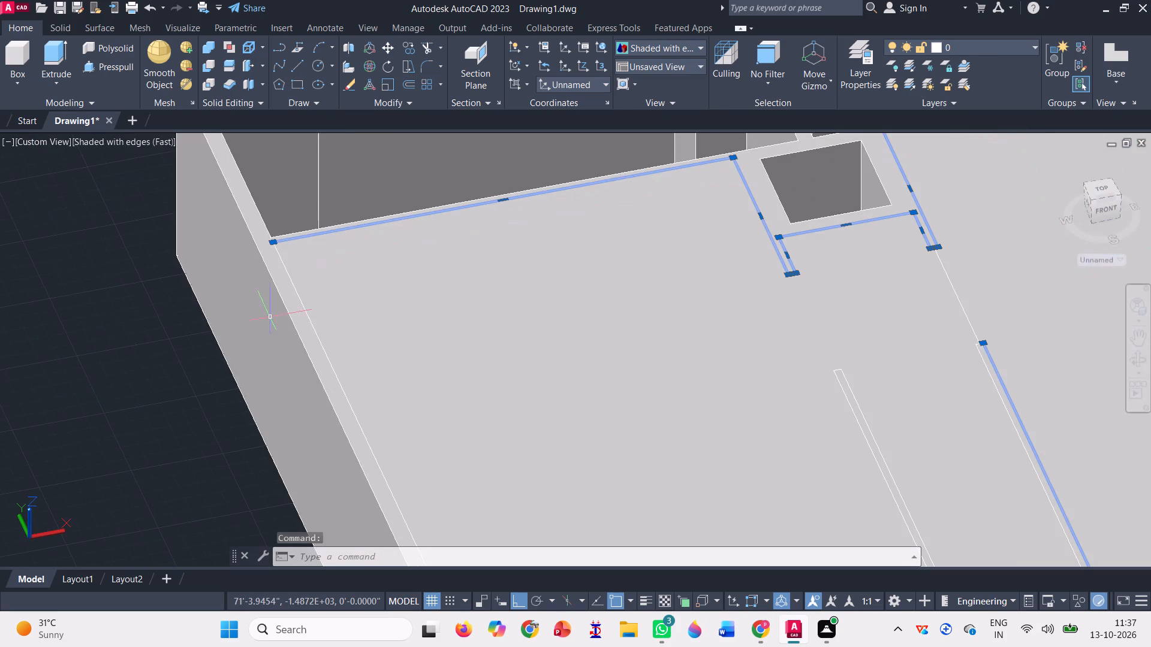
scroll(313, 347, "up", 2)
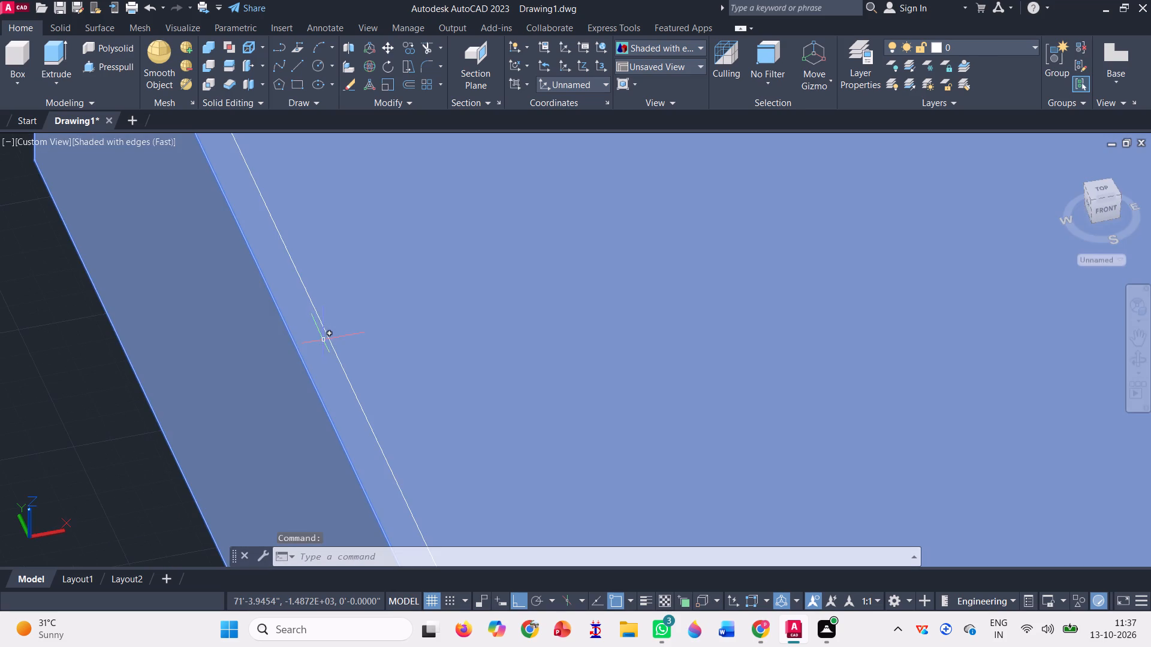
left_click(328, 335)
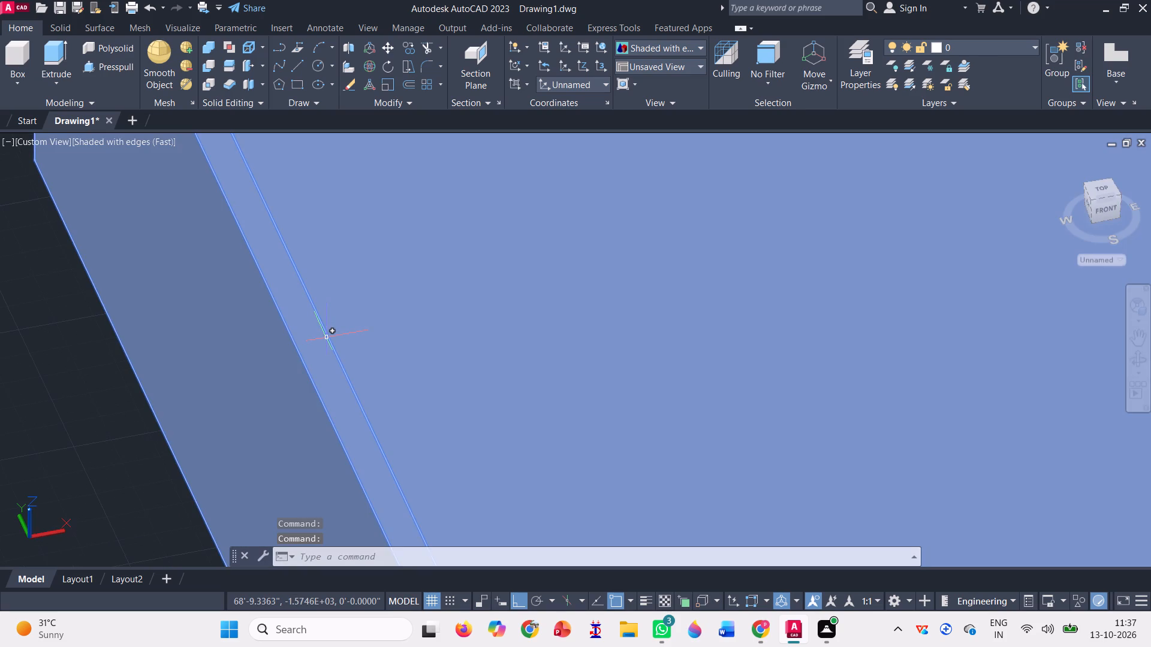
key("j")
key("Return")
Erase the line bridging the wall stub beside the square opening and the long inner wall.
scroll(326, 337, "down", 2)
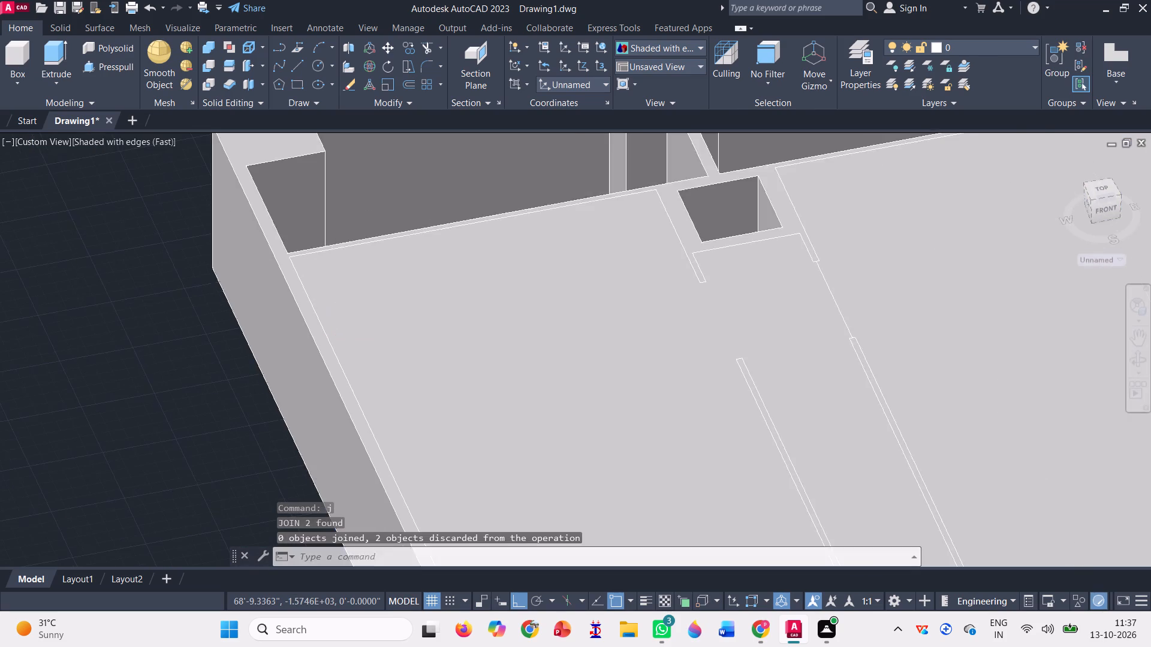
scroll(320, 372, "down", 1)
scroll(330, 291, "down", 2)
scroll(379, 301, "down", 1)
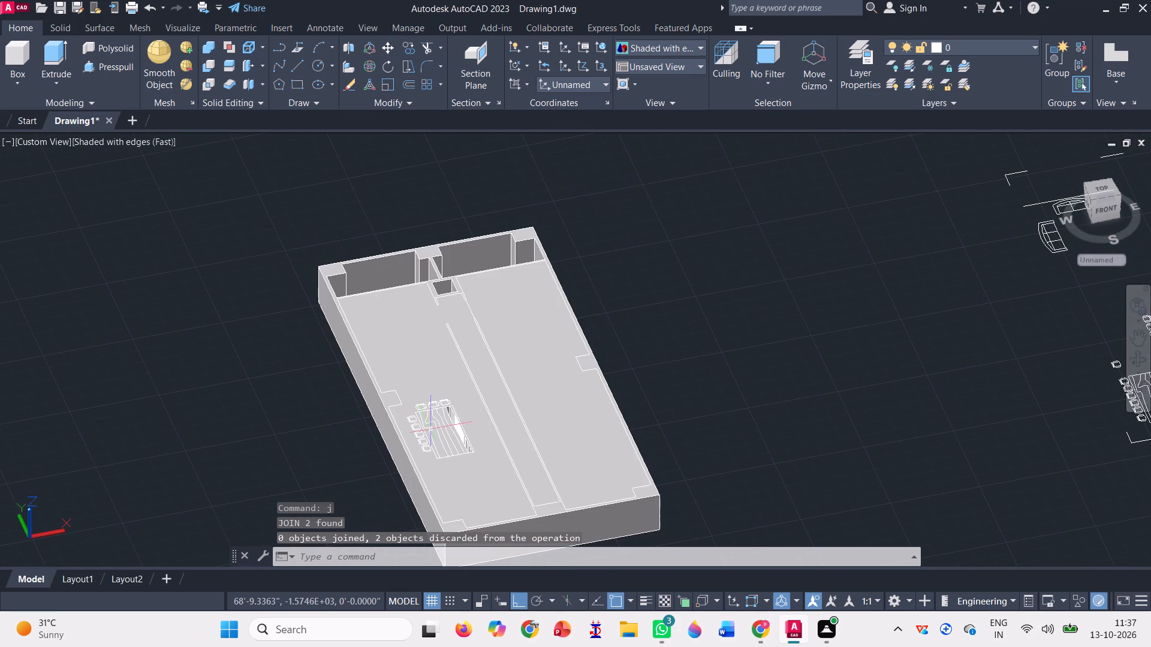
scroll(430, 430, "up", 1)
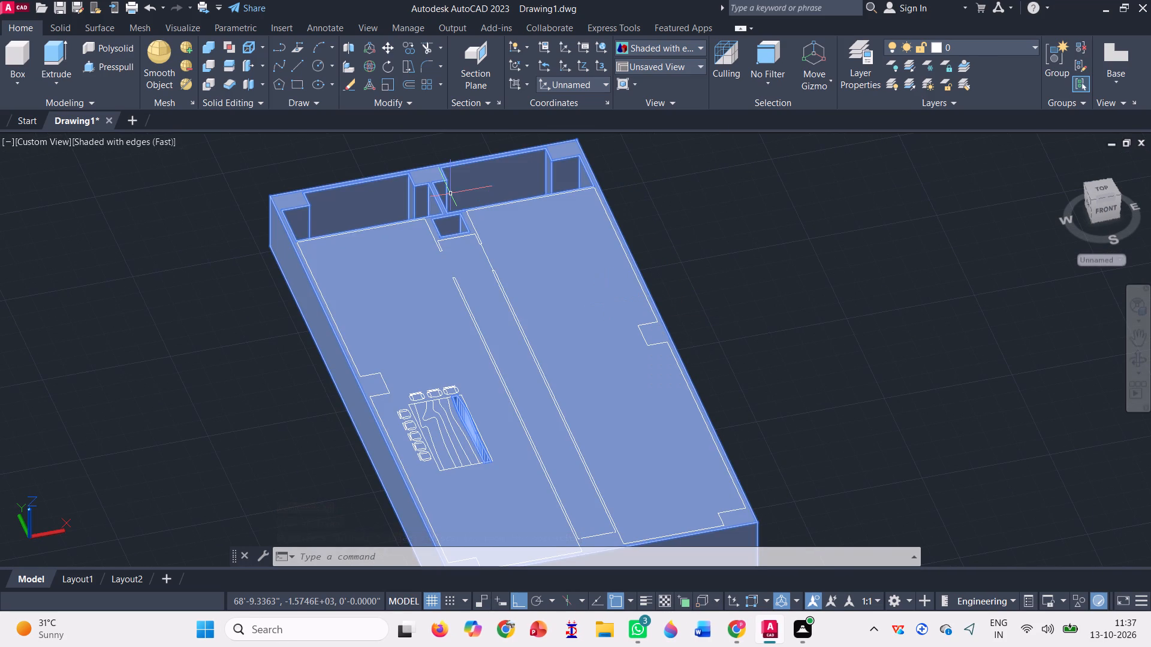
scroll(483, 241, "up", 1)
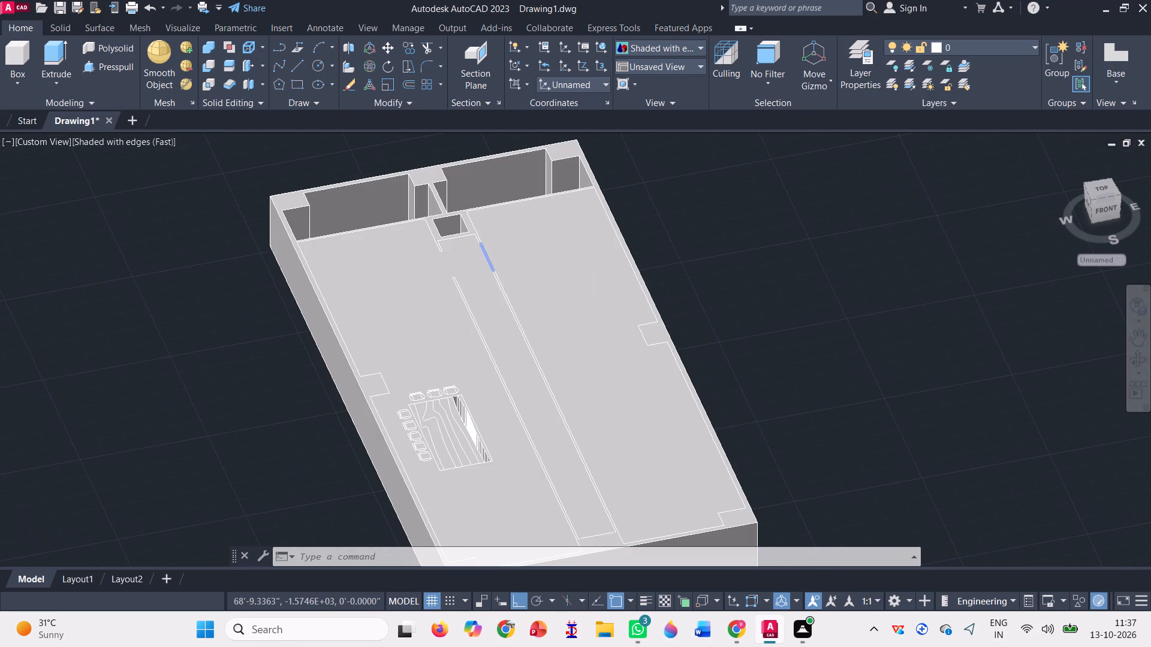
scroll(483, 241, "up", 2)
left_click(487, 269)
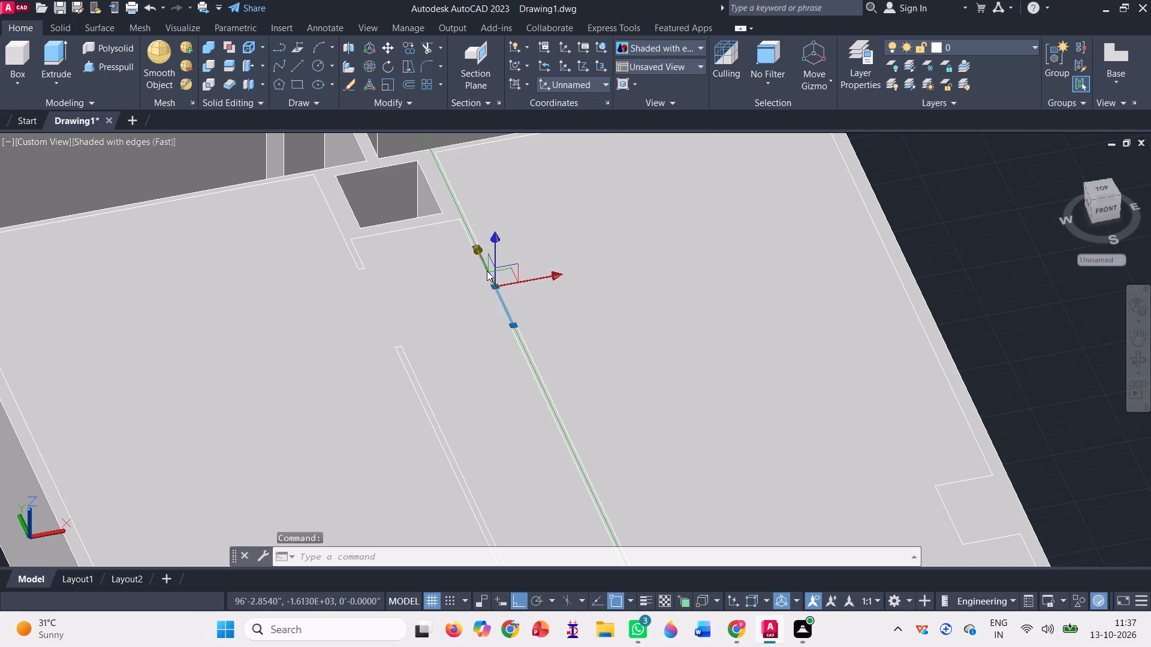
key("Delete")
Draw a line from the outline corner beside the square opening along the cut-out rooms' wall to the inner northeast corner.
scroll(402, 143, "down", 3)
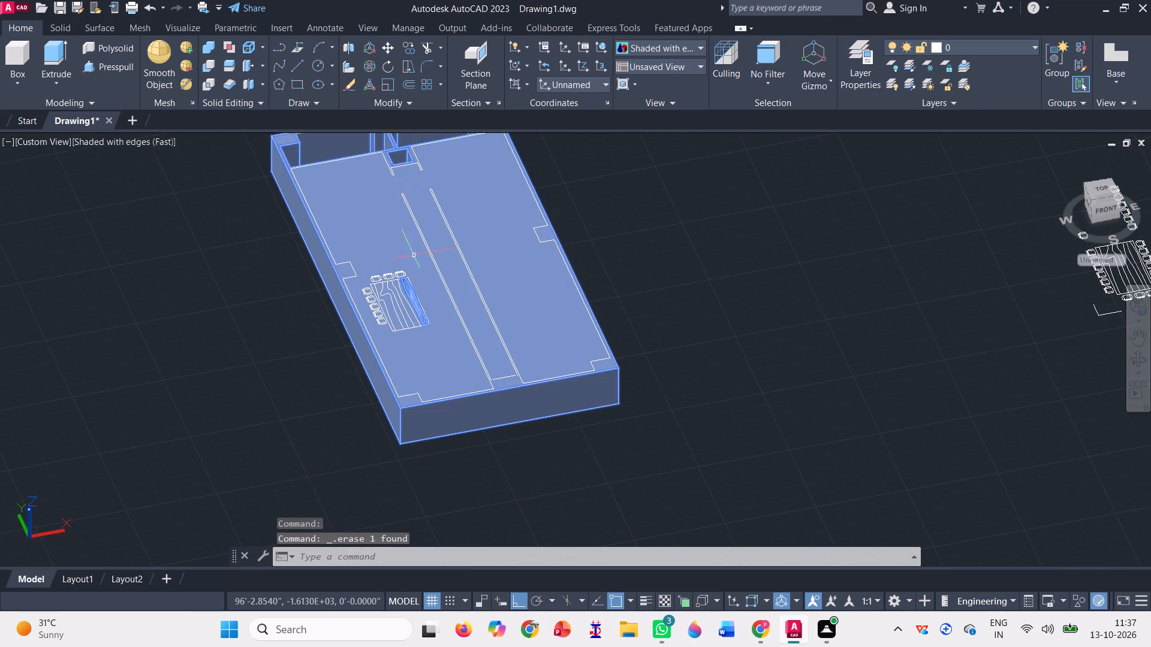
scroll(469, 437, "down", 1)
scroll(421, 288, "up", 2)
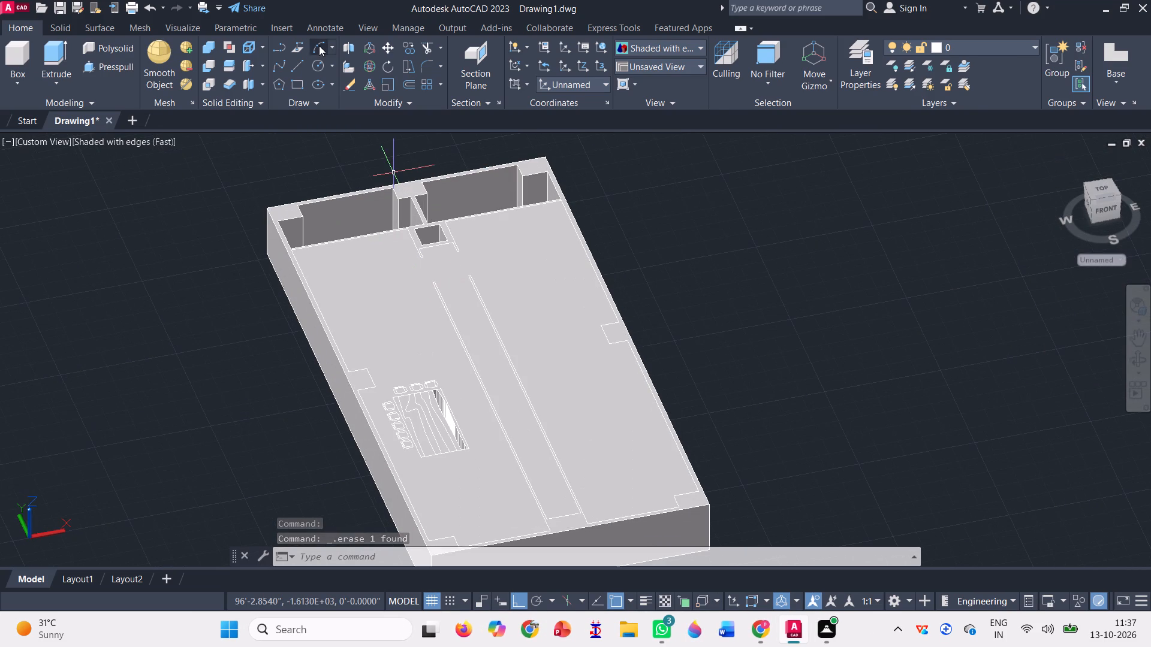
left_click(297, 65)
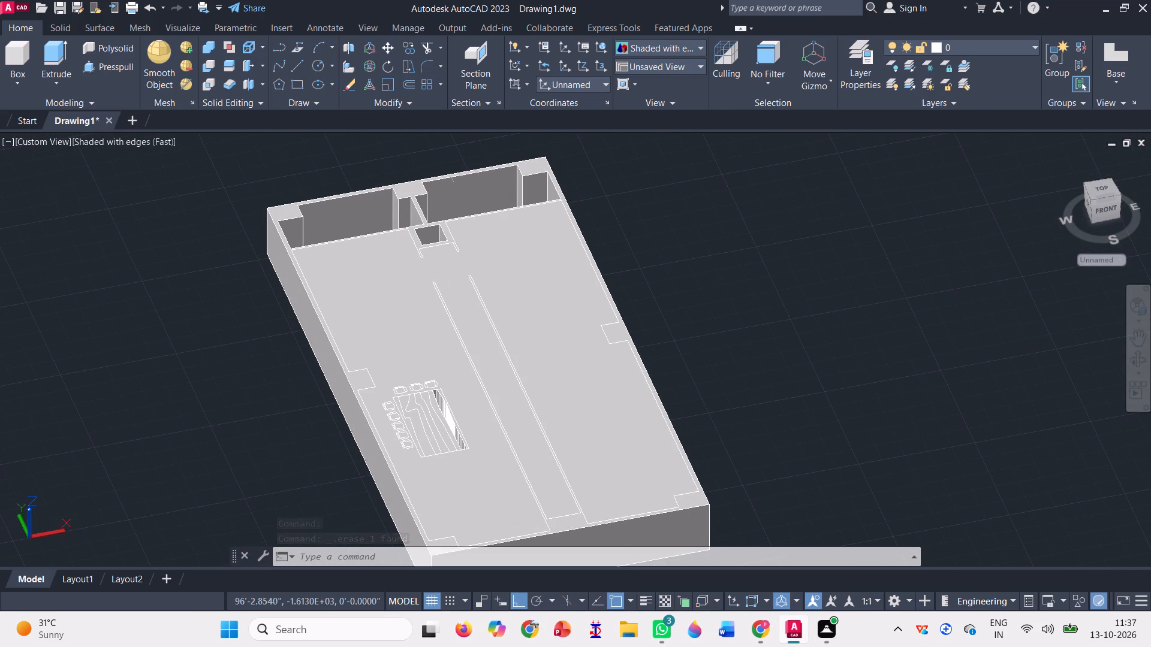
scroll(462, 202, "up", 2)
scroll(425, 249, "up", 3)
scroll(454, 179, "up", 3)
left_click(479, 219)
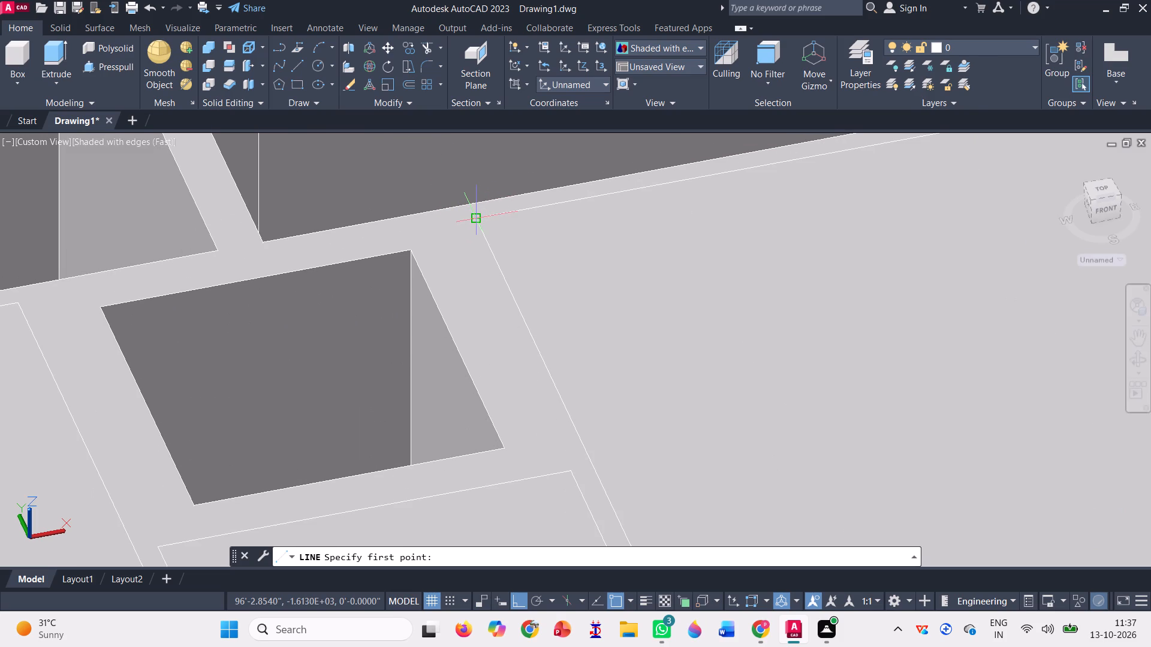
scroll(279, 344, "down", 2)
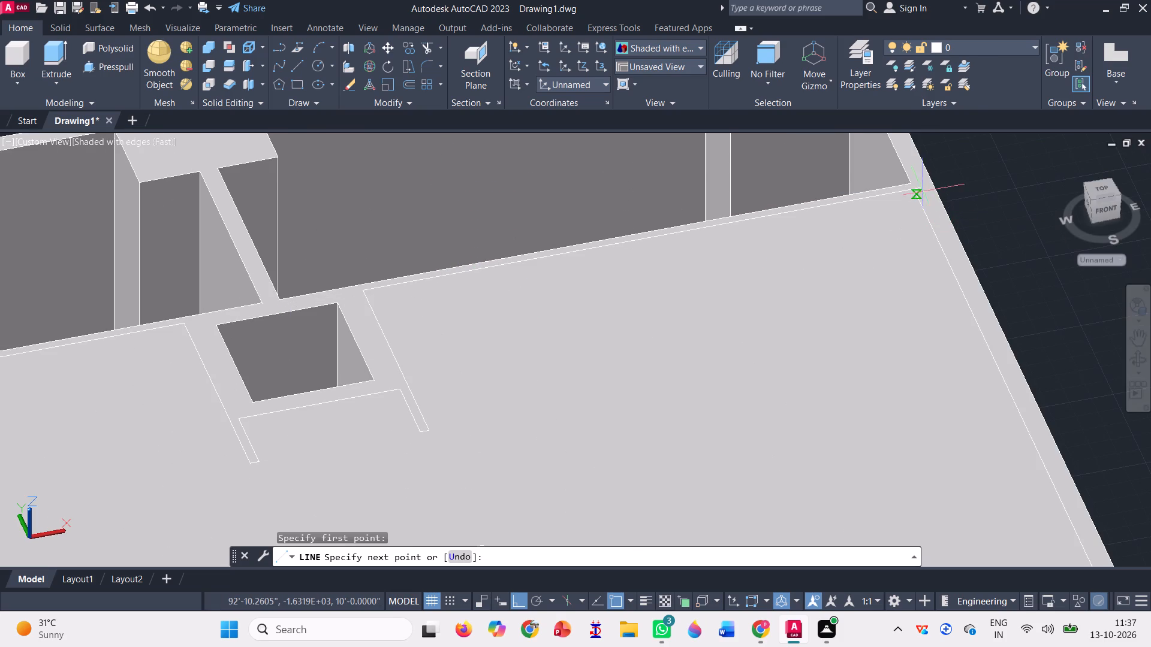
scroll(923, 190, "up", 3)
left_click(896, 186)
Continue the line down the east wall and around the three sides of its mid-length rectangular notch.
scroll(628, 220, "down", 2)
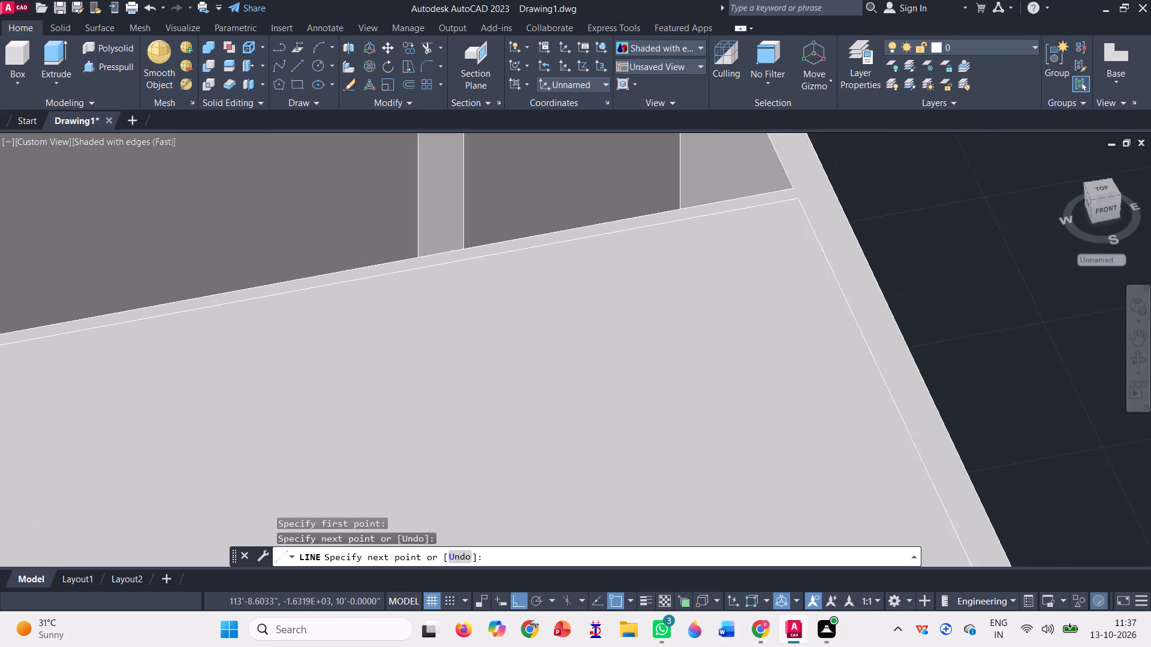
scroll(626, 220, "down", 3)
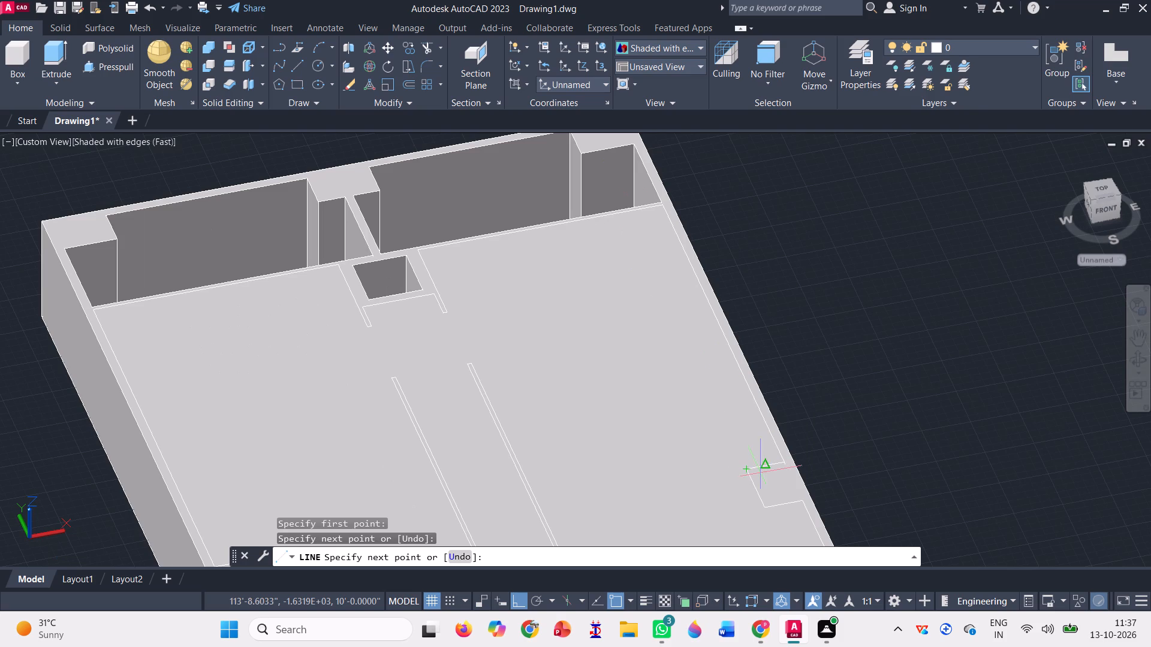
scroll(777, 467, "up", 3)
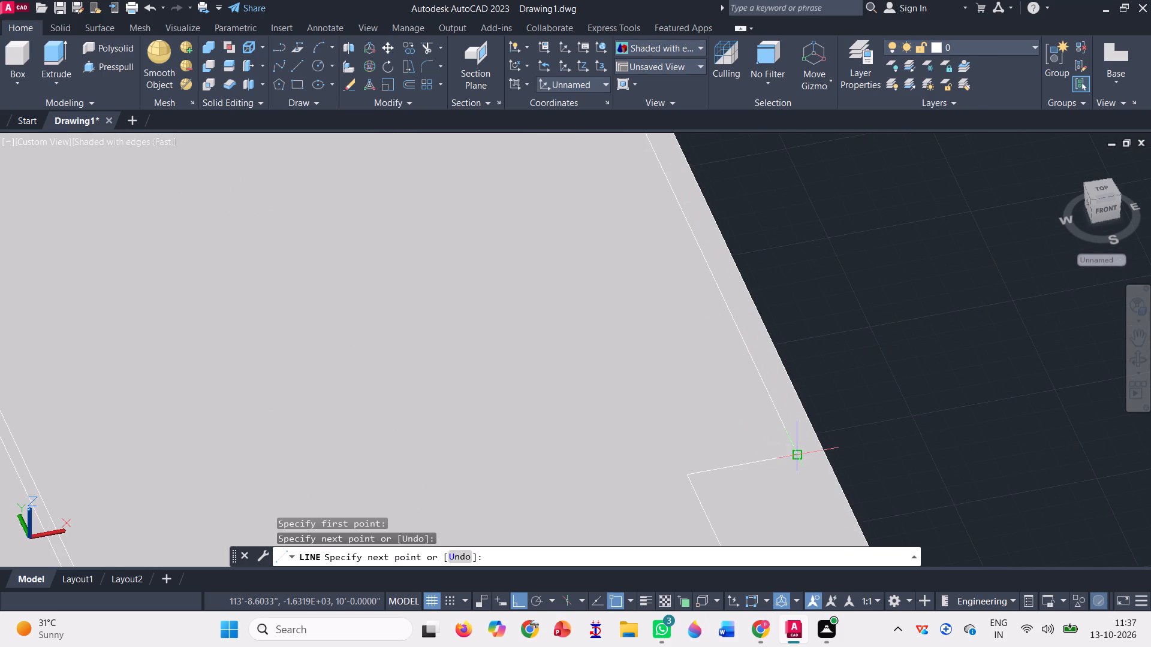
left_click(796, 452)
scroll(537, 256, "down", 2)
scroll(577, 343, "up", 3)
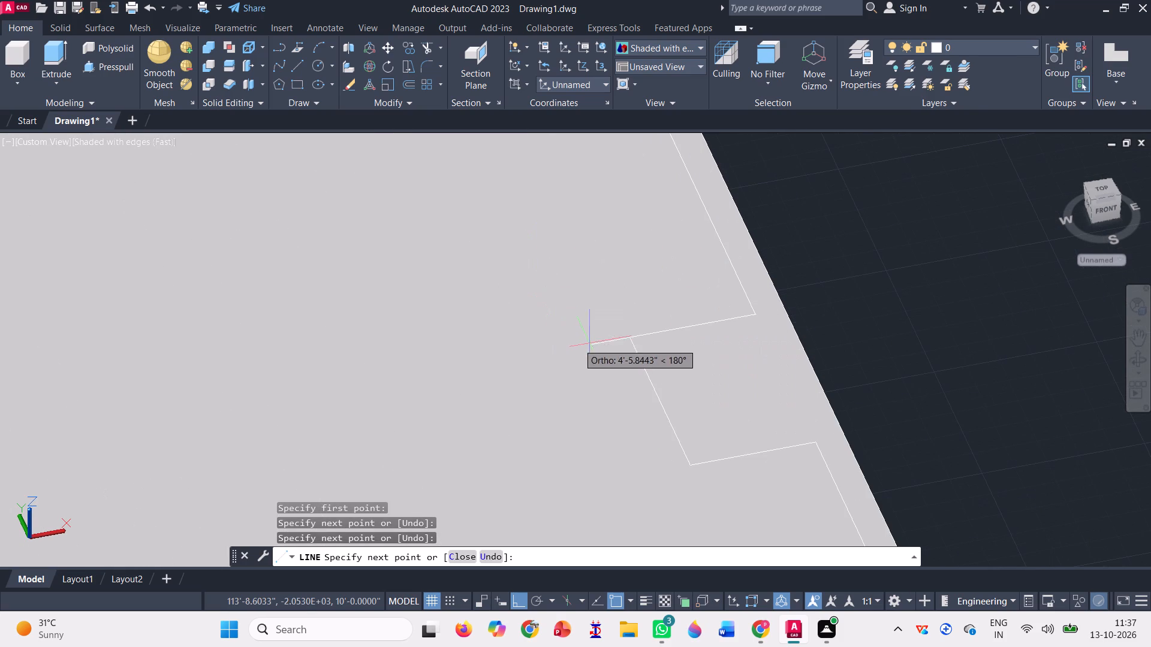
left_click(633, 337)
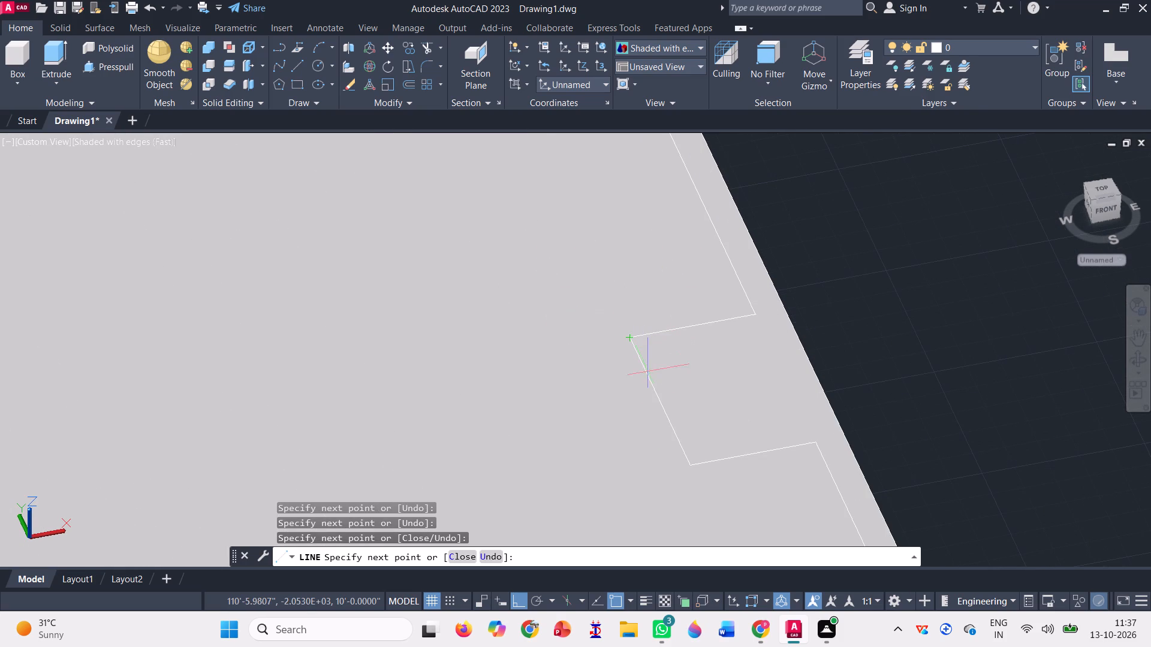
left_click(689, 464)
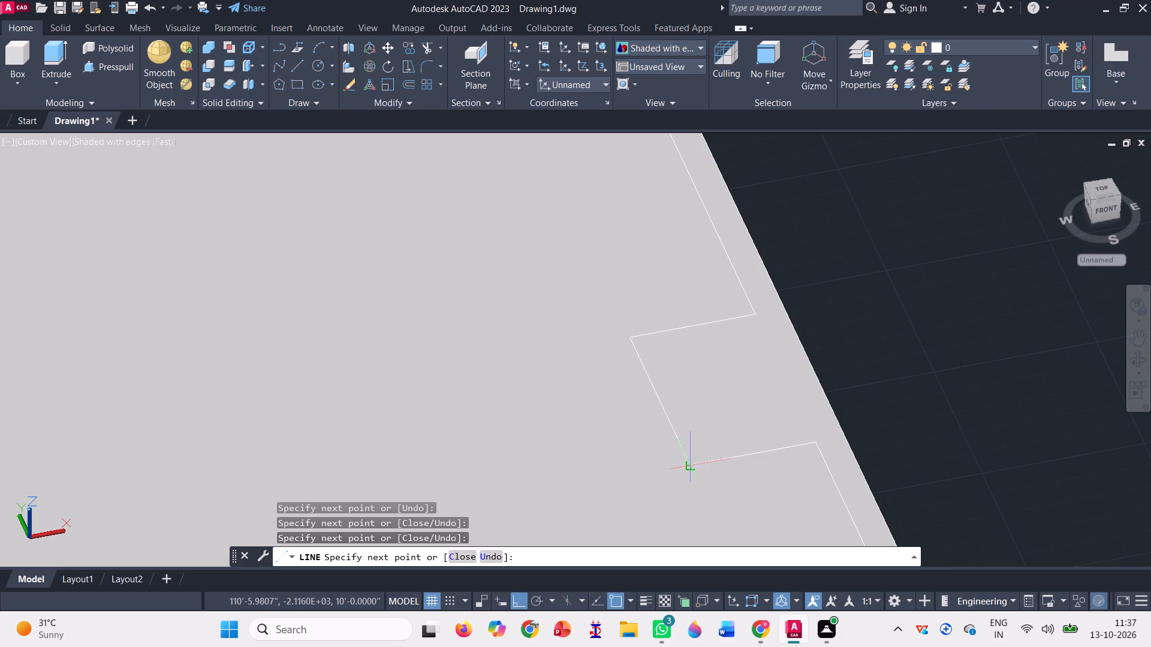
left_click(818, 442)
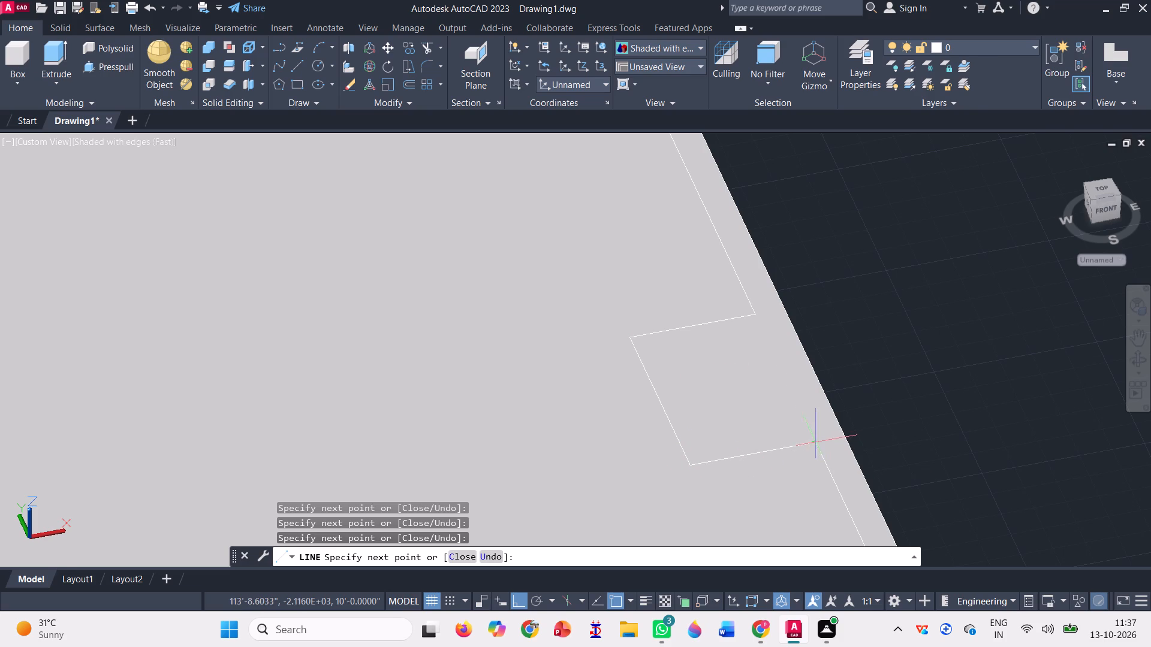
Continue the line down the east wall, around the southeast corner notch, and along the south wall to the eastern long inner wall.
scroll(581, 267, "down", 2)
scroll(602, 180, "down", 2)
scroll(711, 434, "up", 3)
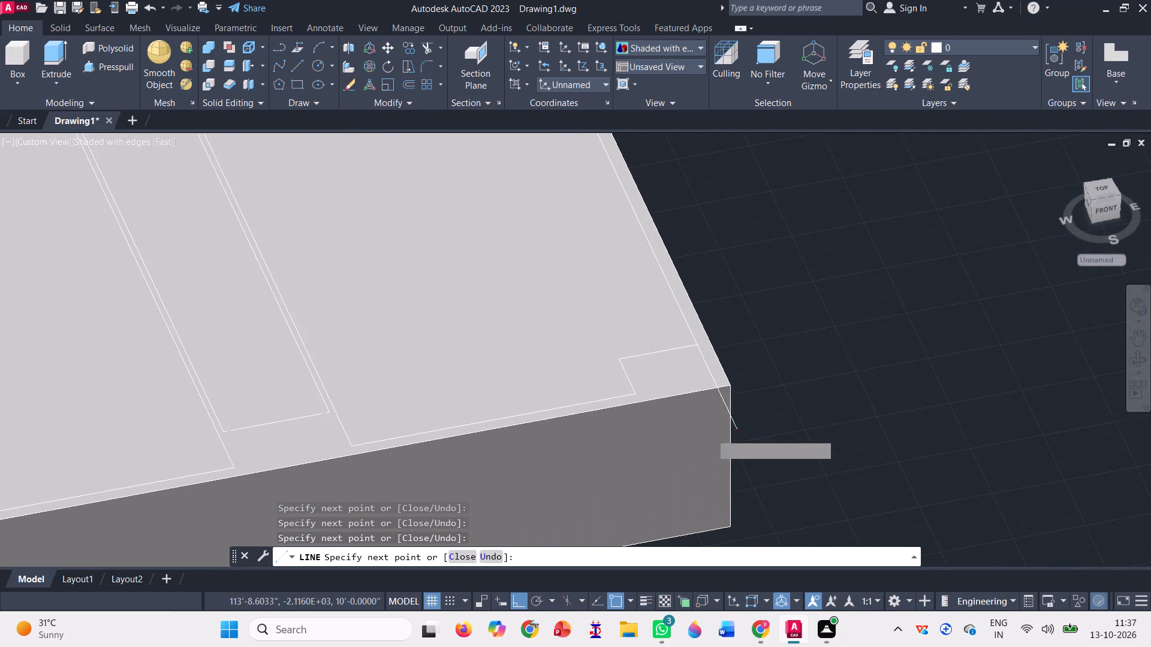
scroll(710, 362, "up", 3)
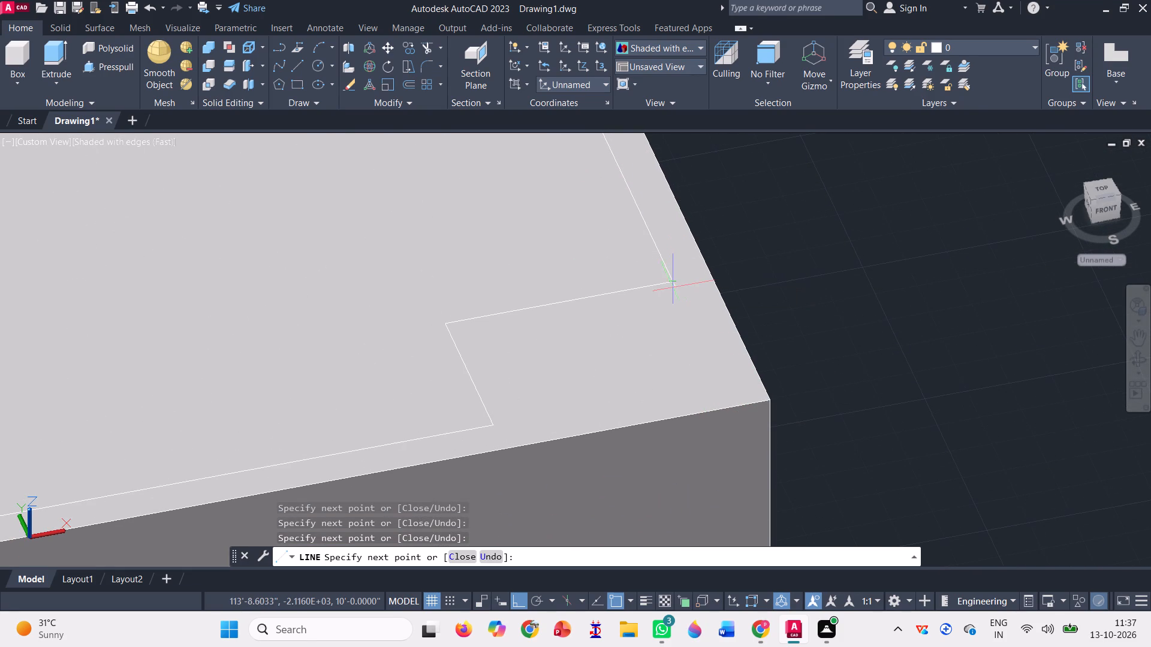
left_click(670, 281)
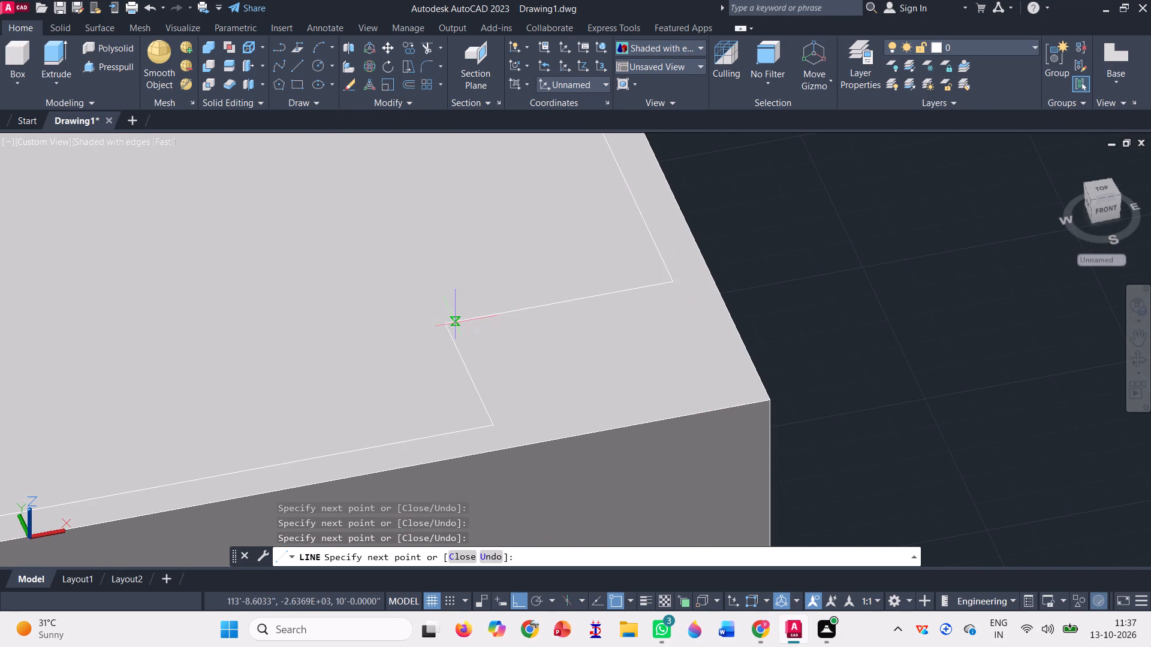
left_click(448, 321)
left_click(490, 425)
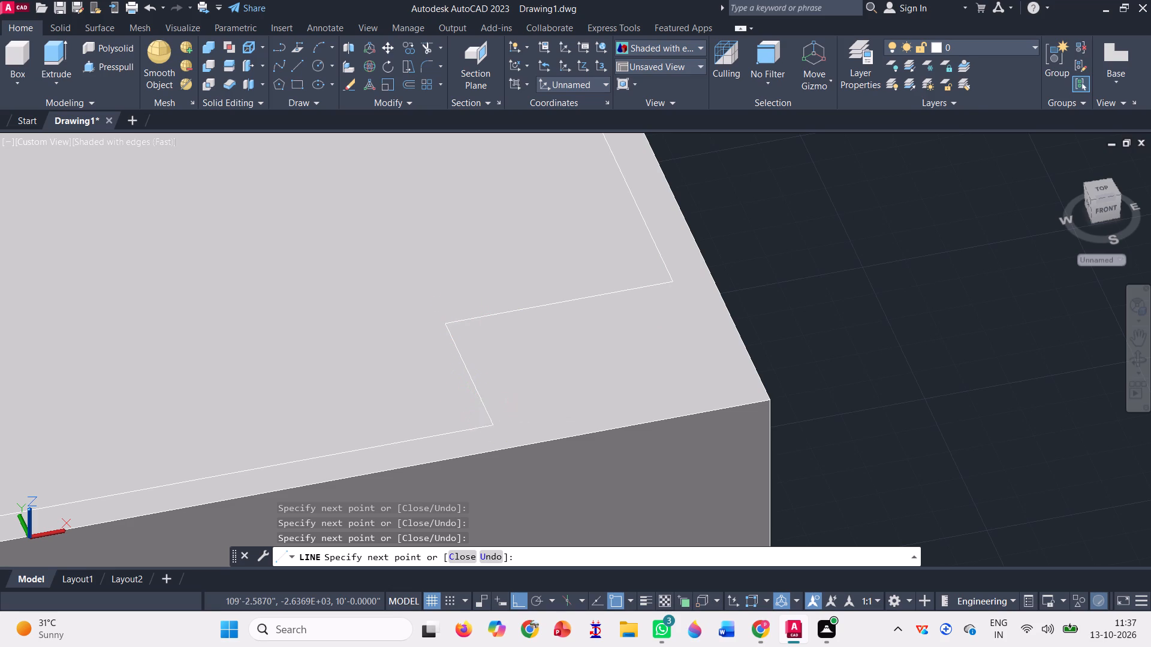
scroll(817, 422, "down", 2)
scroll(383, 488, "up", 2)
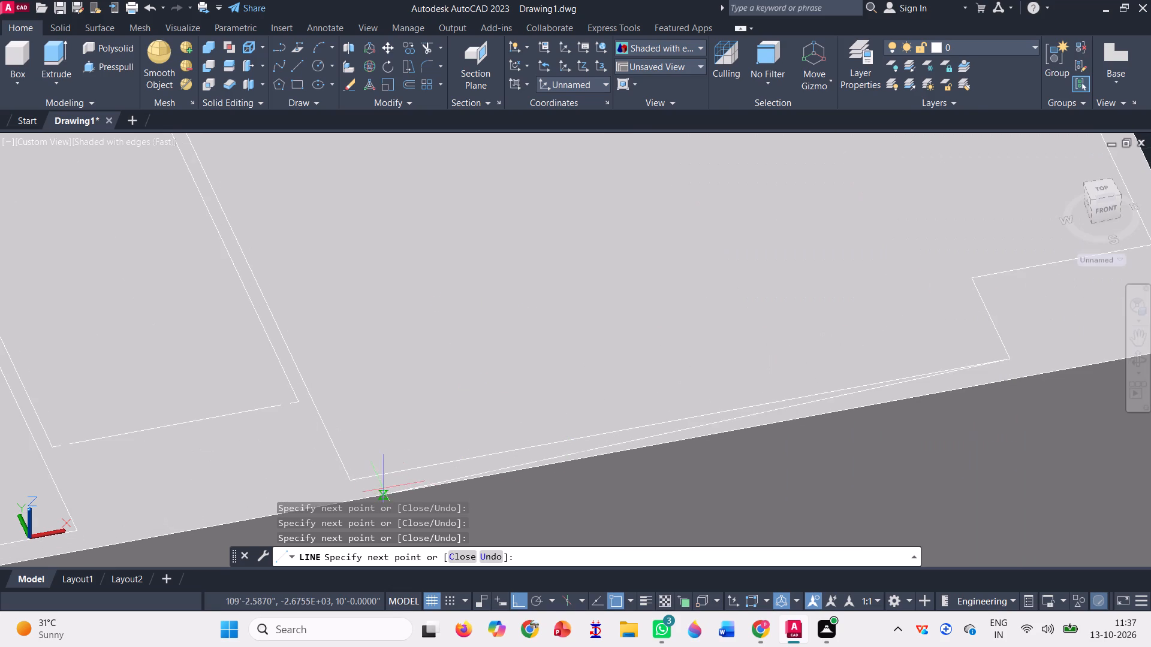
left_click(351, 478)
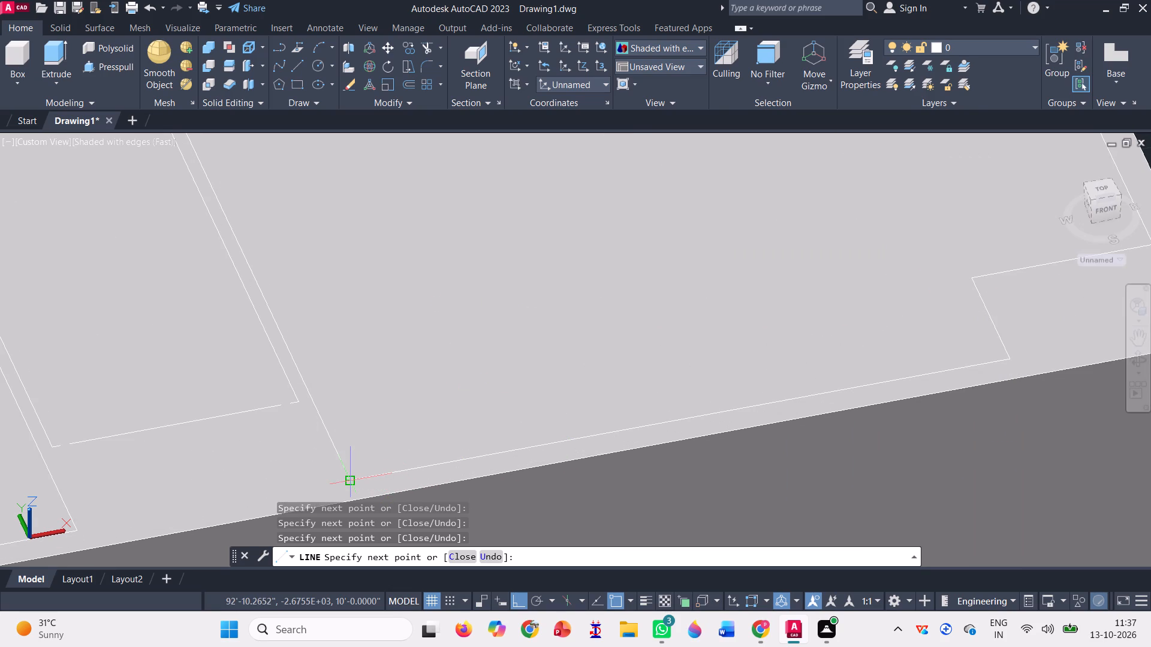
Continue the line up the east face of the eastern long inner wall and across its north end.
scroll(554, 474, "down", 5)
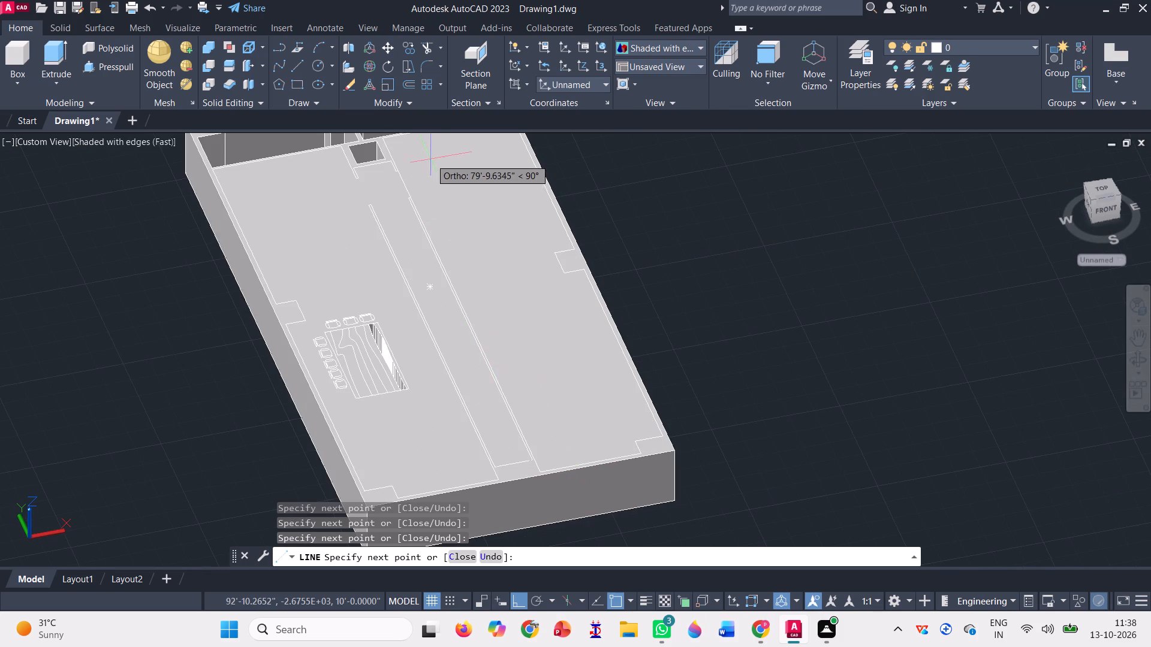
scroll(426, 170, "up", 3)
scroll(373, 266, "up", 3)
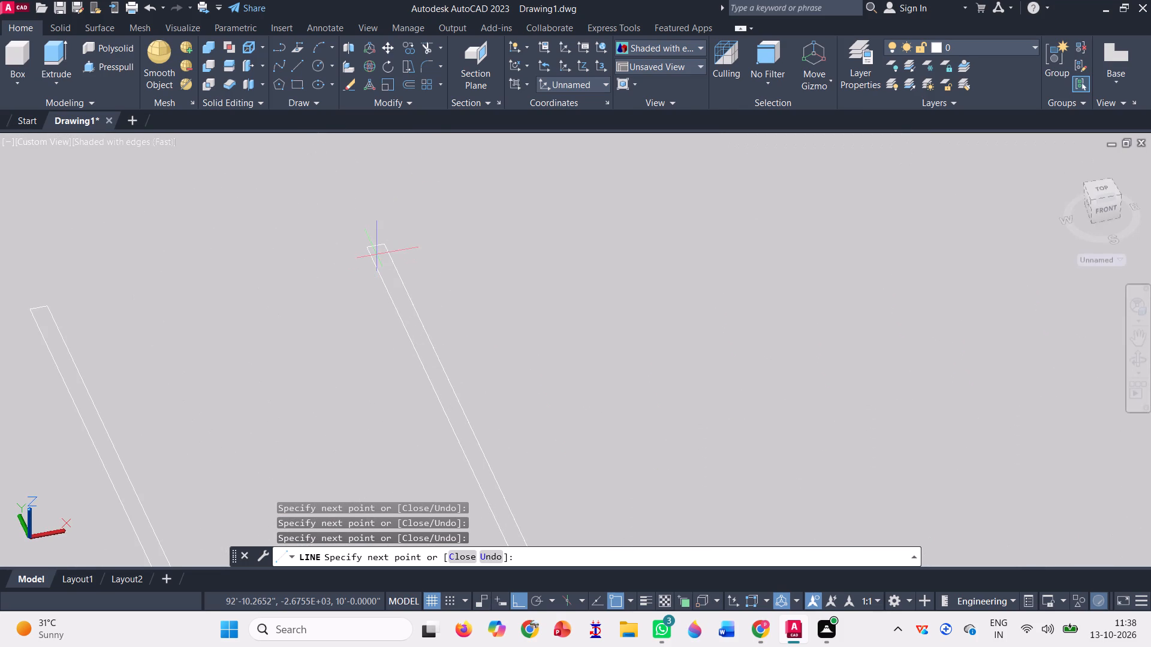
left_click(385, 245)
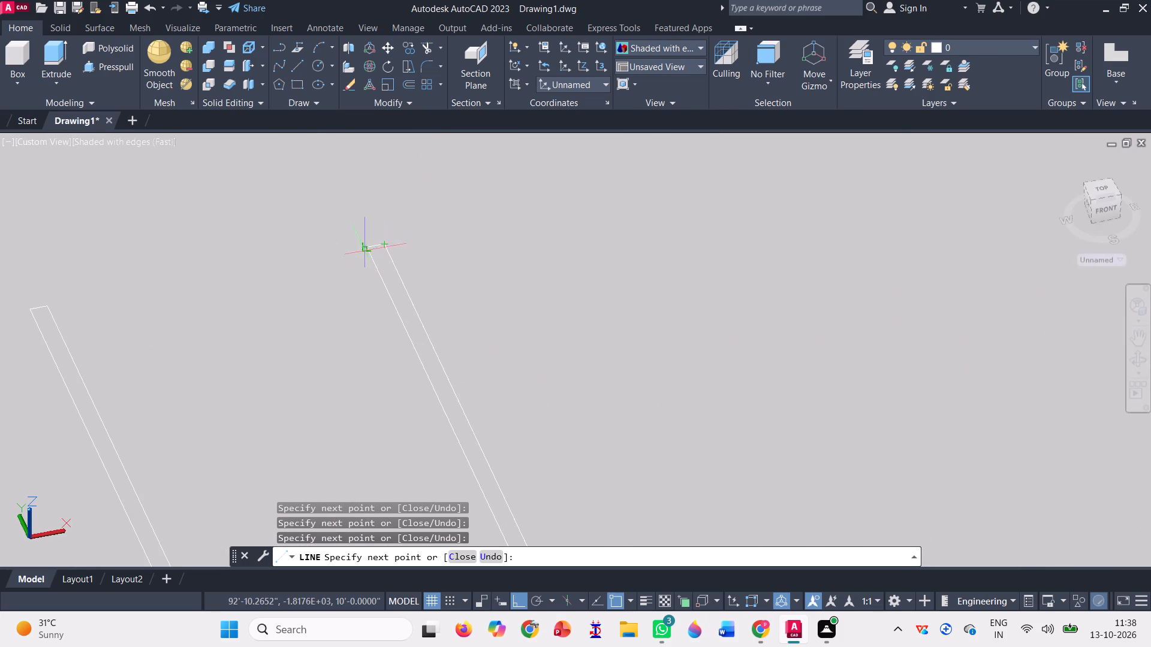
left_click(364, 248)
Continue the line down the corridor side of the eastern inner wall and across the corridor's south end.
scroll(457, 181, "down", 5)
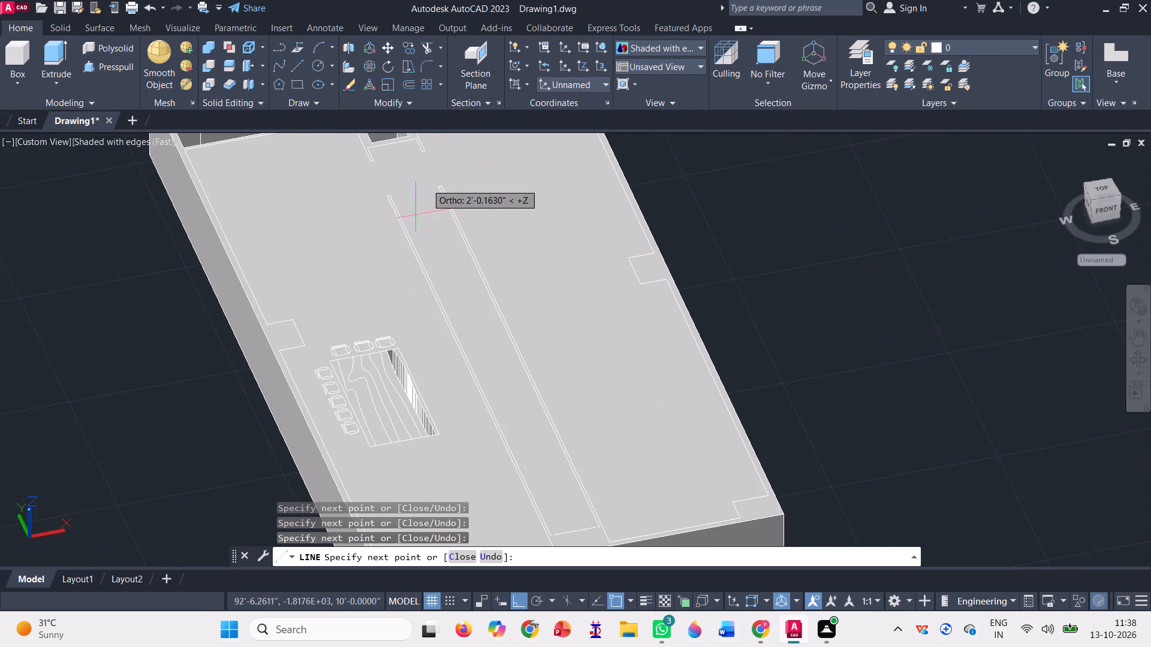
scroll(604, 523, "up", 4)
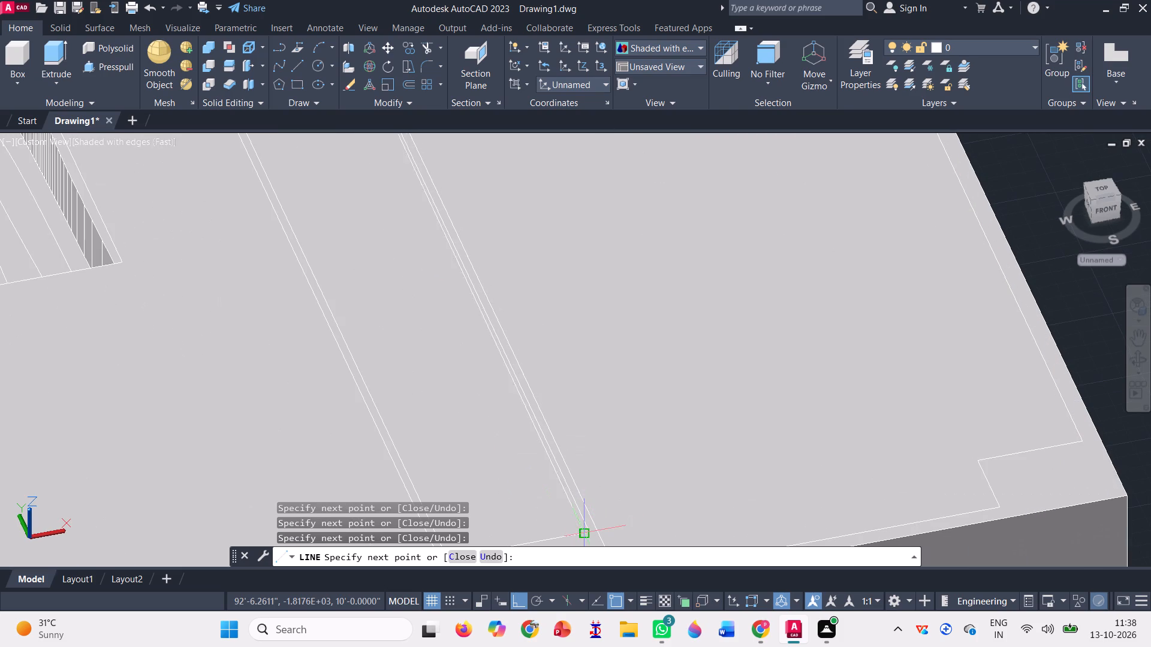
scroll(590, 526, "up", 2)
scroll(587, 388, "down", 2)
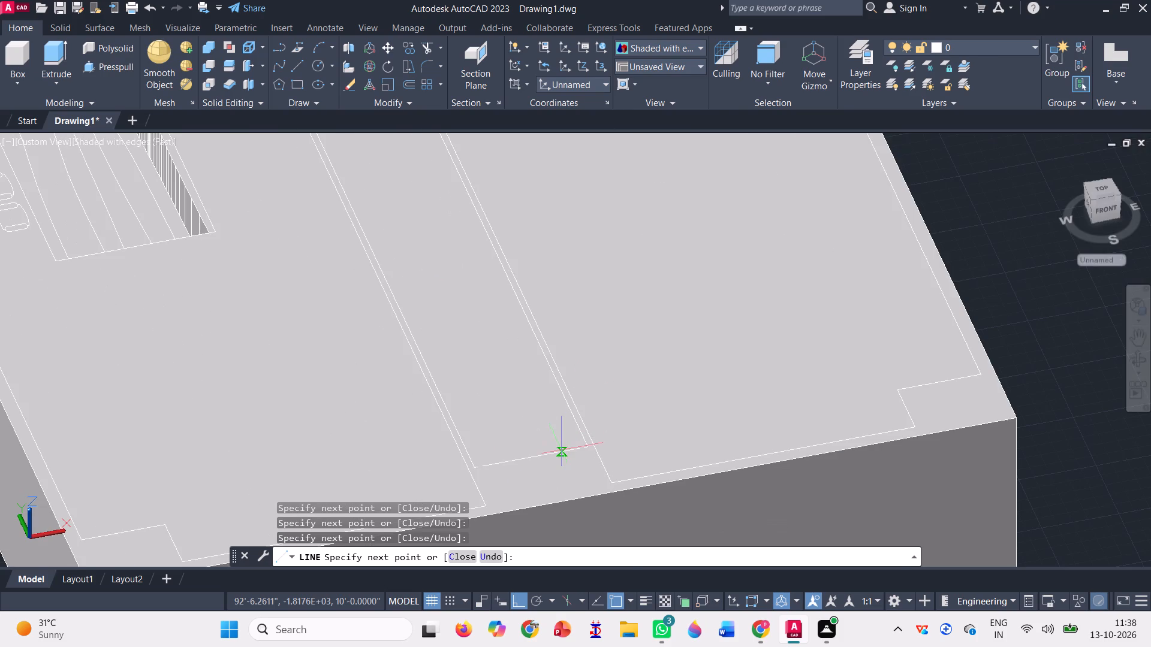
scroll(561, 449, "up", 5)
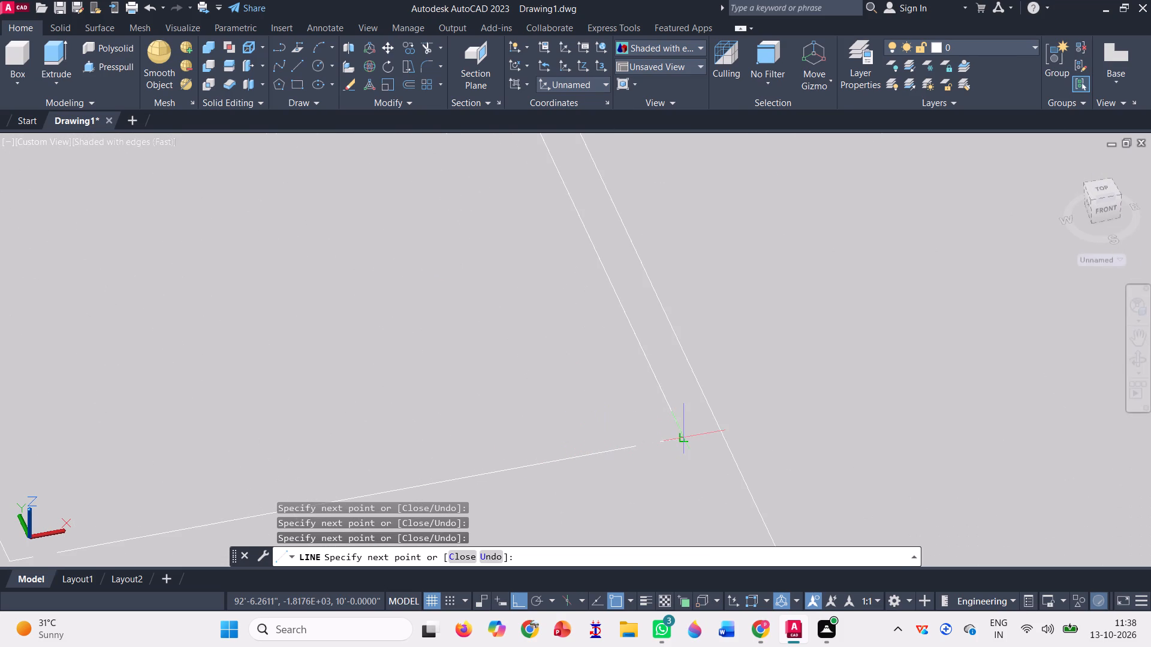
left_click(685, 436)
scroll(839, 412, "down", 2)
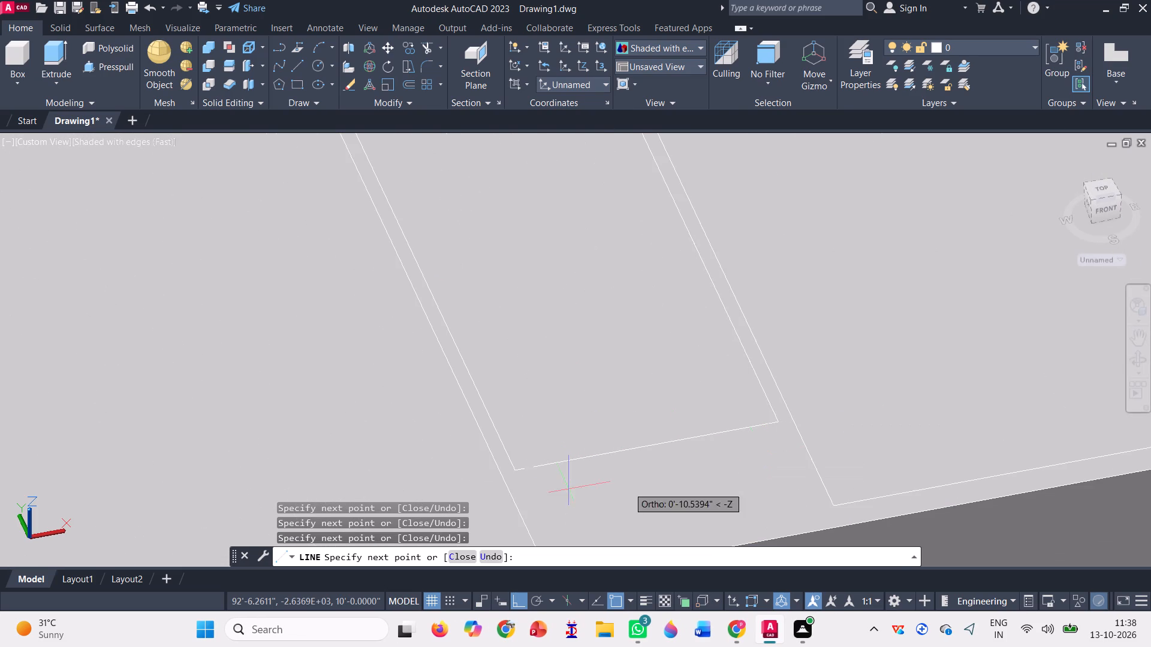
scroll(499, 462, "up", 3)
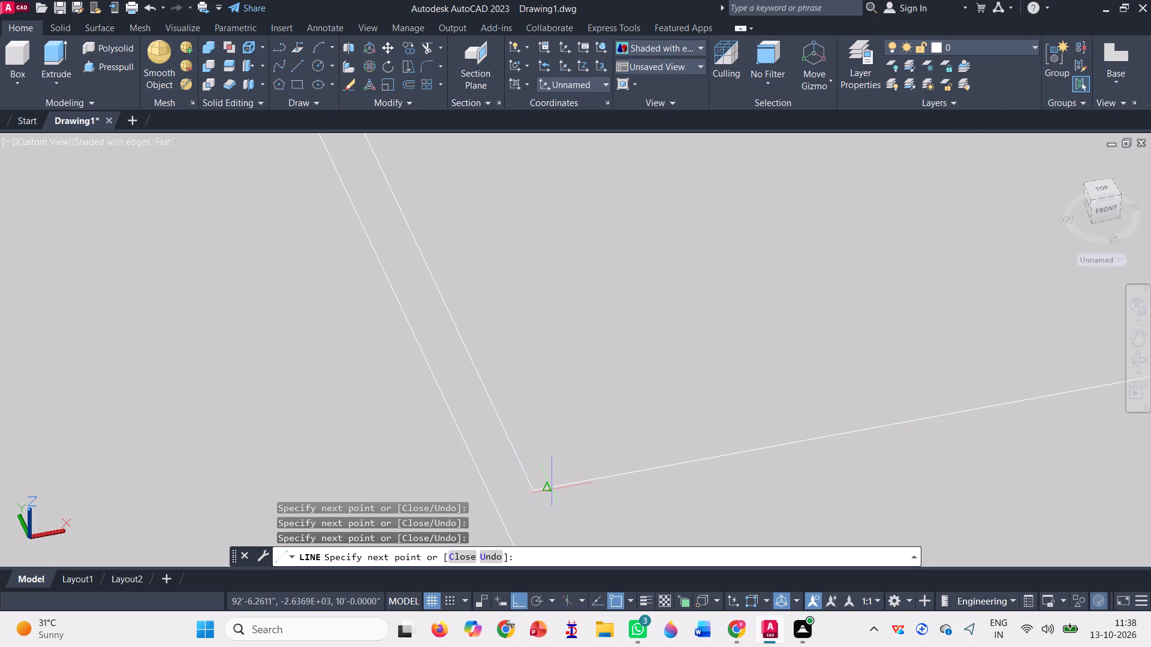
left_click(531, 489)
Continue the line up the corridor side of the western long inner wall and across its north end.
scroll(531, 514, "down", 7)
scroll(372, 186, "up", 2)
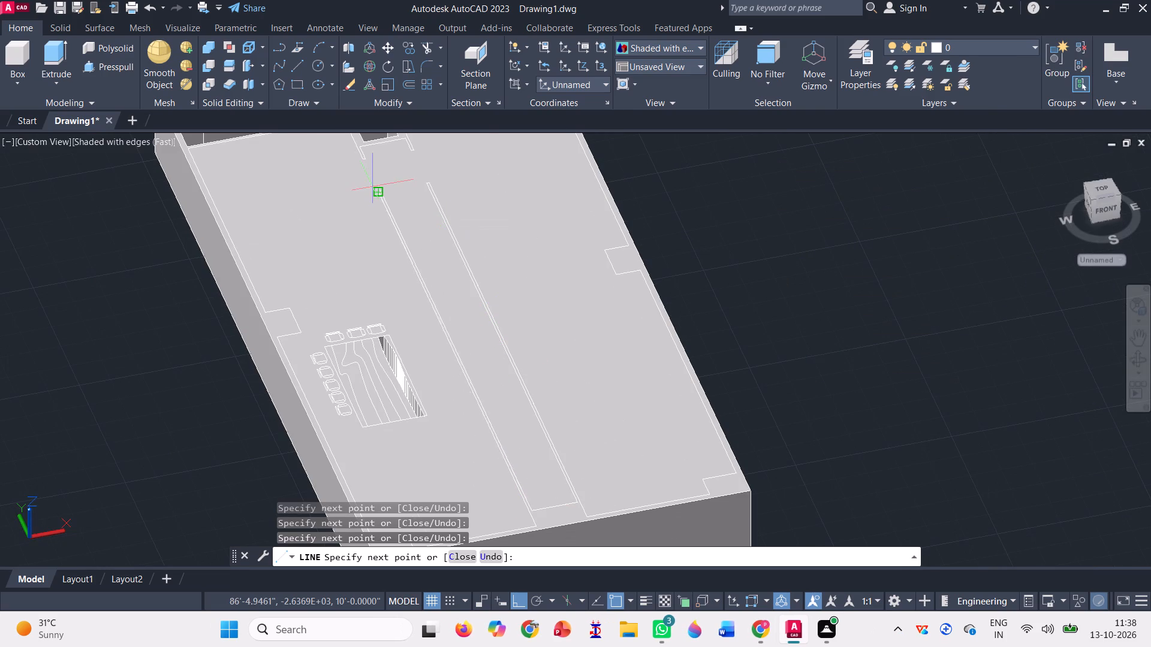
scroll(372, 185, "up", 5)
scroll(402, 227, "up", 3)
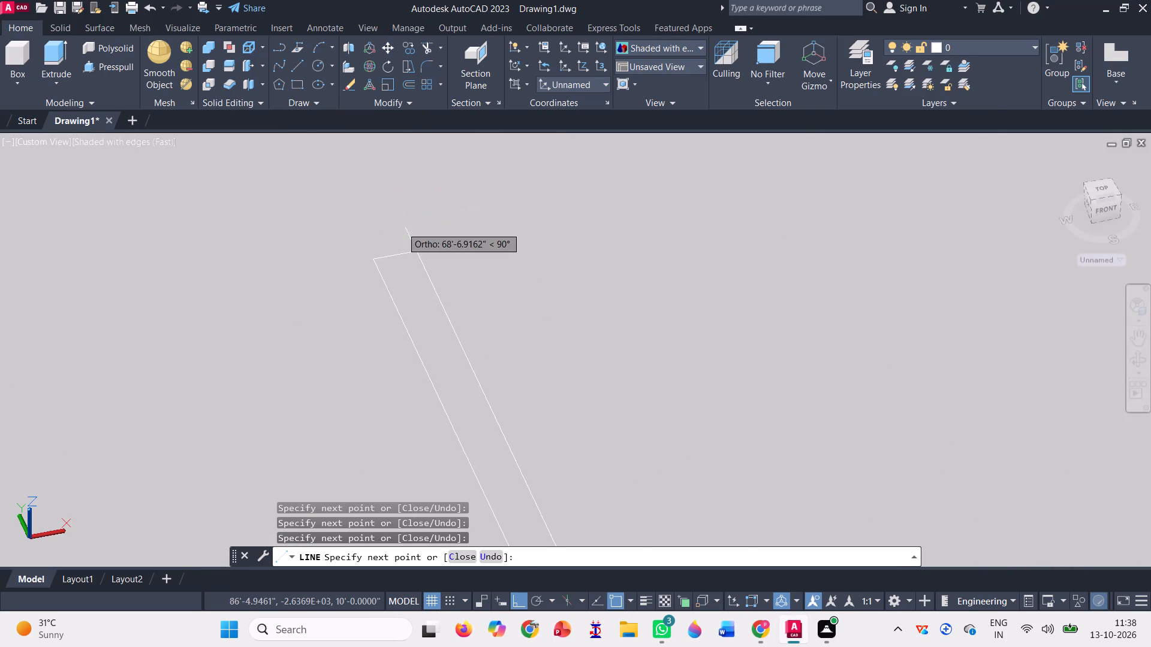
left_click(418, 247)
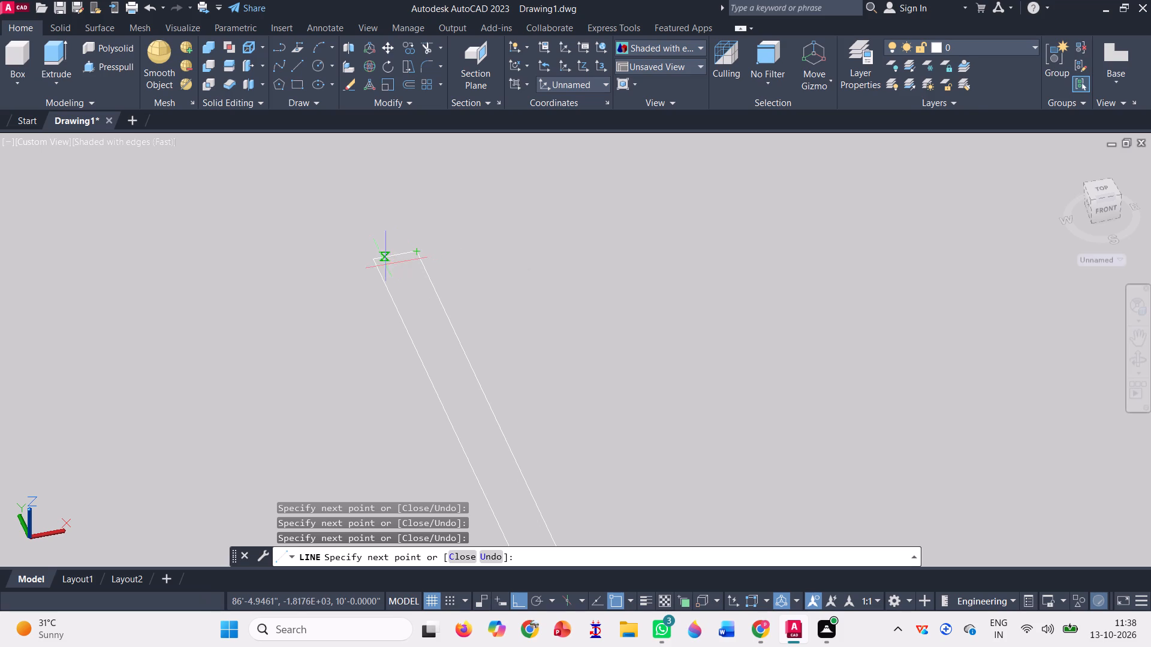
left_click(376, 258)
Continue the line down the west face of the western inner wall to its corner with the south wall outline.
scroll(375, 244, "down", 3)
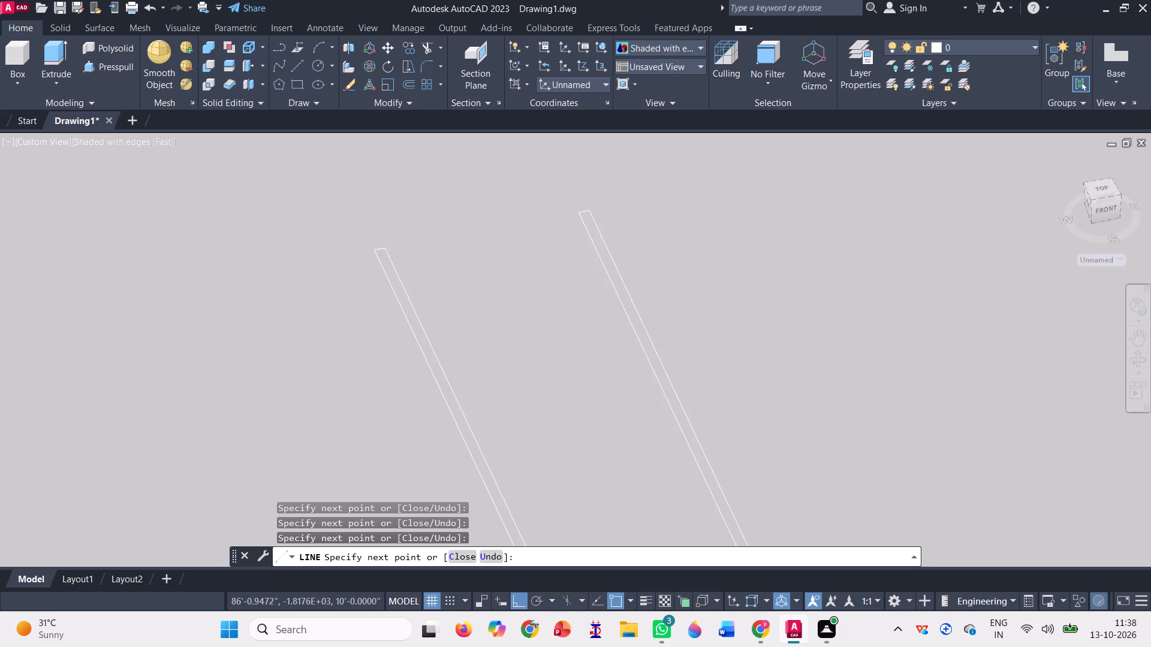
scroll(375, 244, "down", 6)
scroll(418, 337, "up", 3)
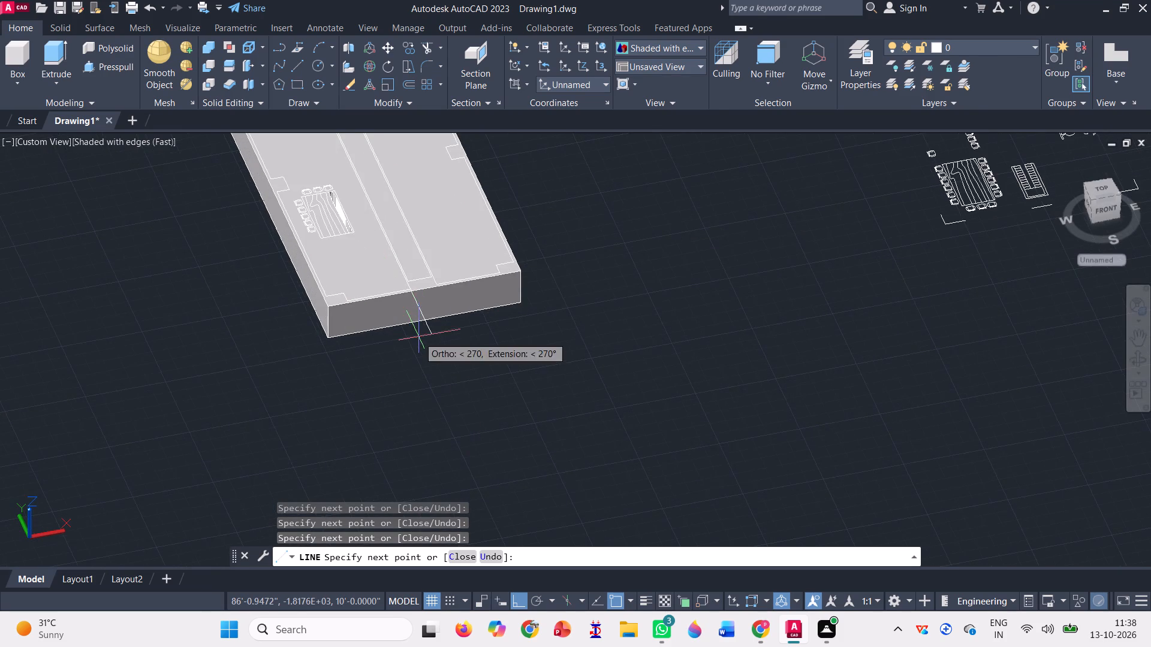
scroll(405, 220, "up", 3)
scroll(405, 361, "up", 2)
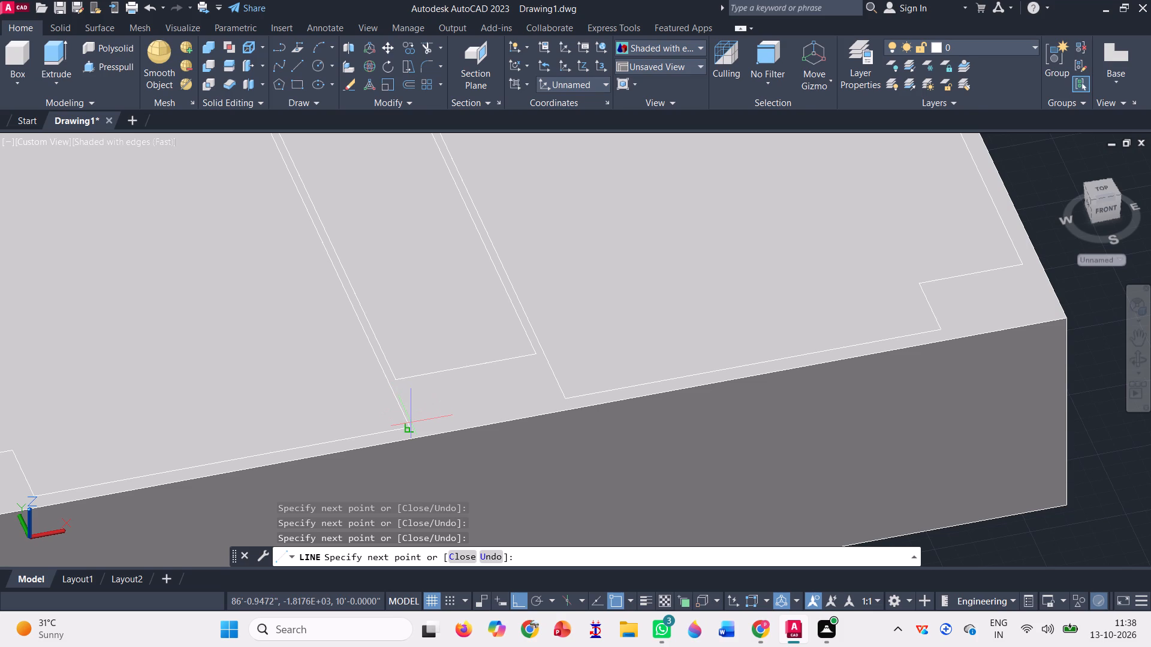
left_click(407, 427)
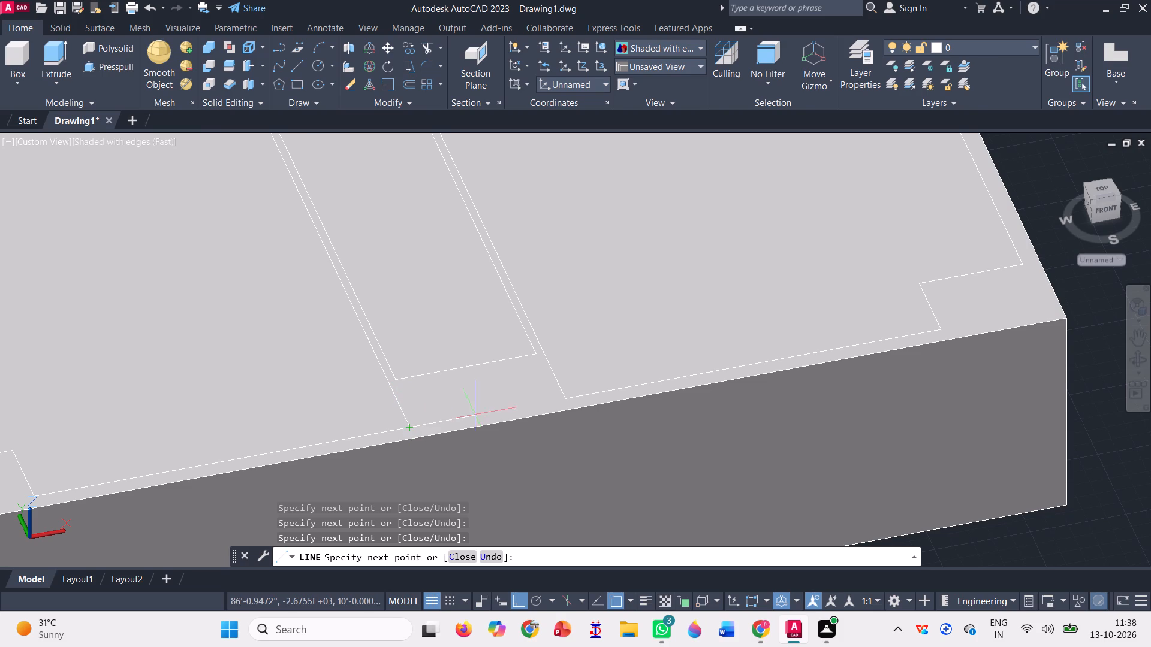
Continue the line west along the south wall outline and around the southwest corner column notch.
scroll(587, 393, "down", 2)
scroll(354, 442, "up", 3)
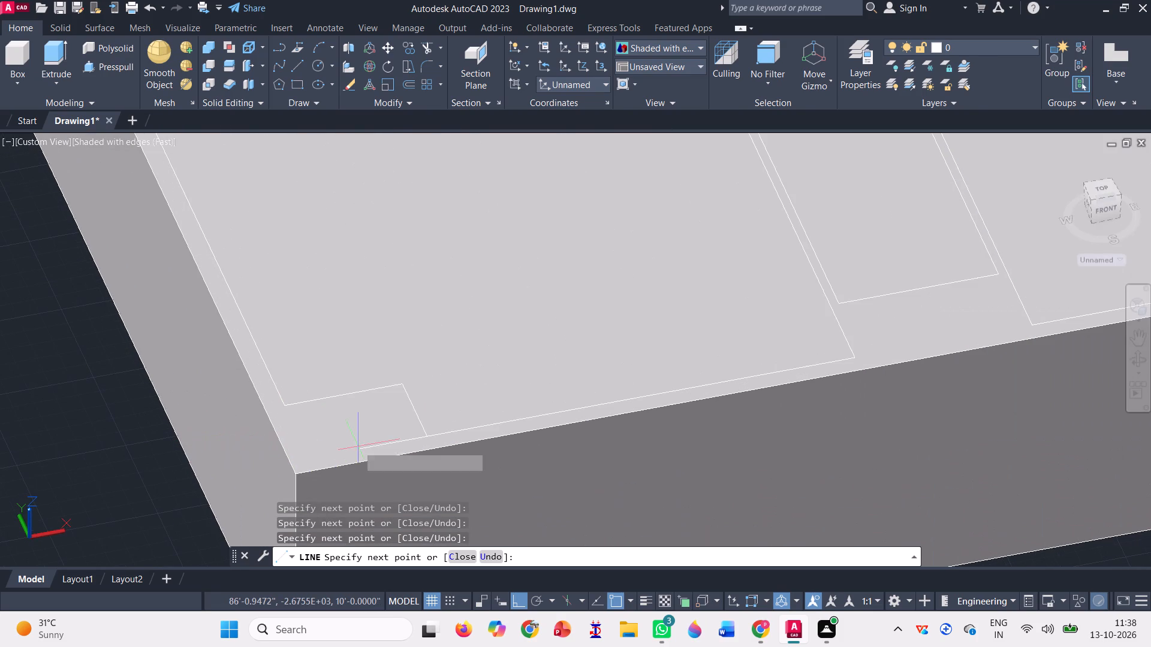
scroll(435, 442, "up", 2)
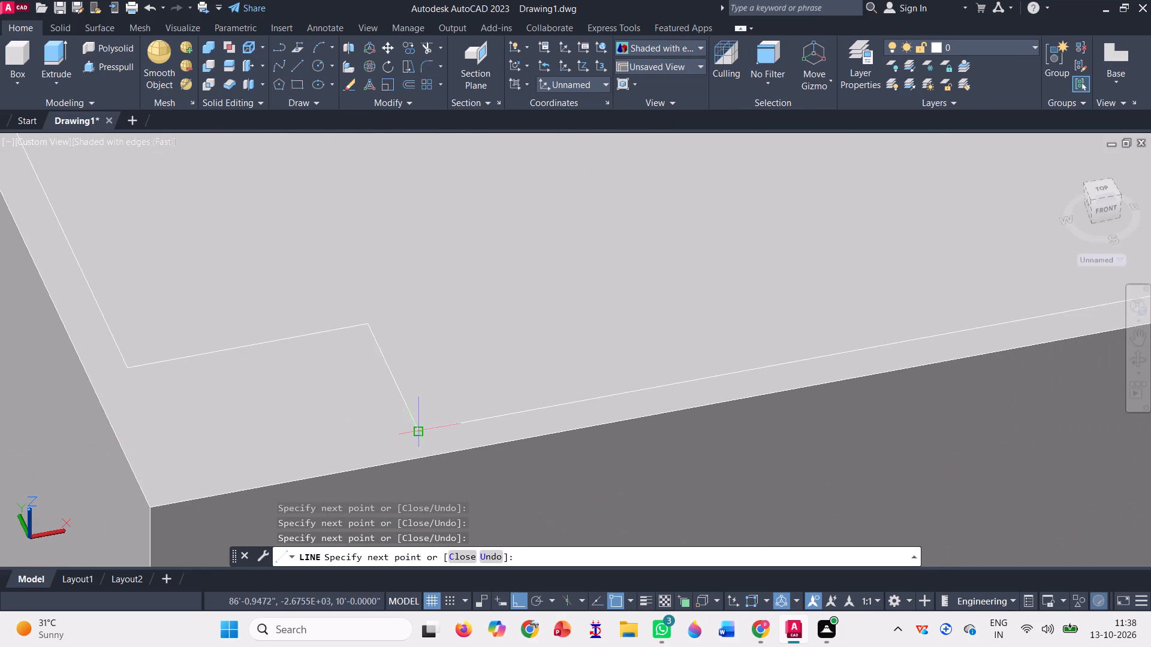
left_click(420, 428)
left_click(367, 323)
left_click(128, 362)
Continue the line north along the west wall outline and around the column notch midway along it.
scroll(393, 469, "down", 5)
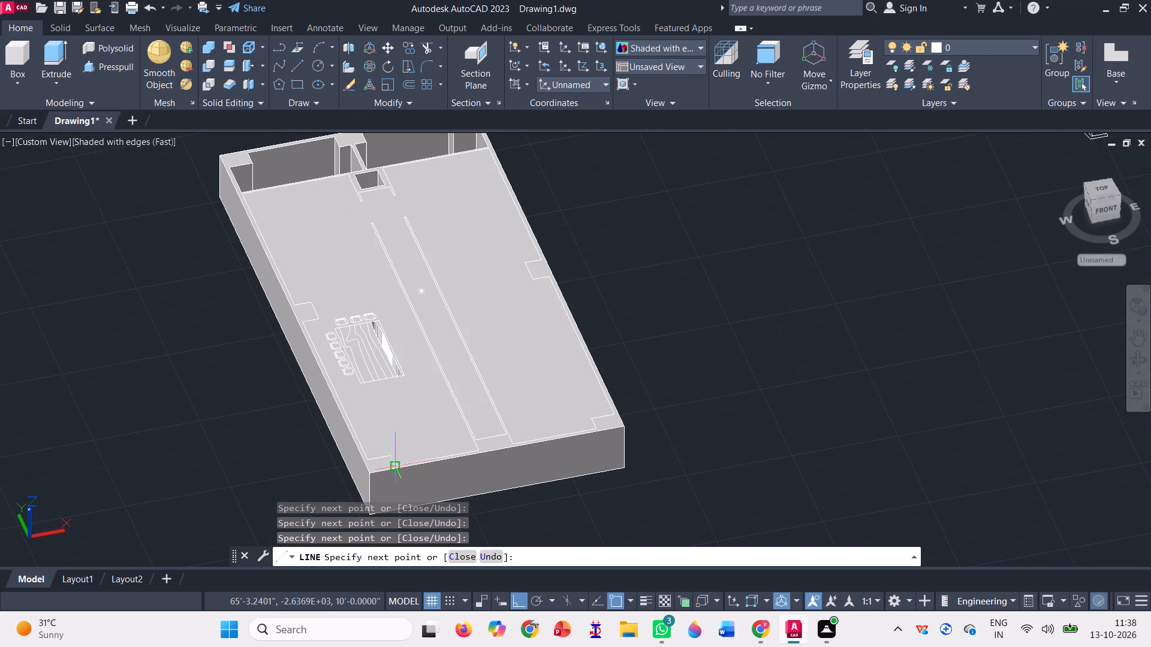
scroll(314, 258, "up", 3)
scroll(266, 432, "up", 1)
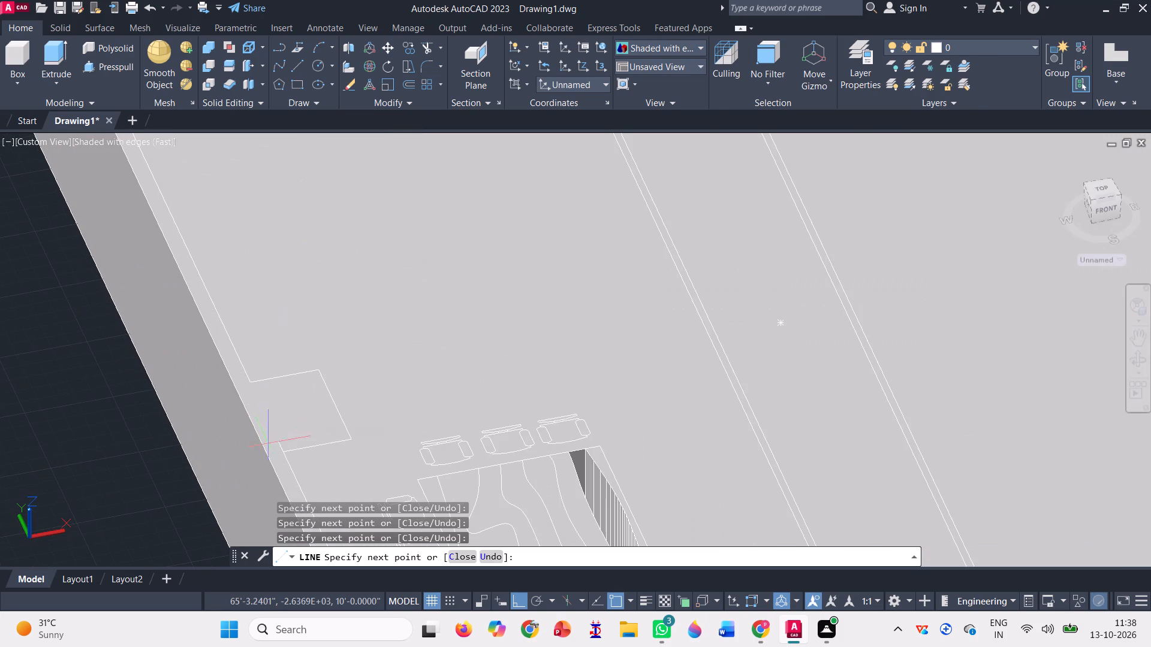
left_click(285, 449)
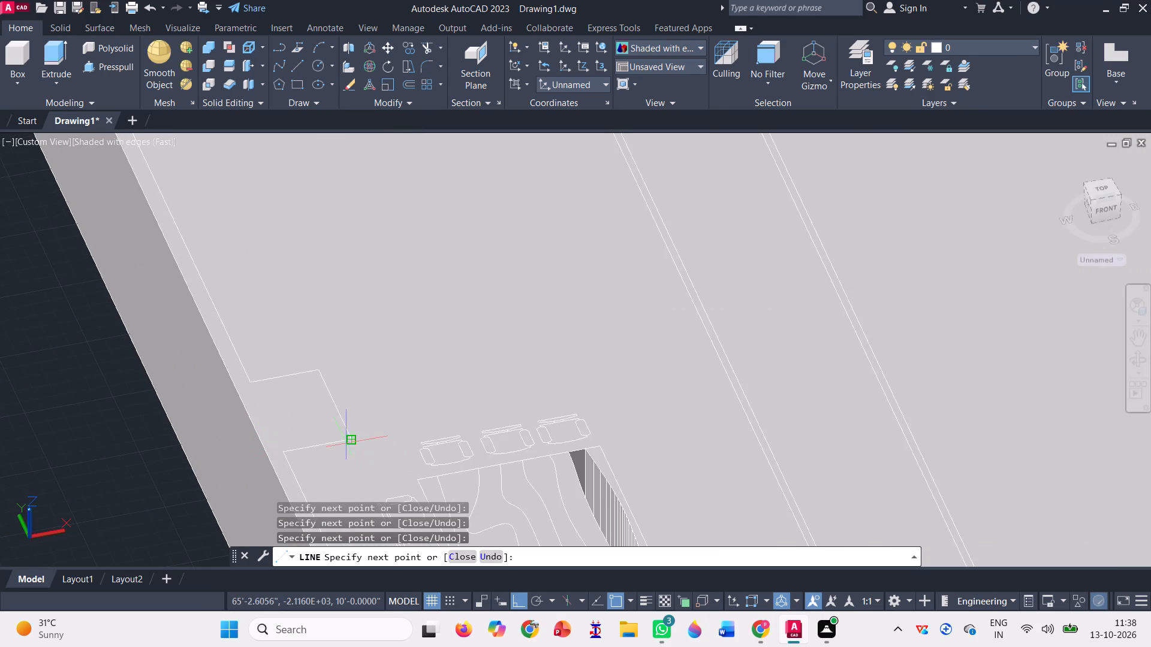
left_click(349, 437)
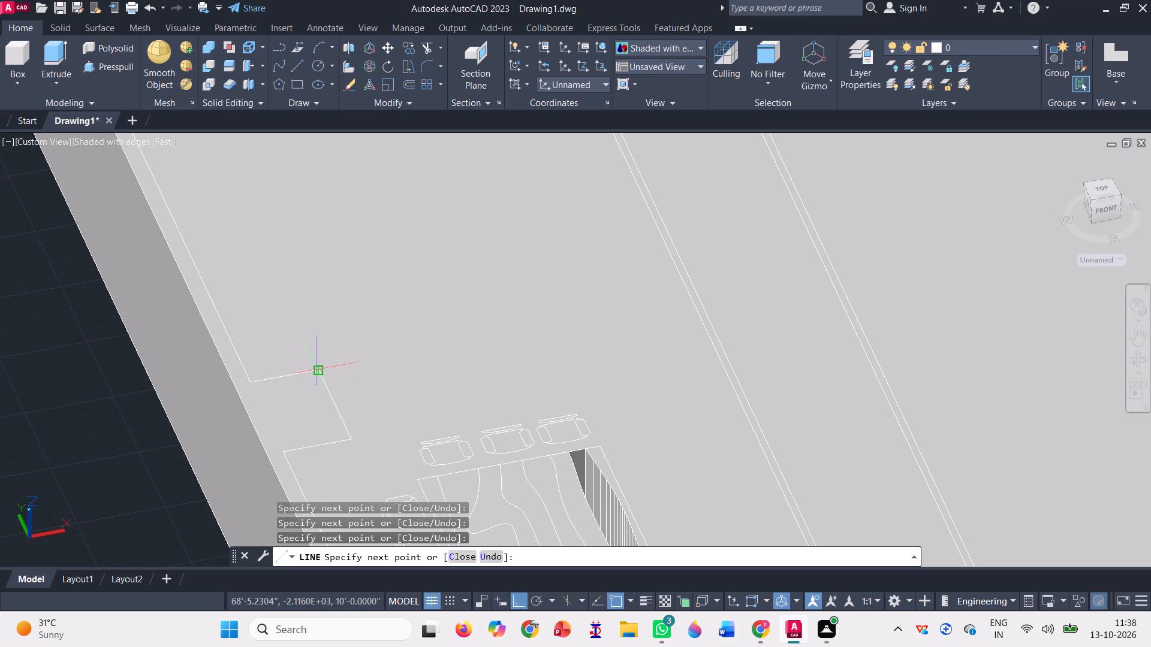
left_click(316, 367)
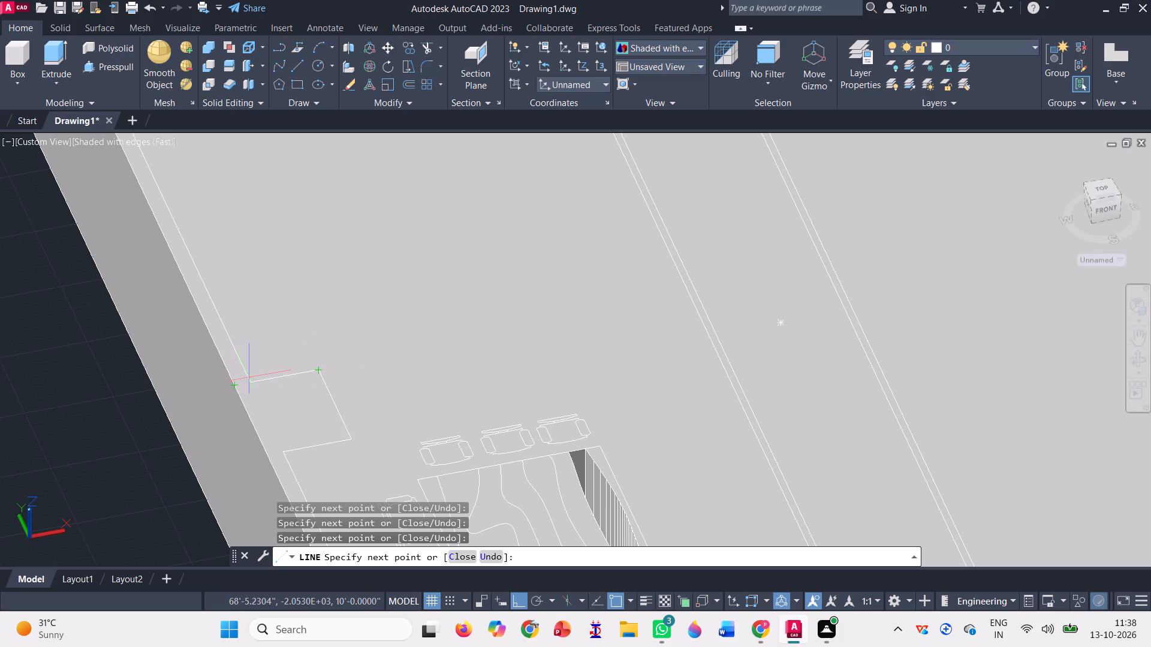
left_click(251, 379)
Continue the line up to the northwest corner and along the north wall outline to the west side of the shaft.
scroll(289, 438, "down", 3)
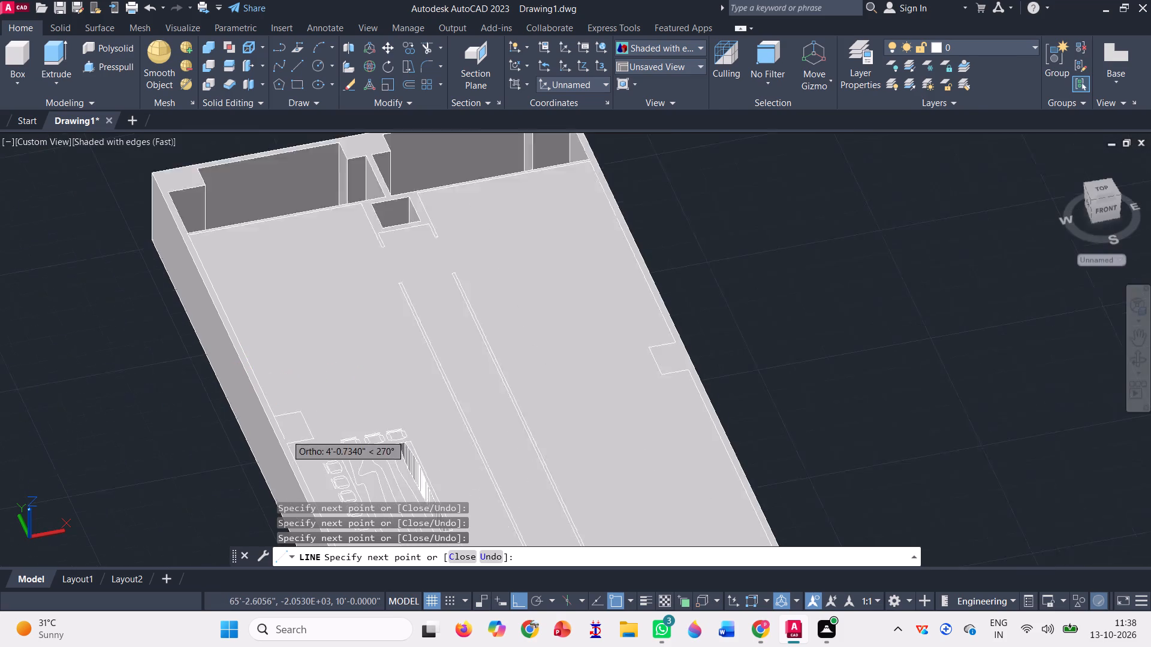
scroll(254, 315, "up", 3)
scroll(171, 282, "up", 3)
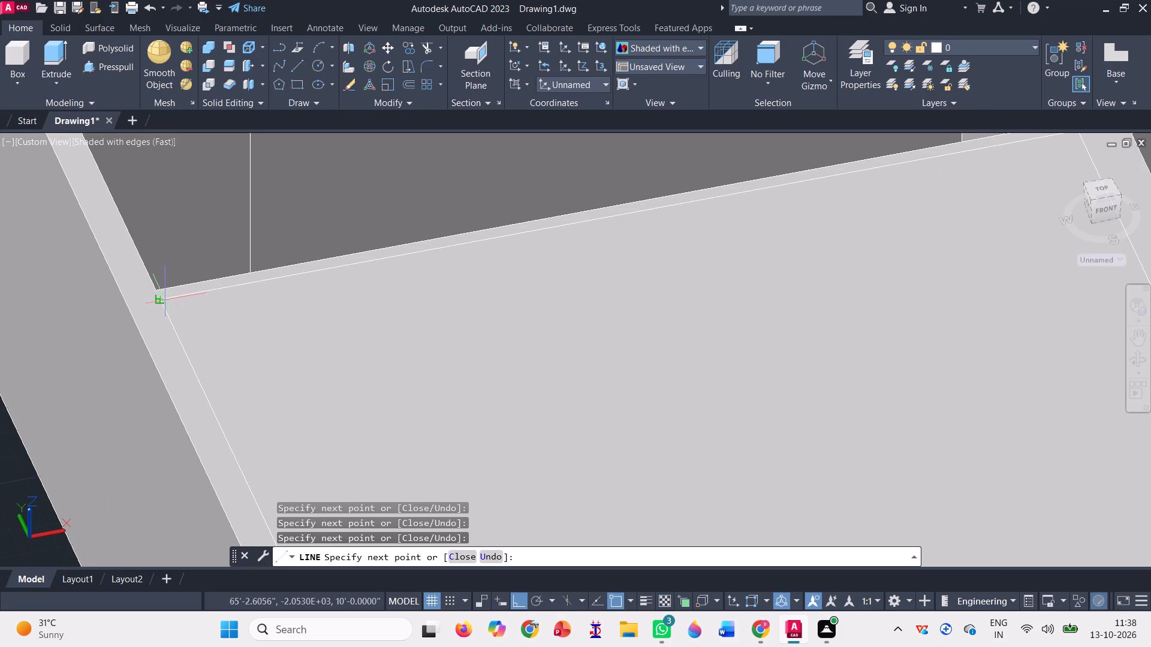
left_click(162, 300)
scroll(111, 347, "down", 2)
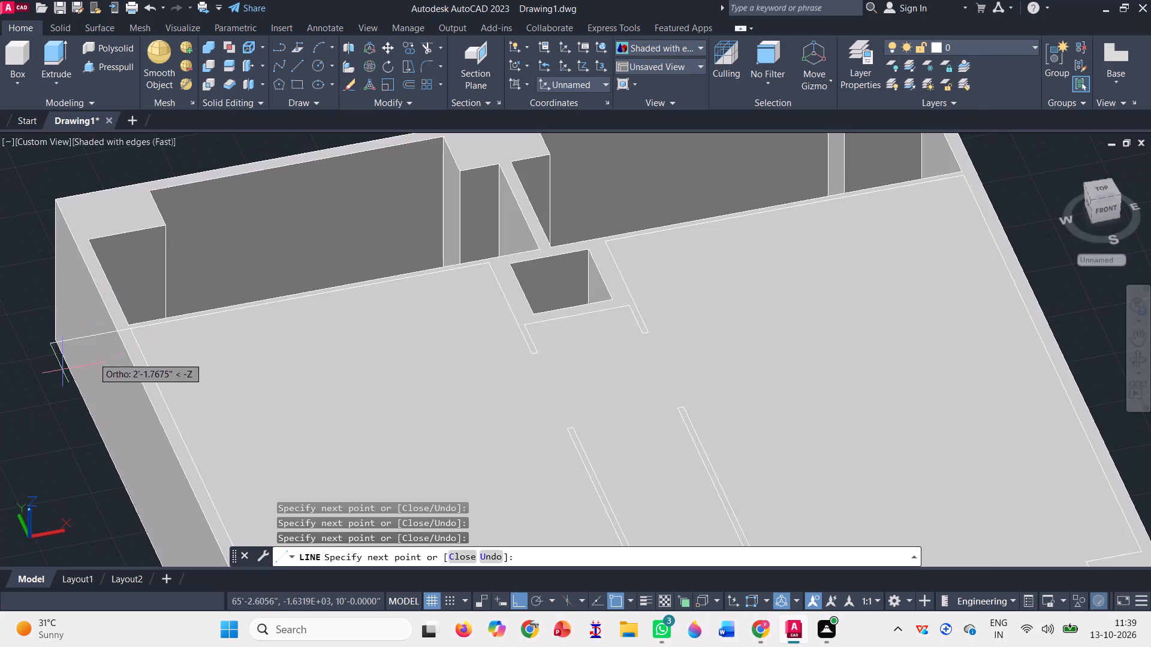
scroll(501, 270, "up", 3)
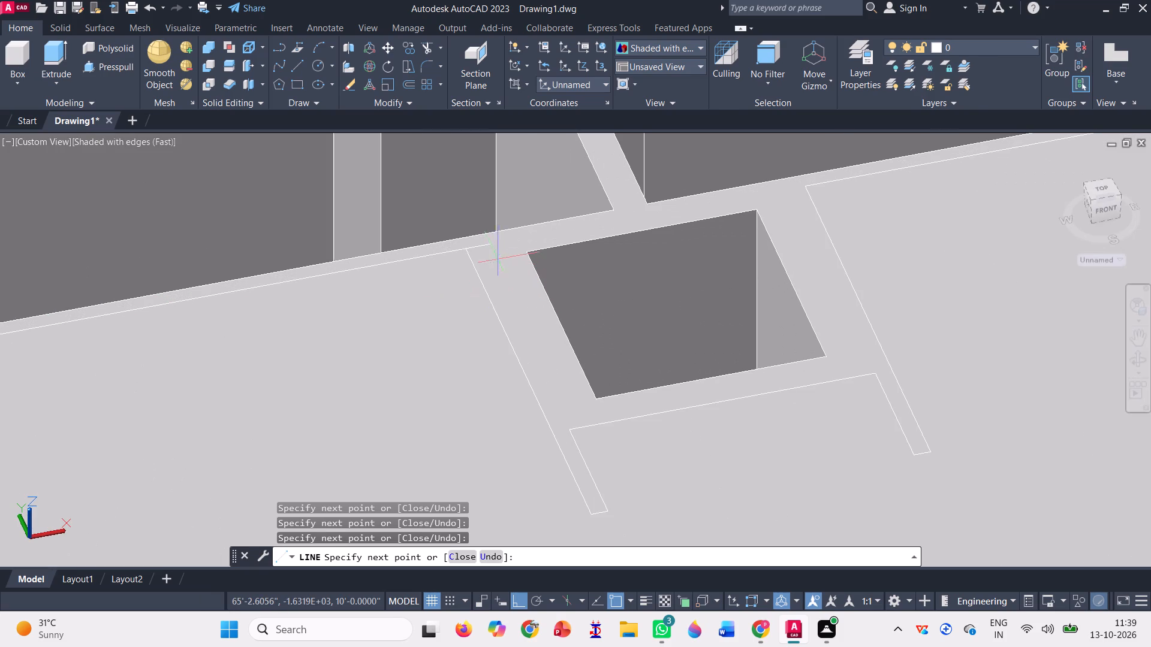
left_click(467, 249)
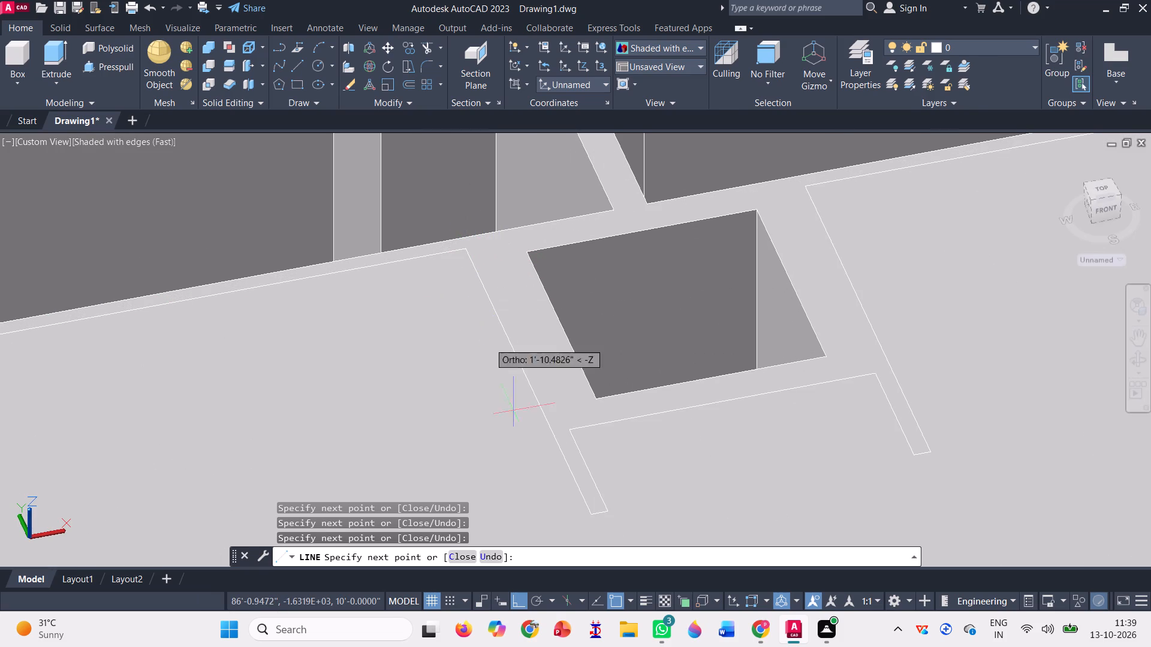
Continue the line around the western stub wall, along the south side of the shaft and around the eastern stub wall.
left_click(591, 517)
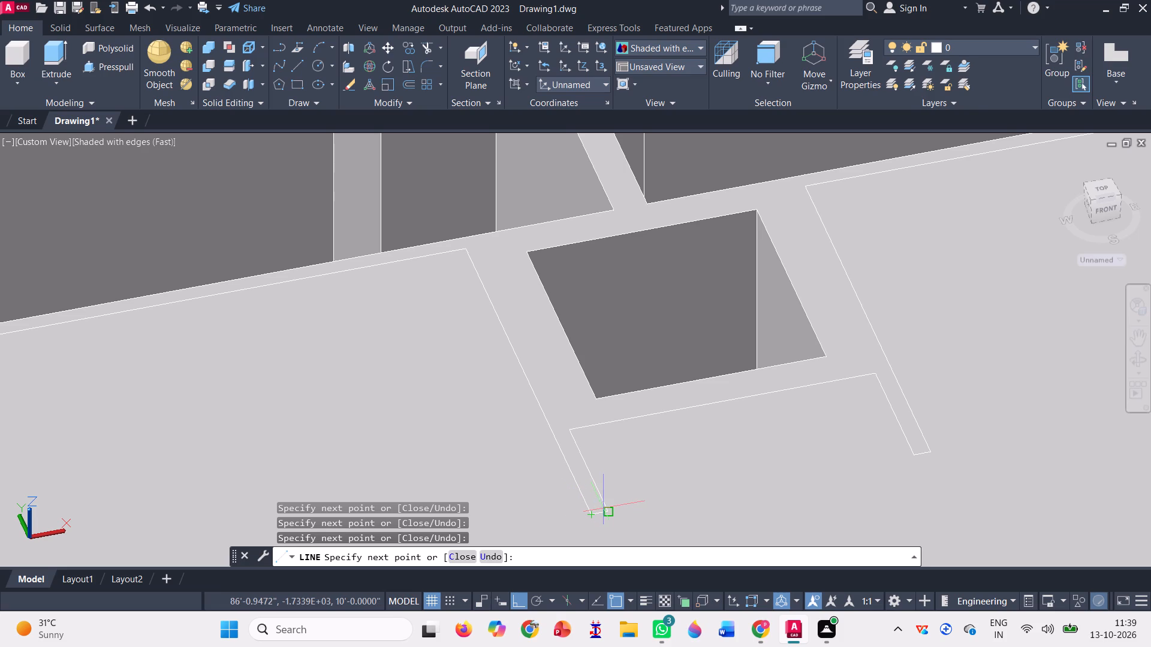
left_click(606, 507)
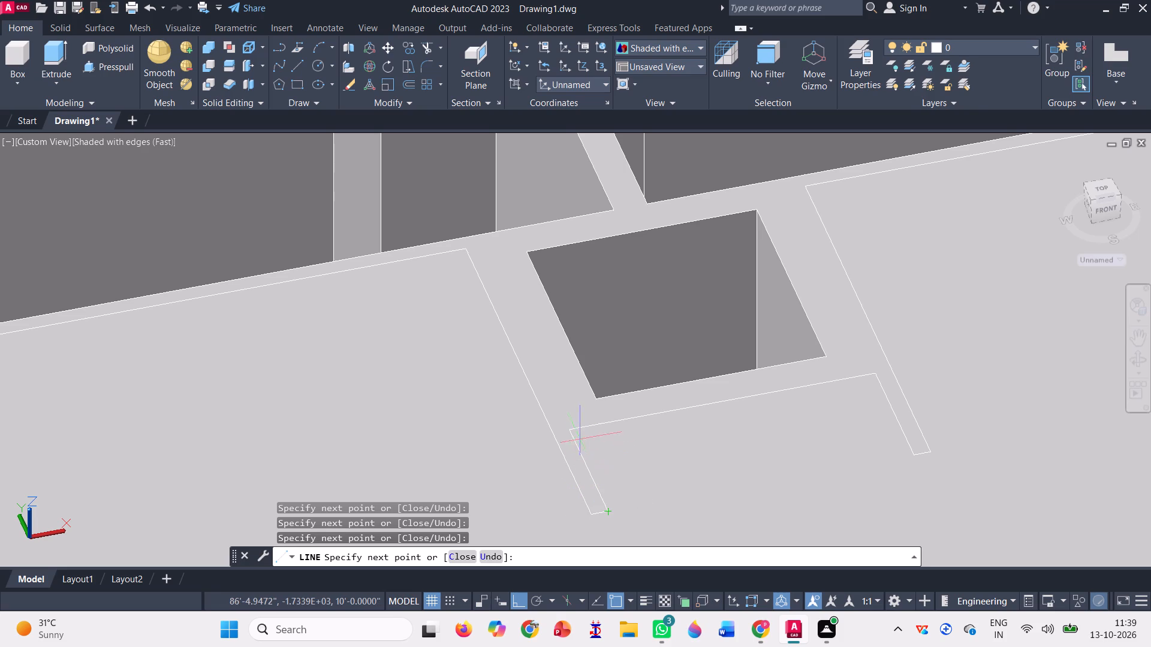
left_click(570, 430)
scroll(330, 473, "down", 1)
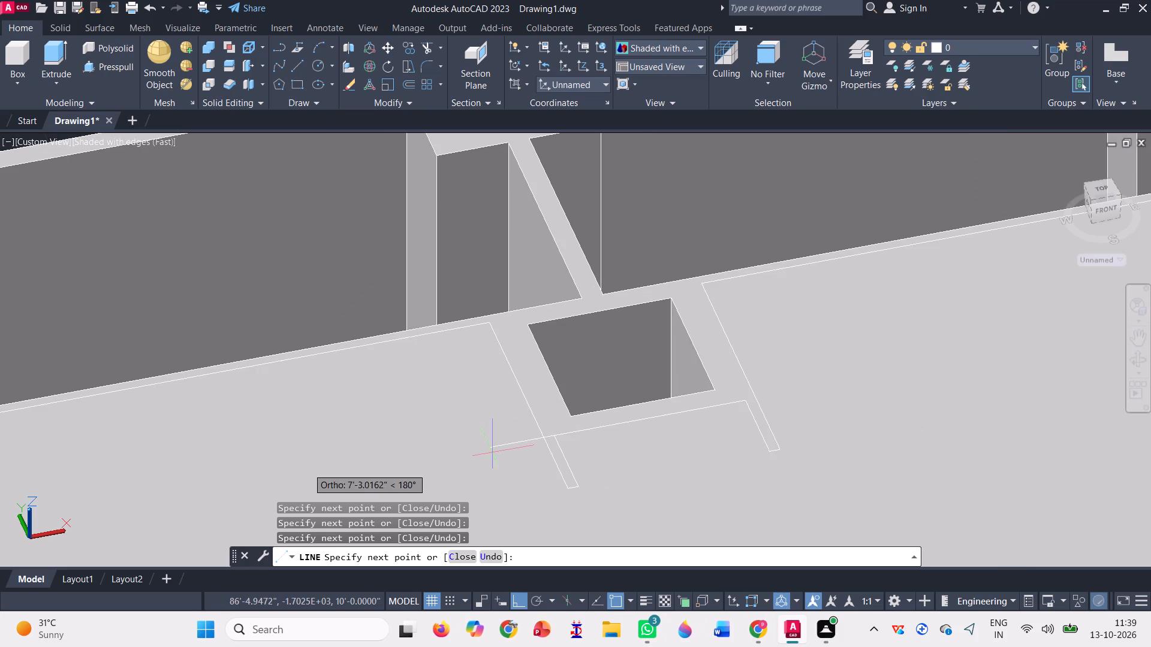
scroll(760, 412, "up", 2)
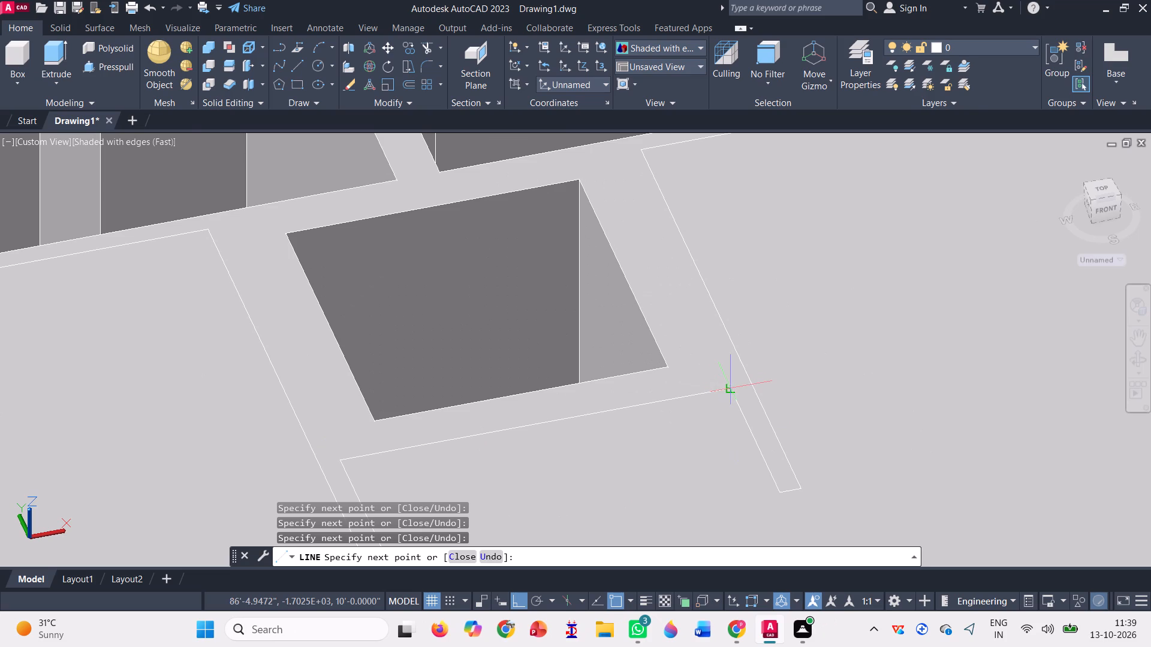
left_click(731, 387)
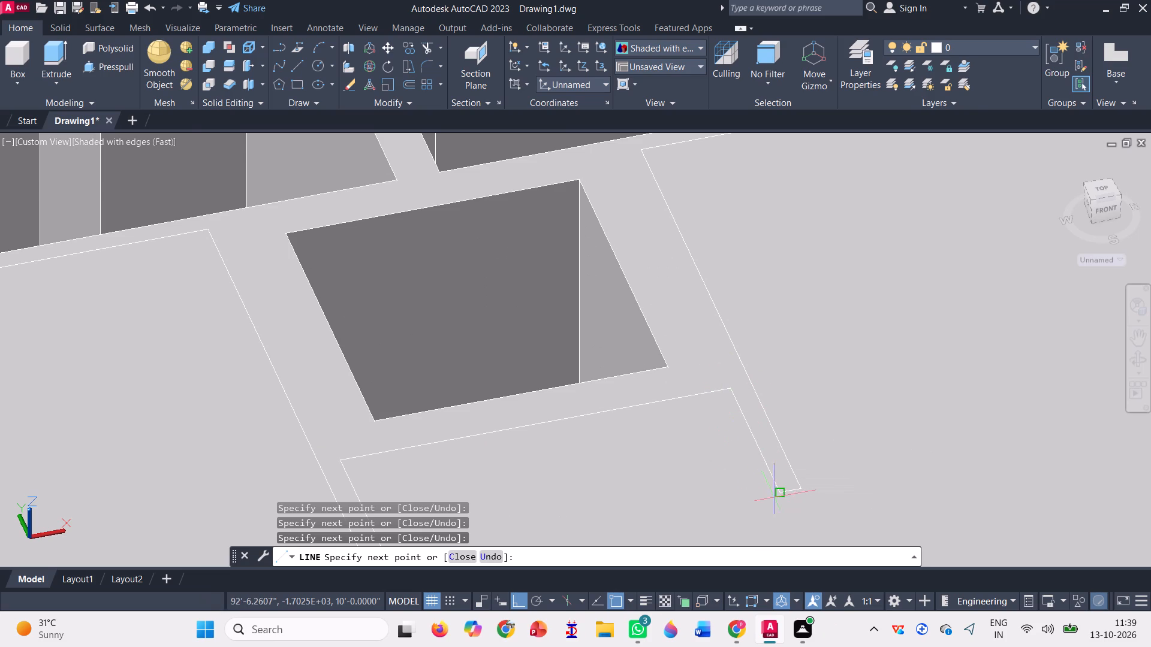
left_click(777, 495)
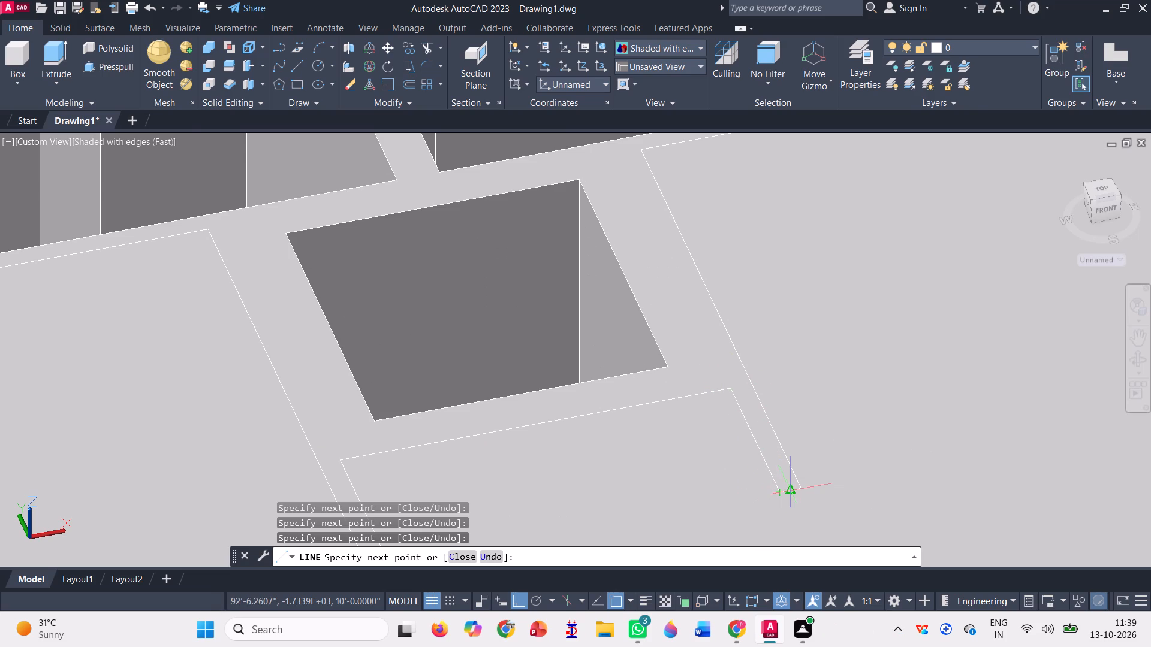
left_click(802, 487)
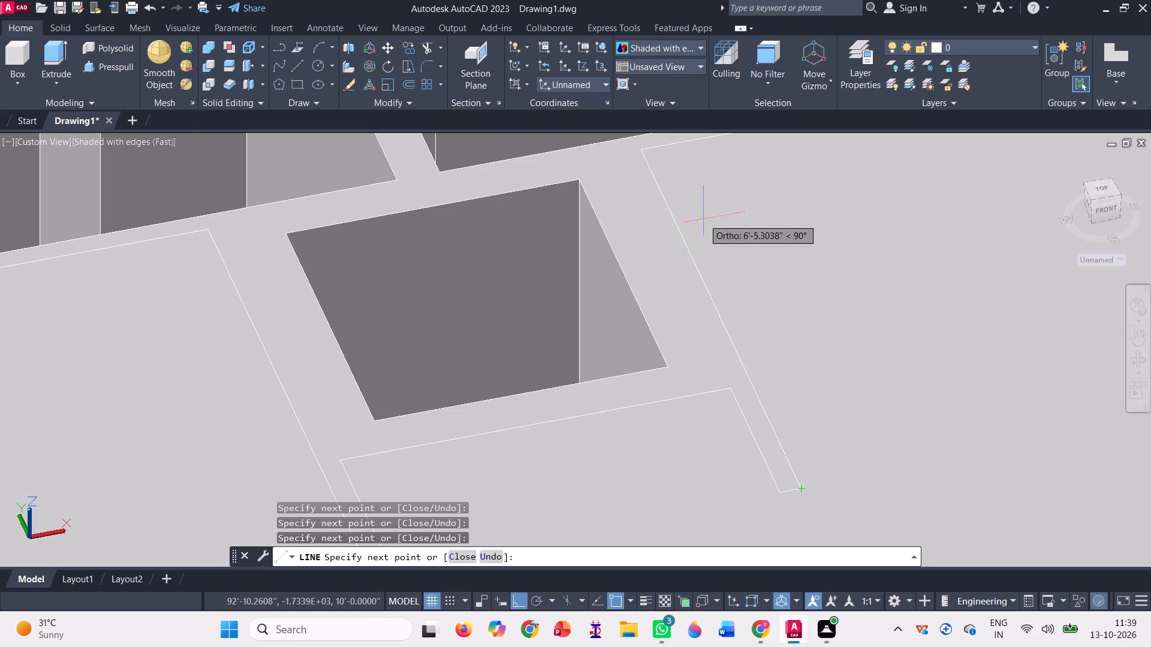
Finish the outline by running the line up the shaft's east wall to the north wall outline corner.
scroll(695, 326, "down", 2)
scroll(683, 286, "up", 3)
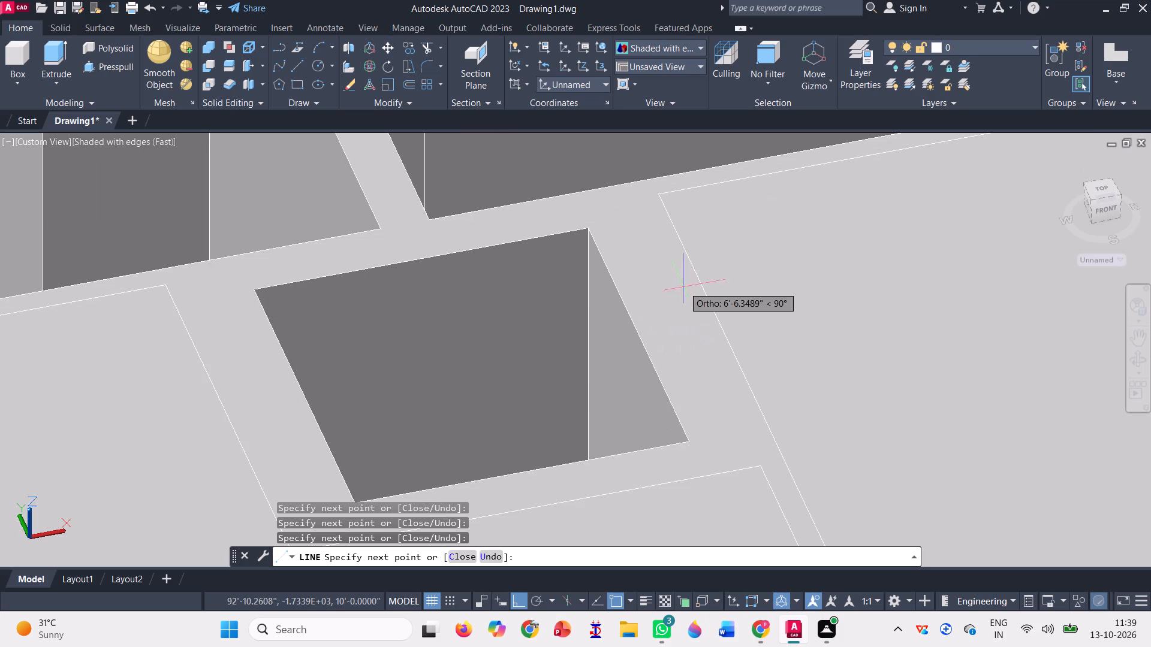
left_click(655, 189)
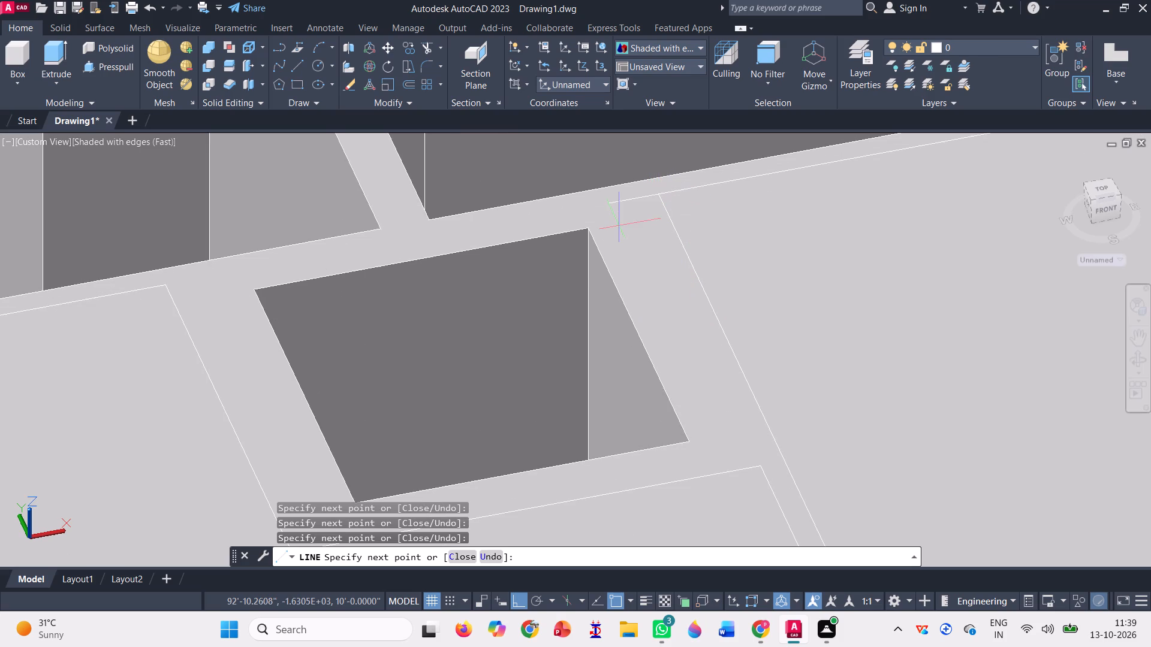
key("space")
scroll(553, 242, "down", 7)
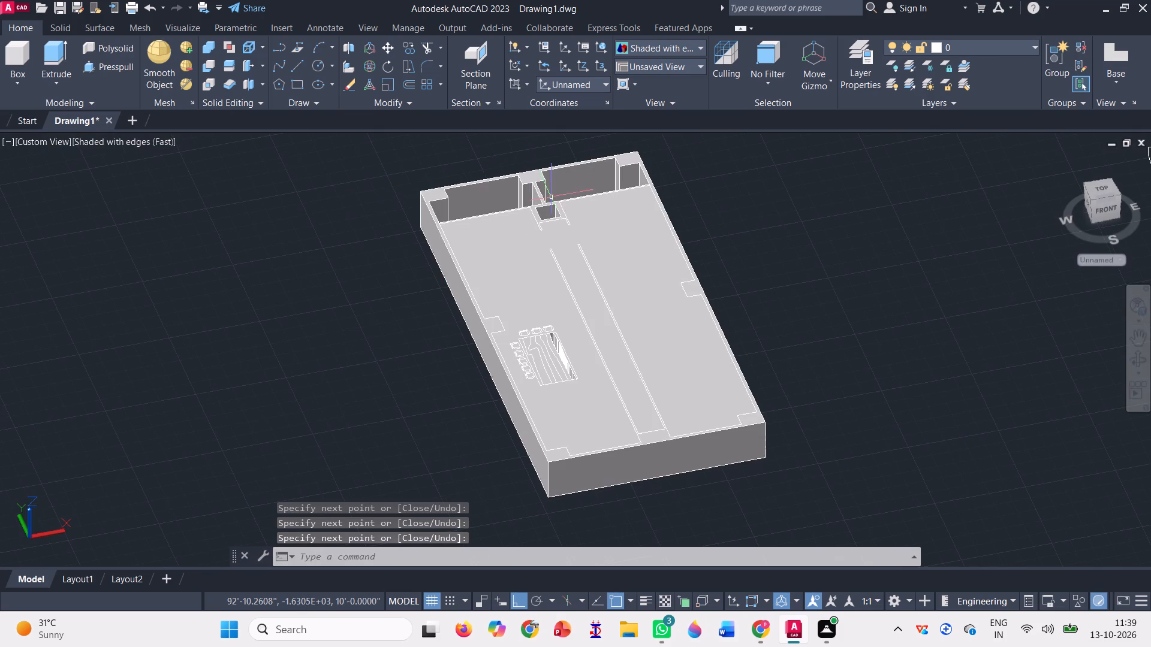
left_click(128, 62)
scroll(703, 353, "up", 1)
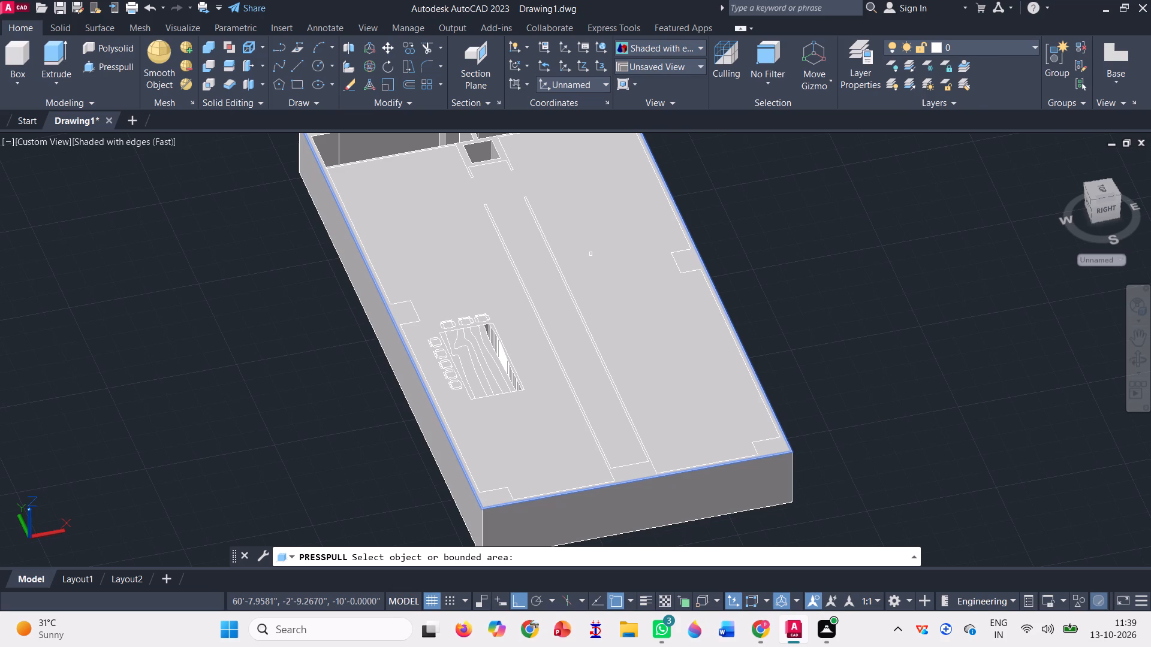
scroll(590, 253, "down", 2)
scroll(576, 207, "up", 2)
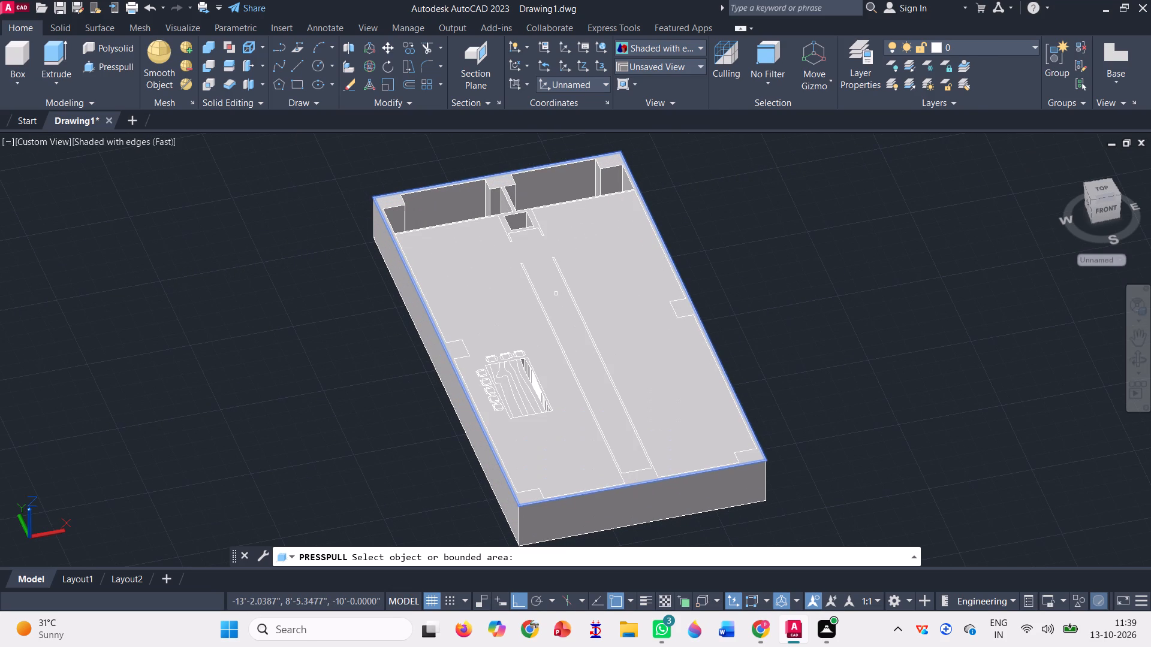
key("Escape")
Examine the redrawn outline around the column notches on the block's west and east edges.
scroll(385, 316, "up", 2)
scroll(513, 361, "up", 3)
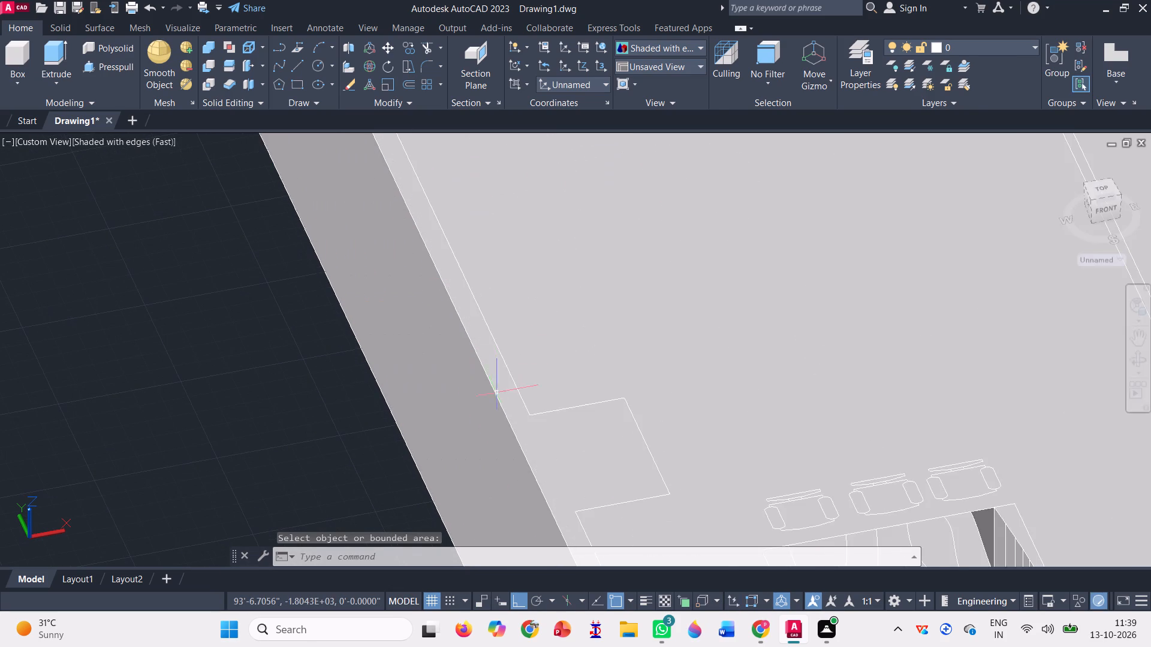
scroll(508, 418, "down", 4)
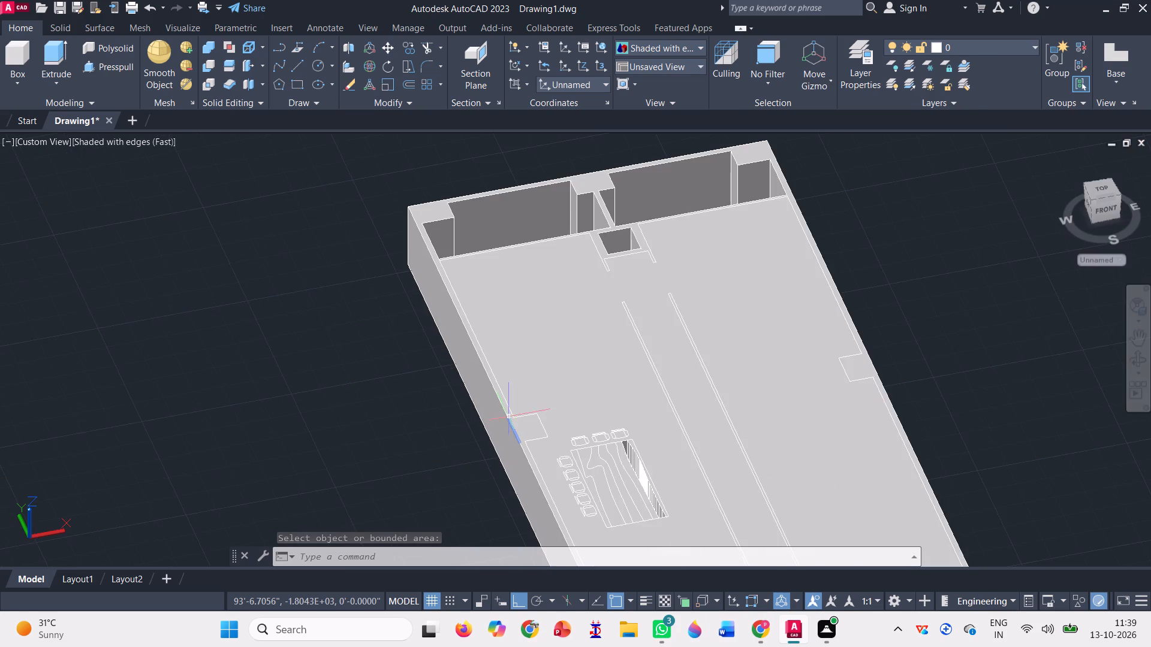
scroll(508, 416, "down", 1)
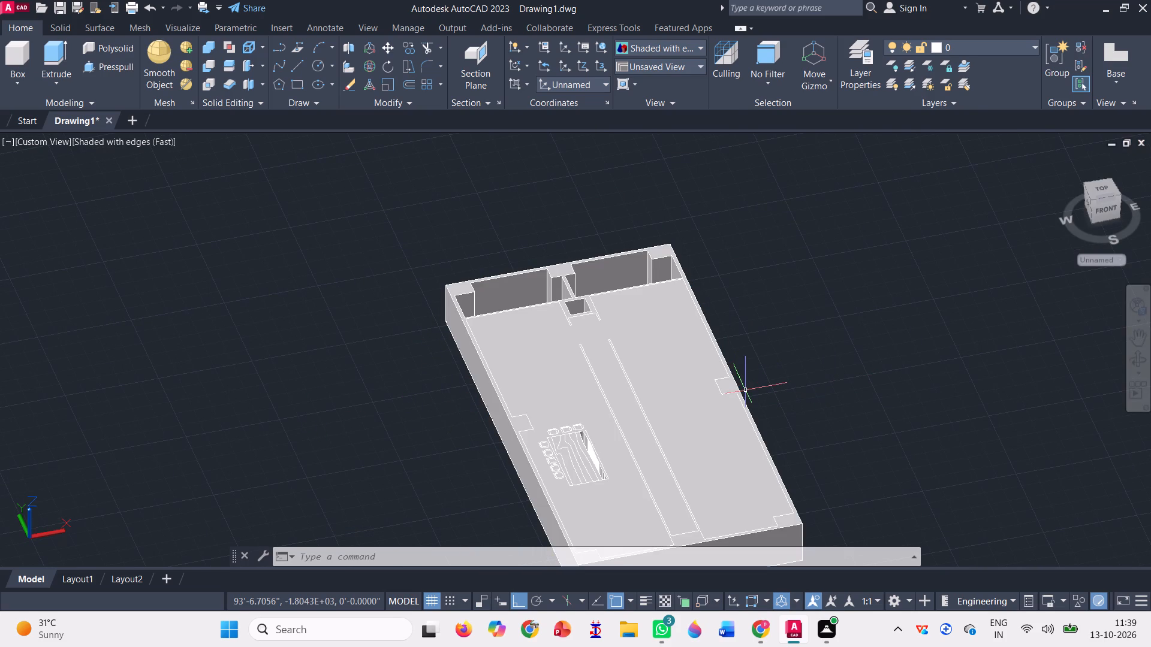
scroll(744, 388, "up", 3)
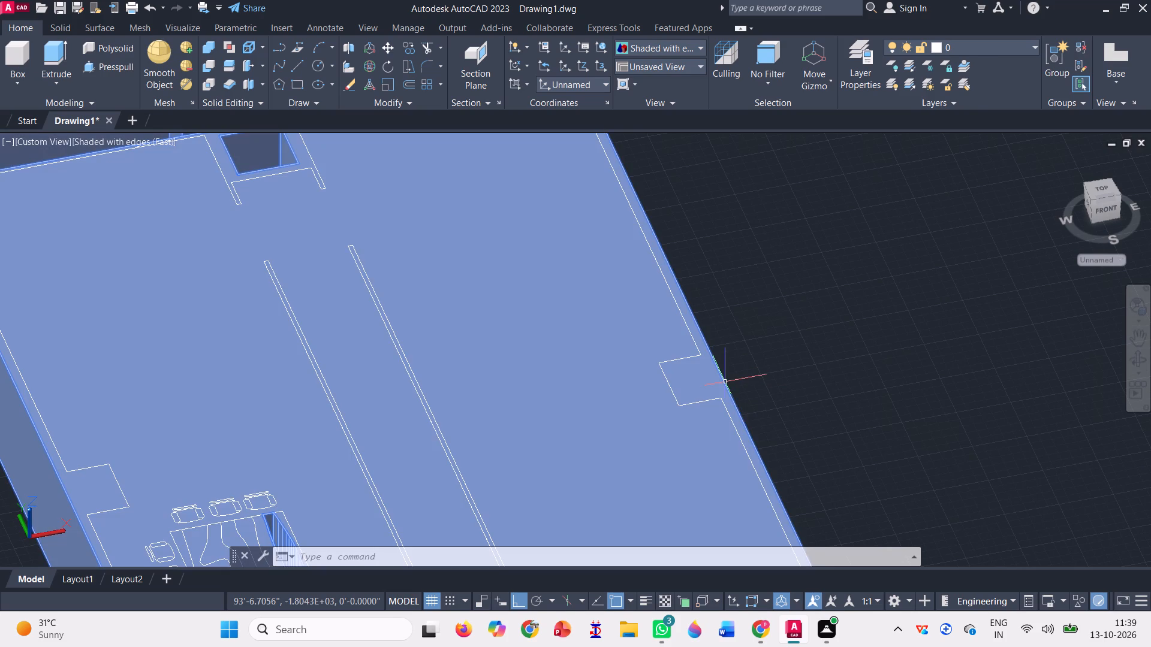
scroll(725, 381, "down", 2)
scroll(609, 315, "down", 2)
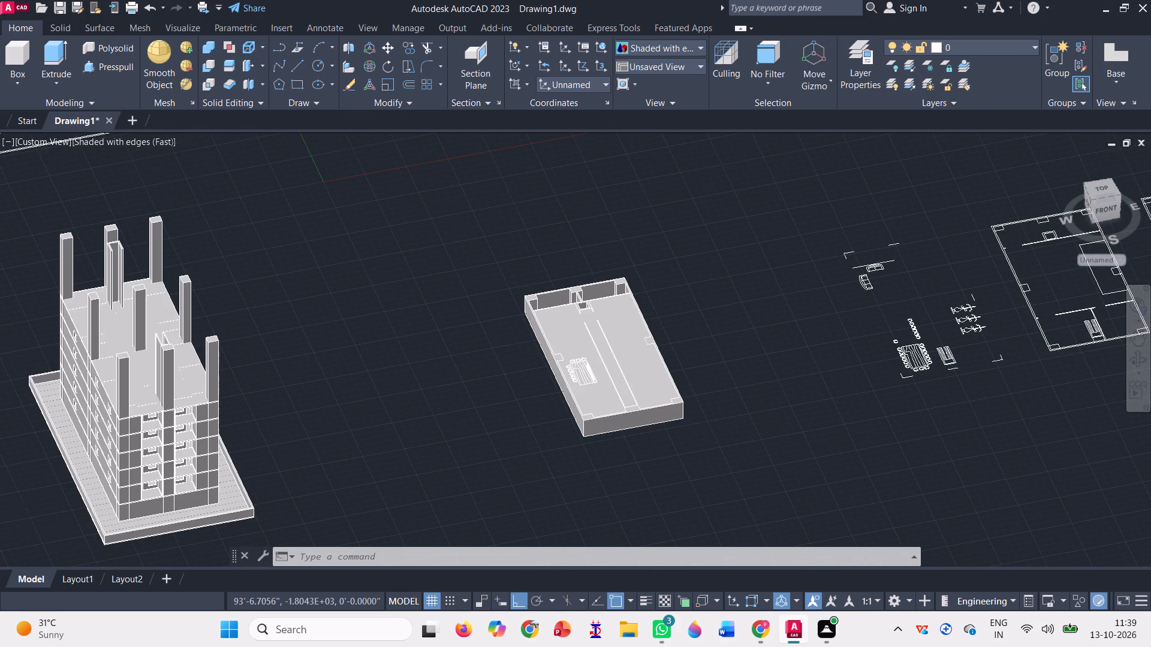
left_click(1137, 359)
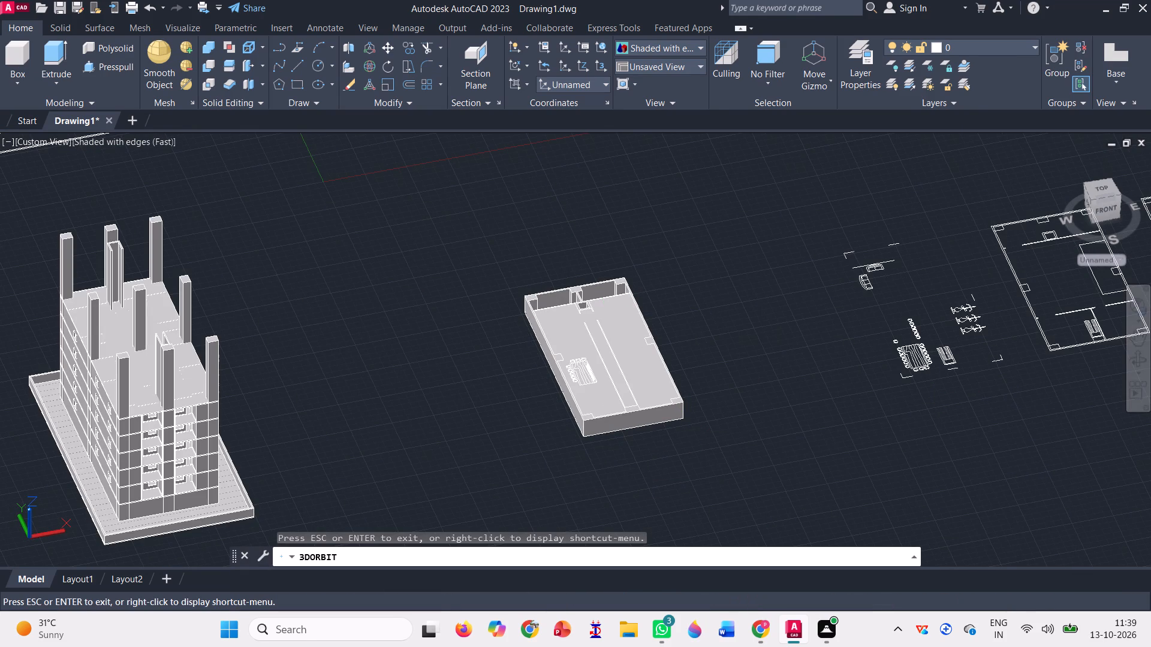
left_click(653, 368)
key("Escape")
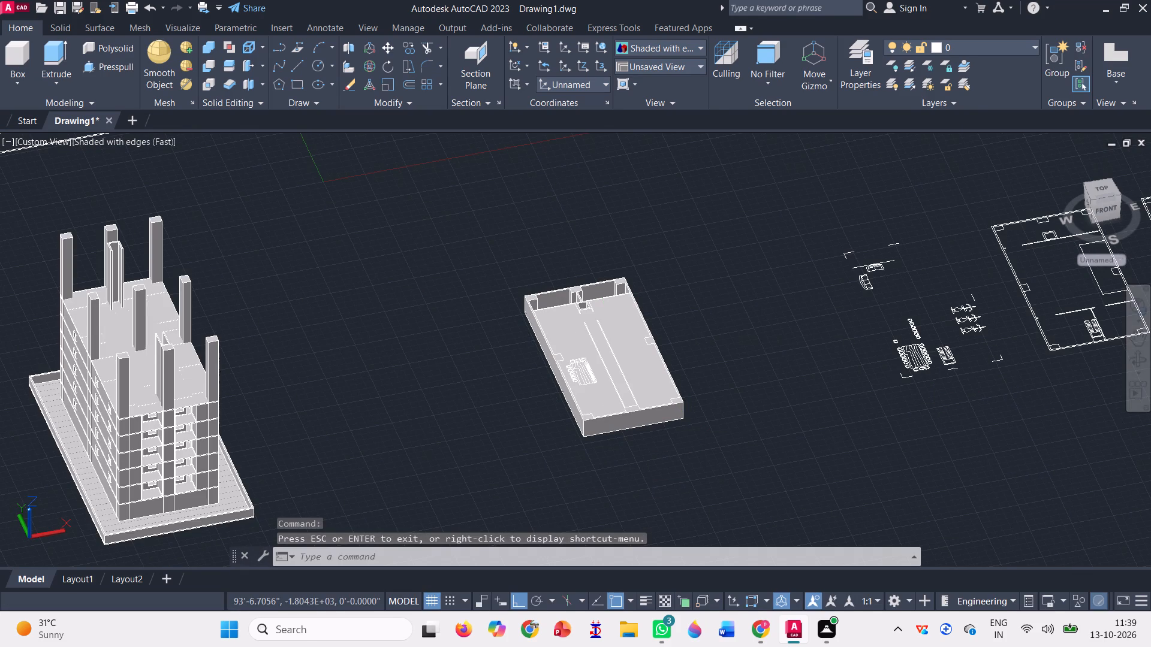
Move the solid block about 104' west, clear of the floor plan linework, using its southwest corner as base point.
left_click(388, 44)
left_click(640, 352)
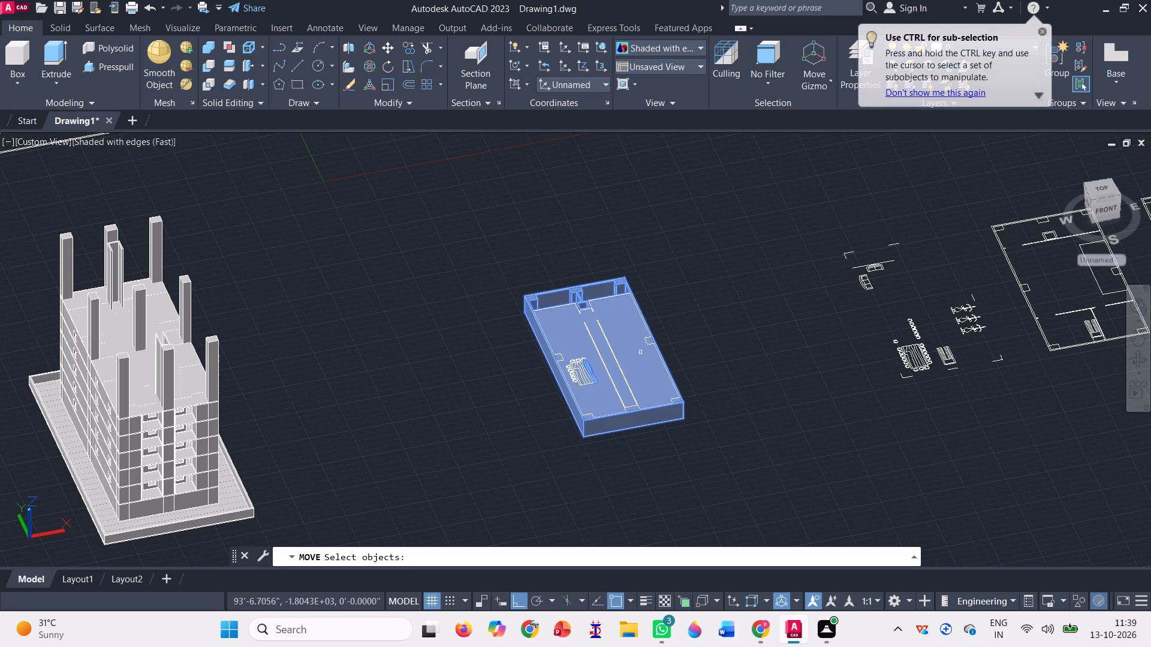
key("space")
scroll(595, 400, "up", 3)
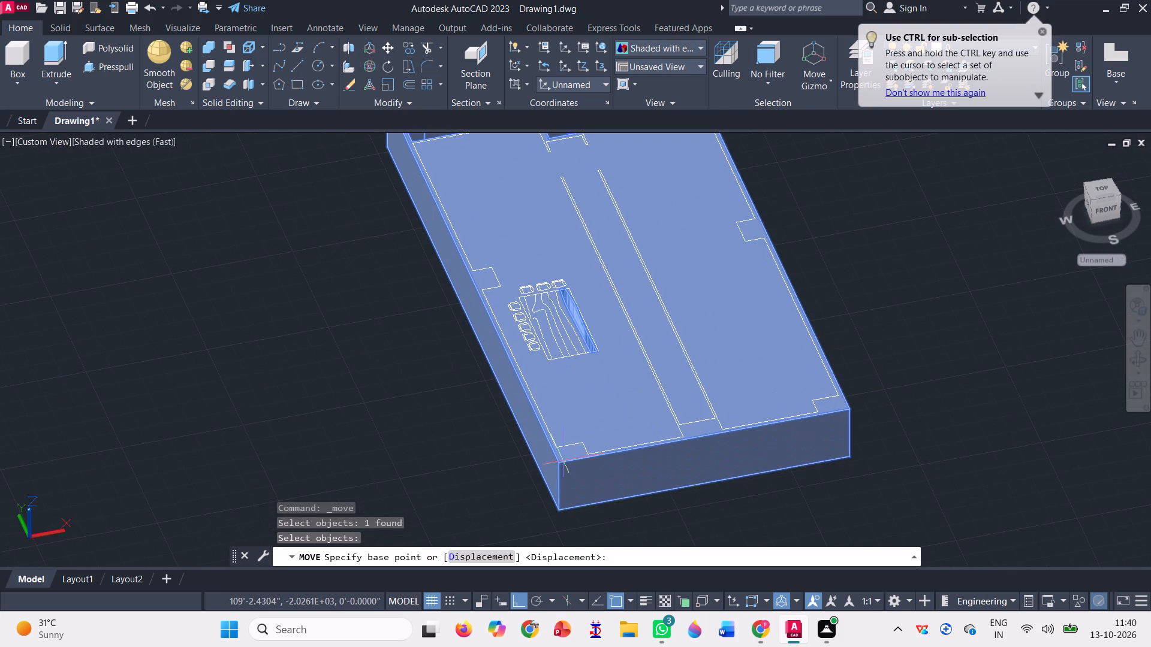
left_click(563, 464)
scroll(700, 349, "down", 3)
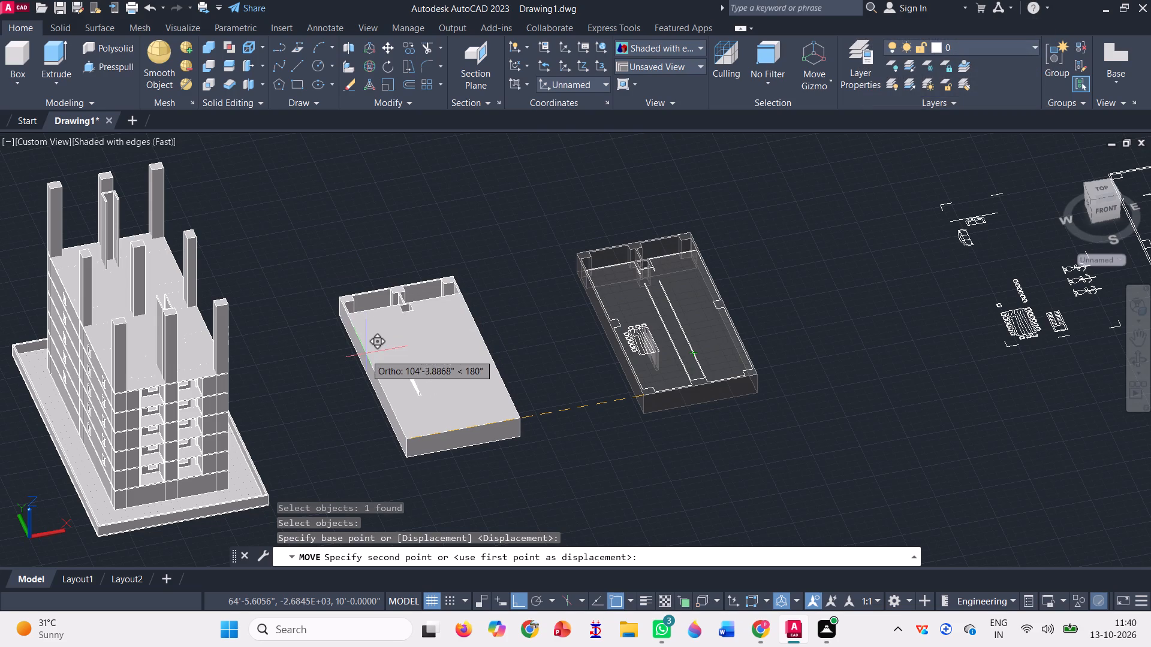
left_click(366, 355)
key("Escape")
scroll(413, 397, "up", 2)
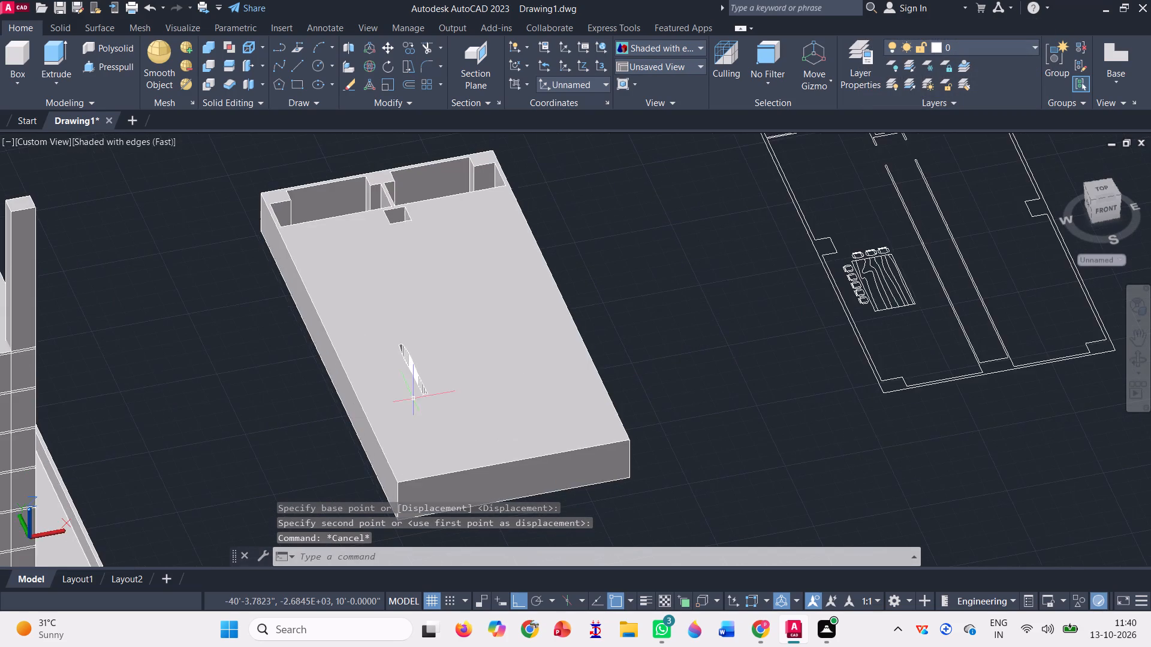
Delete the rectangular furniture piece with wavy lines beside the chairs in the floor plan's western room.
scroll(413, 398, "down", 1)
scroll(743, 364, "up", 2)
left_click(742, 353)
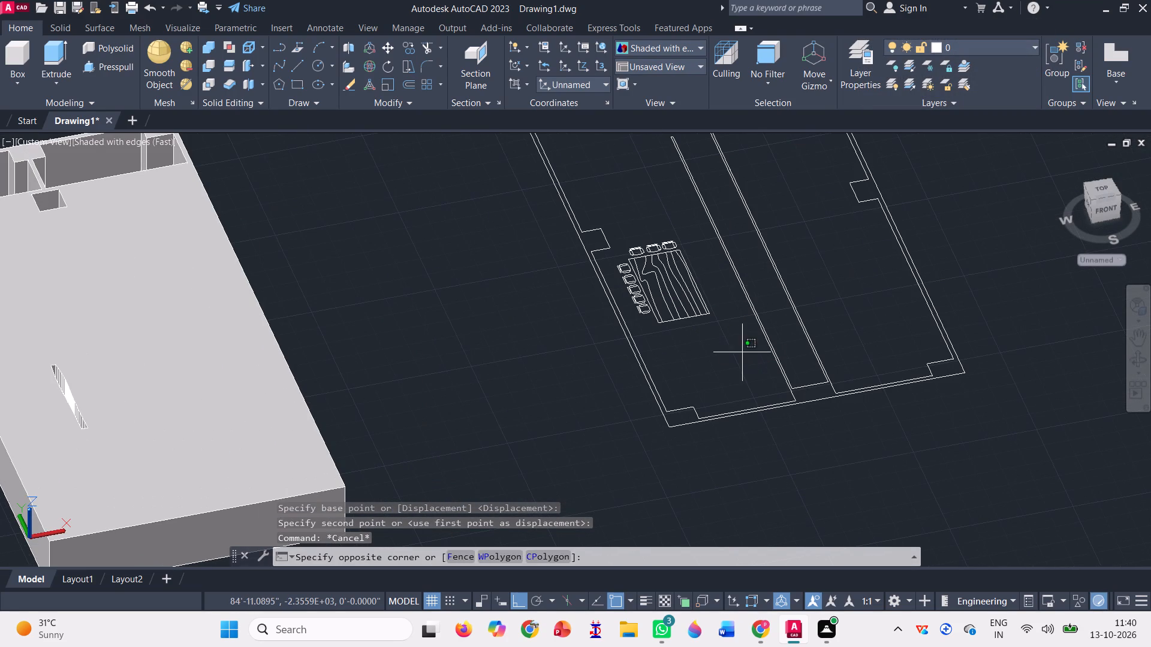
left_click(680, 304)
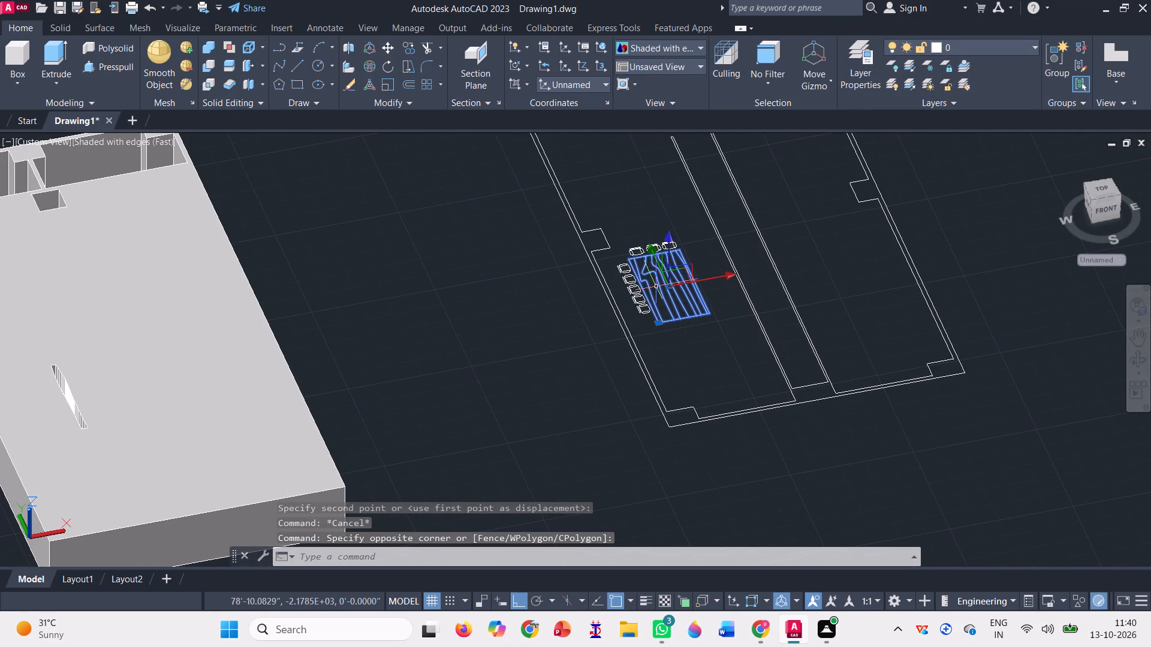
key("Delete")
Delete the row of three chairs and the column of five chairs left in the western room.
scroll(665, 265, "up", 2)
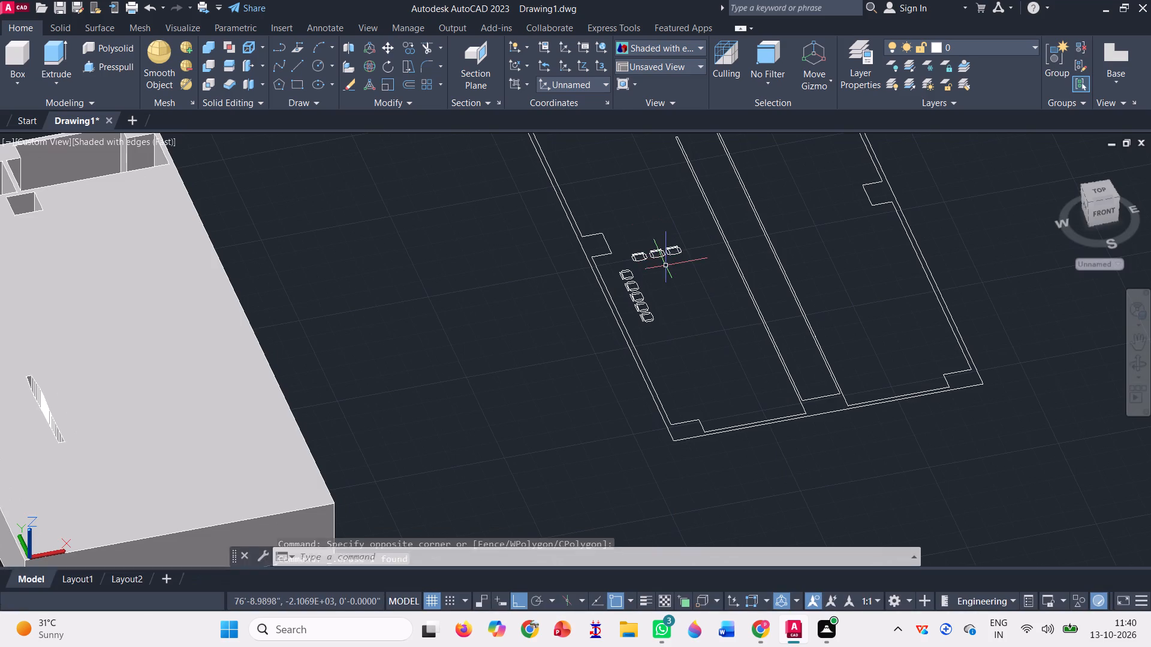
scroll(665, 264, "up", 1)
left_click(706, 248)
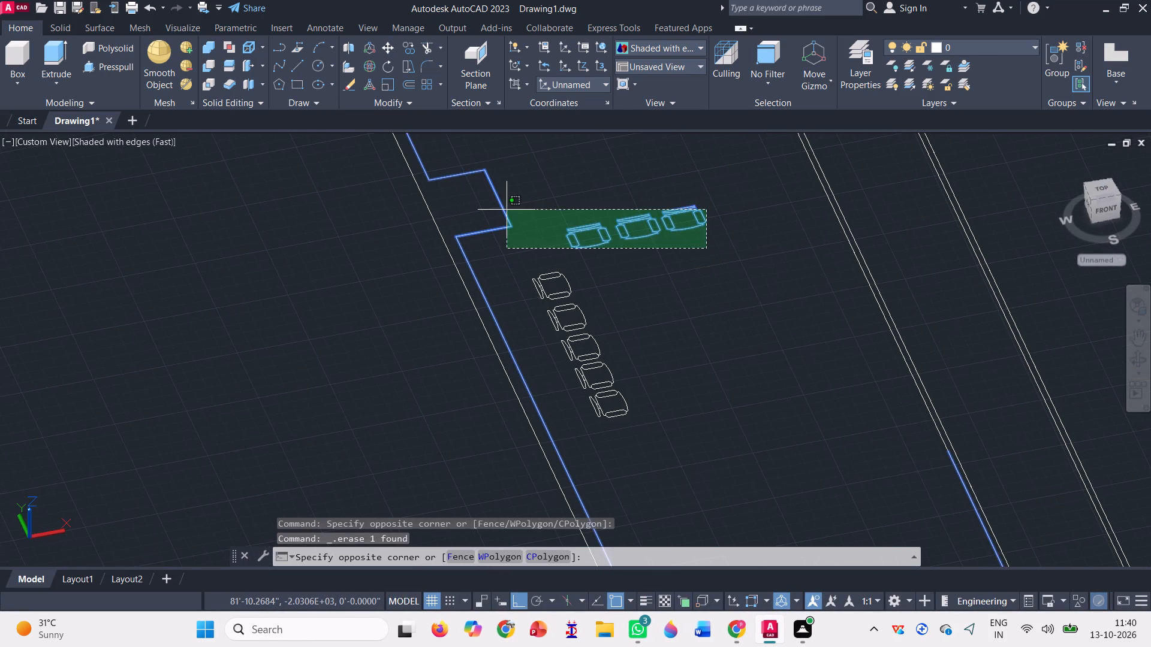
left_click(545, 210)
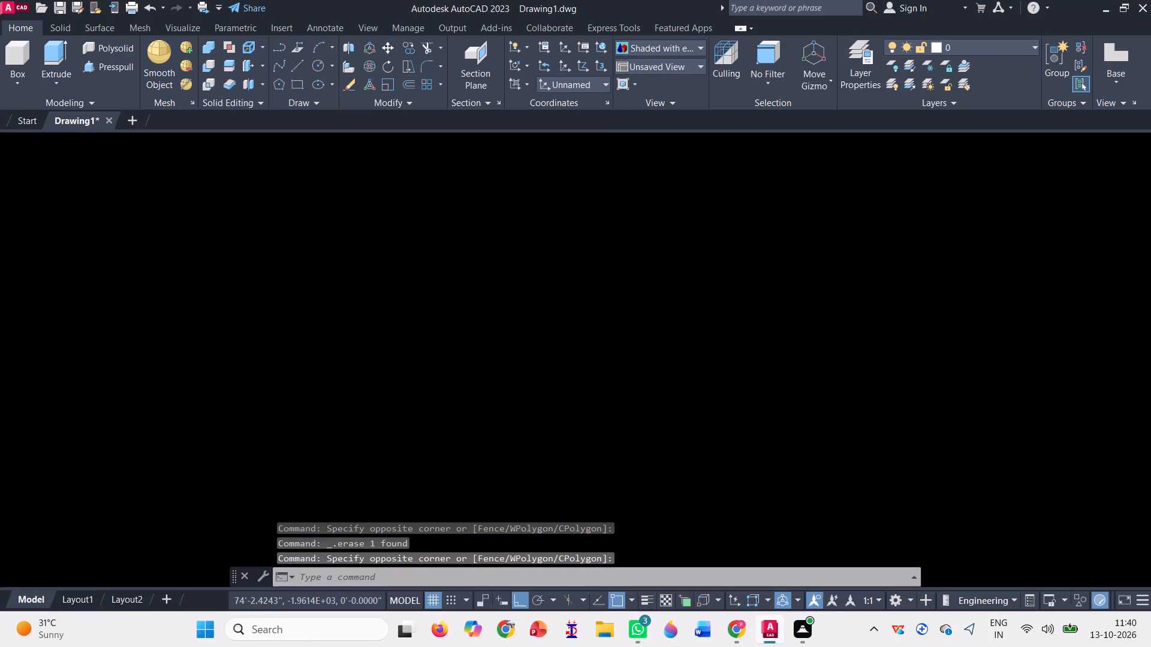
left_click(631, 439)
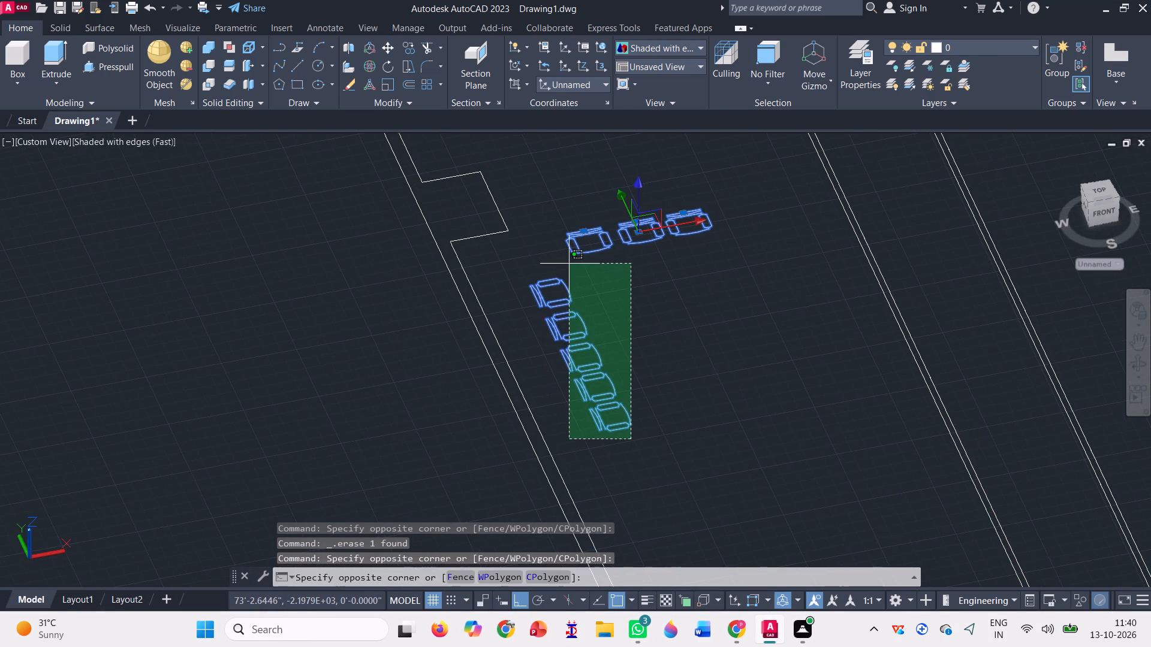
left_click(564, 256)
key("Delete")
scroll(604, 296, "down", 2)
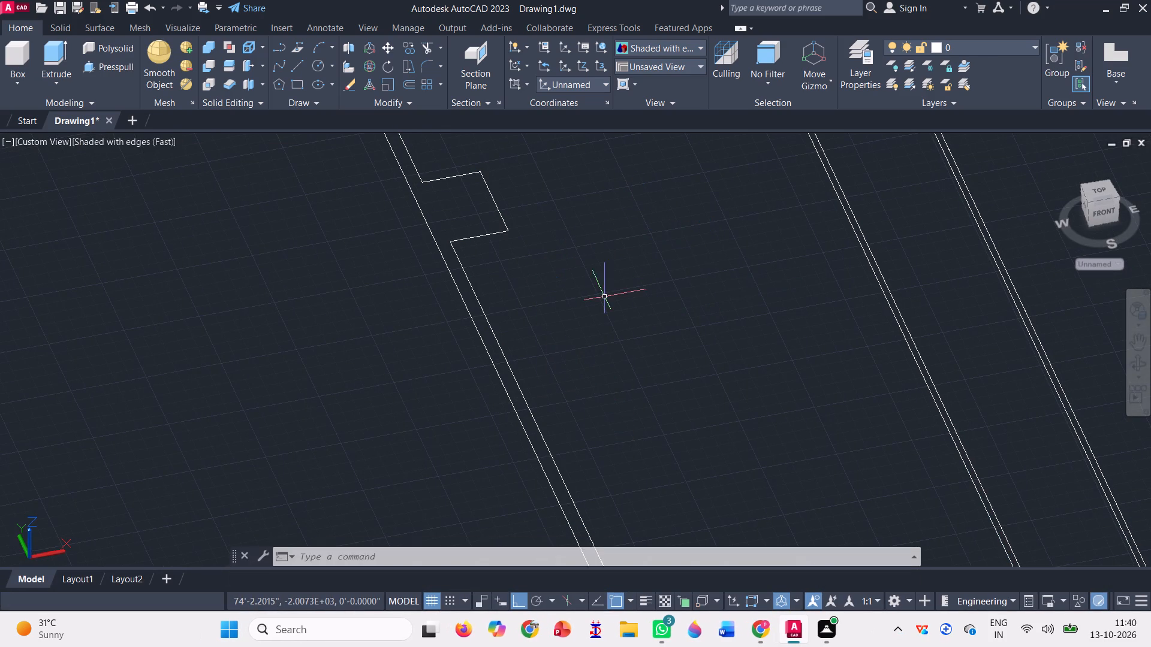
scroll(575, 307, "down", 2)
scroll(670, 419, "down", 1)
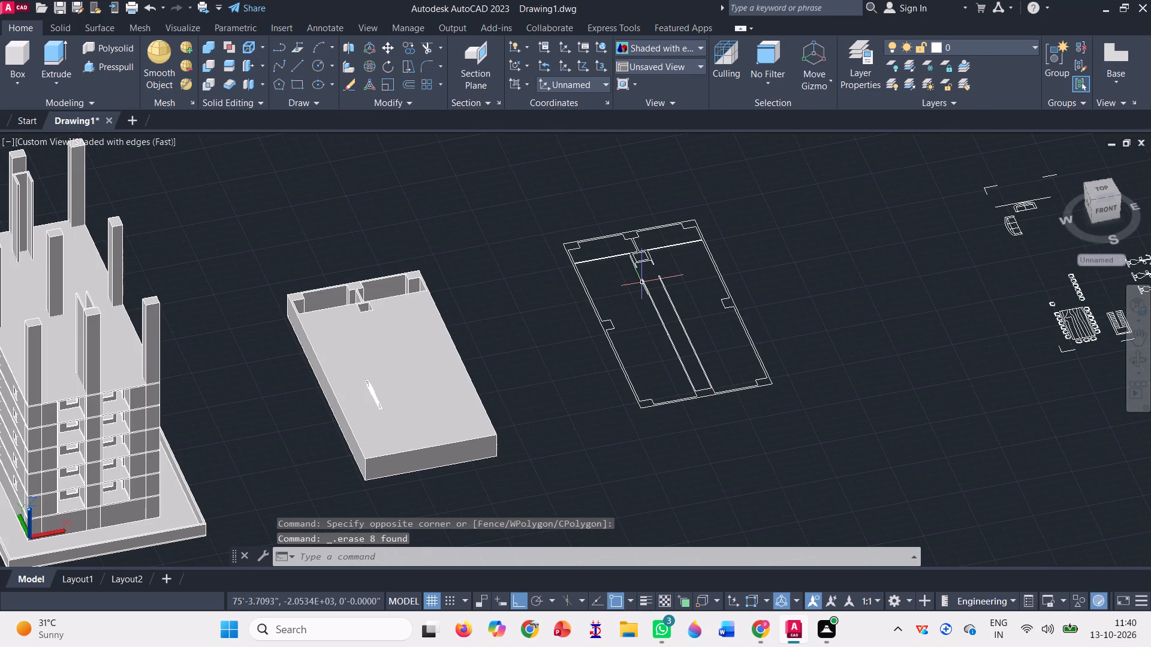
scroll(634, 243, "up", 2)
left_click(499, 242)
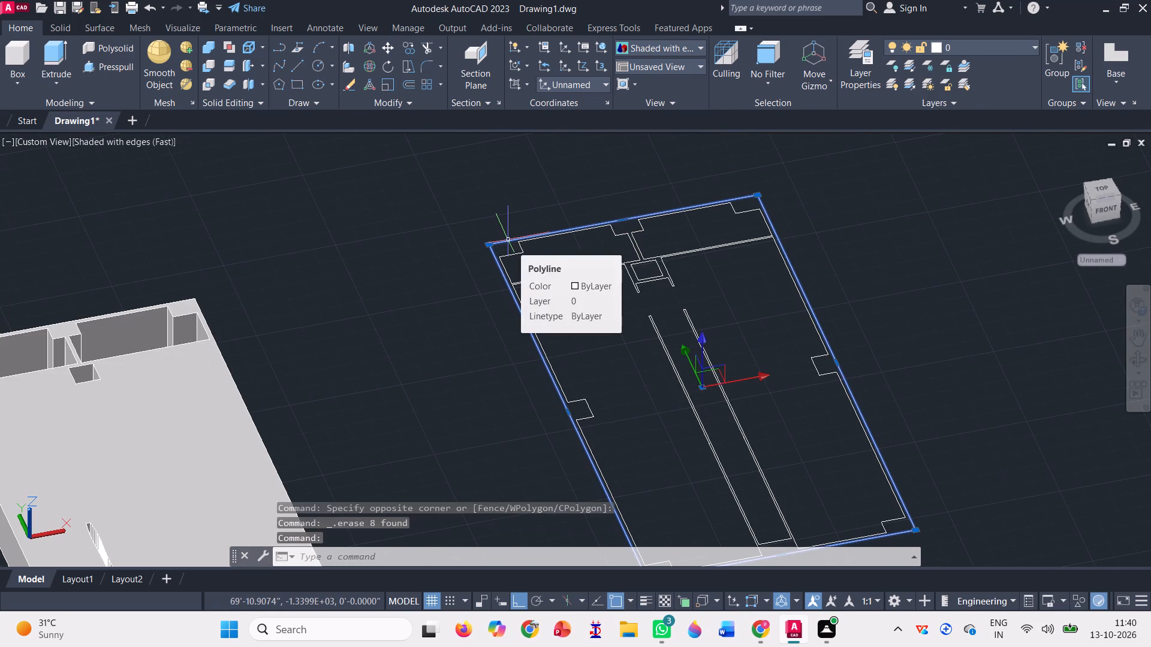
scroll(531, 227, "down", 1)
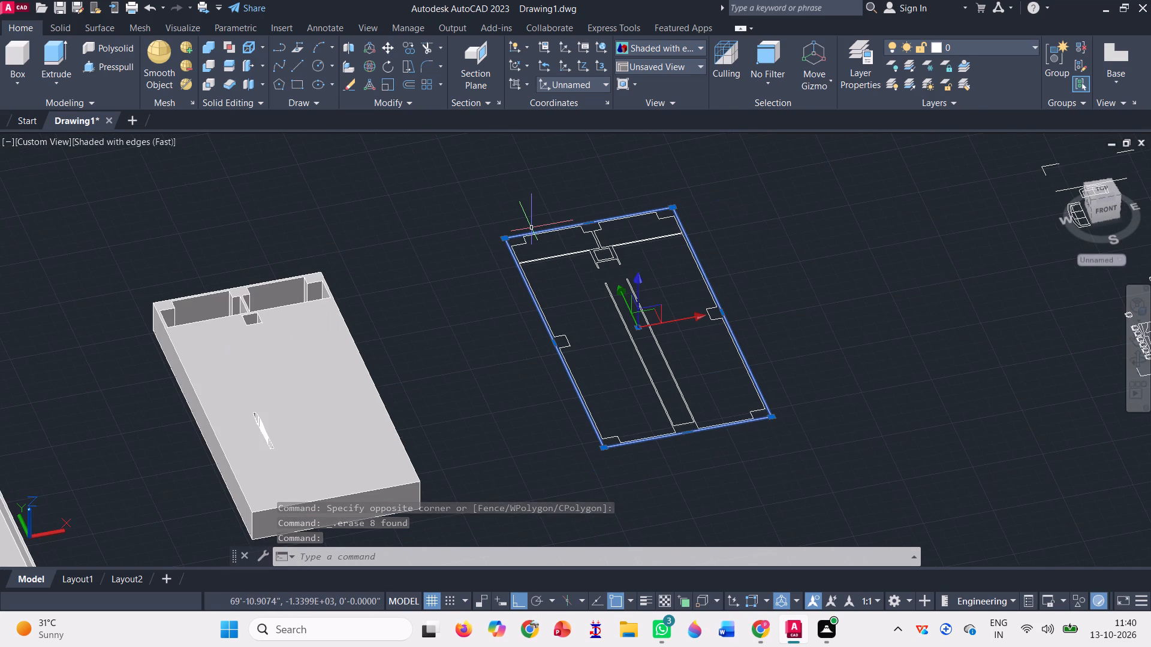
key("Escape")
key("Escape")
Join all the linework of the cleared floor plan into polylines.
scroll(659, 427, "up", 1)
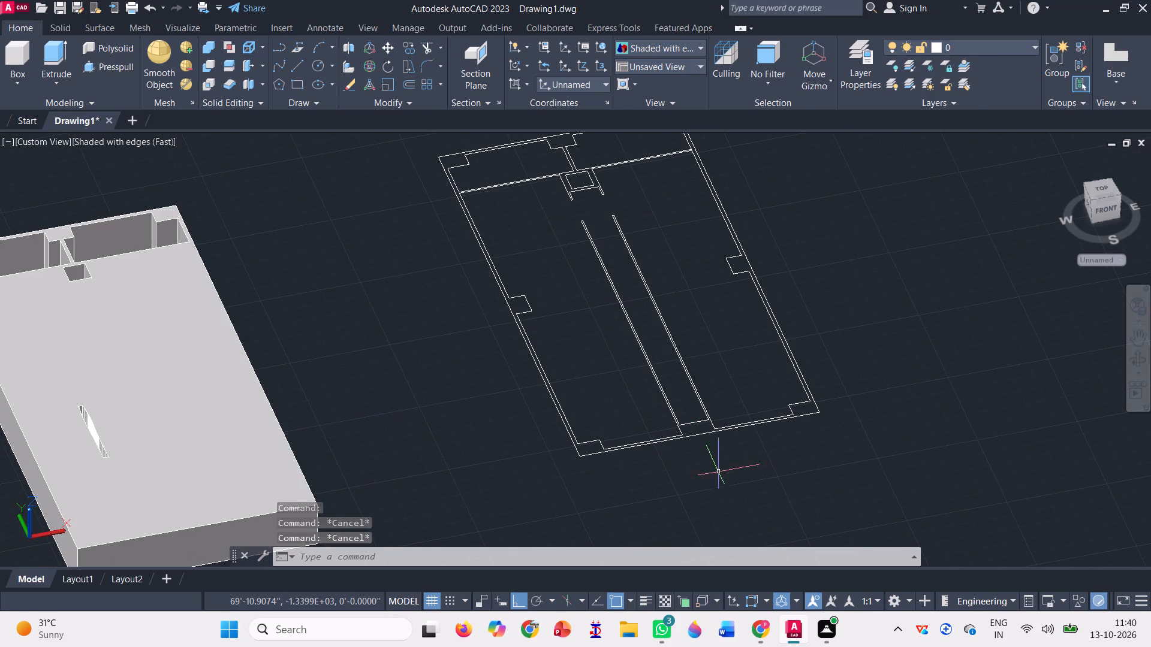
left_click(916, 465)
scroll(723, 422, "down", 1)
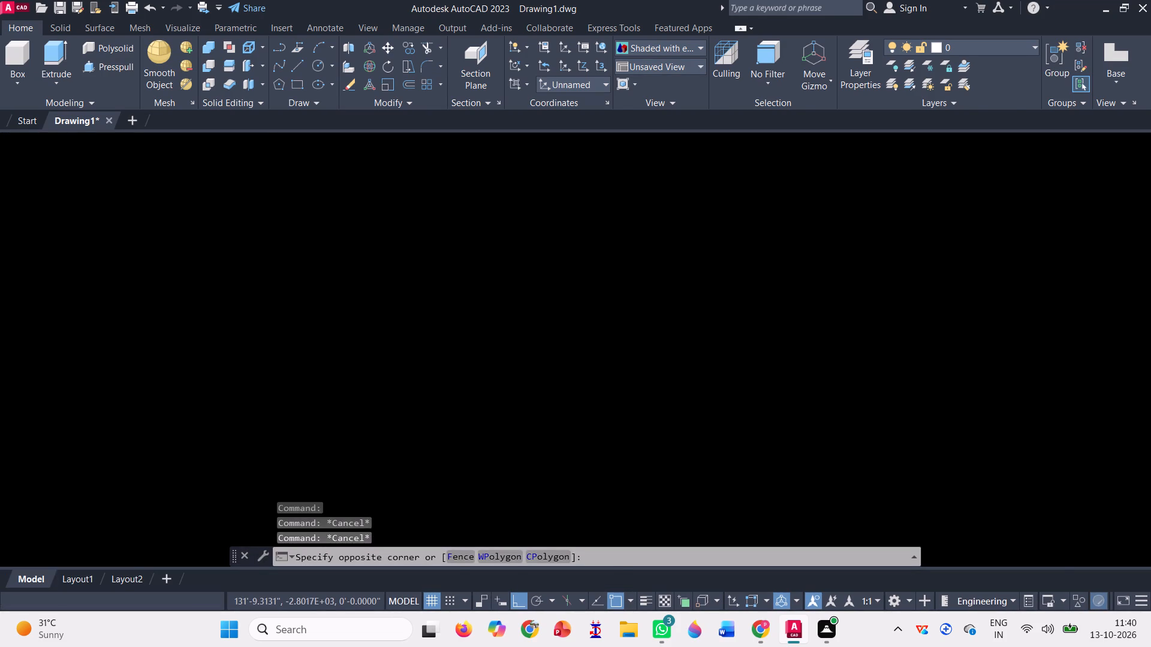
left_click(541, 198)
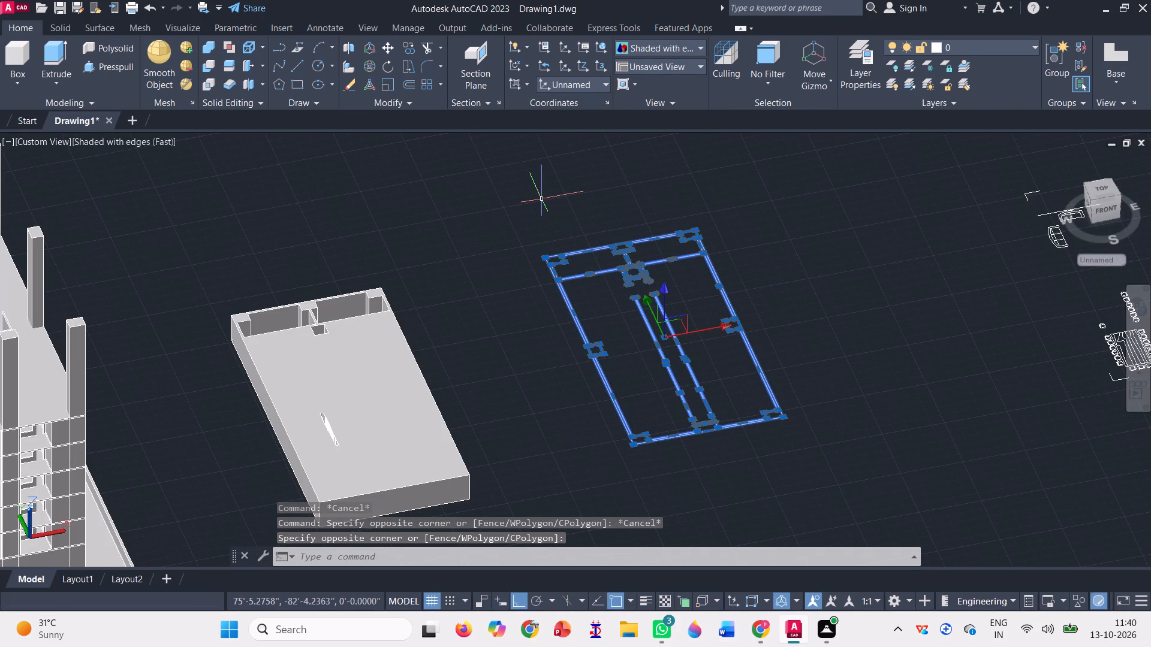
key("j")
key("Return")
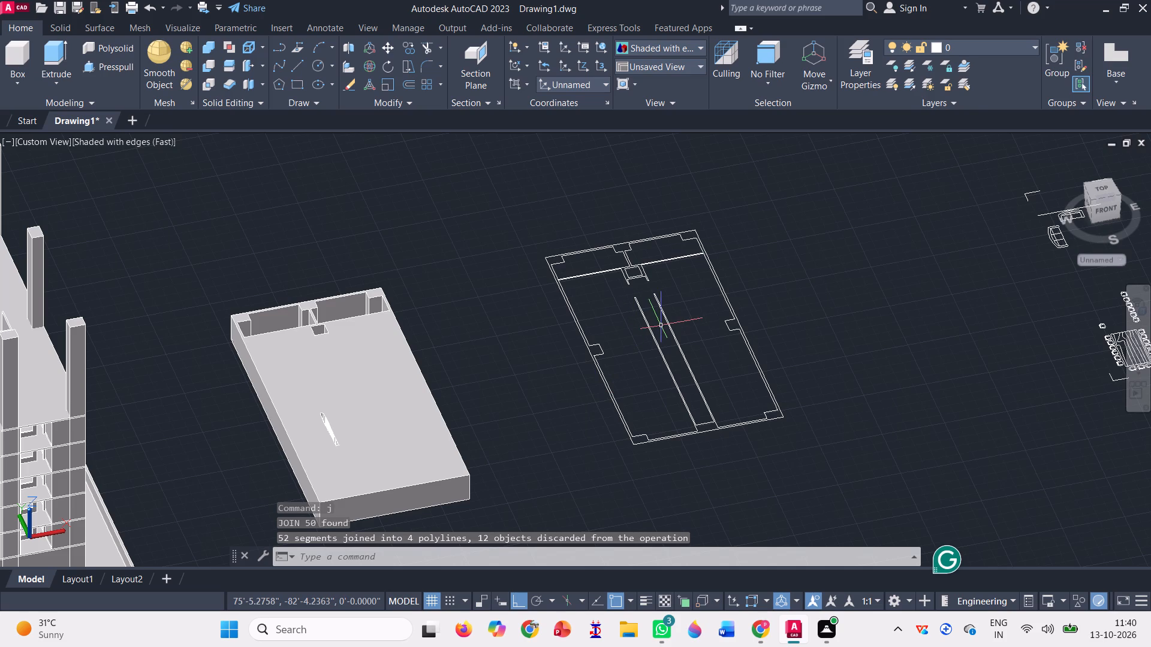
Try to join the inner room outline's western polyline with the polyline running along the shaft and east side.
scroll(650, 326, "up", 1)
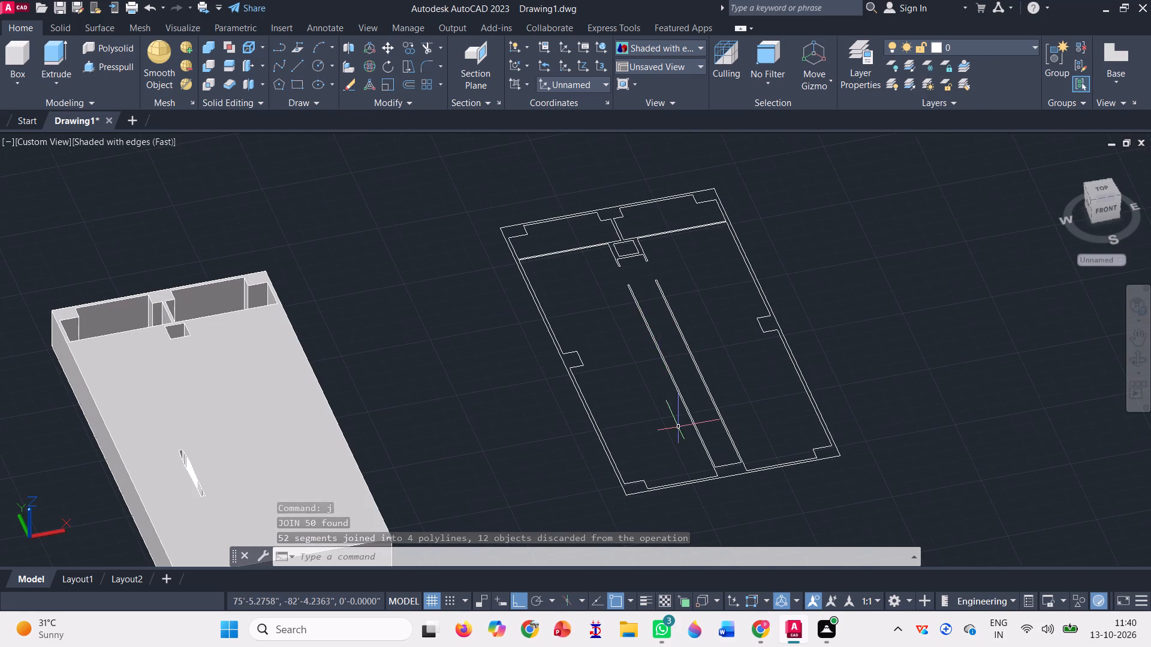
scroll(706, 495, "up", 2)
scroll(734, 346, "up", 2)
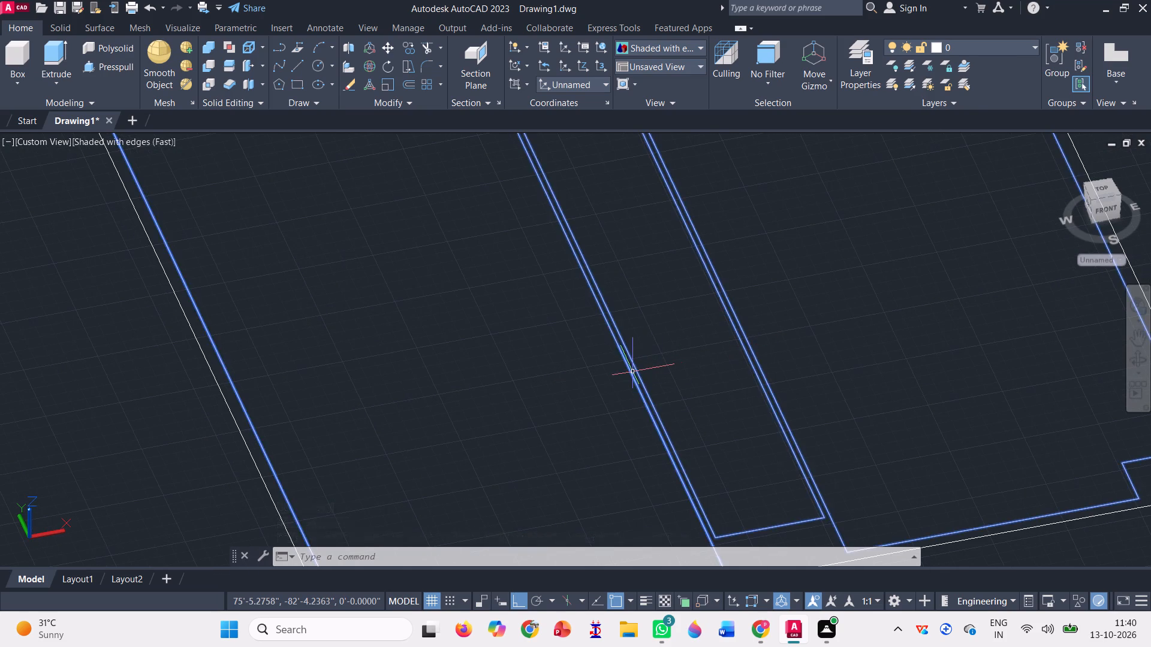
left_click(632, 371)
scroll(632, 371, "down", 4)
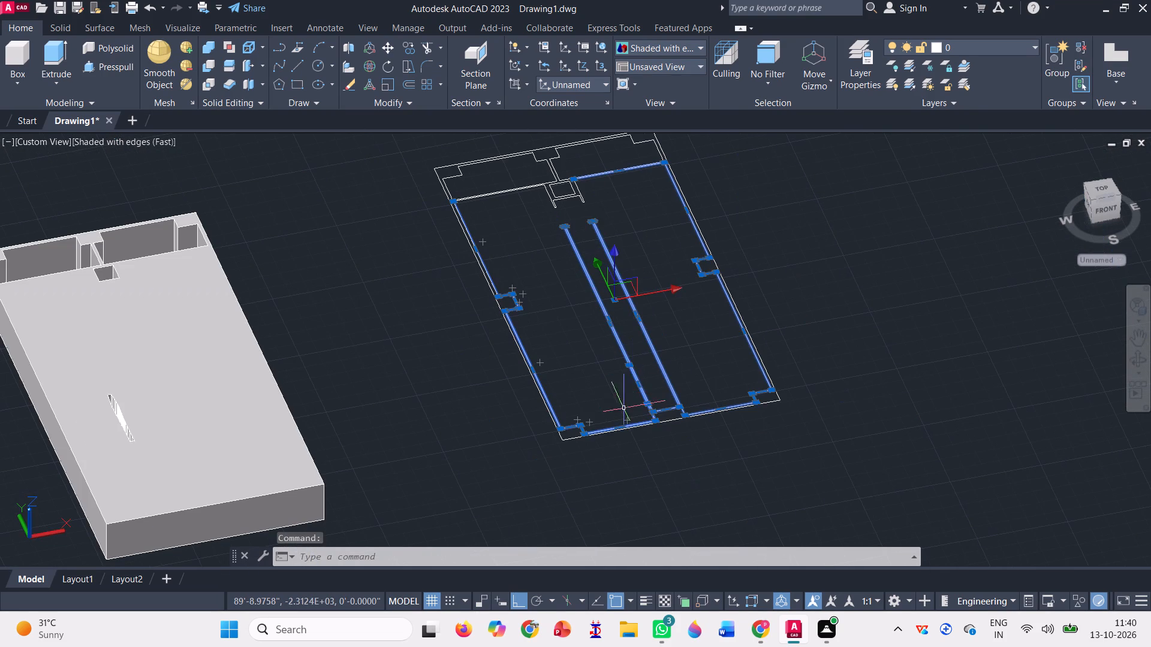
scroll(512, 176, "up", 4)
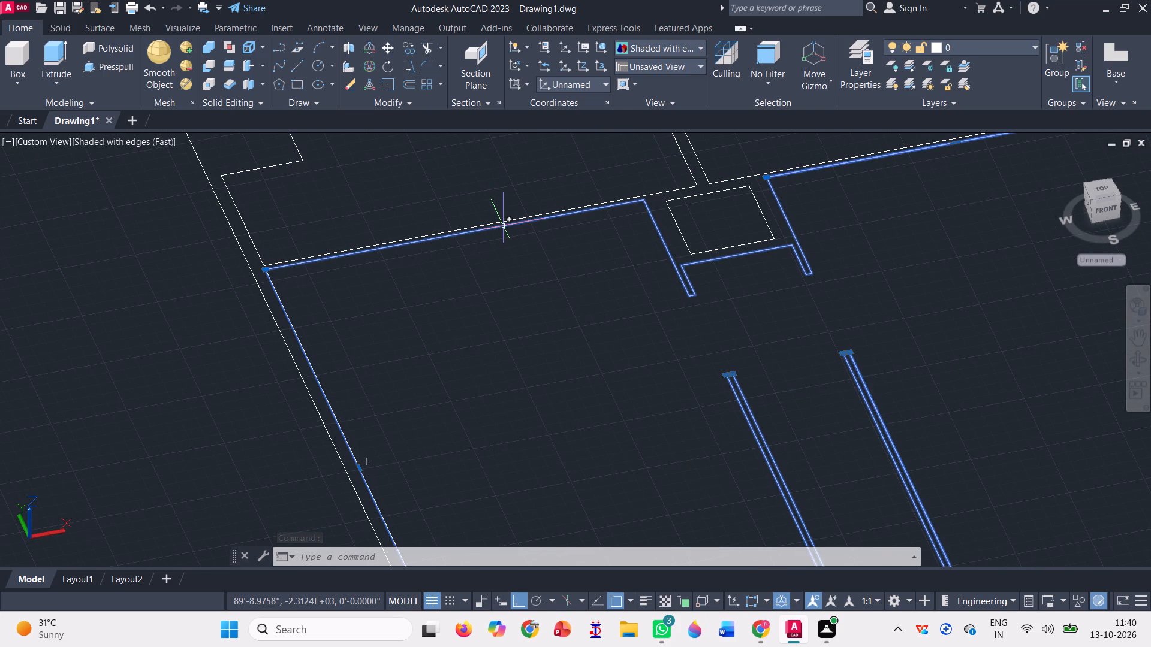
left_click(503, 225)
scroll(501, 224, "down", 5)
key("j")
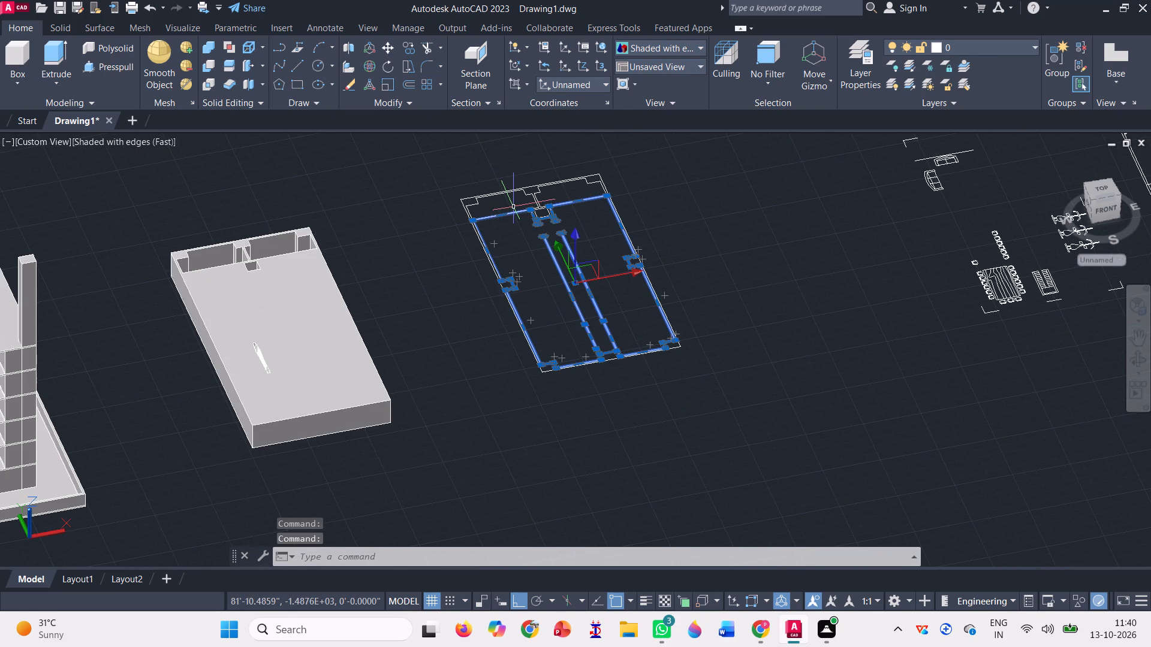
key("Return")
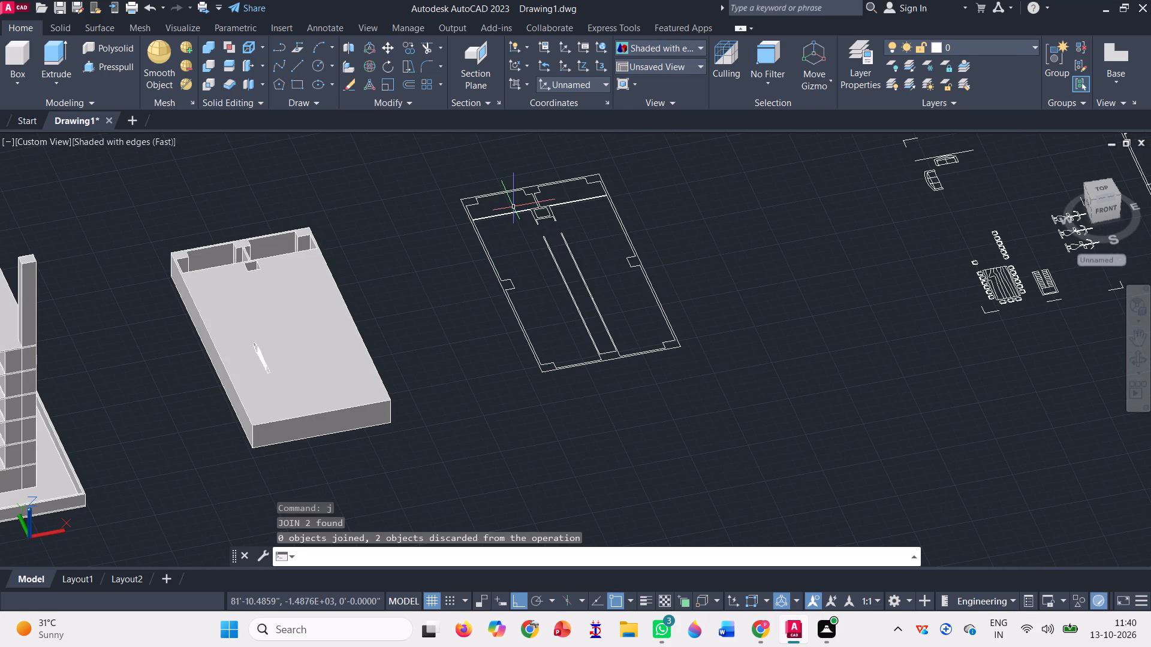
Move the polyline running along the shaft and east side out of the floor plan to the empty area south of it.
scroll(507, 205, "up", 5)
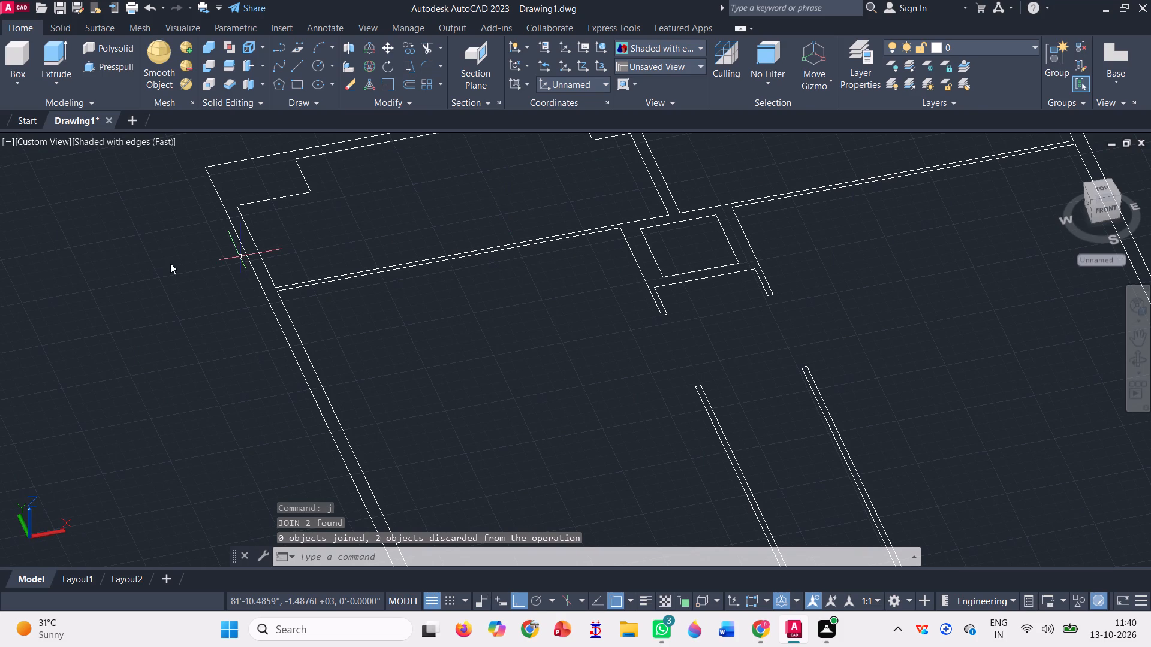
scroll(269, 303, "up", 1)
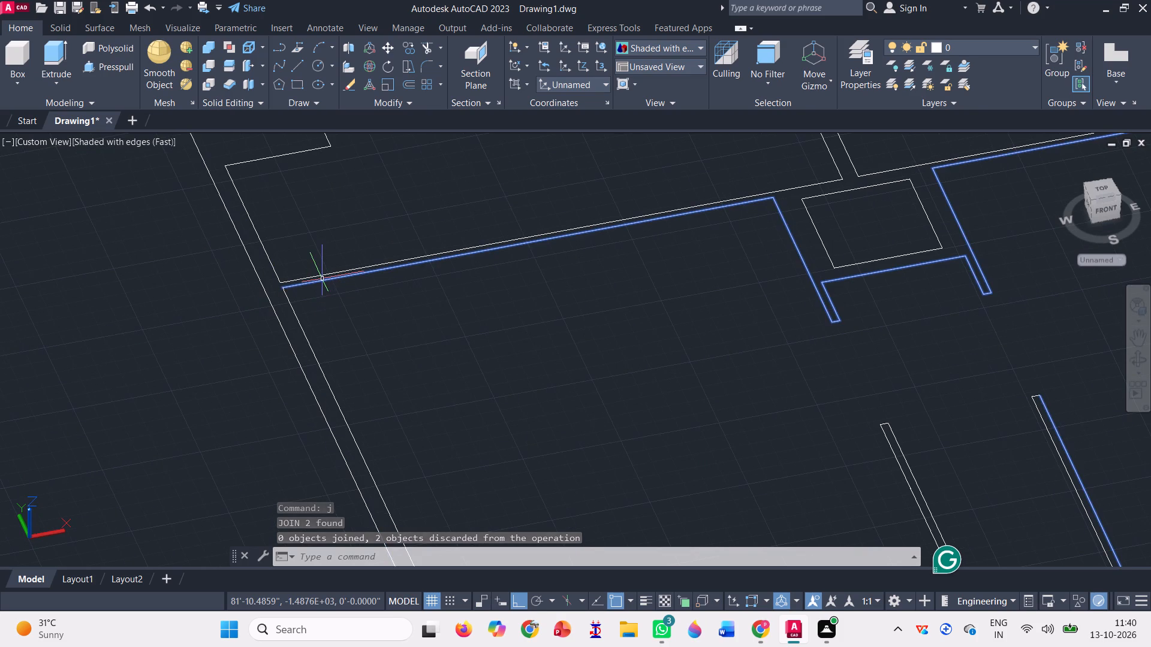
left_click(323, 281)
scroll(321, 301, "down", 1)
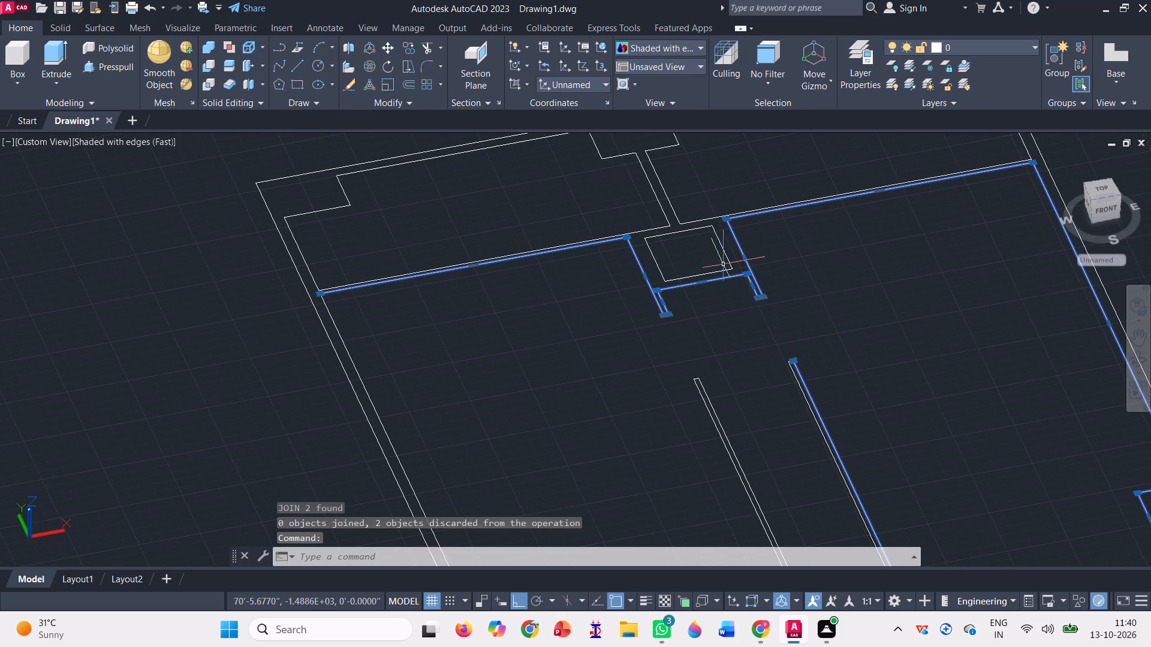
scroll(532, 268, "down", 2)
scroll(462, 211, "down", 1)
scroll(707, 420, "up", 2)
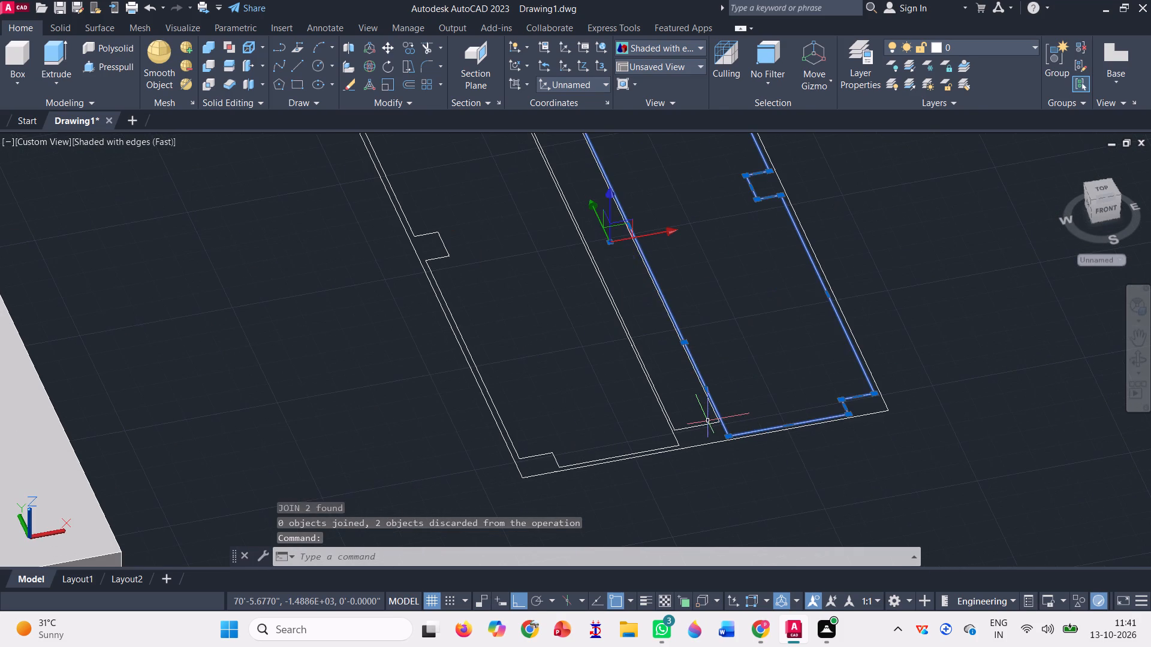
scroll(557, 428, "down", 2)
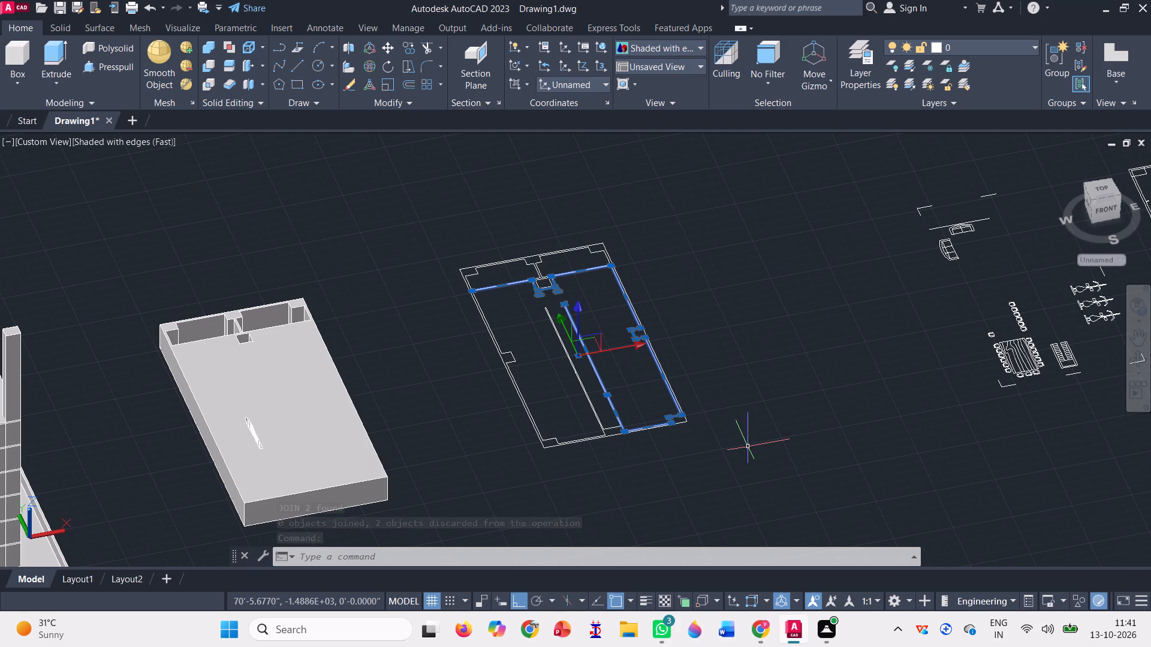
type("m")
key("space")
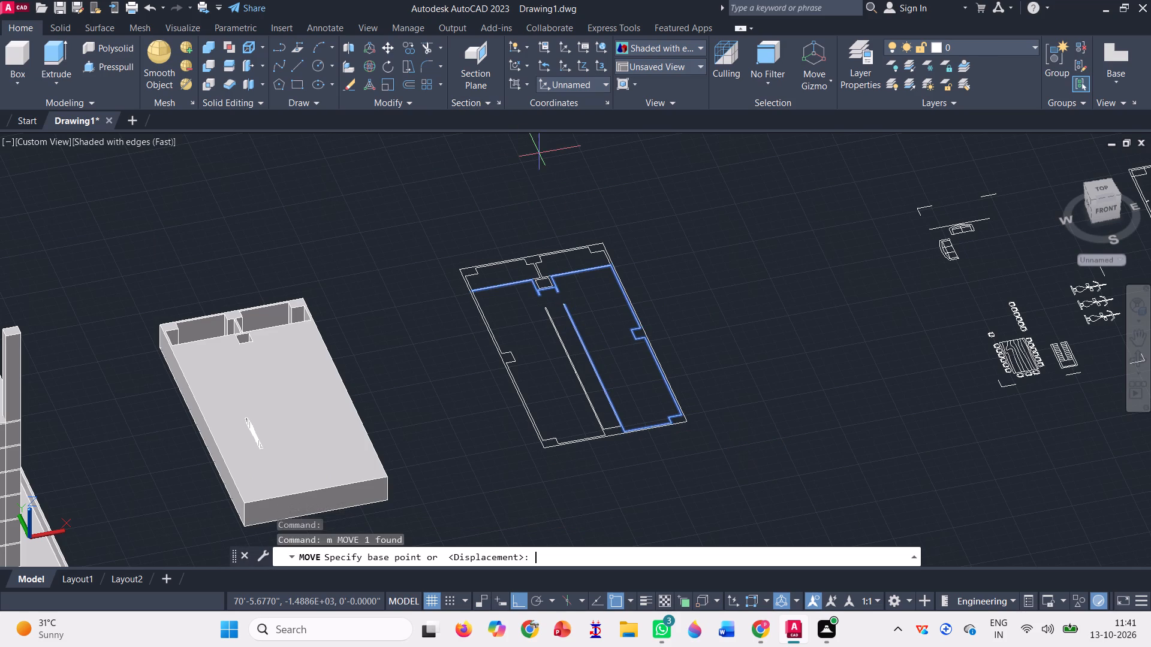
scroll(708, 442, "up", 2)
scroll(598, 410, "down", 1)
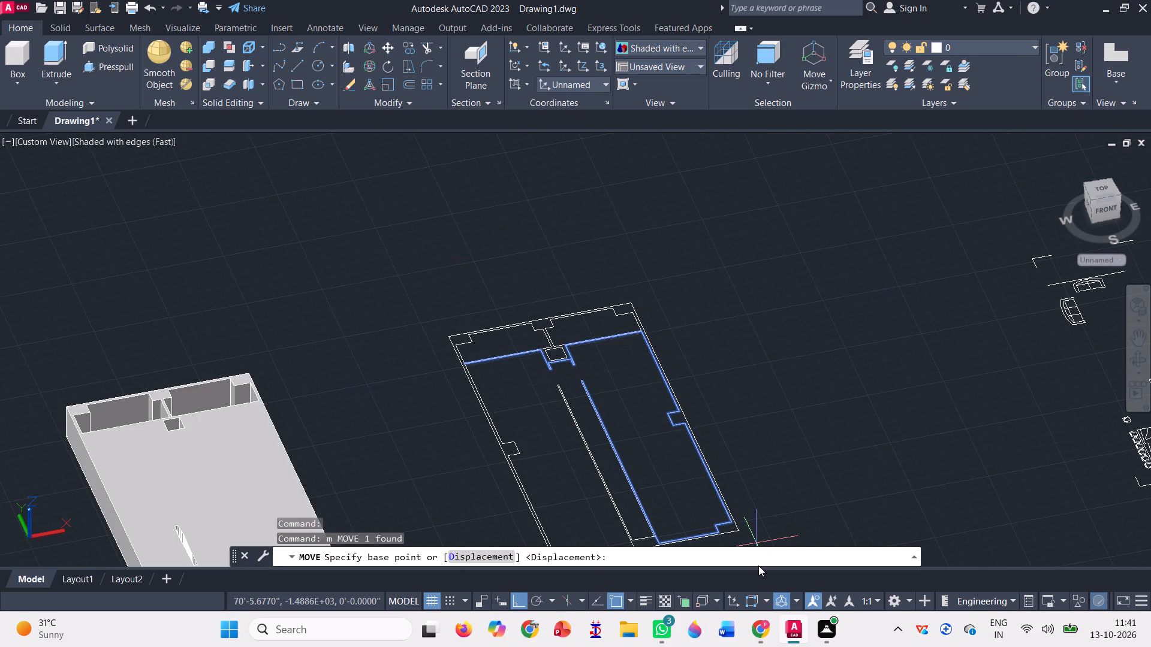
scroll(644, 313, "down", 1)
scroll(540, 338, "down", 1)
scroll(646, 500, "up", 2)
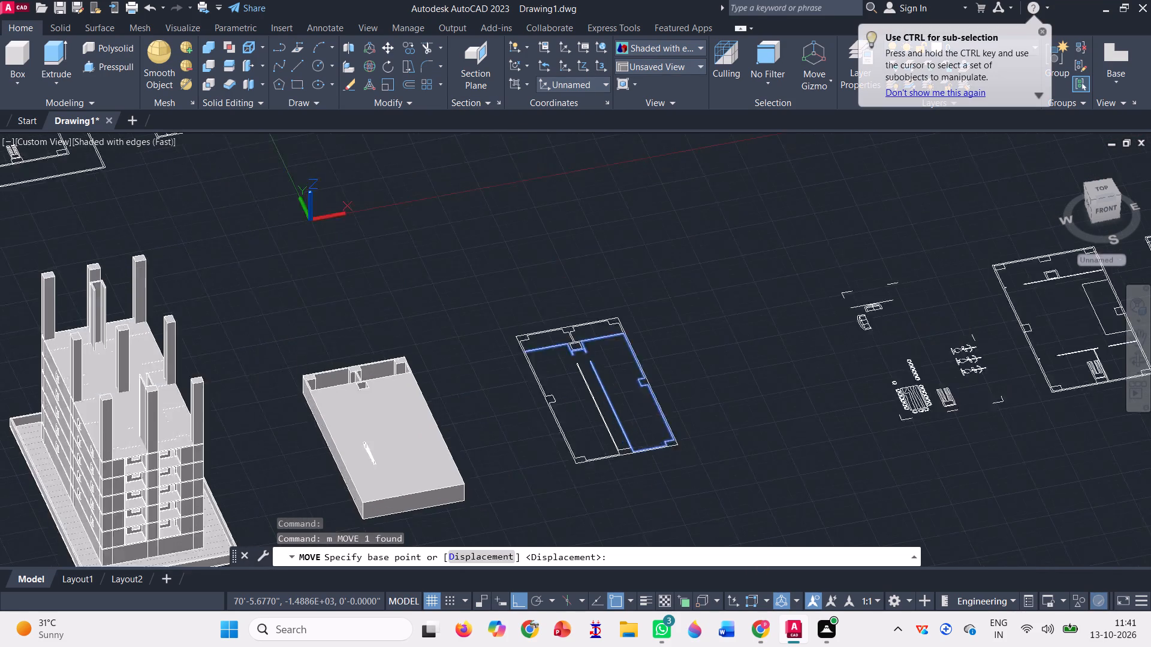
scroll(646, 500, "up", 1)
left_click(696, 373)
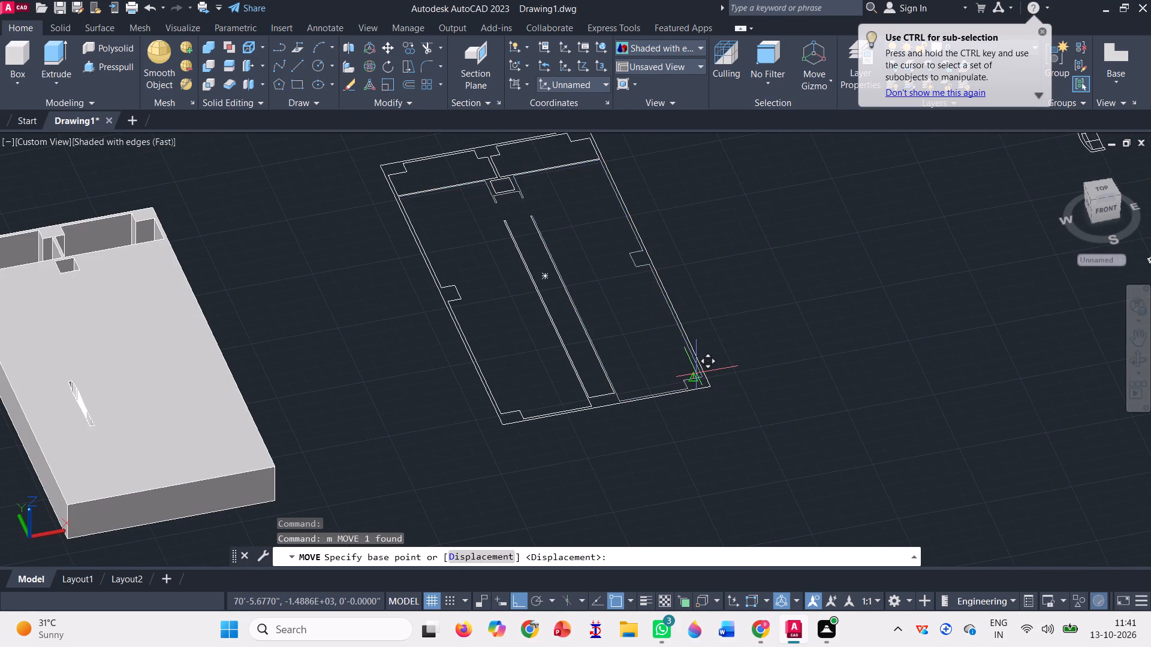
scroll(608, 270, "down", 2)
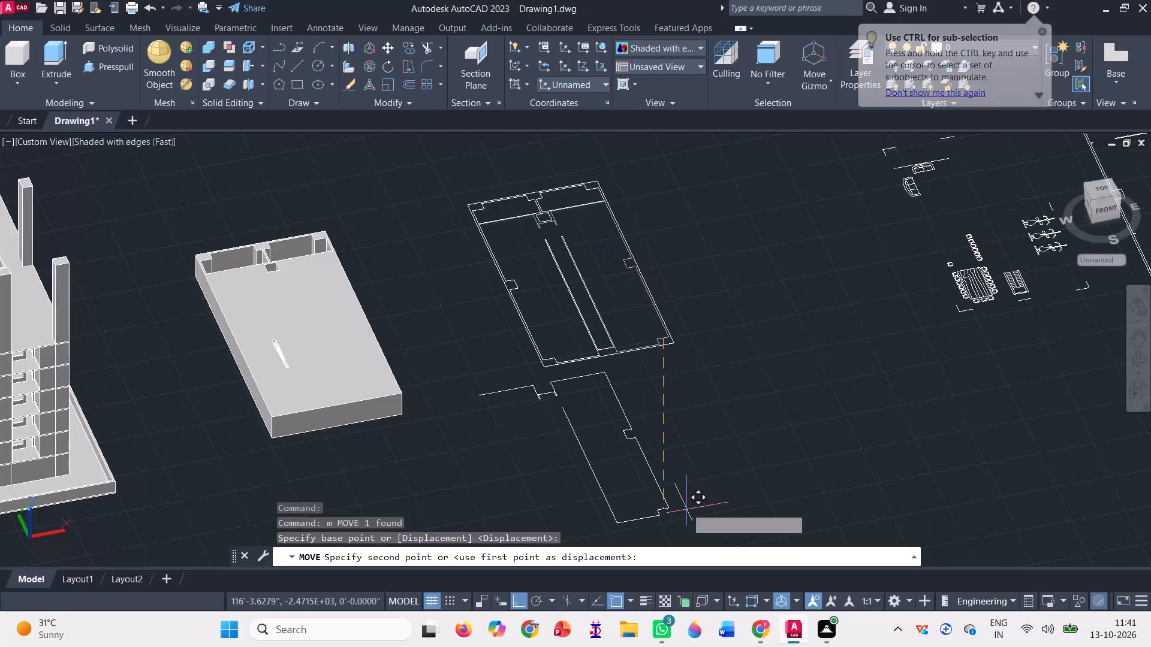
scroll(665, 232, "down", 1)
scroll(562, 270, "down", 1)
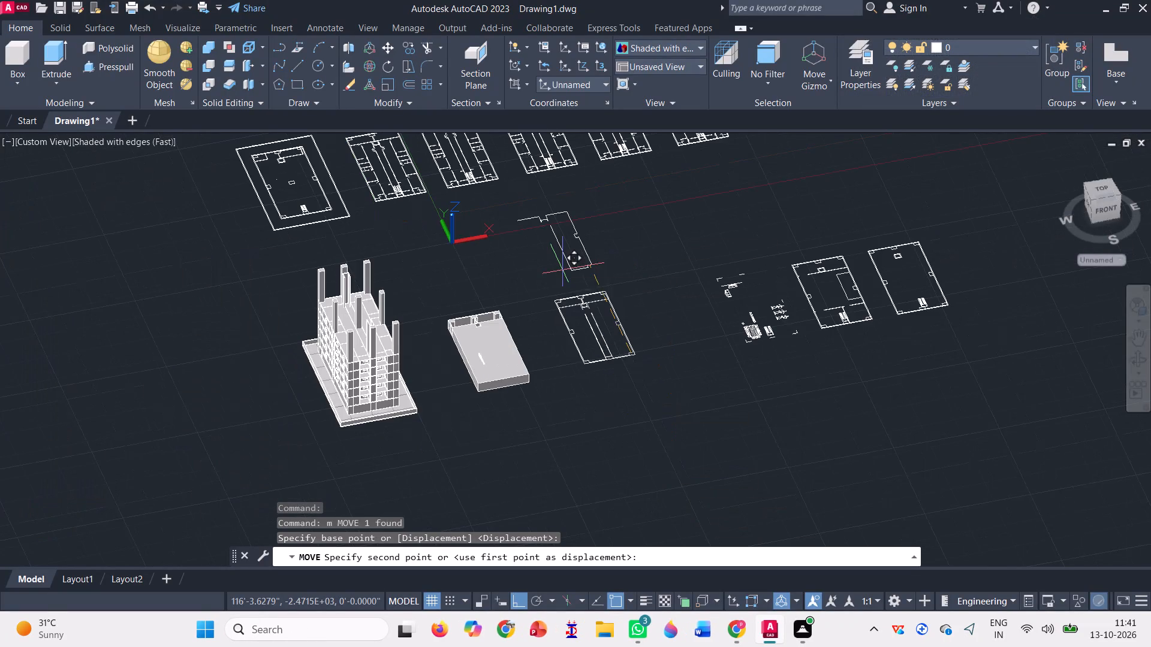
left_click(695, 437)
scroll(614, 288, "up", 3)
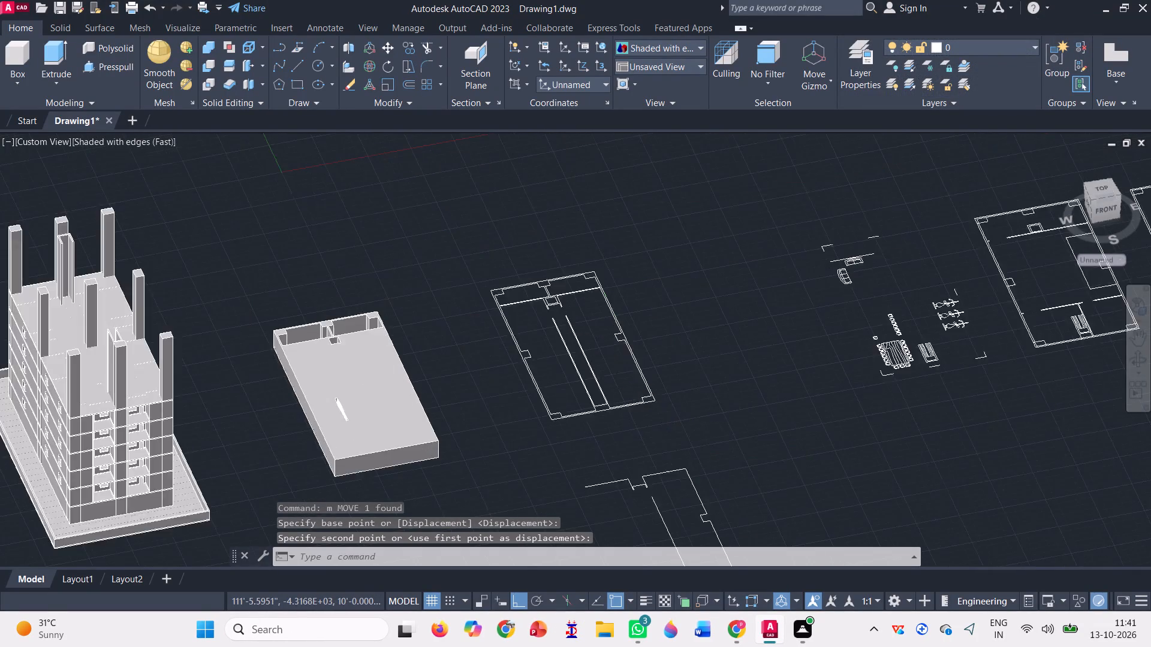
key("Escape")
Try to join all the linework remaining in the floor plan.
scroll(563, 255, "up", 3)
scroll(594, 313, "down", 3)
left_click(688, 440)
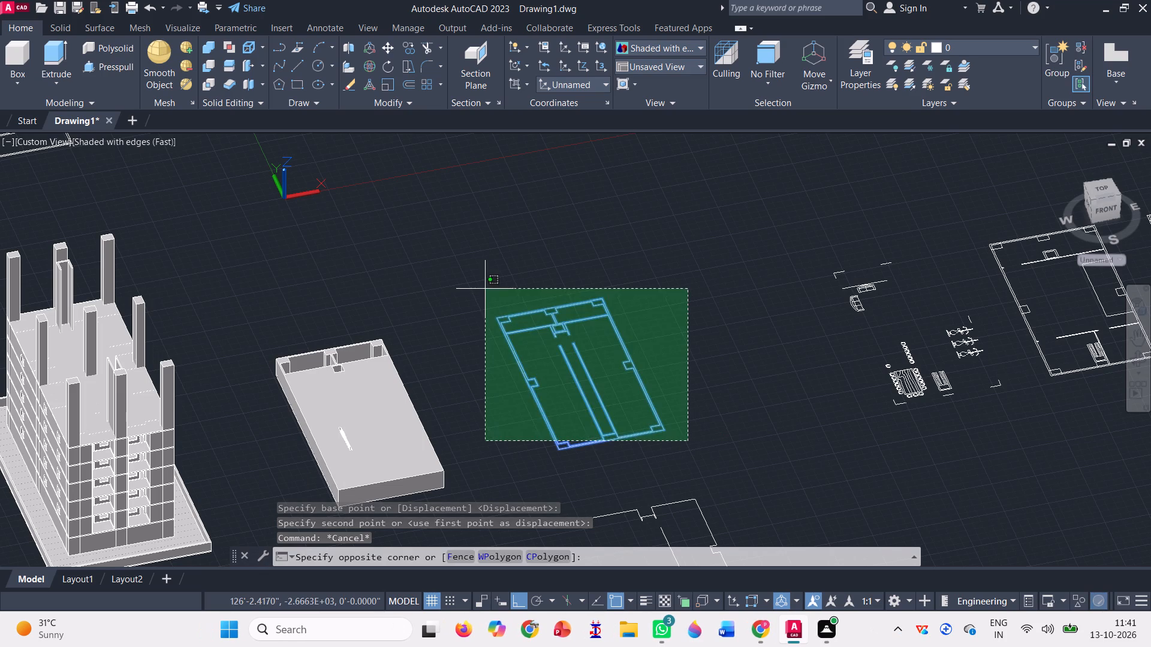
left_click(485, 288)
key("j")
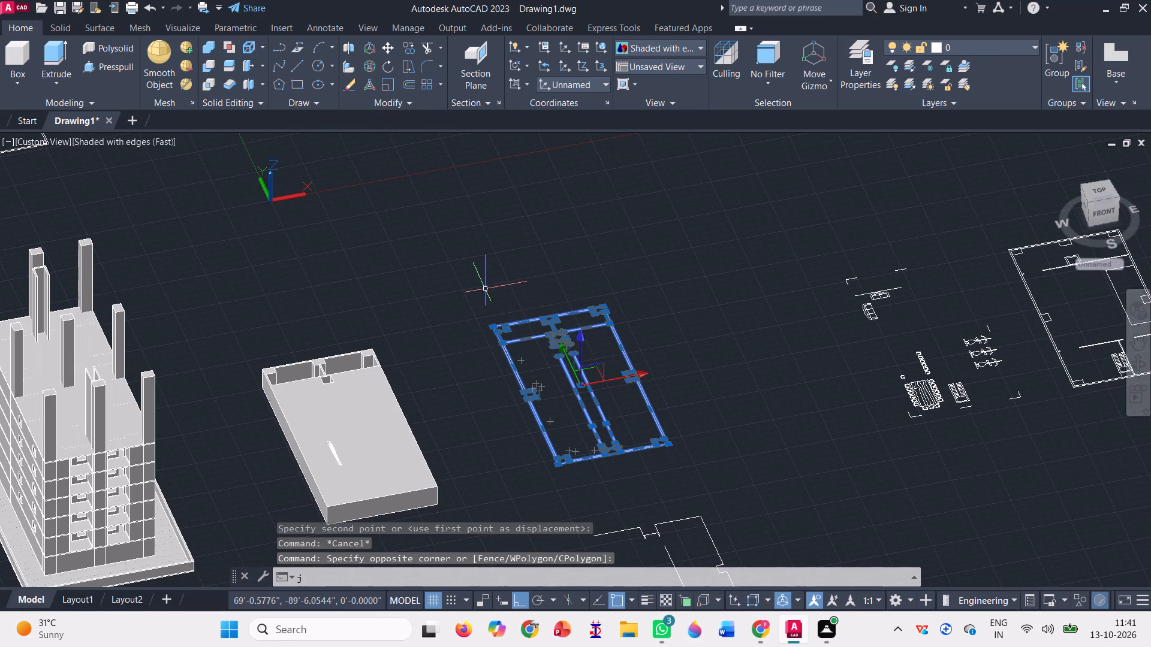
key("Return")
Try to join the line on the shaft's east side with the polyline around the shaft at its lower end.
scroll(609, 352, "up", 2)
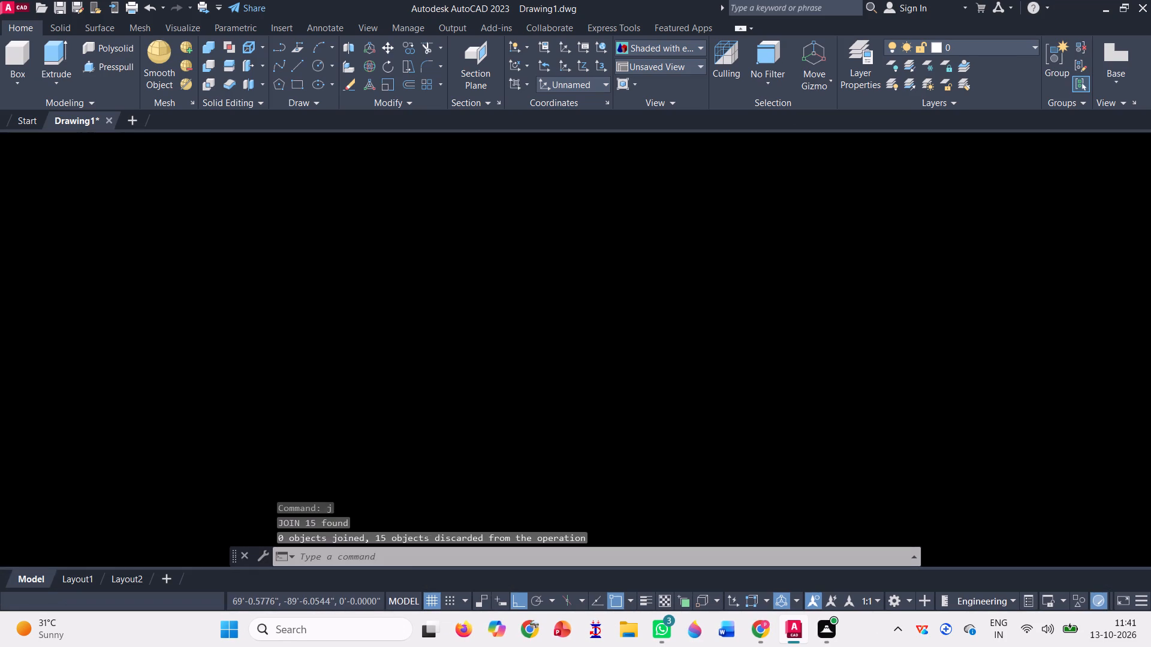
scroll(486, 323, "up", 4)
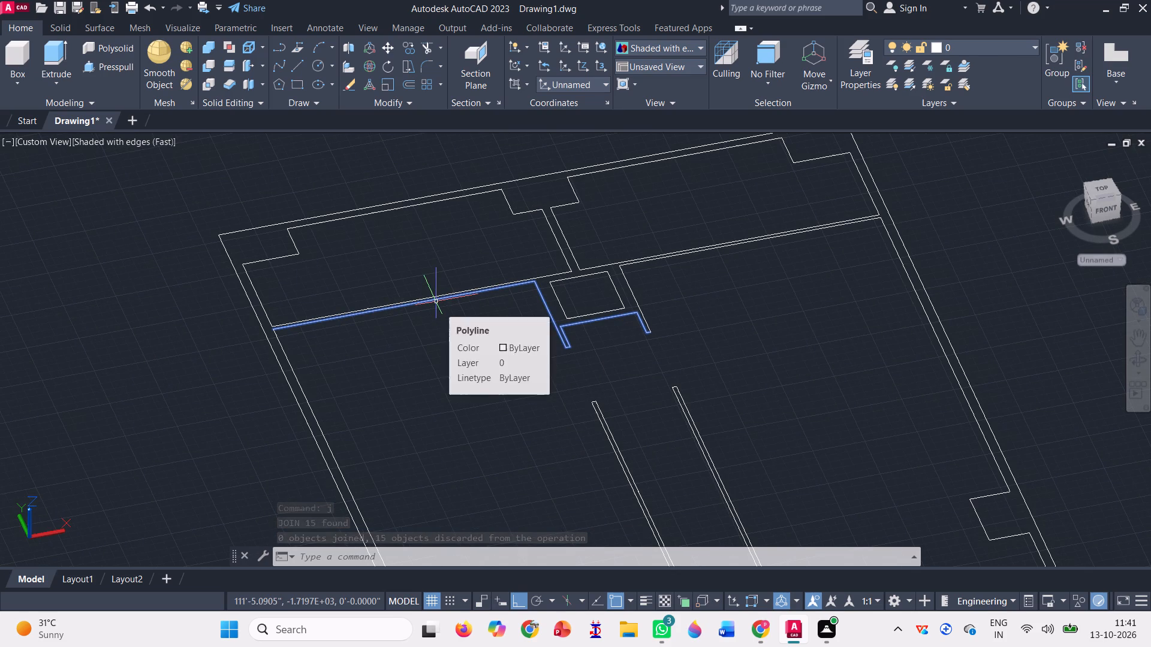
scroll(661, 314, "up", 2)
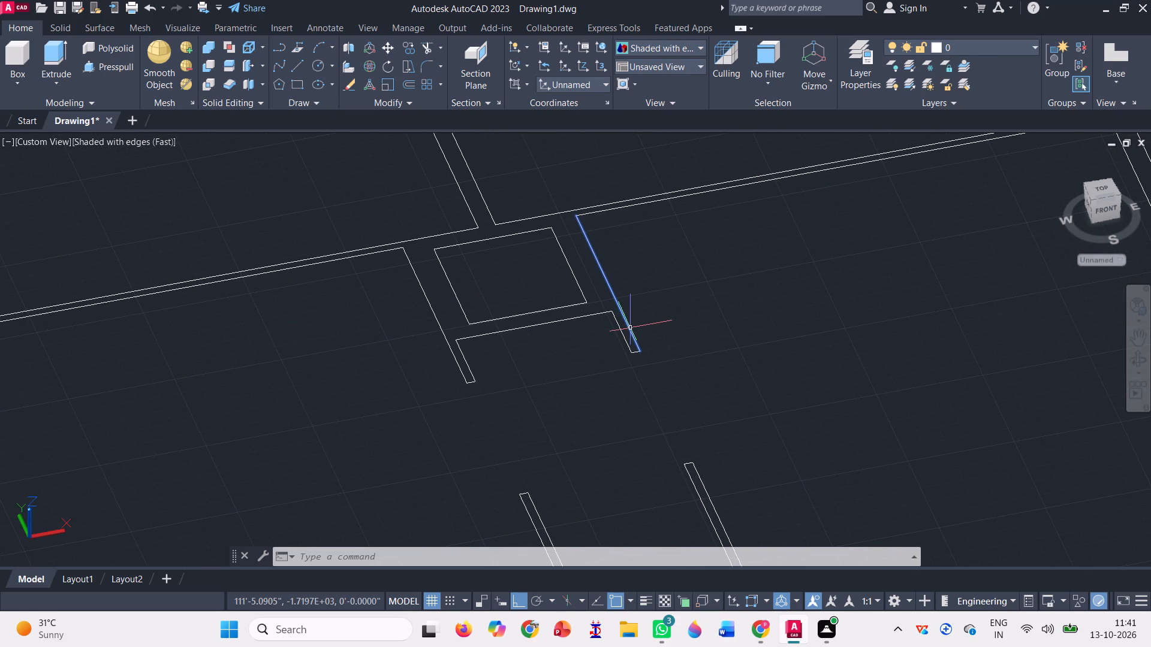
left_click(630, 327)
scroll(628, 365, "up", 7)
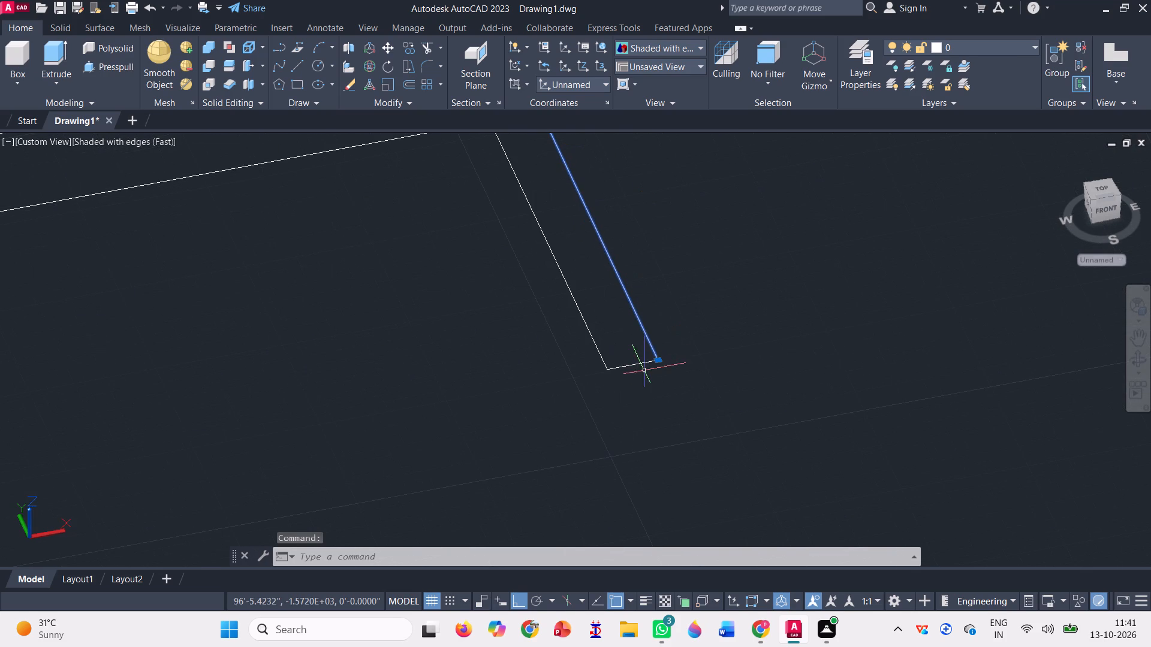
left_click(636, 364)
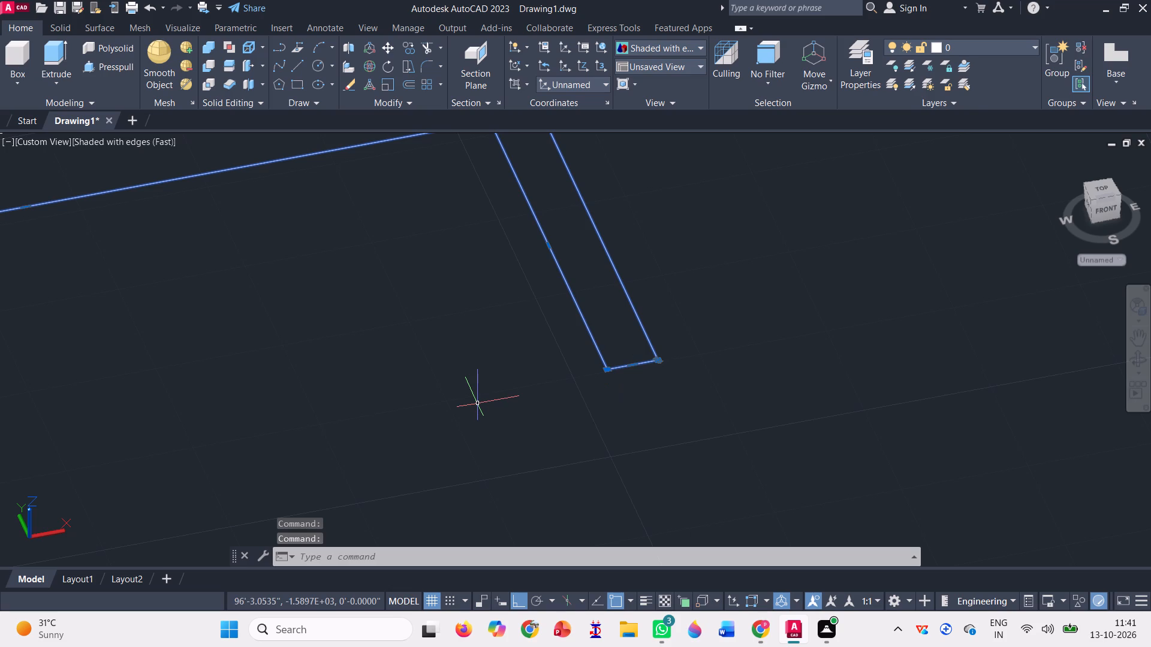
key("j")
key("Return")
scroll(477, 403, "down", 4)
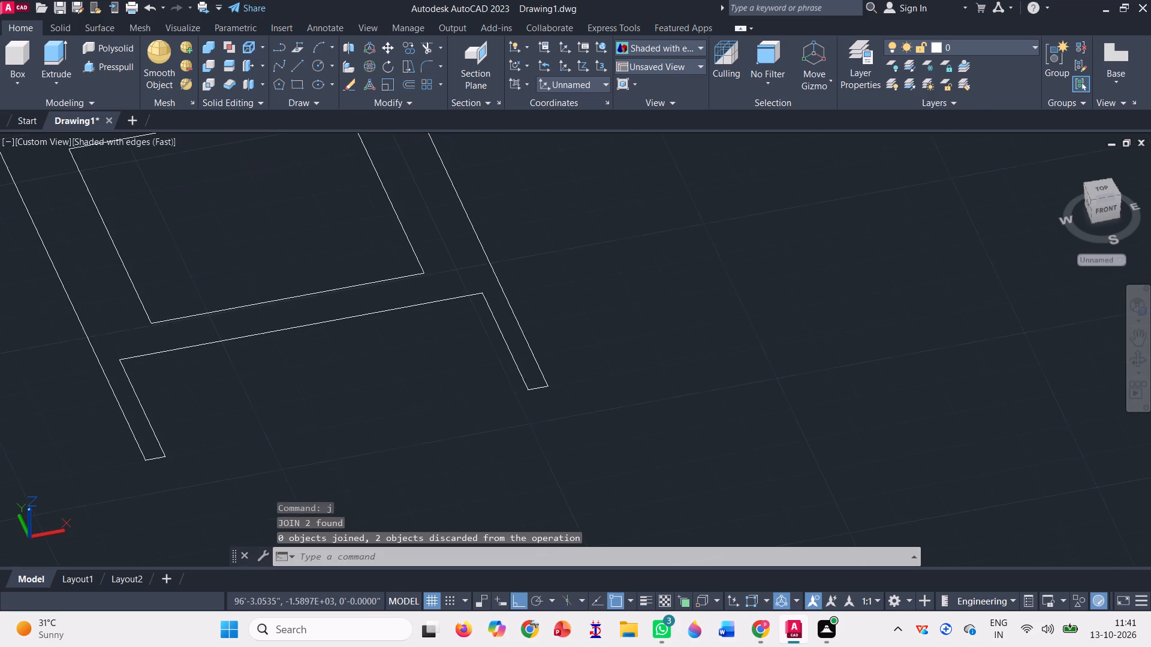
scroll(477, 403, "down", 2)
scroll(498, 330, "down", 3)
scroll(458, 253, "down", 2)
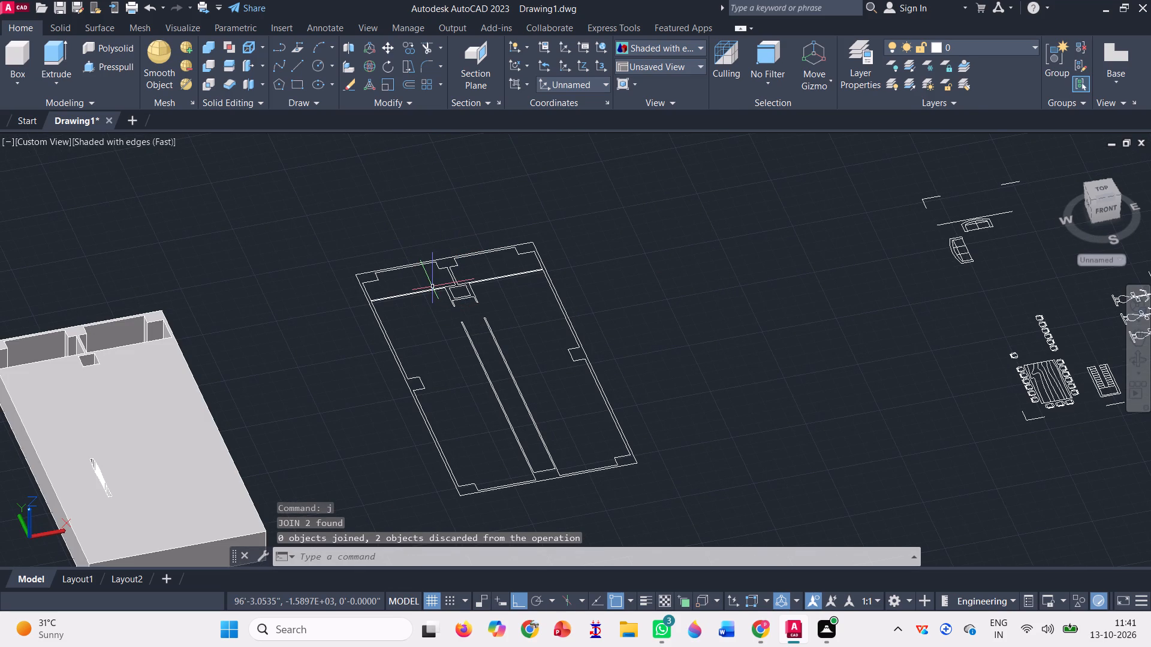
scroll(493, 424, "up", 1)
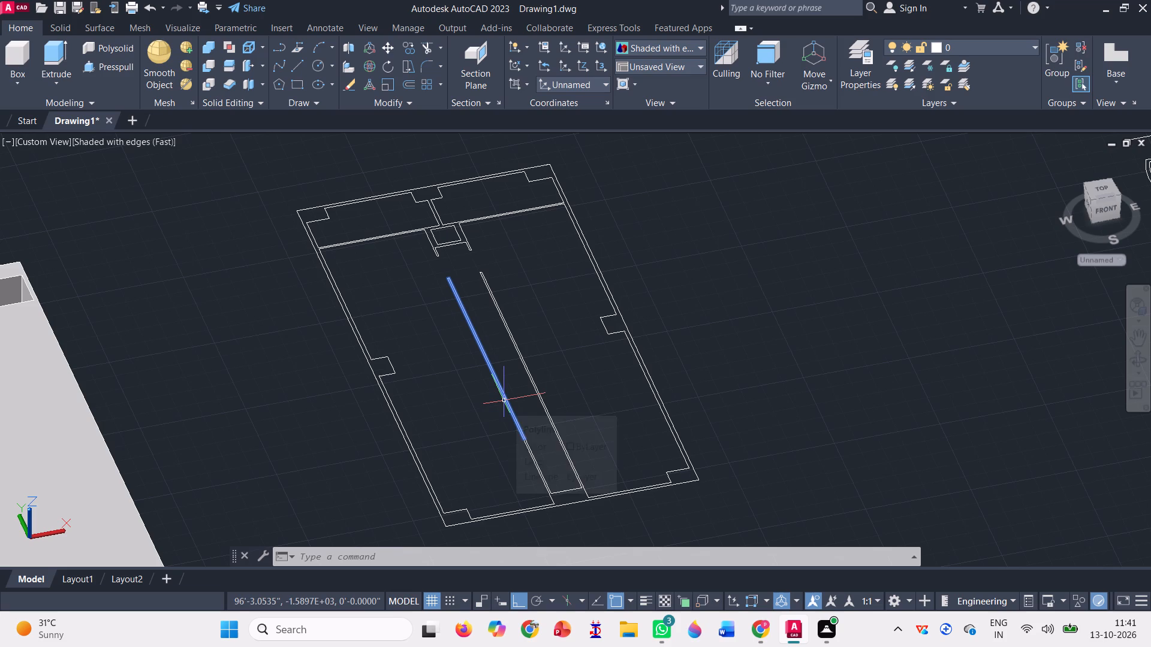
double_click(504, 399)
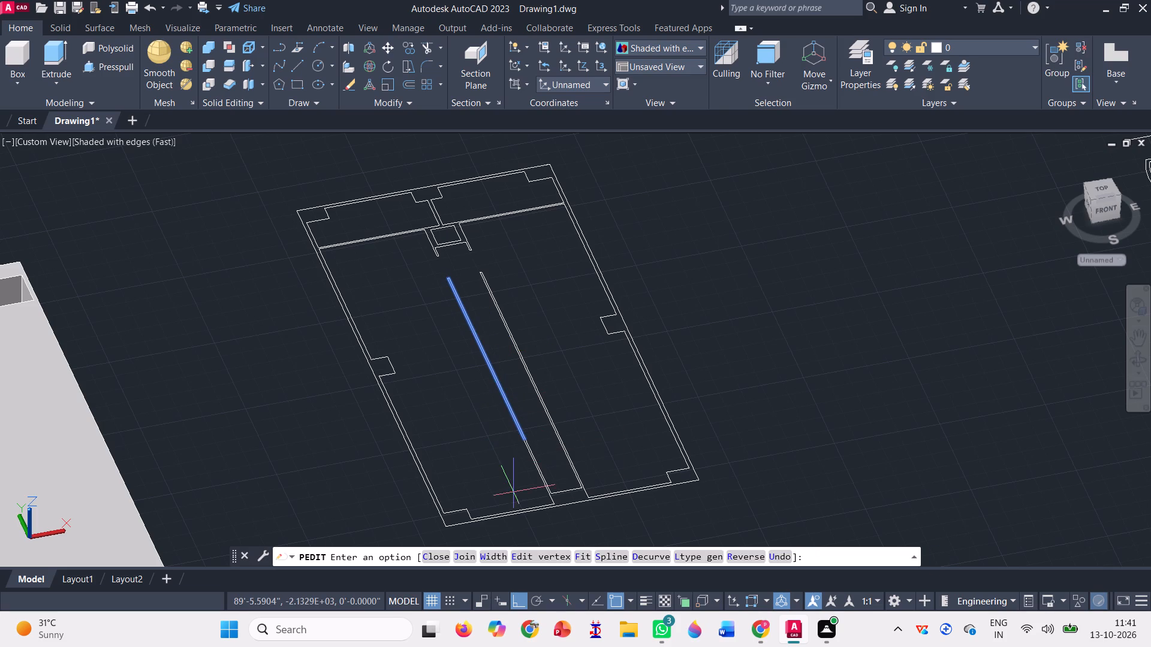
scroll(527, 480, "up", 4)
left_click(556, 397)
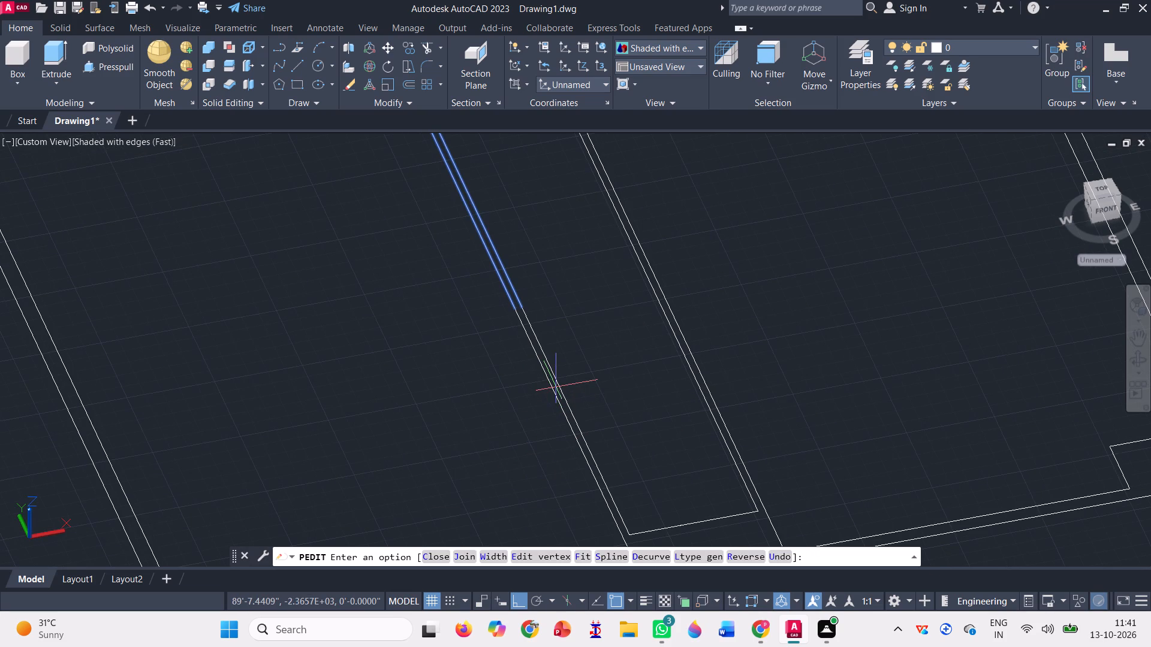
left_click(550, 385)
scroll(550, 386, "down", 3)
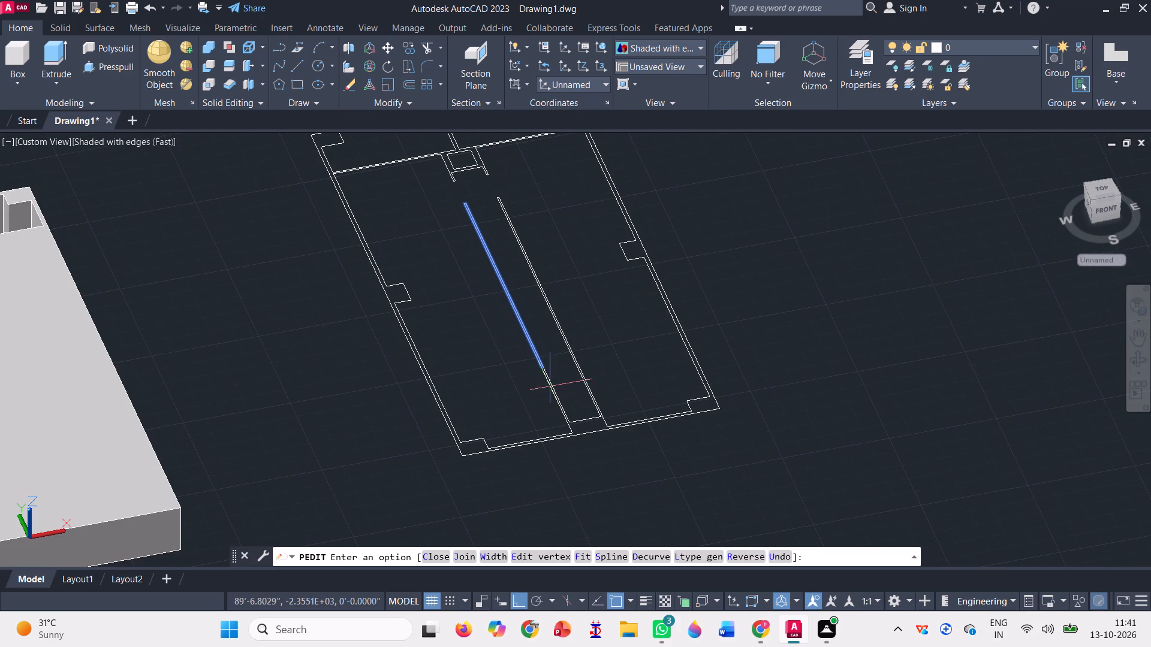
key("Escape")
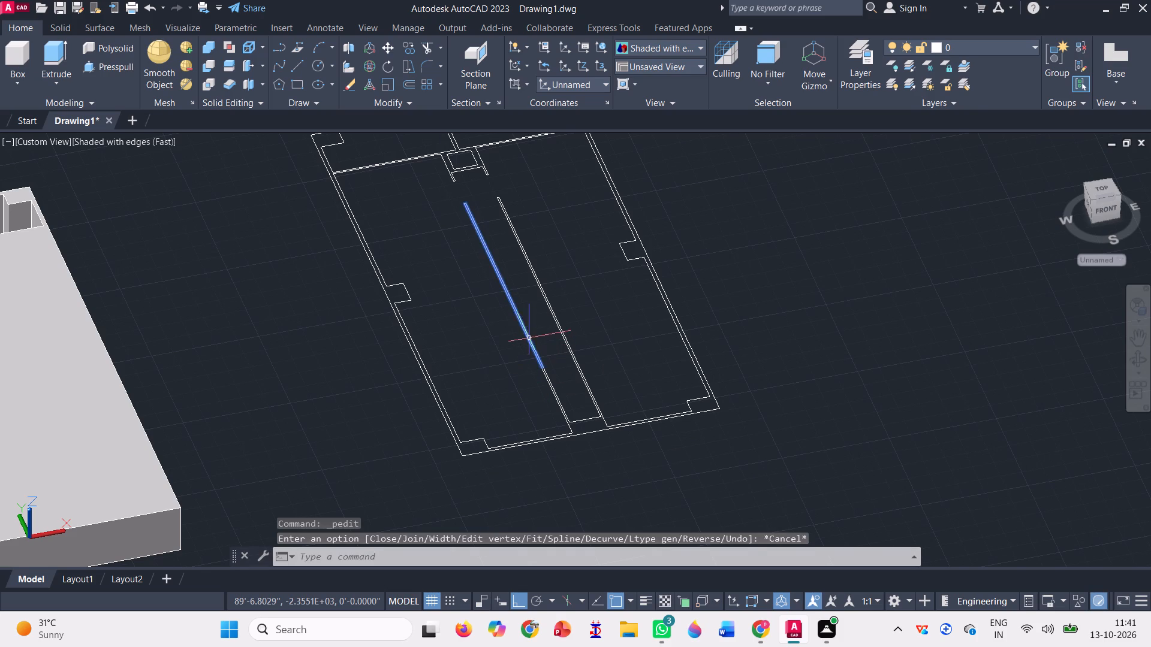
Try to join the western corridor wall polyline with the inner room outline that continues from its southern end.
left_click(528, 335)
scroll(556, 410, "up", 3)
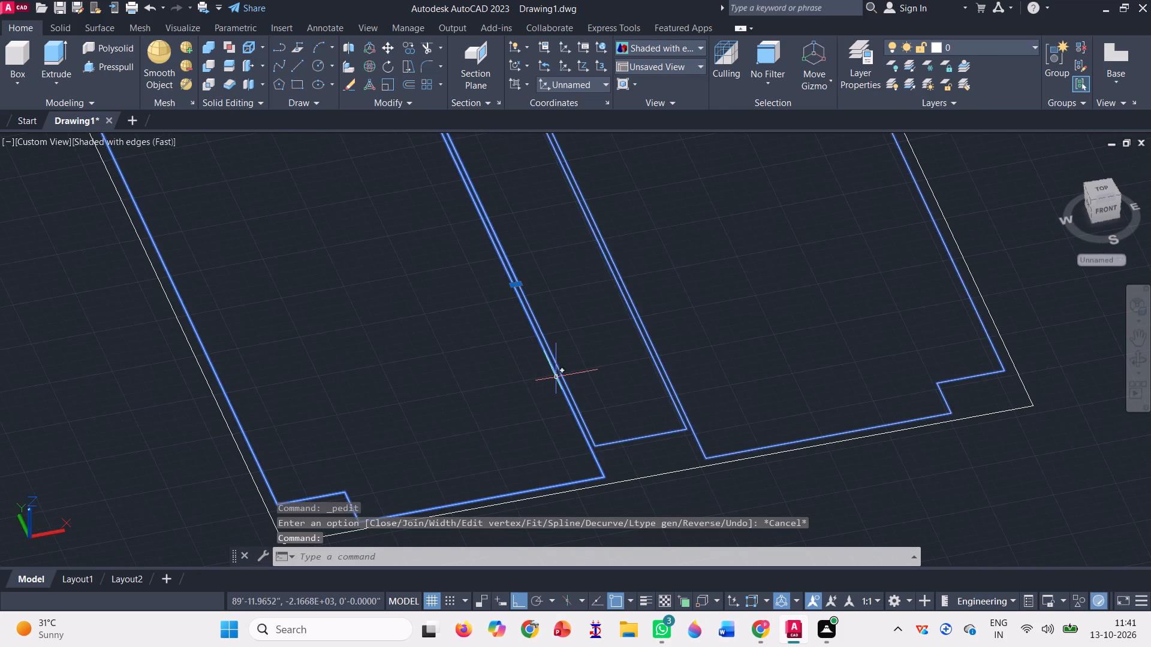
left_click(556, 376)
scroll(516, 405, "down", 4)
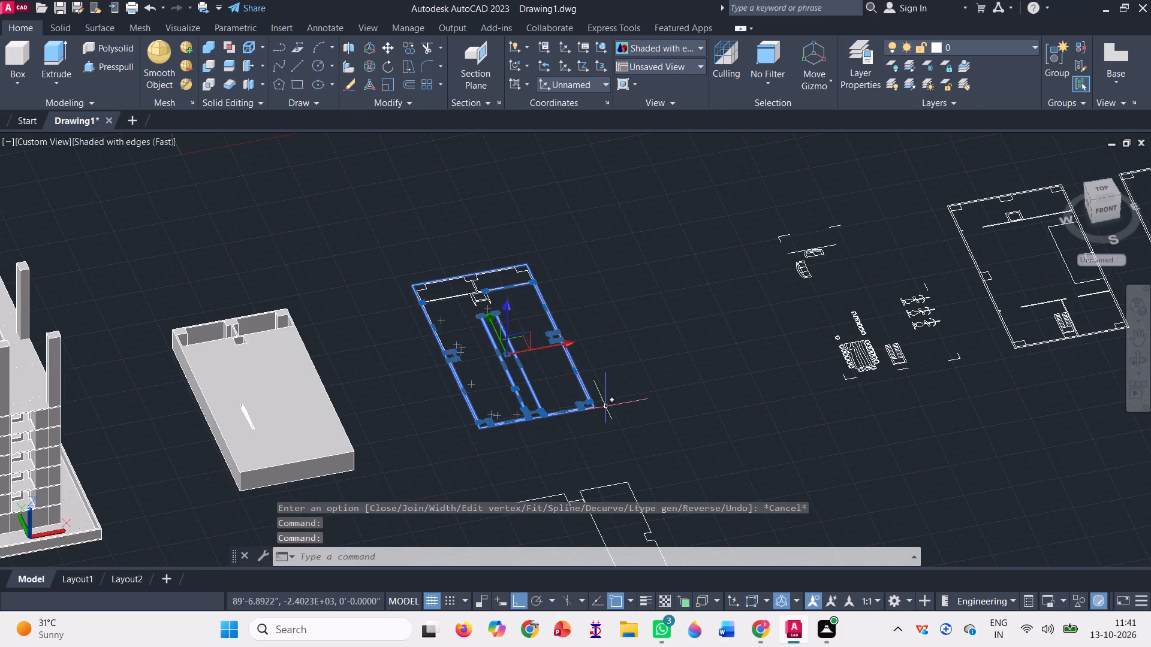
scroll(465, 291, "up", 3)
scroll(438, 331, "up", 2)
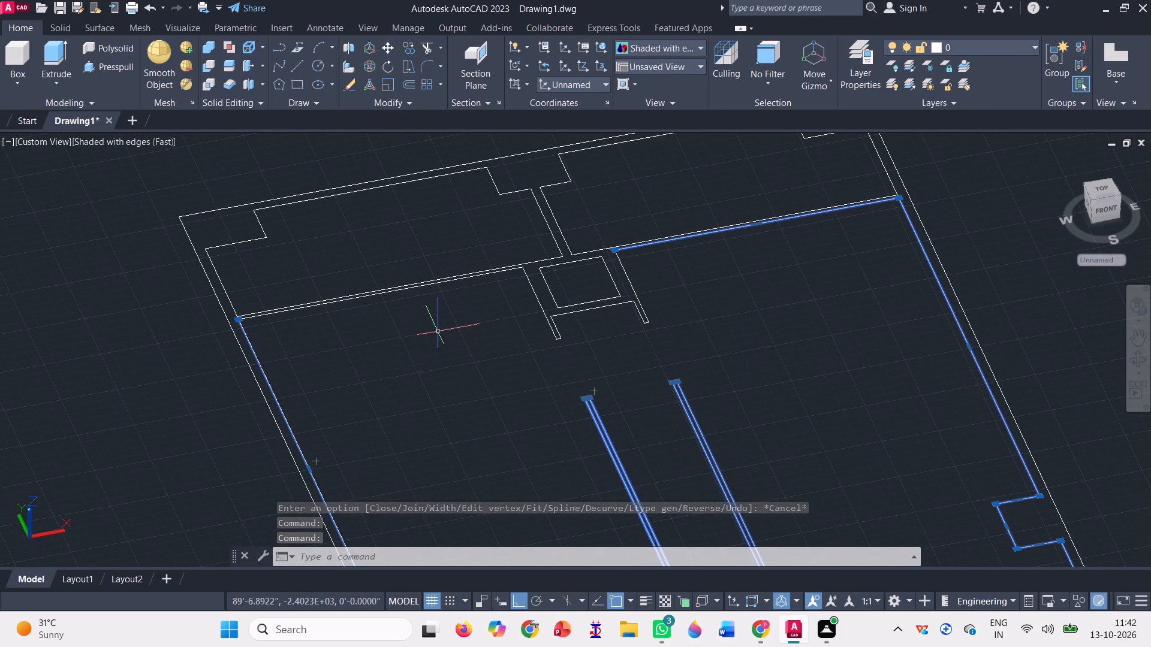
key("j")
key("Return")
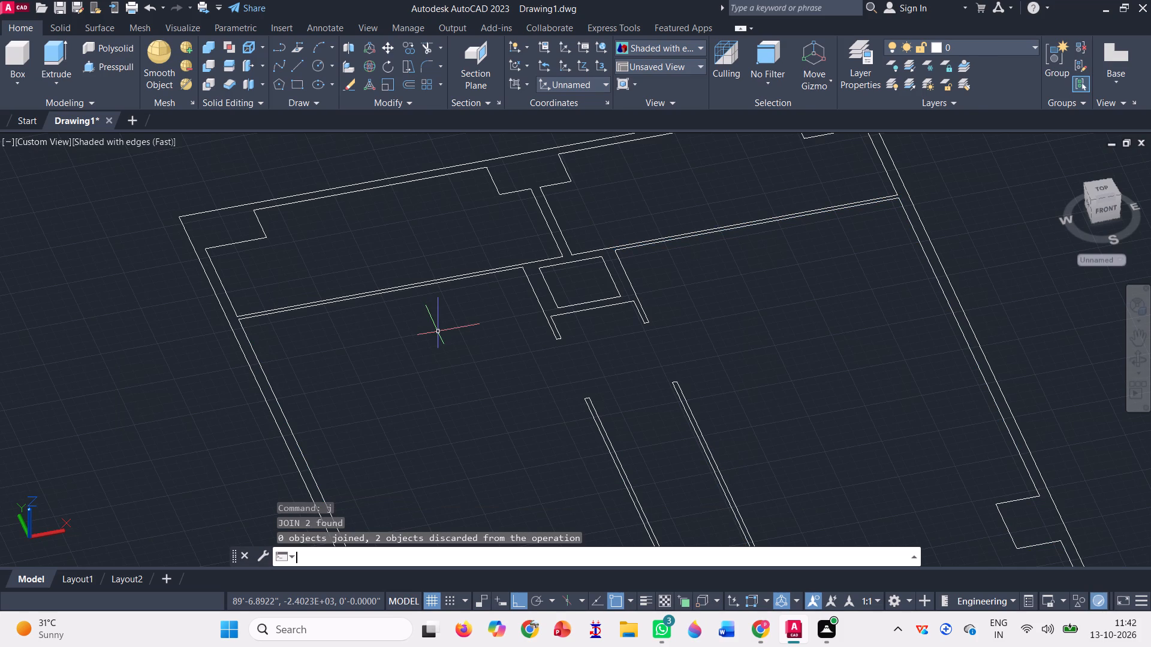
Move the inner room outline with the corridor walls out of the floor plan to the empty area below, beside the previously moved polyline.
scroll(443, 320, "down", 3)
scroll(500, 263, "down", 2)
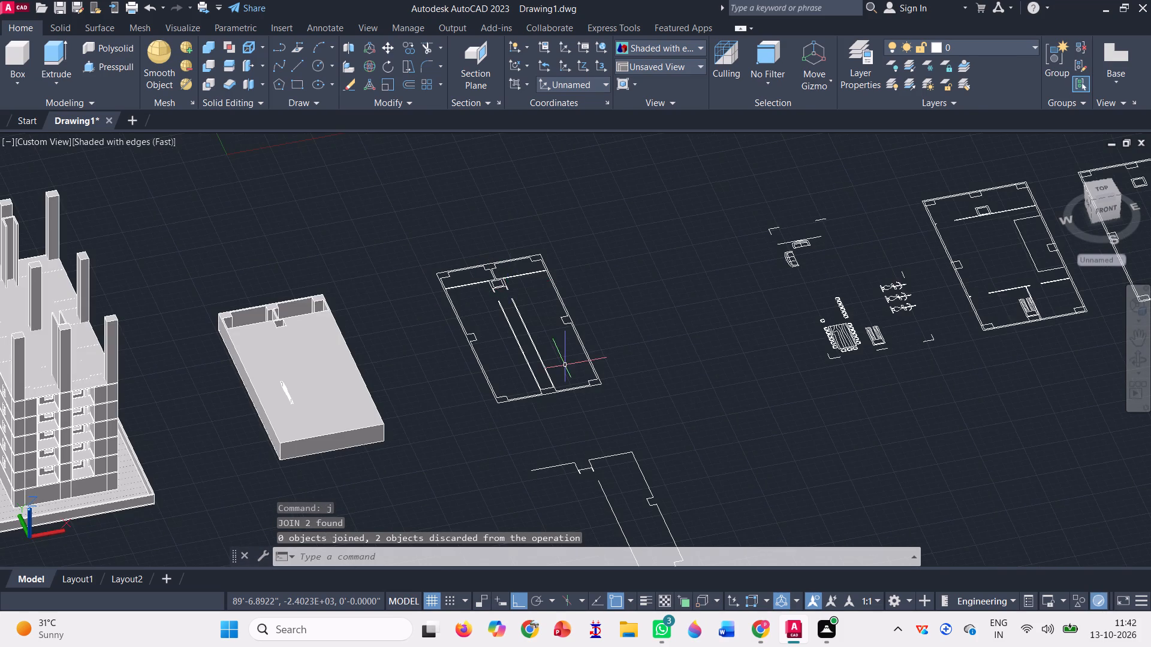
scroll(575, 393, "up", 3)
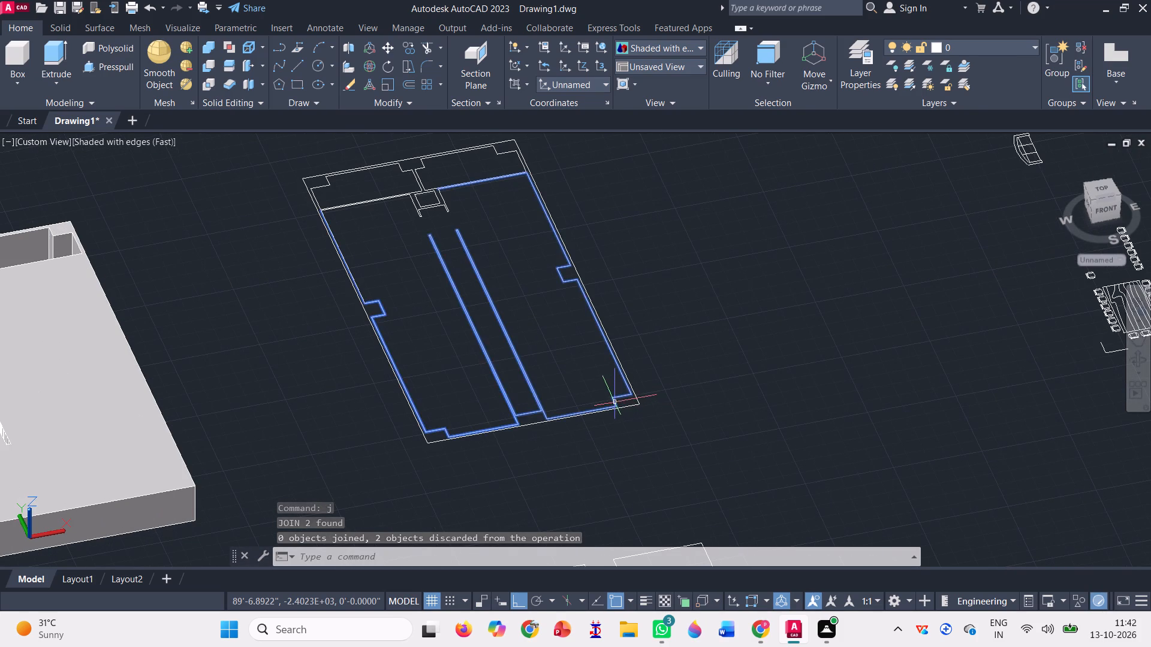
left_click(614, 401)
type("m")
key("space")
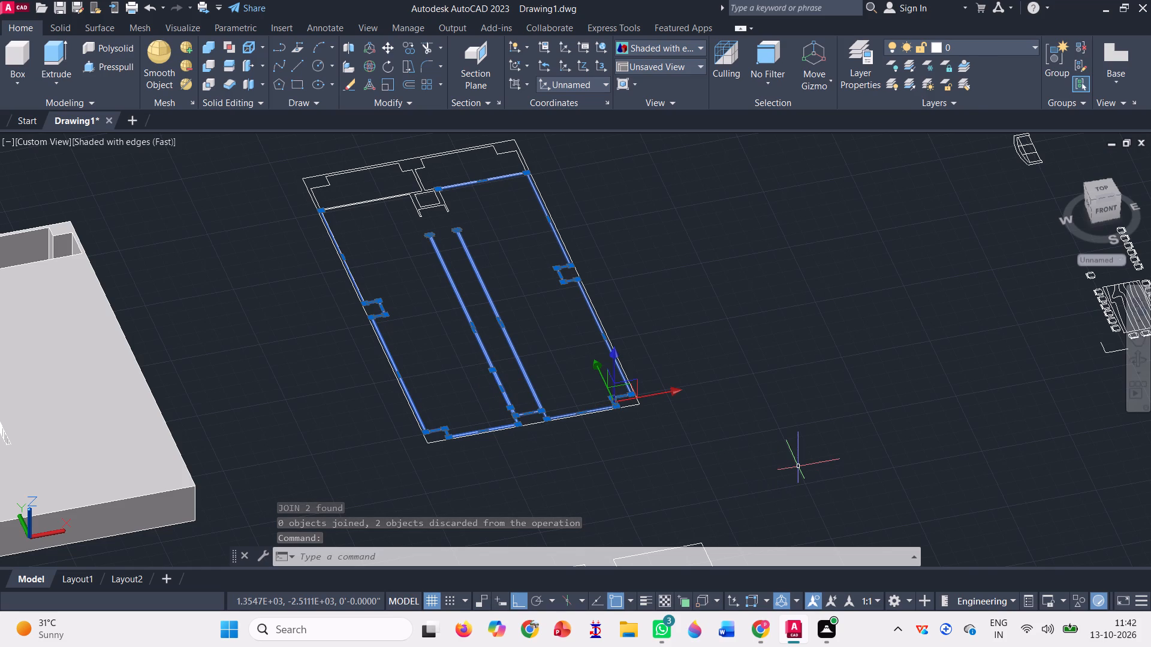
key("m")
key("space")
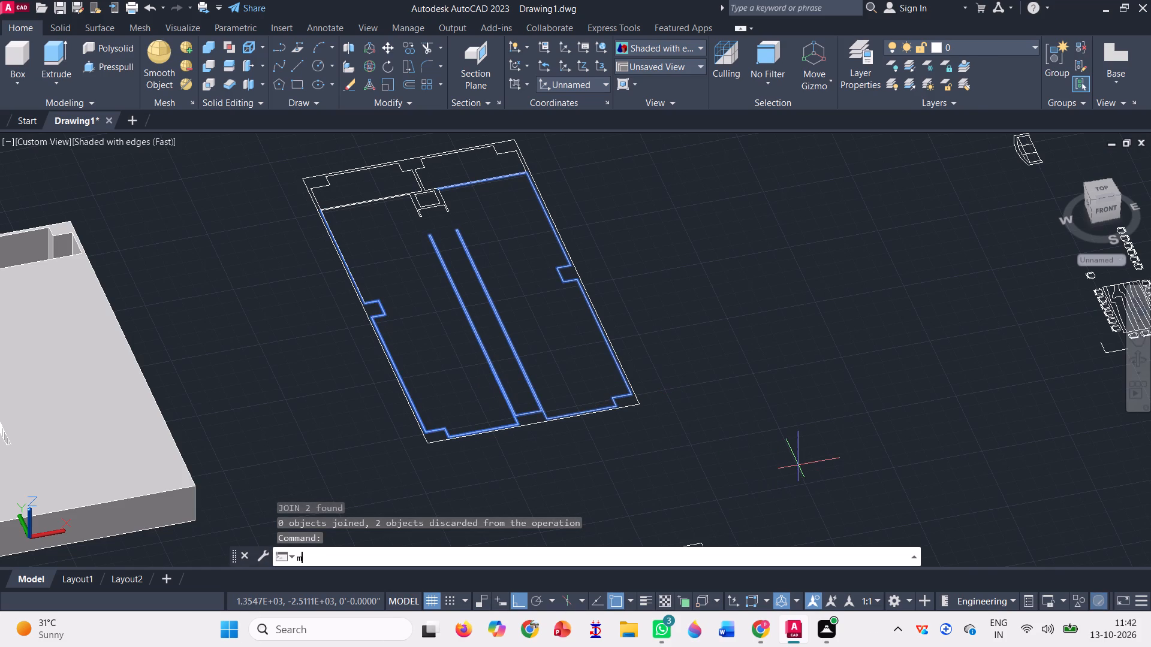
left_click(544, 414)
scroll(535, 216, "down", 2)
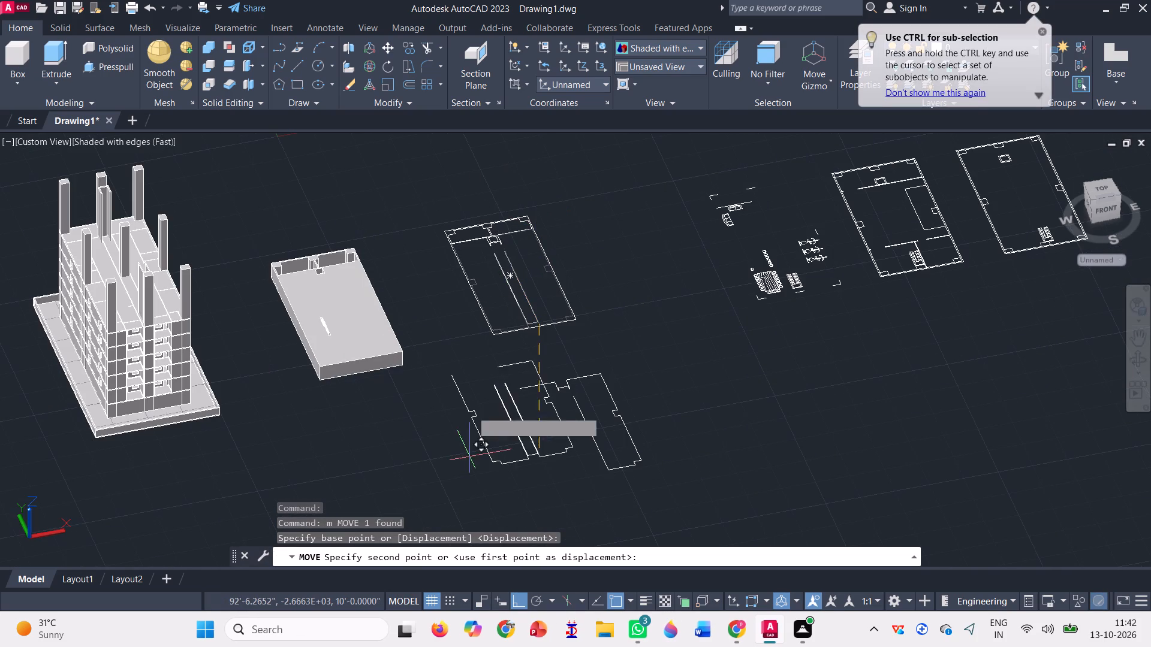
left_click(444, 499)
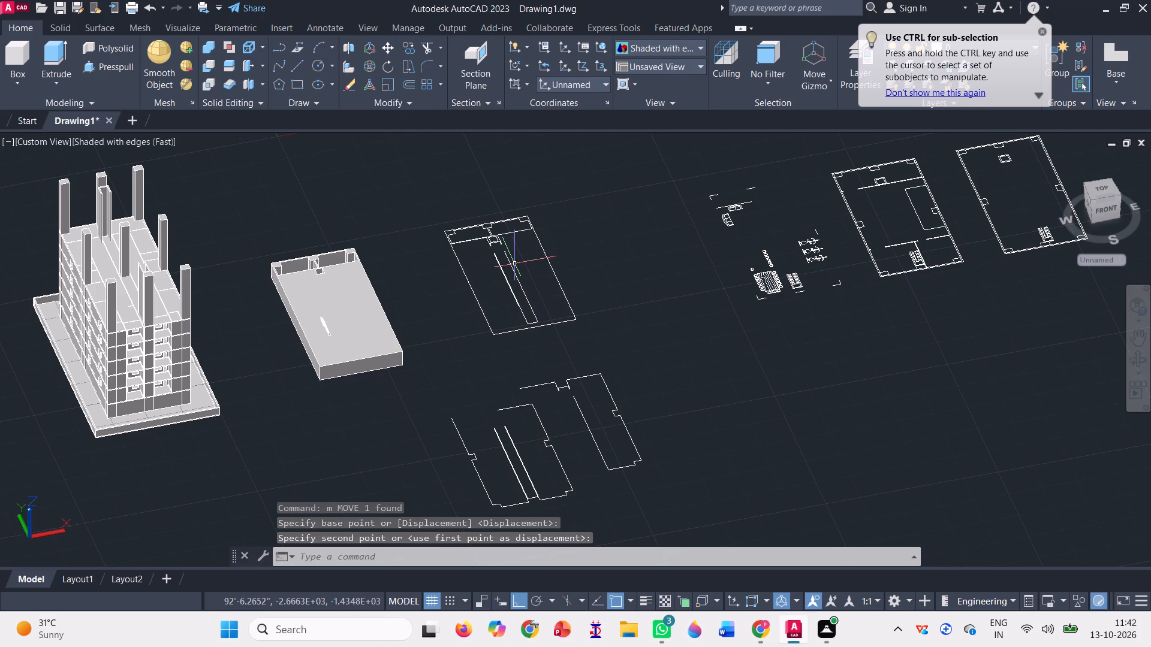
Examine the linework left in the floor plan and the two moved outlines for gaps between their ends.
scroll(484, 216, "up", 3)
scroll(526, 306, "up", 3)
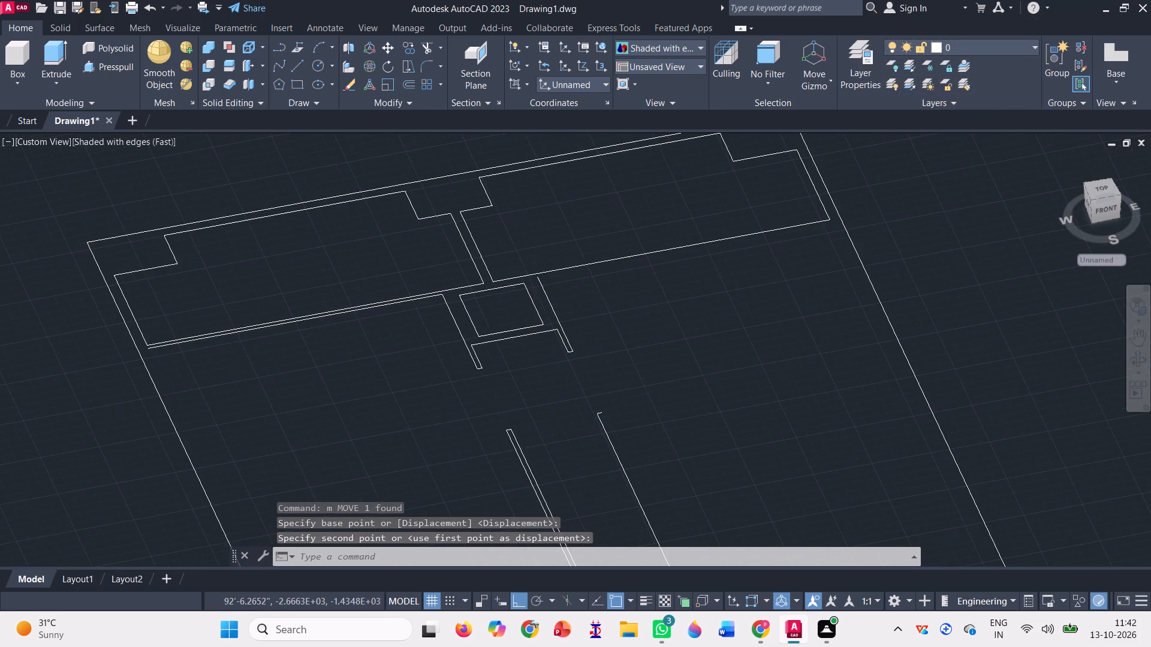
scroll(526, 315, "down", 6)
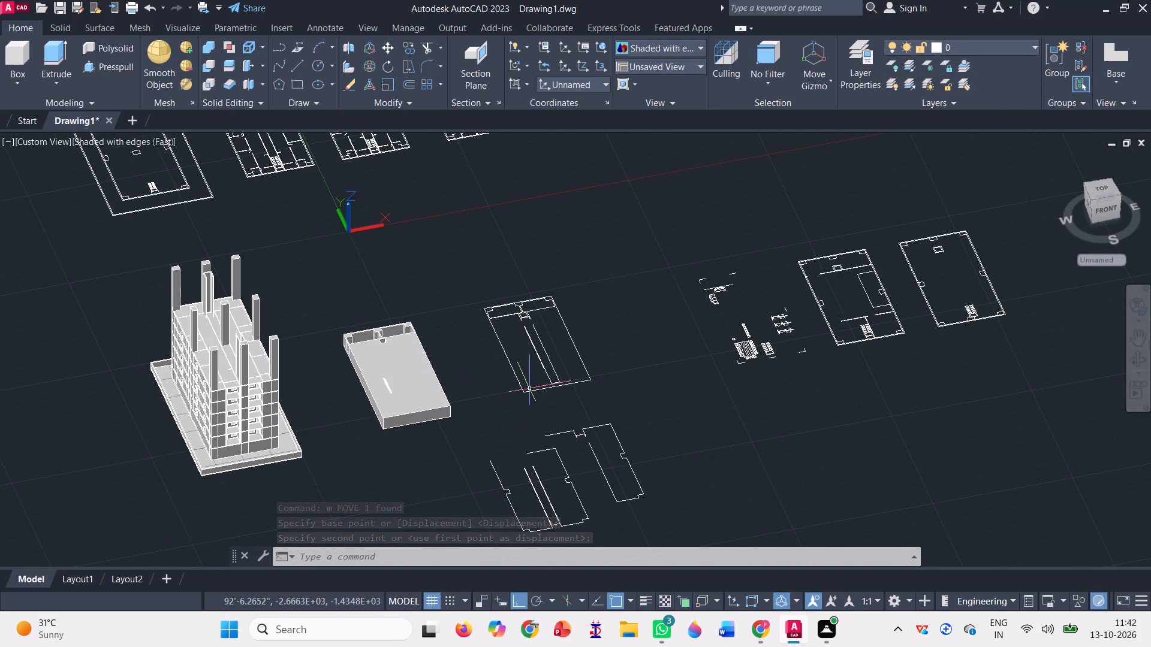
scroll(529, 386, "down", 1)
scroll(561, 502, "up", 4)
scroll(406, 260, "up", 2)
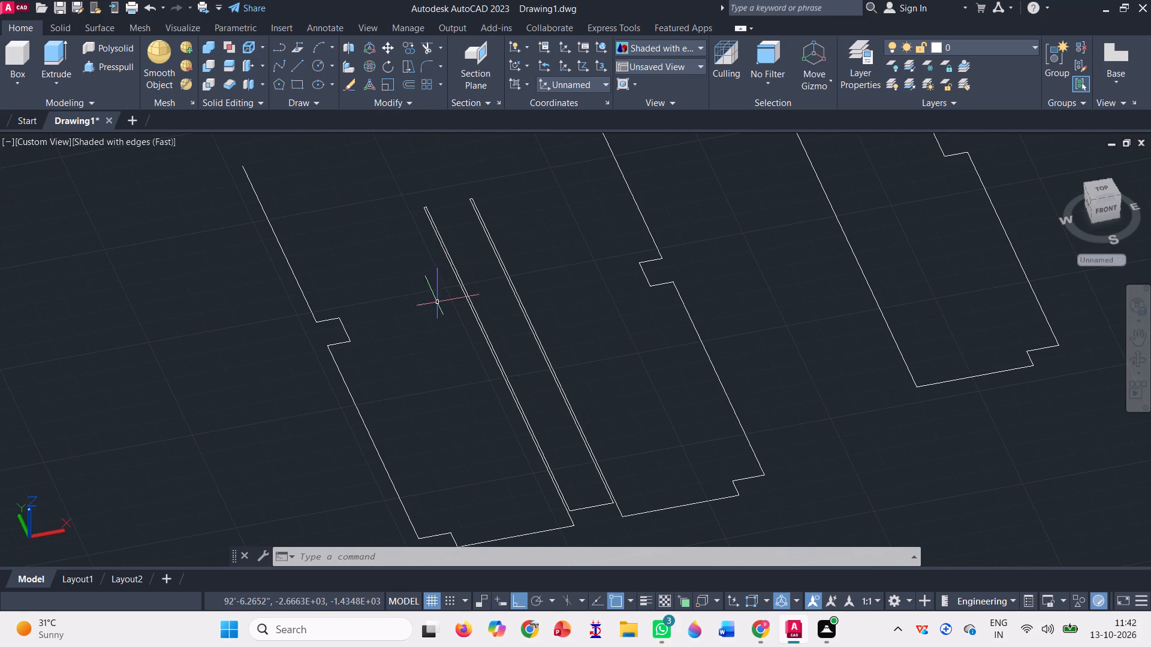
scroll(504, 397, "down", 2)
scroll(535, 354, "down", 1)
scroll(583, 302, "up", 2)
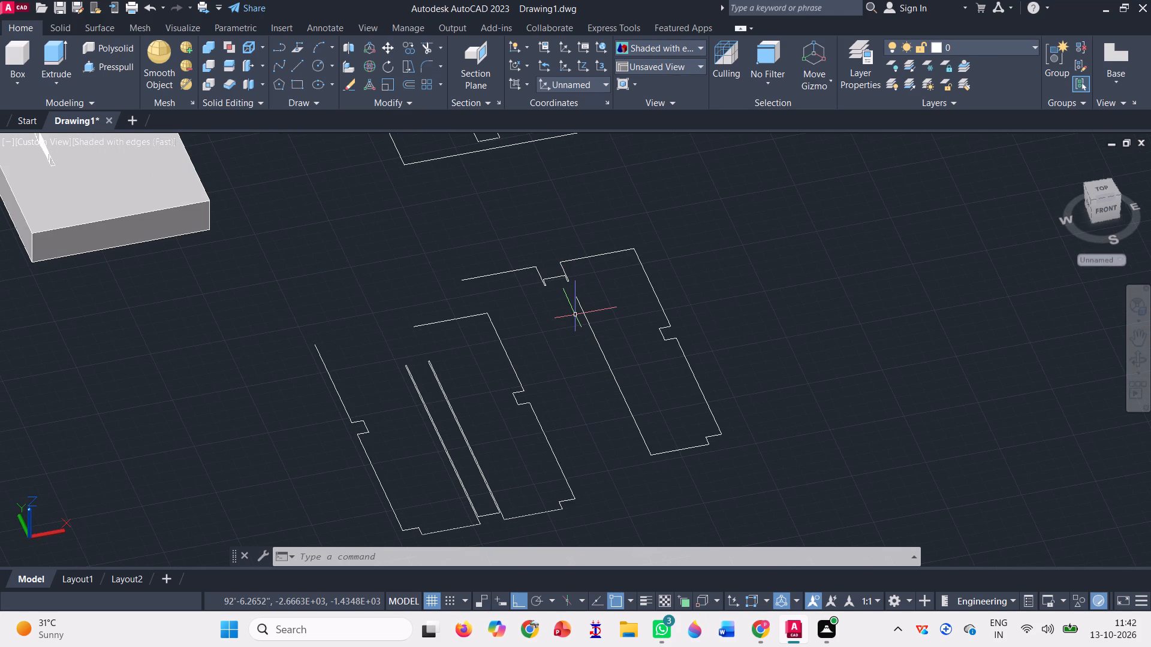
scroll(575, 314, "down", 1)
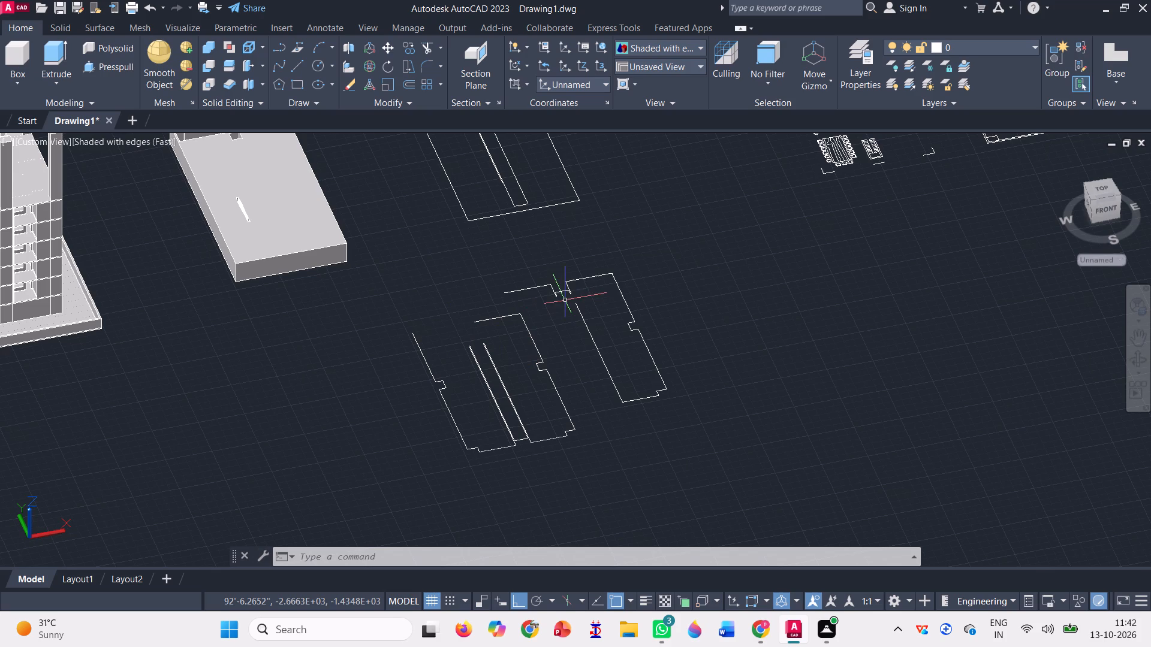
scroll(575, 352, "down", 2)
Move the polyline along the north-west room and shaft onto the moved room outline, placing its west end on the outline's open north-west corner.
scroll(553, 256, "up", 3)
scroll(483, 233, "up", 3)
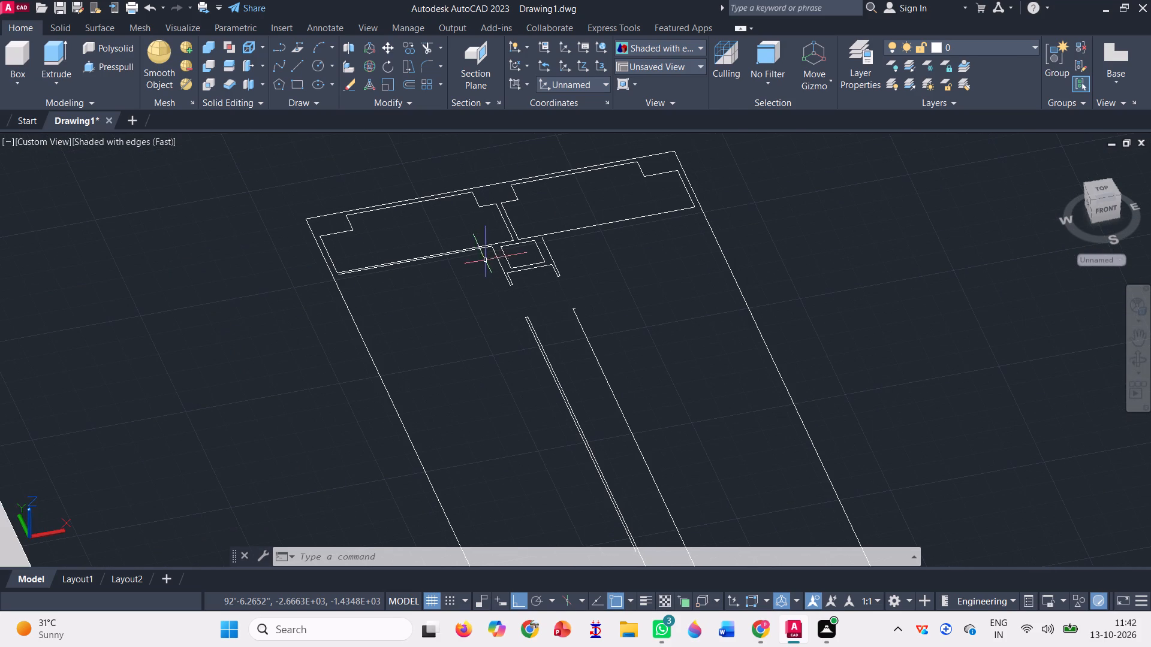
scroll(492, 248, "up", 2)
left_click(492, 247)
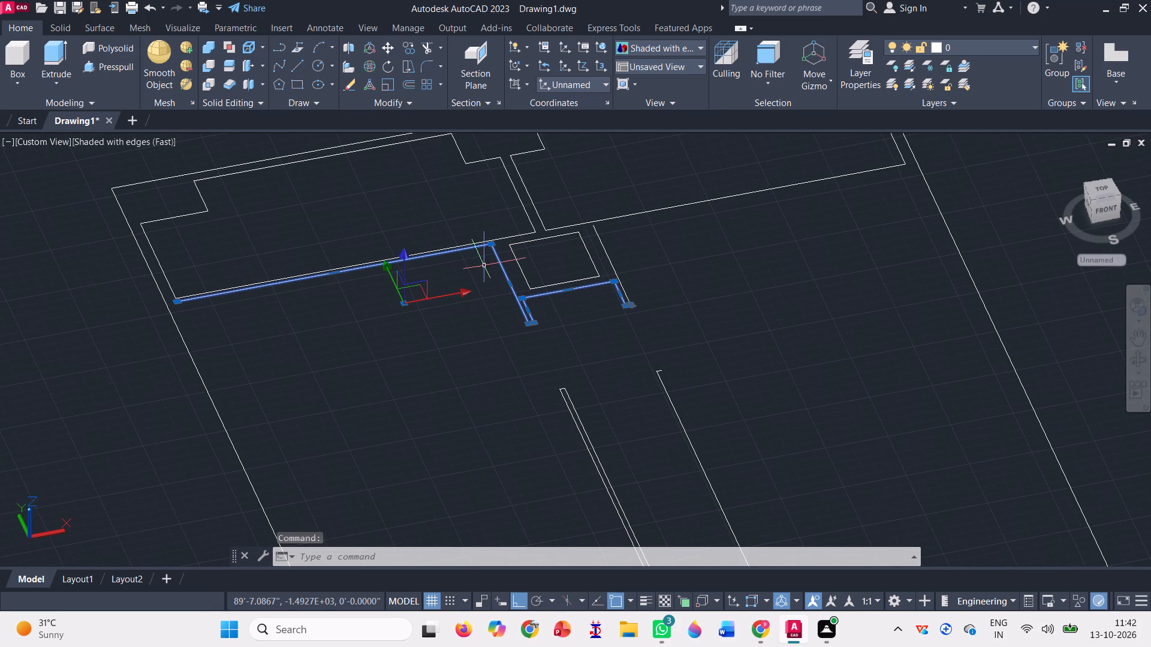
left_click(387, 37)
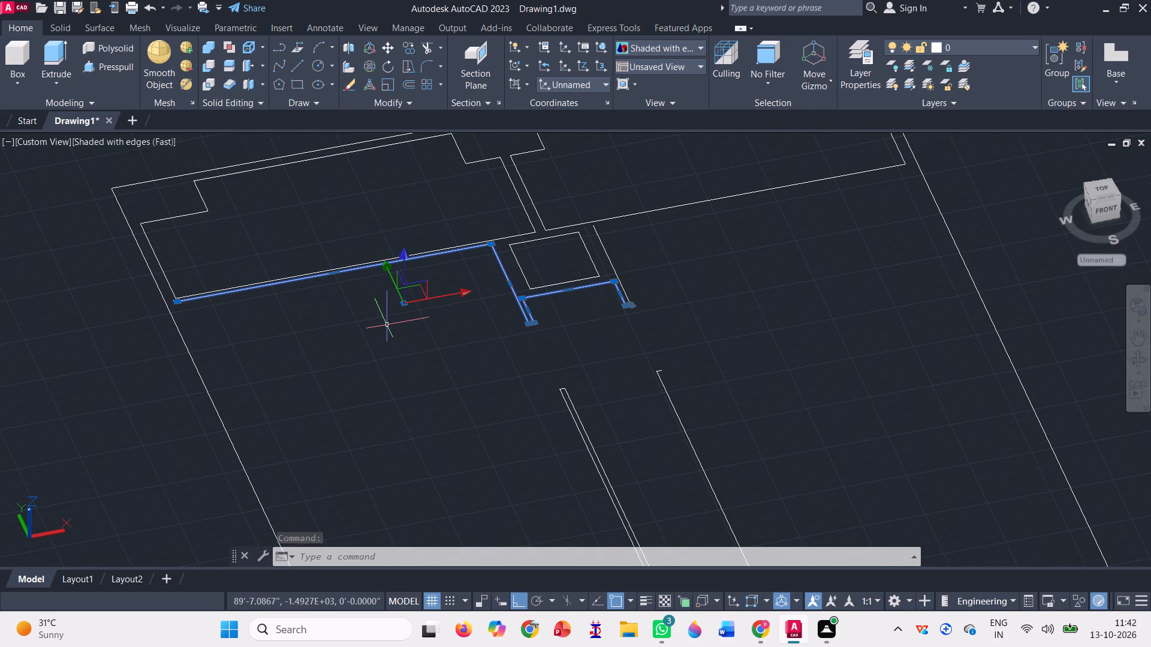
type("m")
key("space")
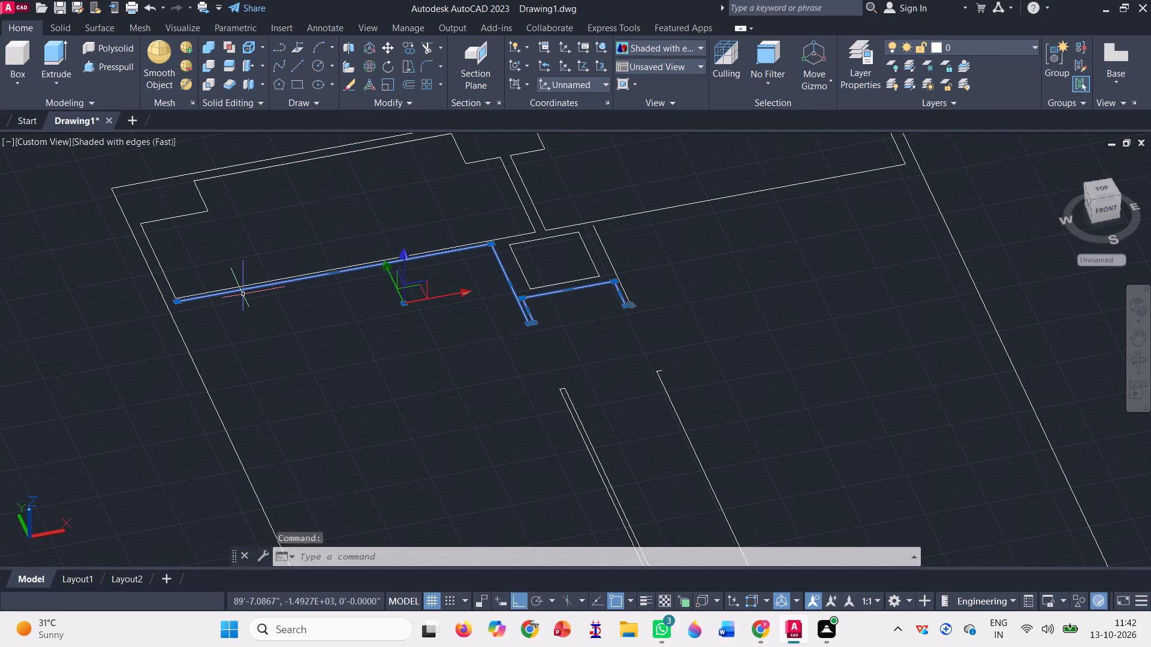
scroll(159, 301, "up", 4)
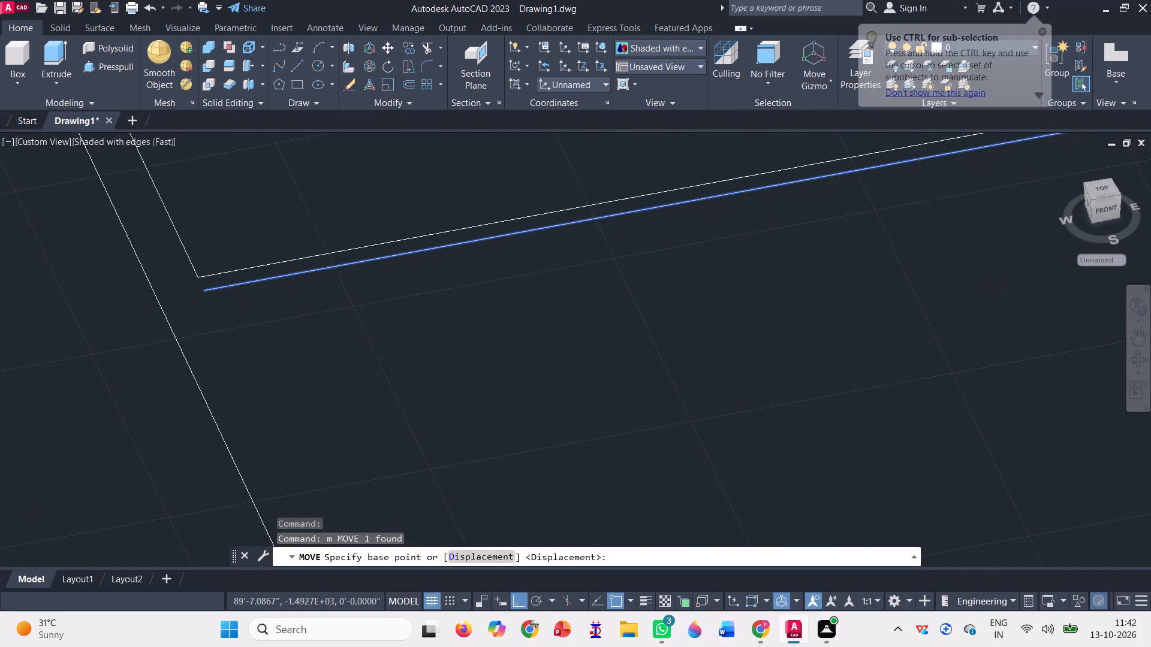
left_click(204, 291)
scroll(245, 221, "down", 4)
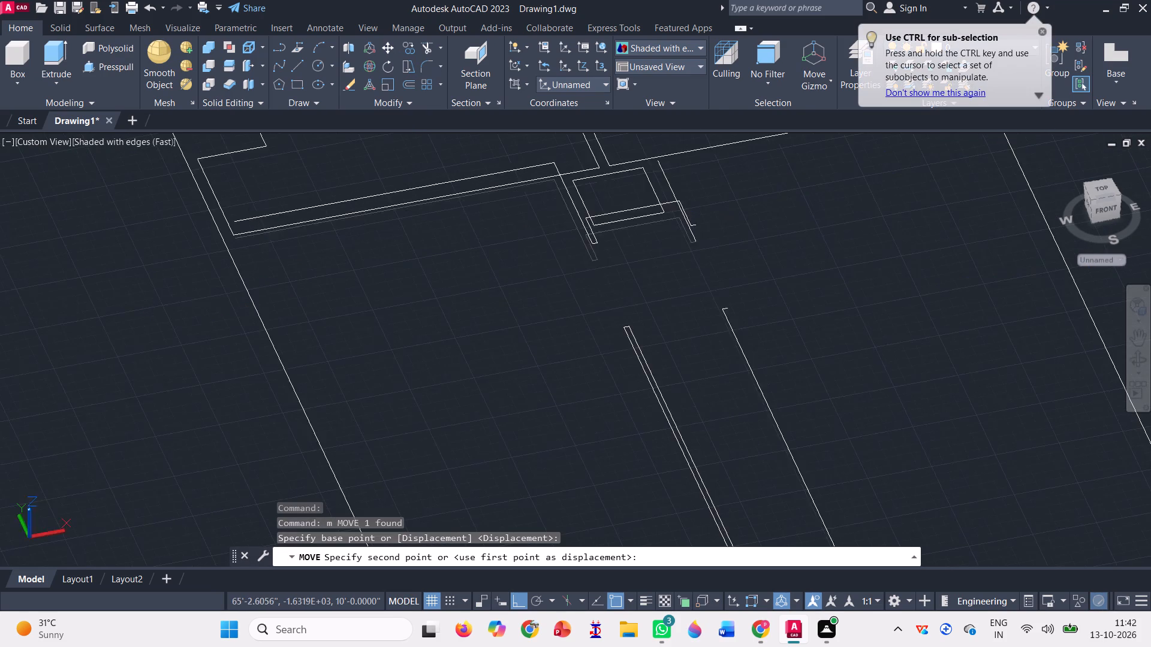
scroll(260, 208, "down", 5)
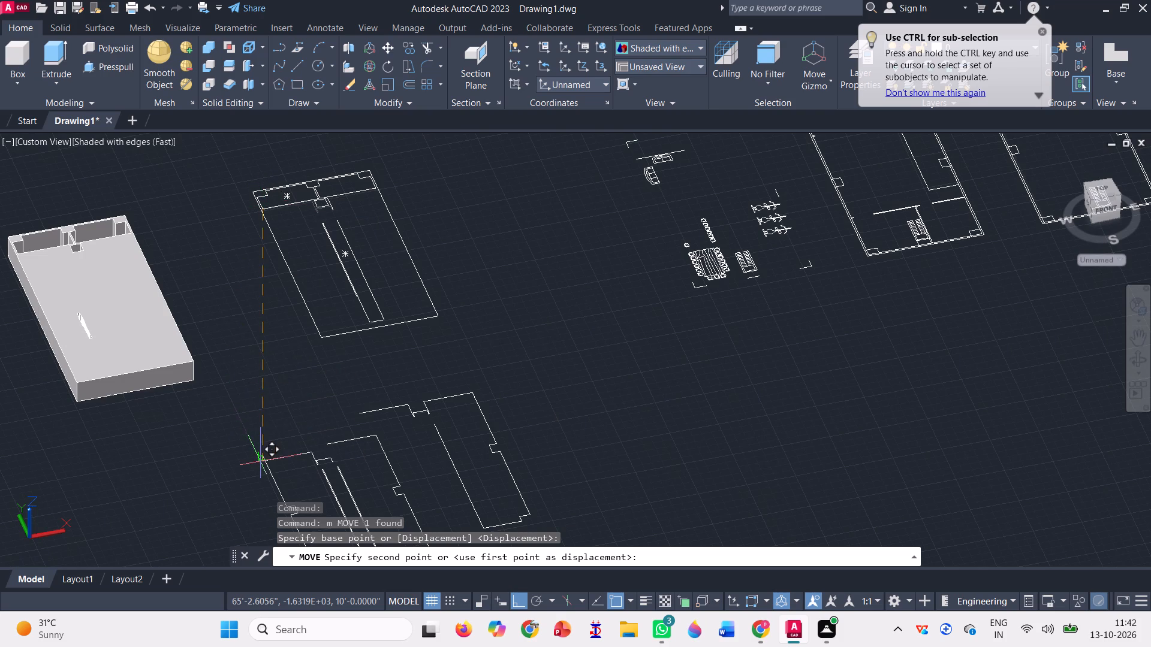
scroll(260, 461, "up", 4)
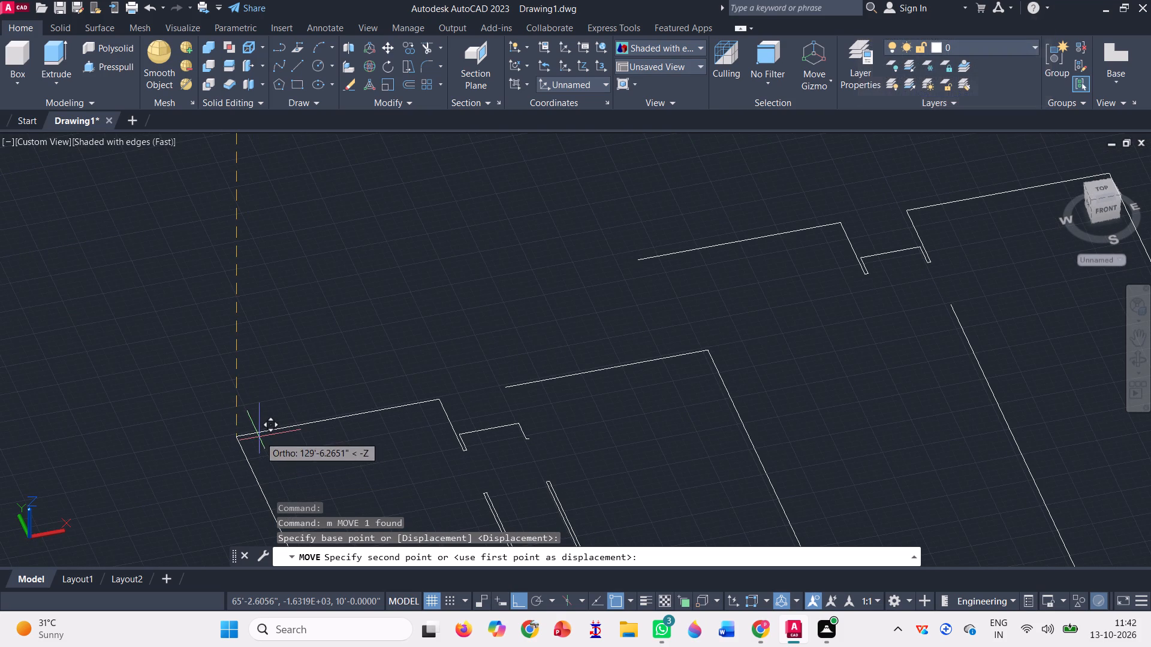
left_click(241, 434)
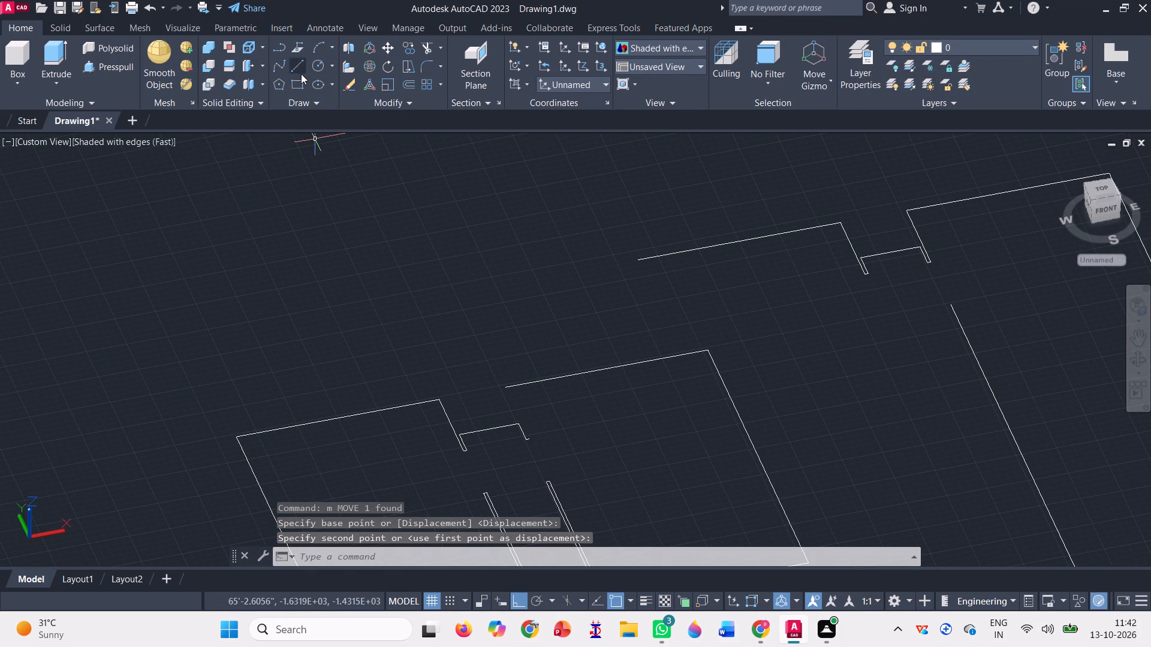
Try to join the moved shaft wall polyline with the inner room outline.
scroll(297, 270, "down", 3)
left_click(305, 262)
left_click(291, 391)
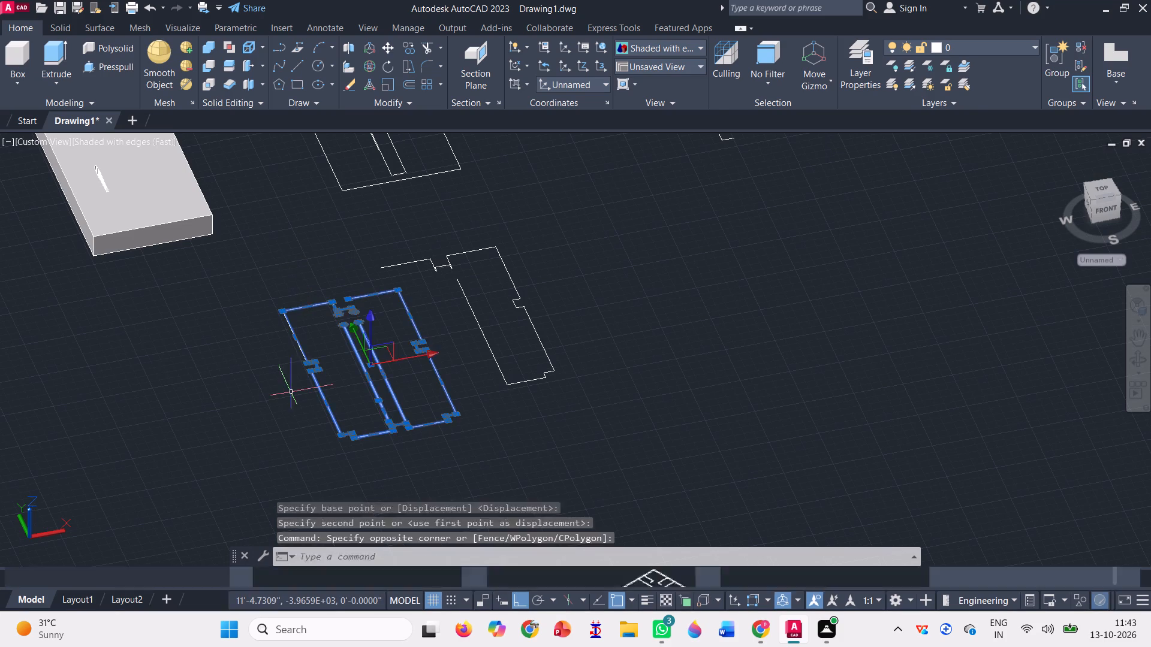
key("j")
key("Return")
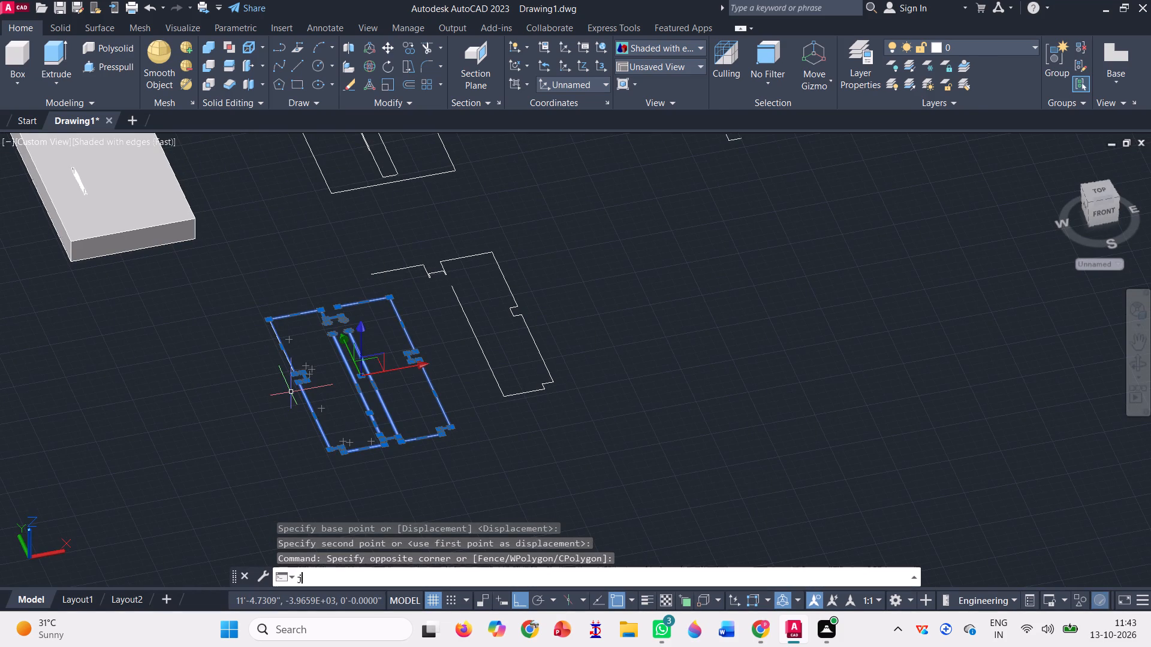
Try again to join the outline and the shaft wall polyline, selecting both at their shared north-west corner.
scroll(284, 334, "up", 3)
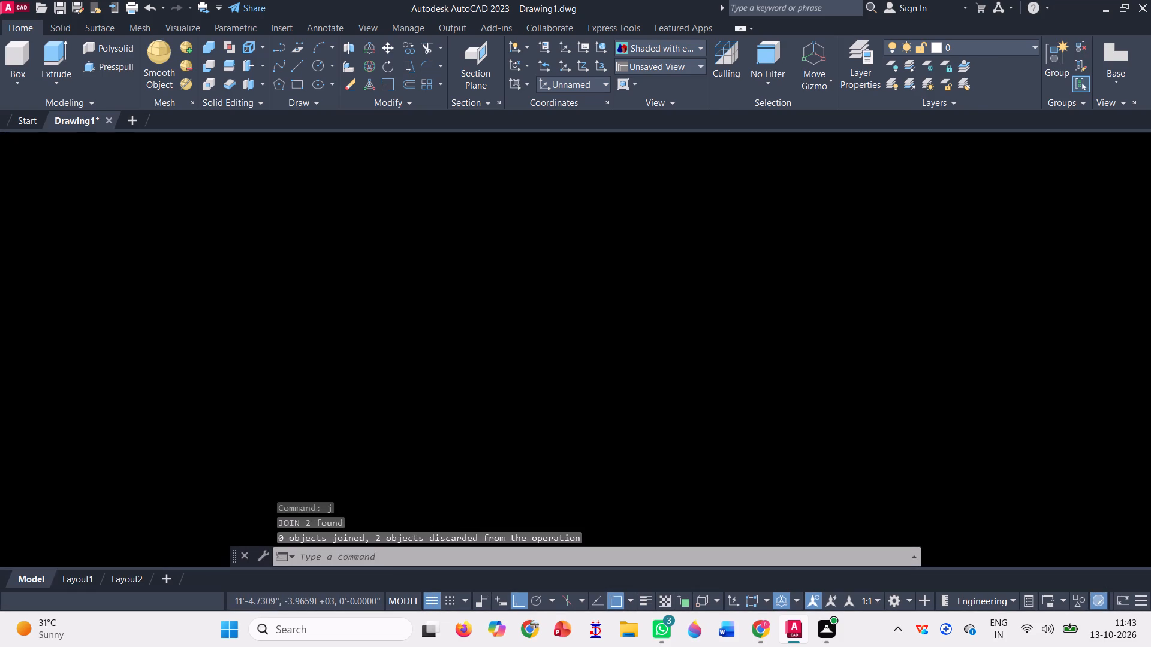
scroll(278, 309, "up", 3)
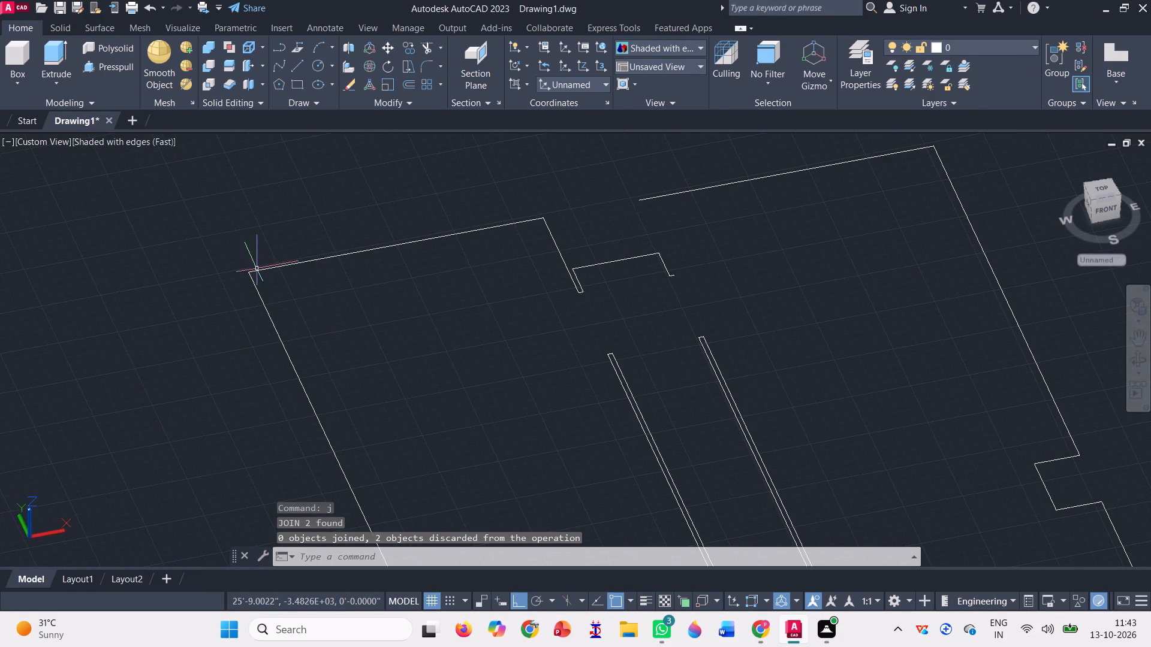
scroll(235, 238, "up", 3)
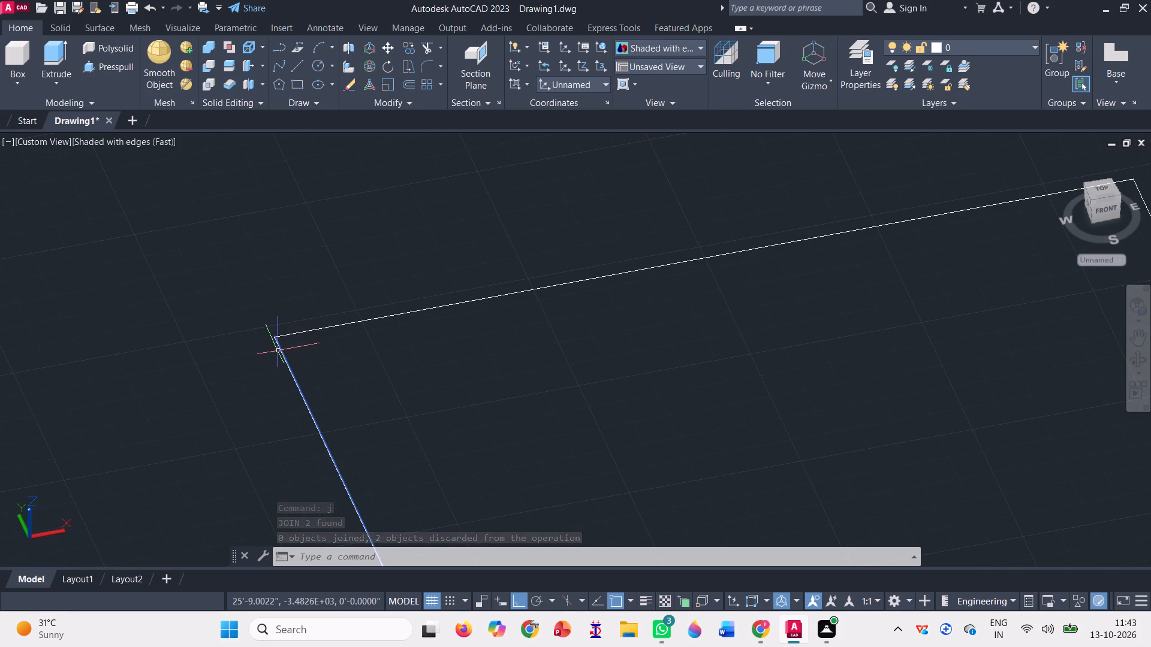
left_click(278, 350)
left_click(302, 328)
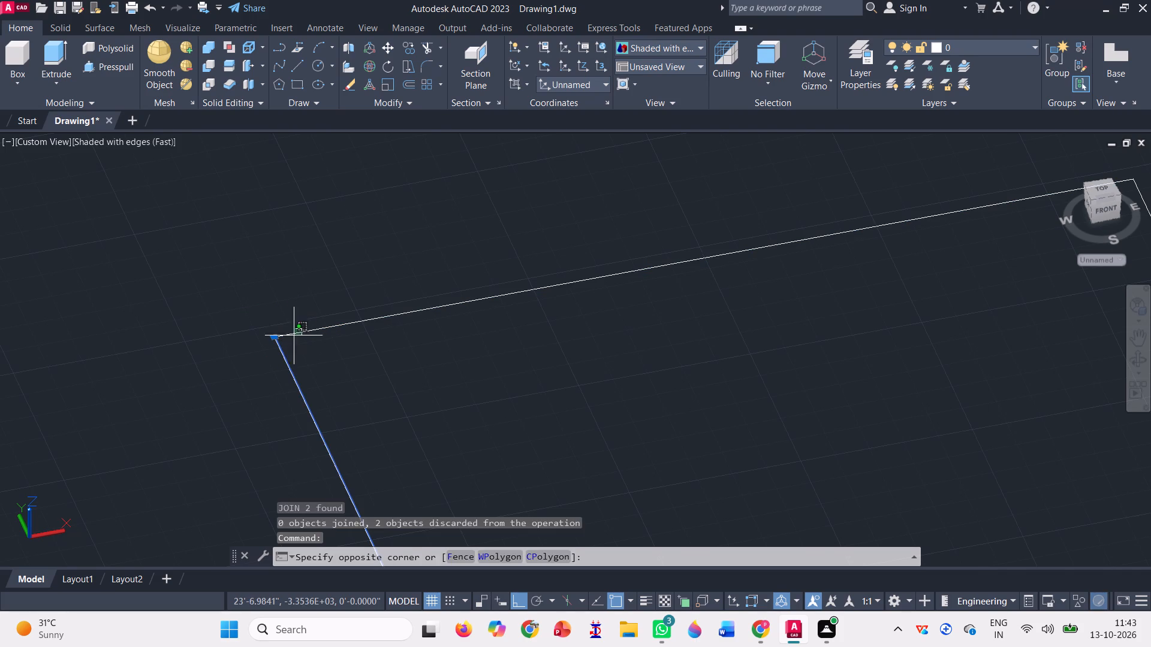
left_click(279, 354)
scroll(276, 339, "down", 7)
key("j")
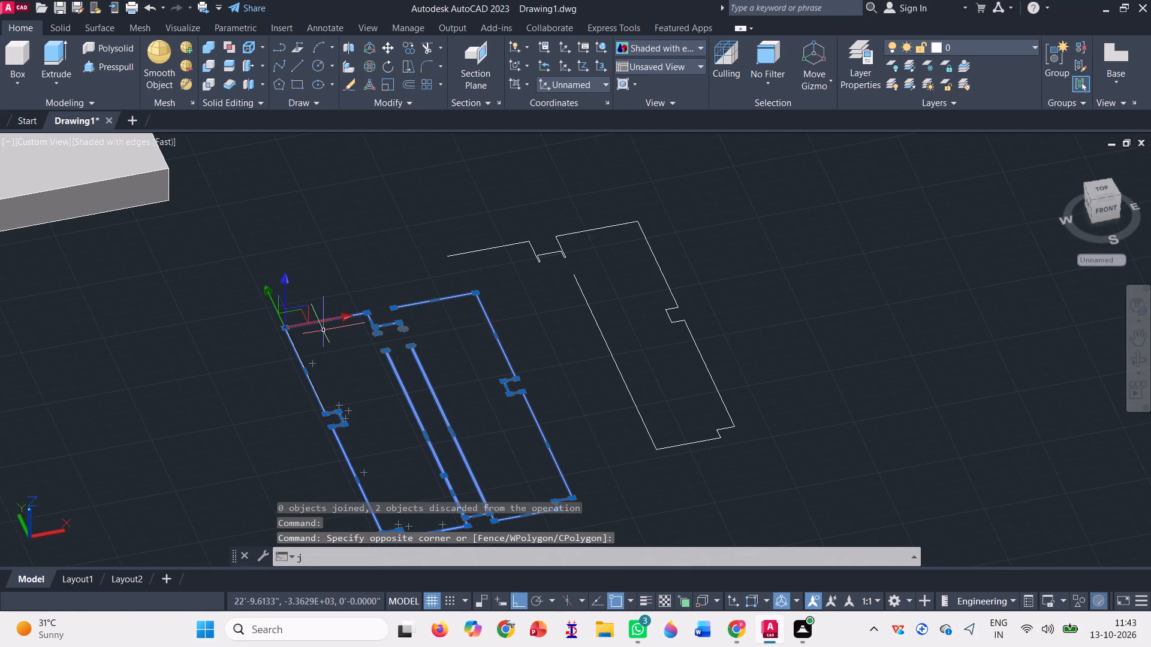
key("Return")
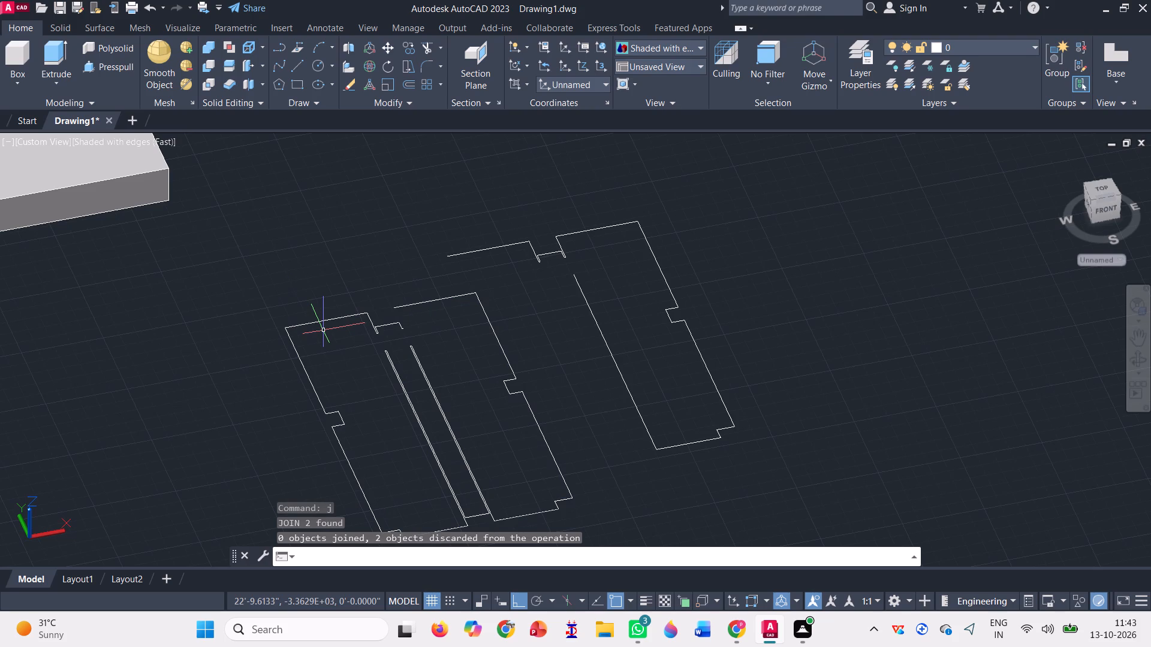
Draw a line from the free end of the wall east of the shaft to the west end of the outline's north-east wall.
left_click(297, 62)
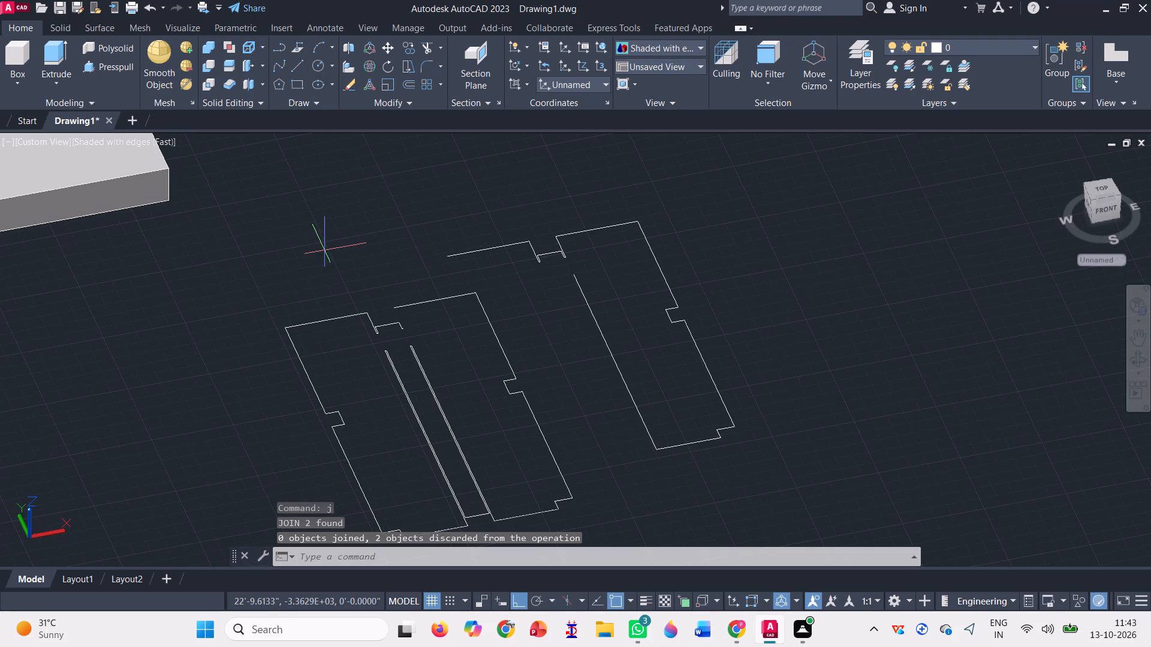
scroll(389, 288, "up", 3)
scroll(405, 378, "up", 2)
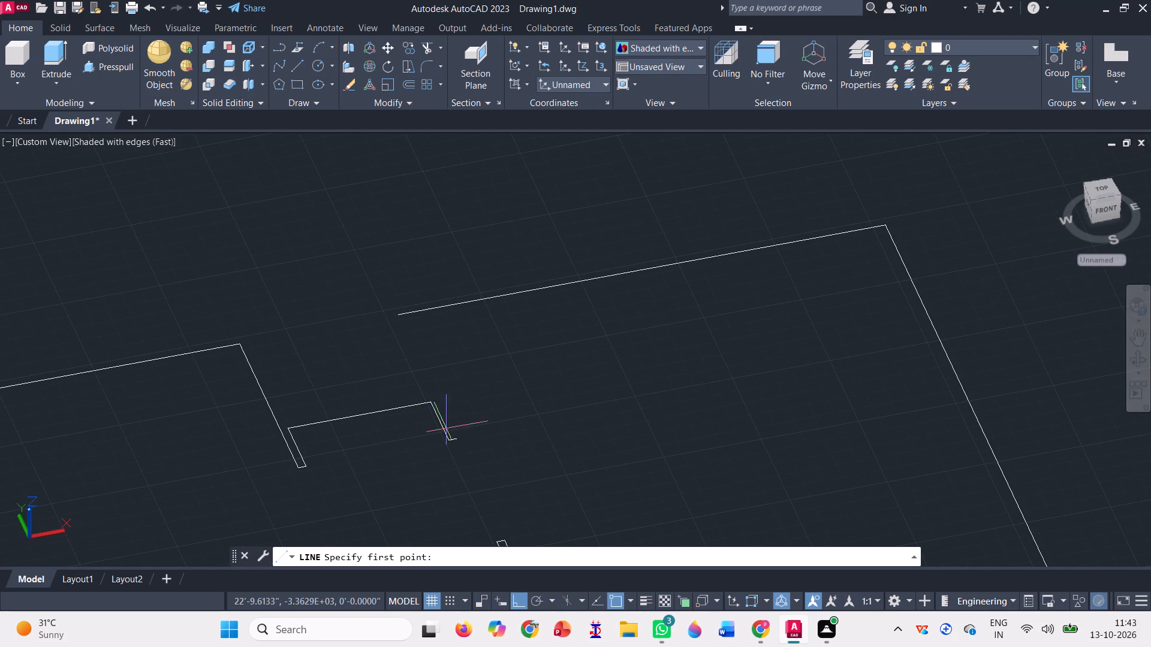
left_click(456, 440)
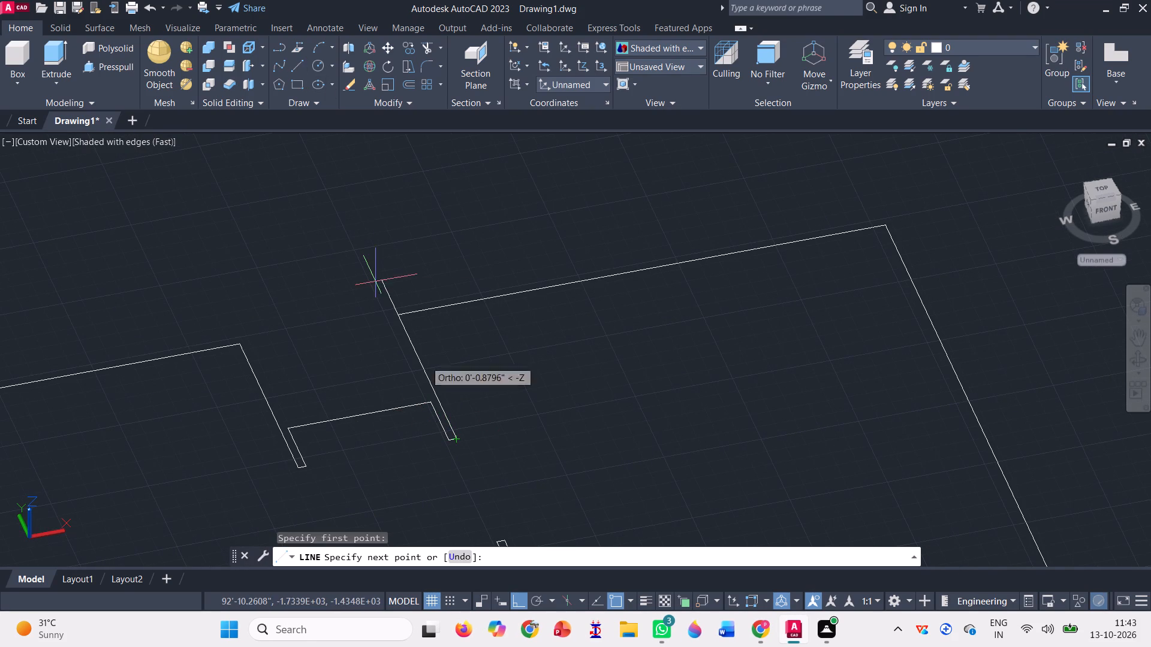
left_click(397, 313)
scroll(394, 298, "down", 2)
key("space")
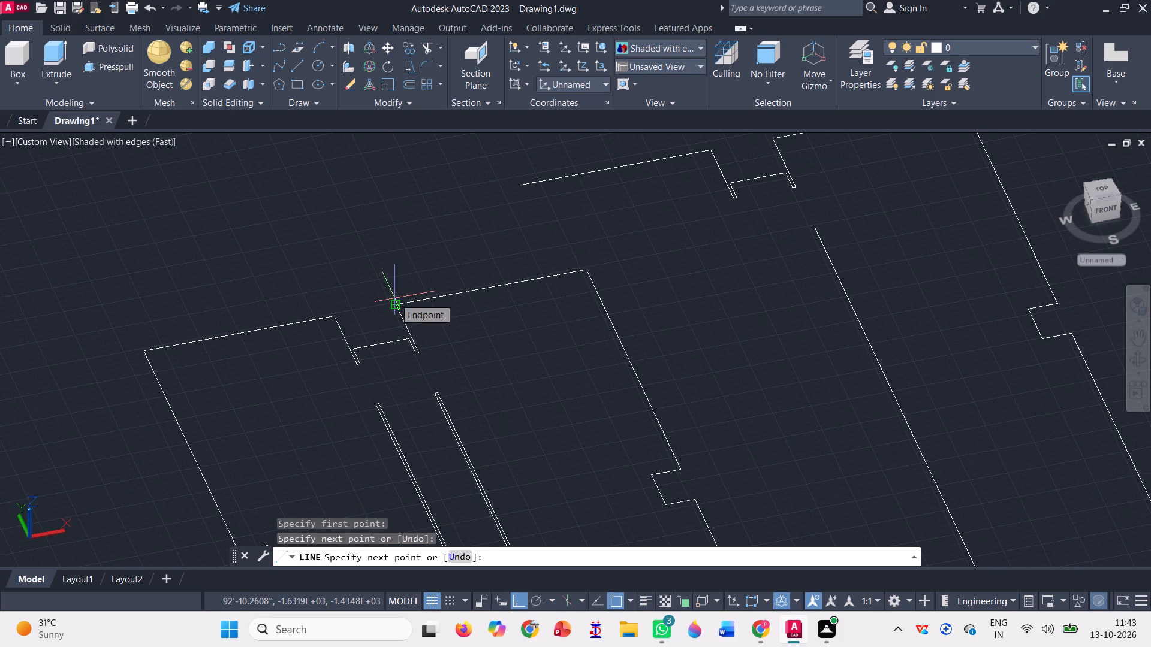
Join the new line east of the shaft with the inner room outline.
scroll(394, 298, "down", 1)
scroll(397, 300, "up", 2)
left_click(402, 322)
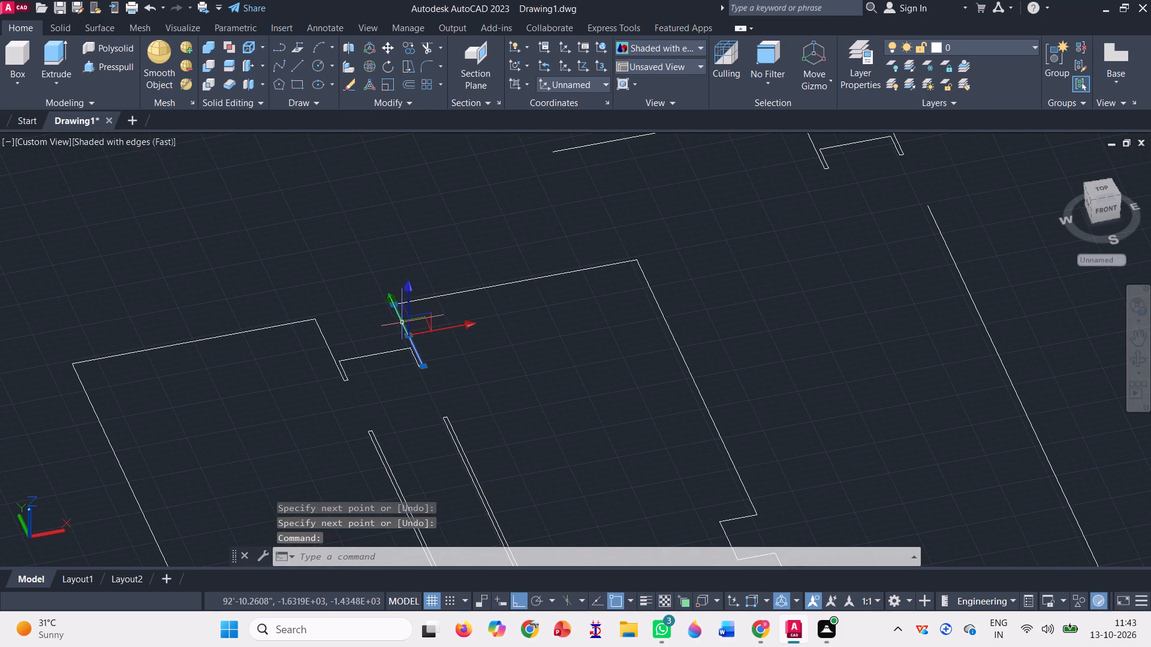
left_click(432, 295)
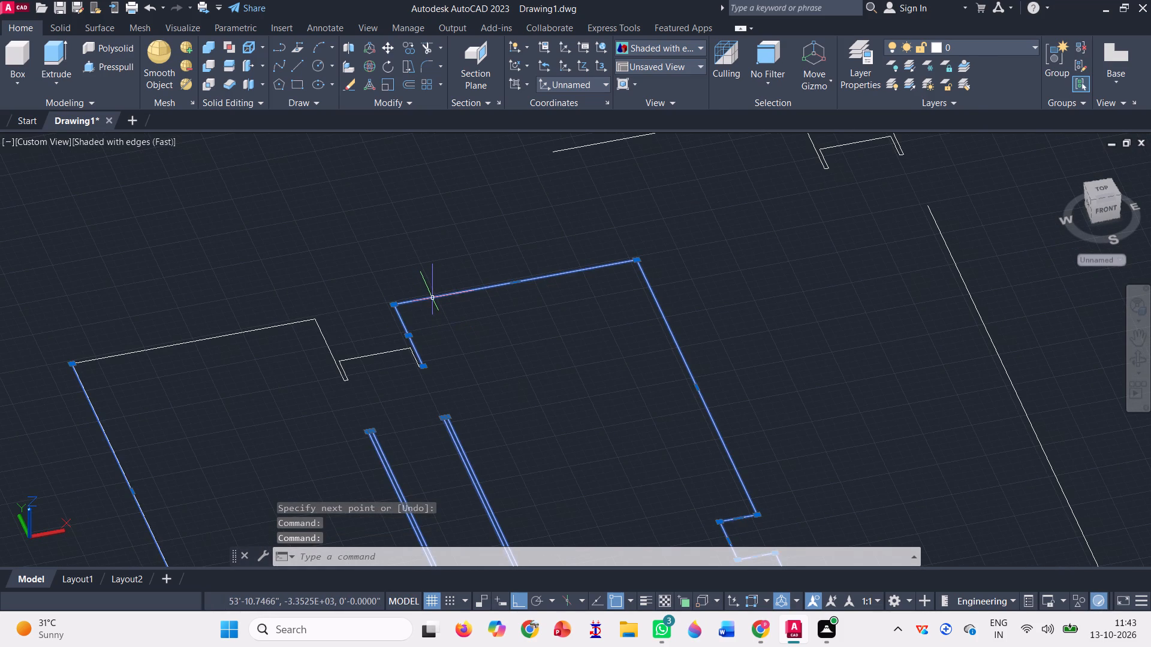
key("j")
key("Return")
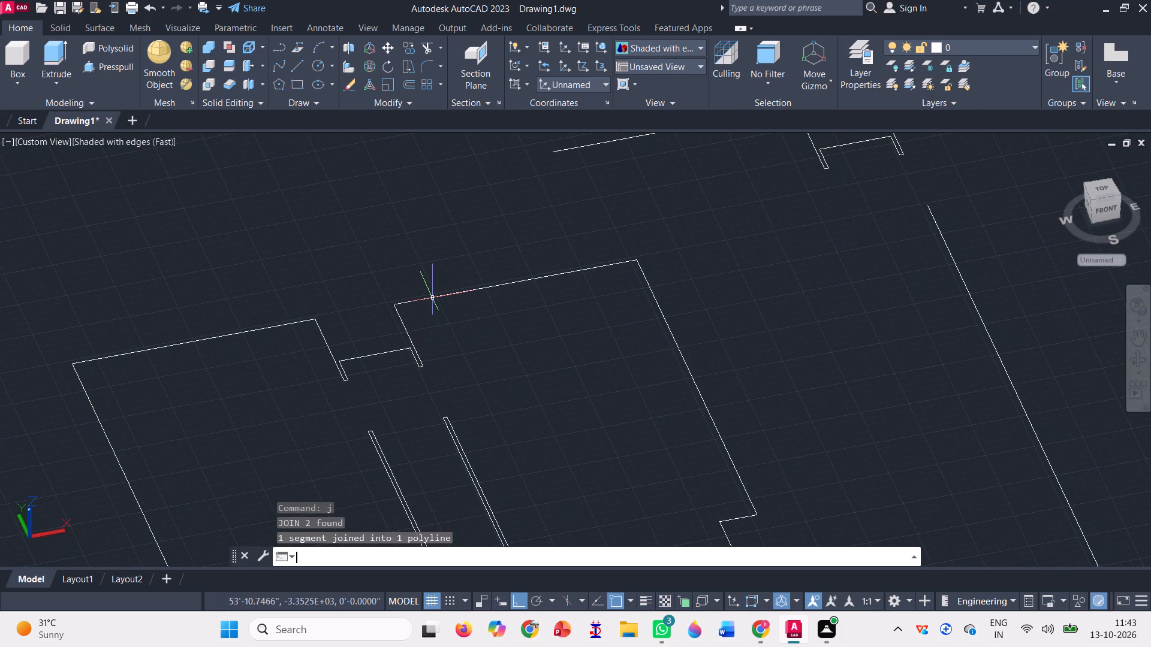
Join the inner room outline with the shaft wall polyline, selecting both near the wall stub at the shaft's east side.
scroll(433, 370, "up", 2)
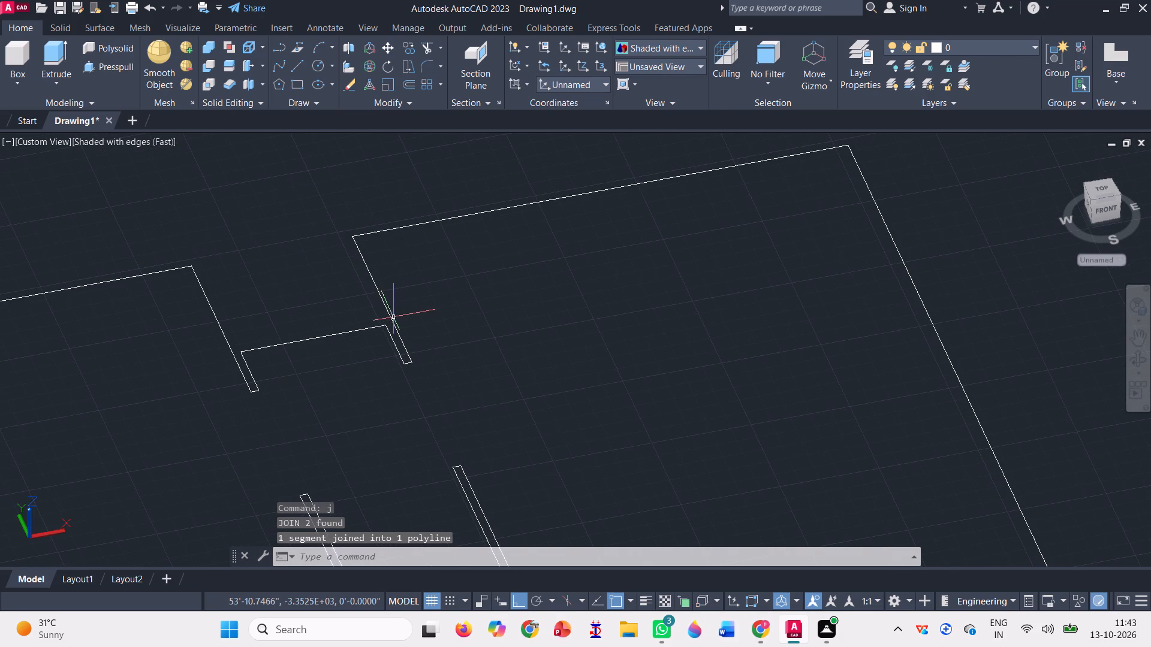
left_click(390, 316)
scroll(401, 361, "up", 3)
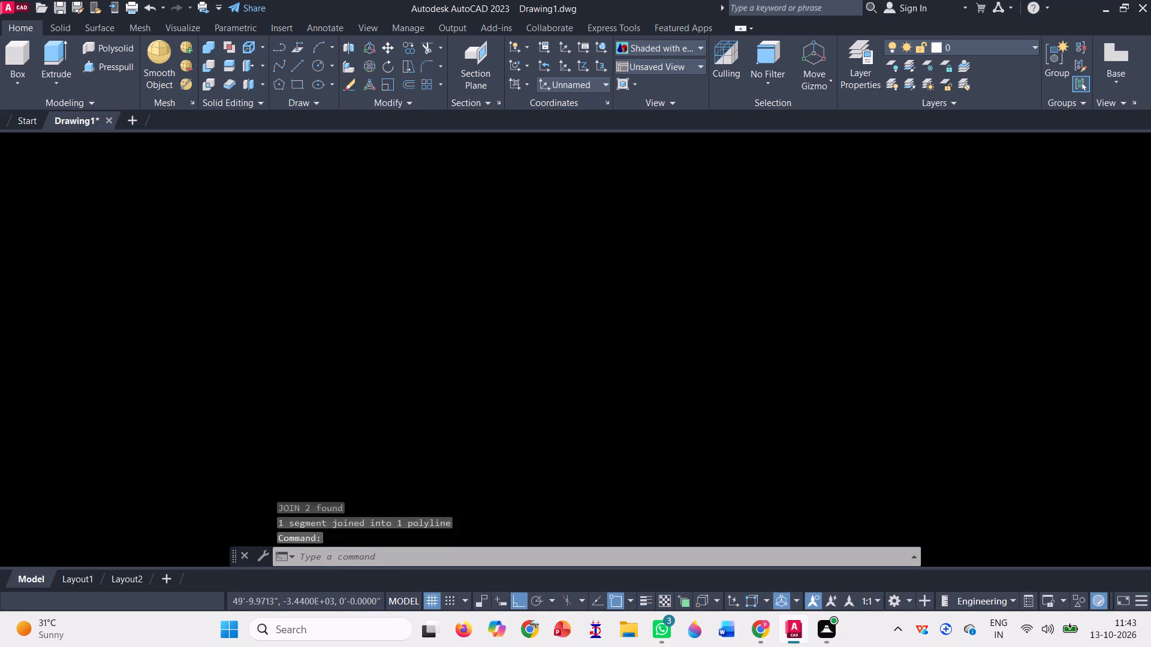
scroll(390, 375, "up", 3)
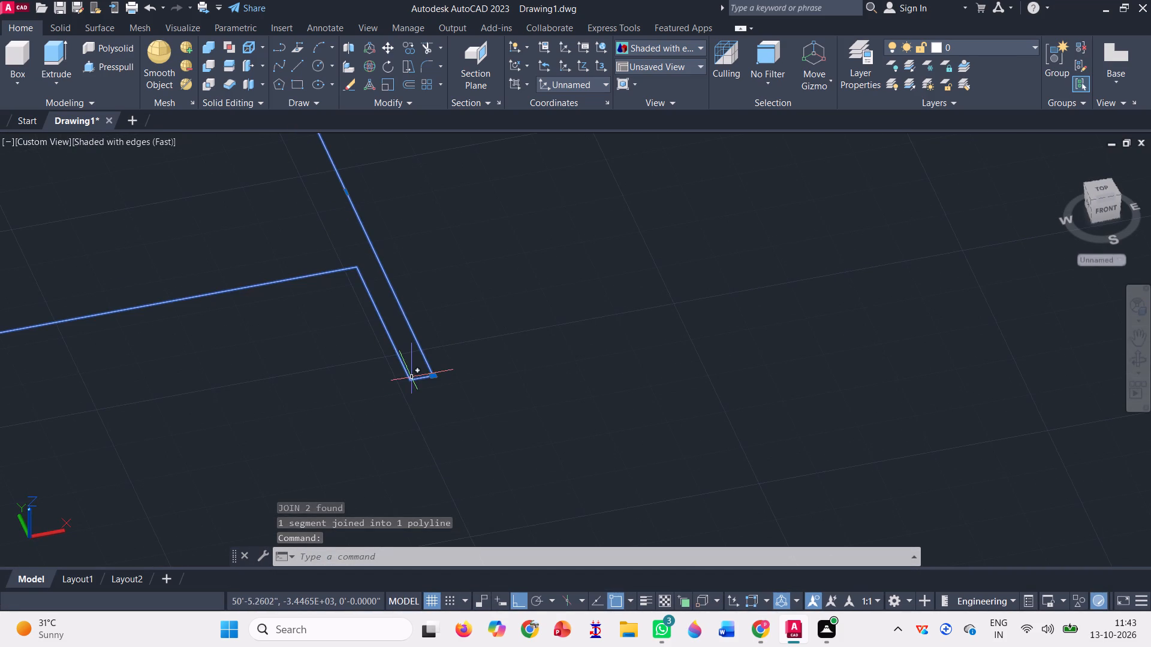
left_click(411, 378)
scroll(406, 389, "down", 6)
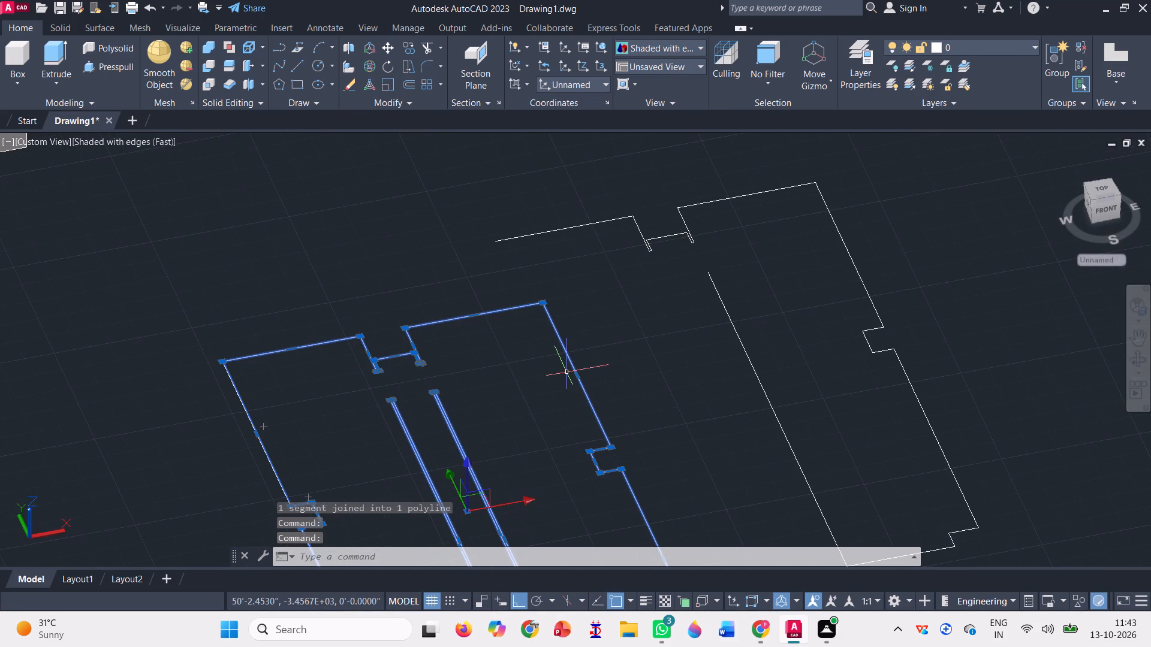
key("j")
key("Return")
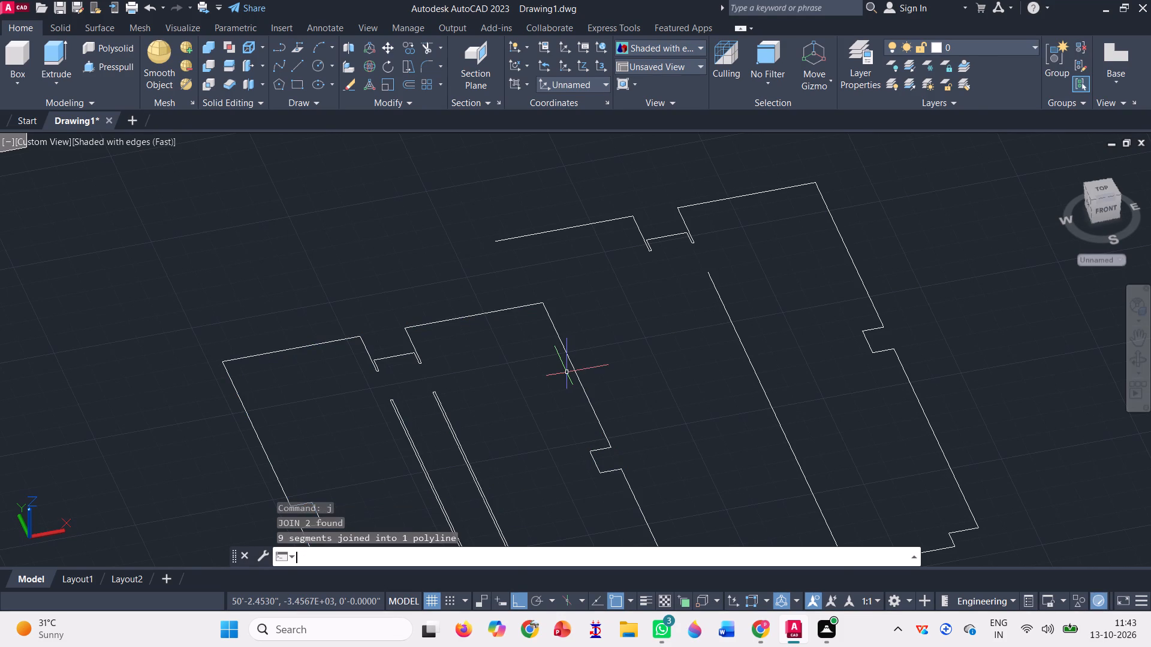
Delete the incomplete room outline lying just east of the joined inner room outline.
scroll(282, 233, "down", 3)
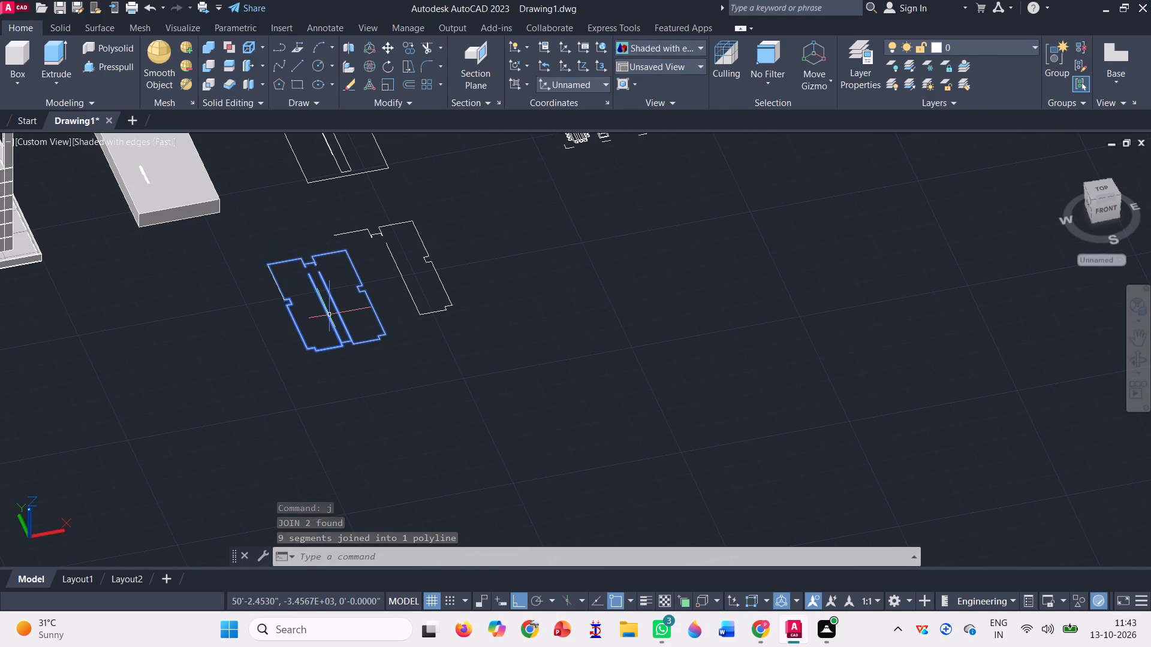
scroll(405, 368, "down", 1)
scroll(346, 179, "up", 1)
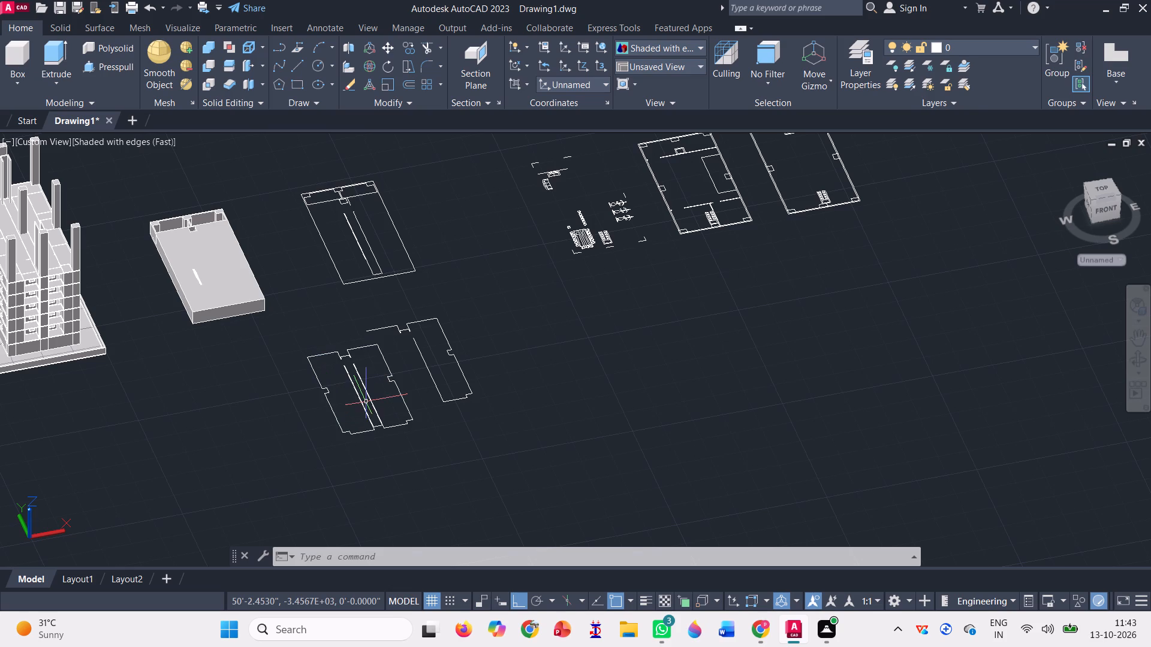
scroll(321, 381, "up", 2)
scroll(321, 381, "down", 3)
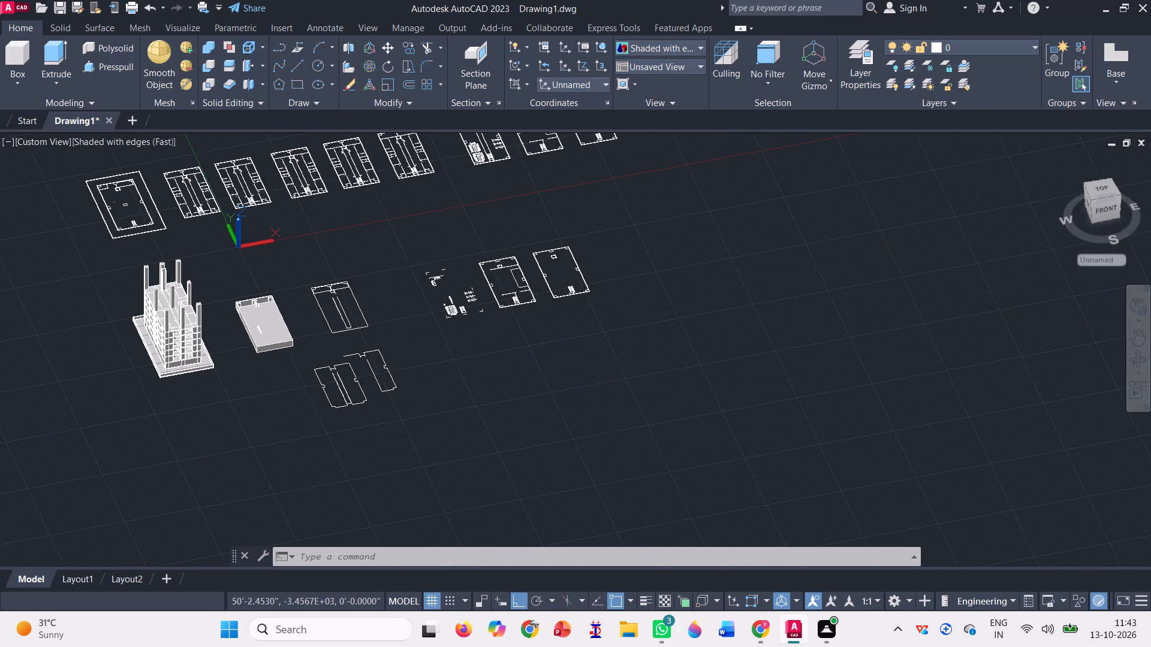
scroll(288, 351, "up", 1)
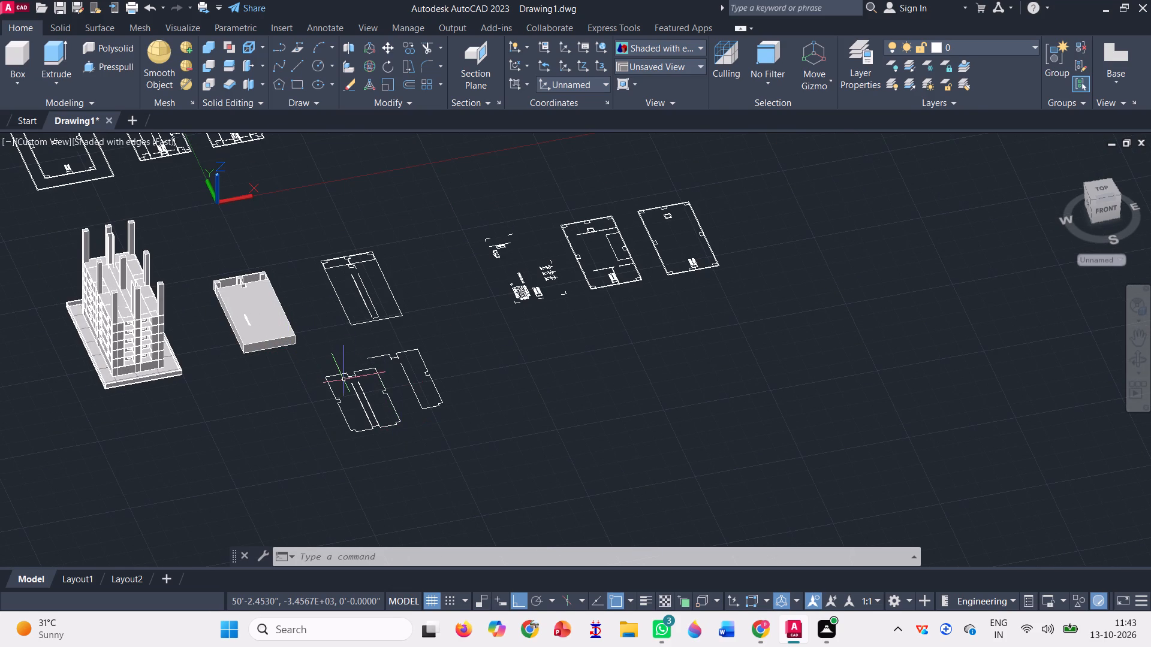
scroll(344, 377, "up", 3)
scroll(348, 358, "down", 1)
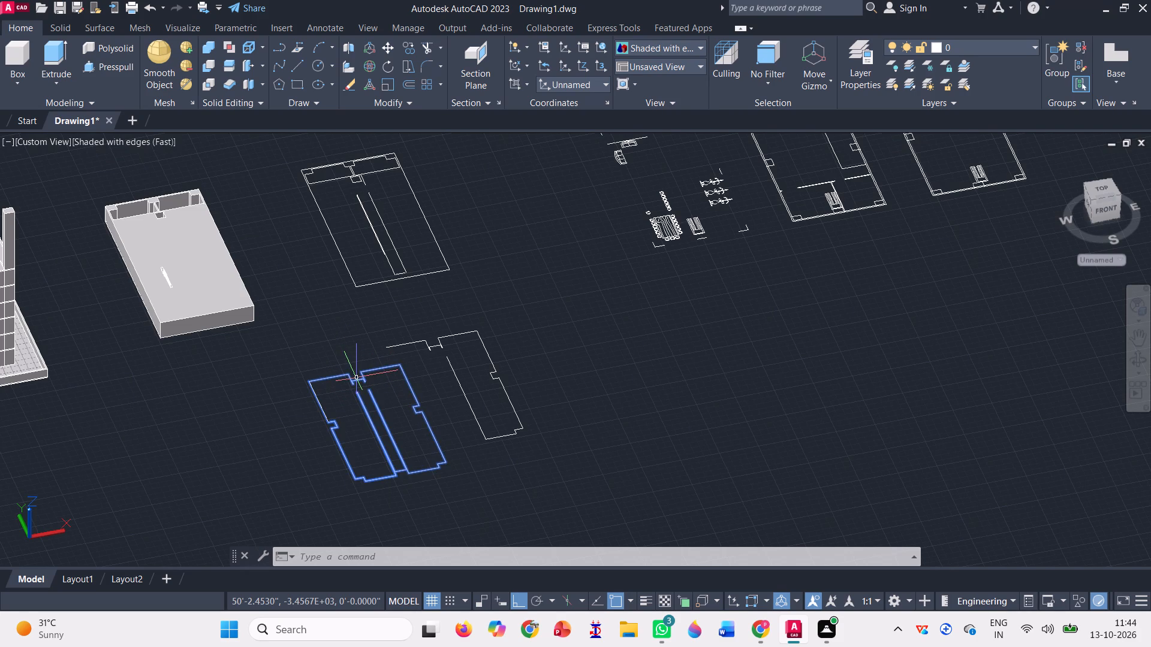
left_click(535, 443)
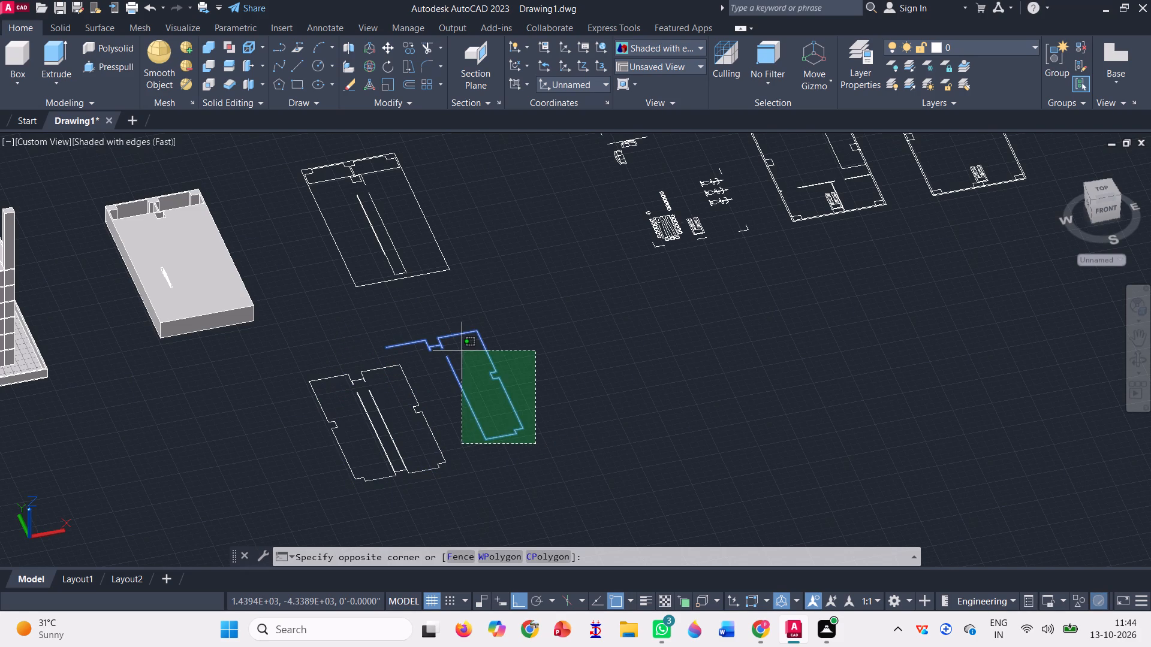
left_click(465, 351)
key("Delete")
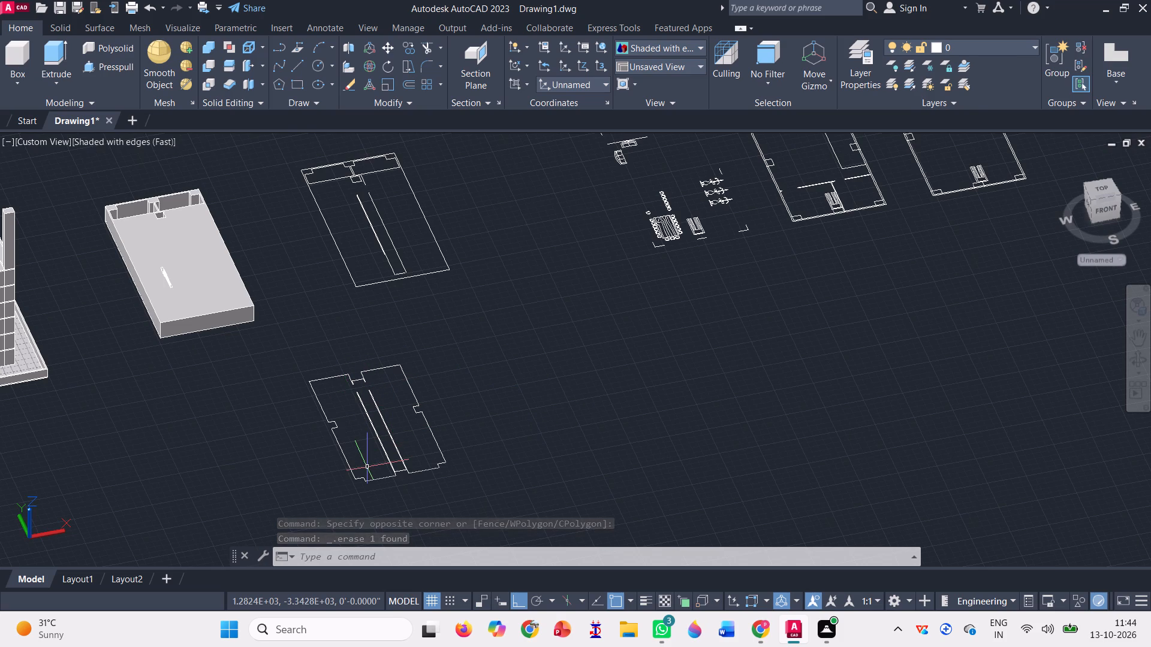
Erase the two long parallel wall outlines and their connecting south end line inside the rectangular floor plan north of the joined outline.
left_click(397, 228)
left_click(366, 229)
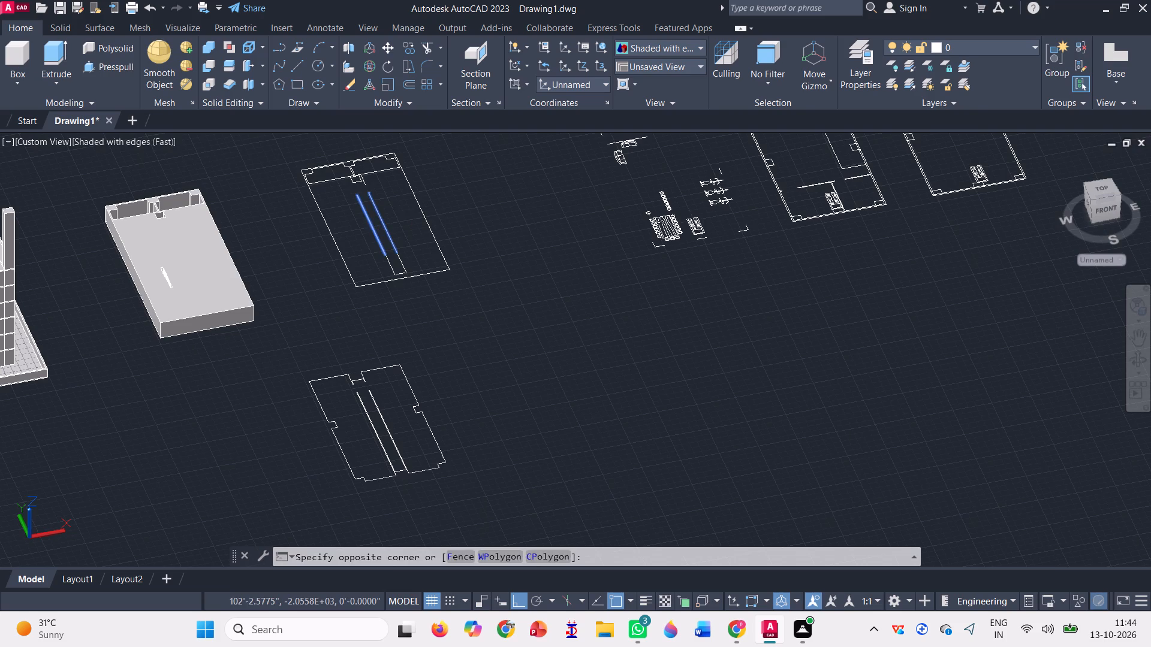
scroll(396, 268, "up", 3)
left_click(489, 273)
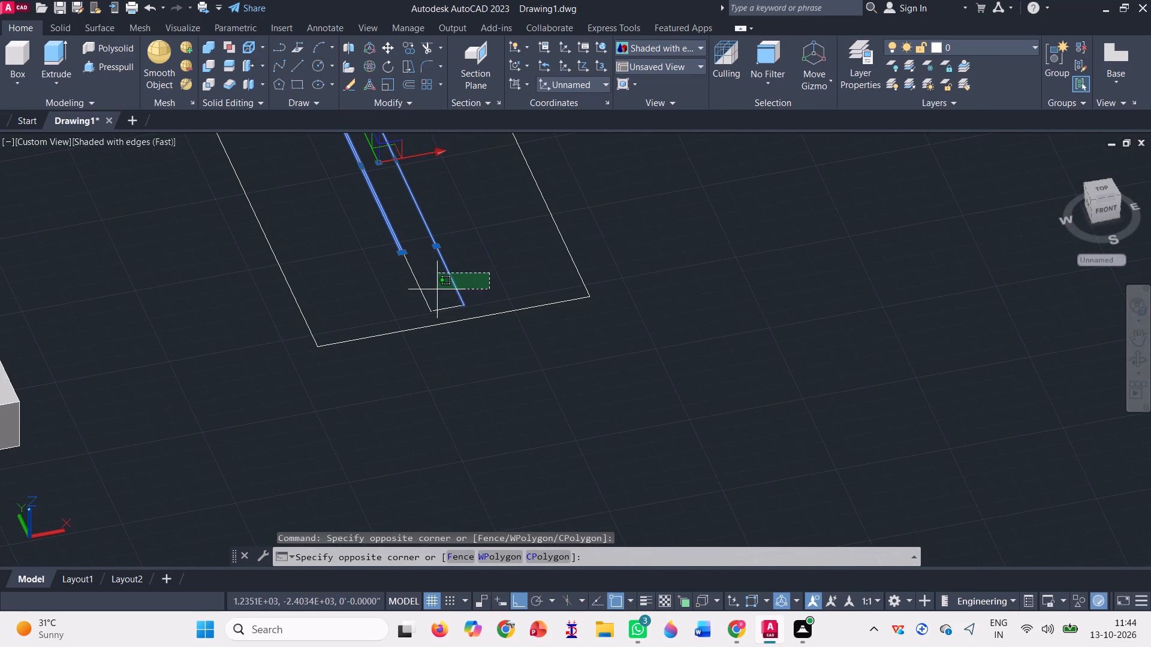
left_click(355, 298)
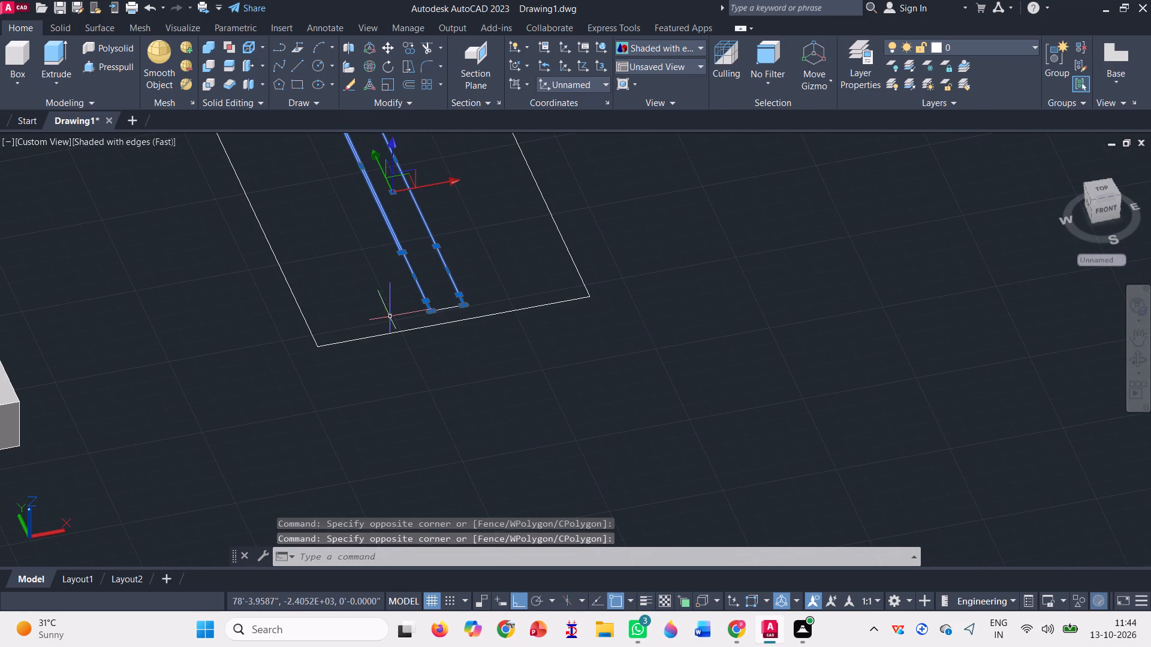
scroll(436, 317, "up", 5)
left_click(468, 284)
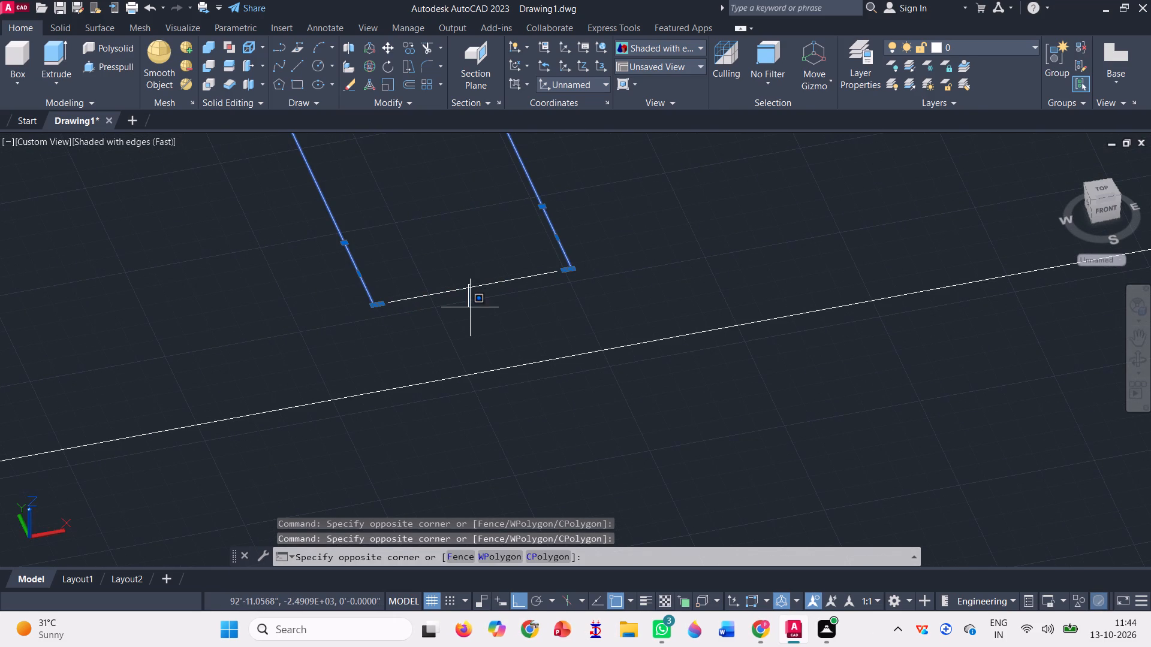
left_click(470, 307)
left_click(468, 303)
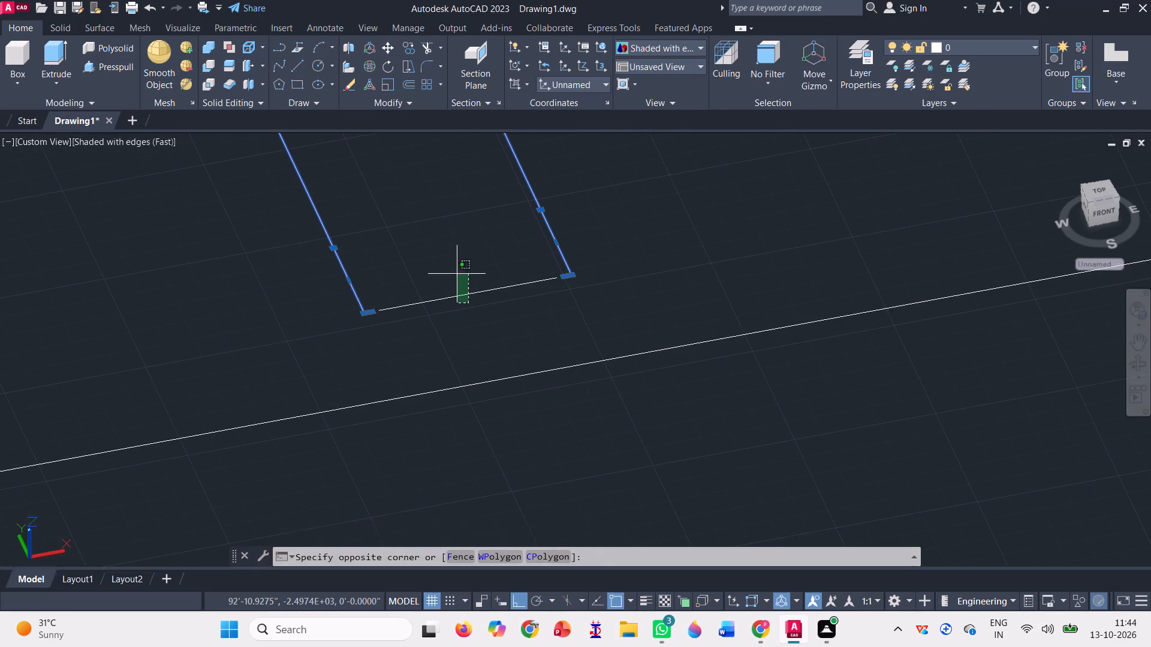
left_click(457, 273)
key("Delete")
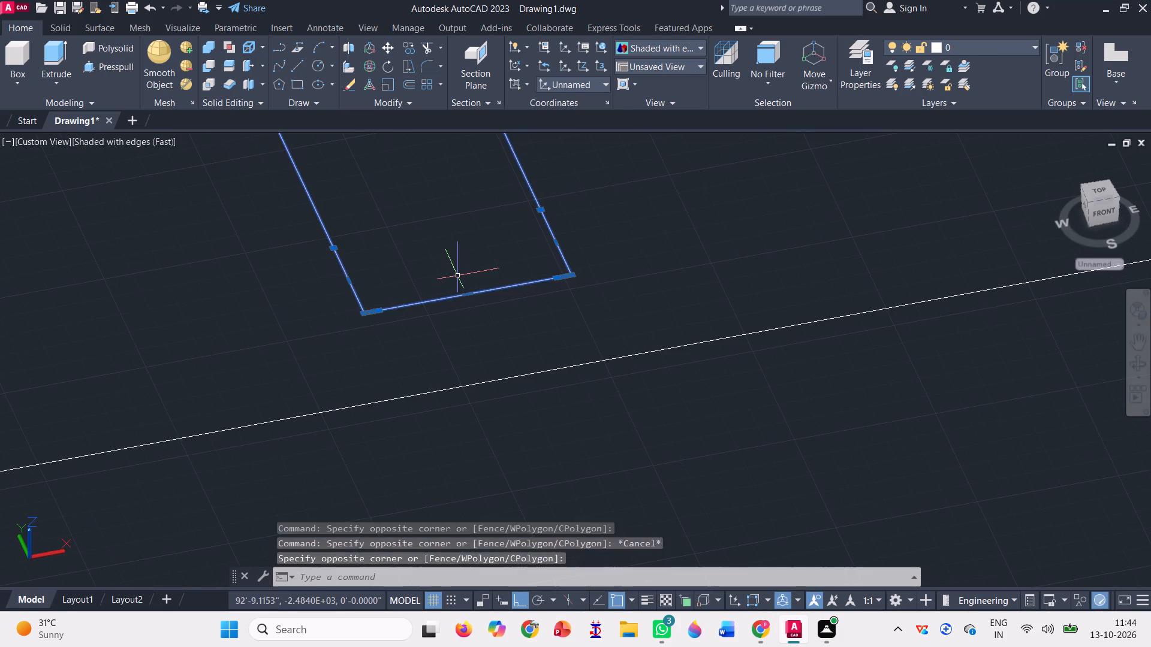
Erase the leftover short line beside the small square shaft in the same floor plan.
scroll(492, 269, "down", 11)
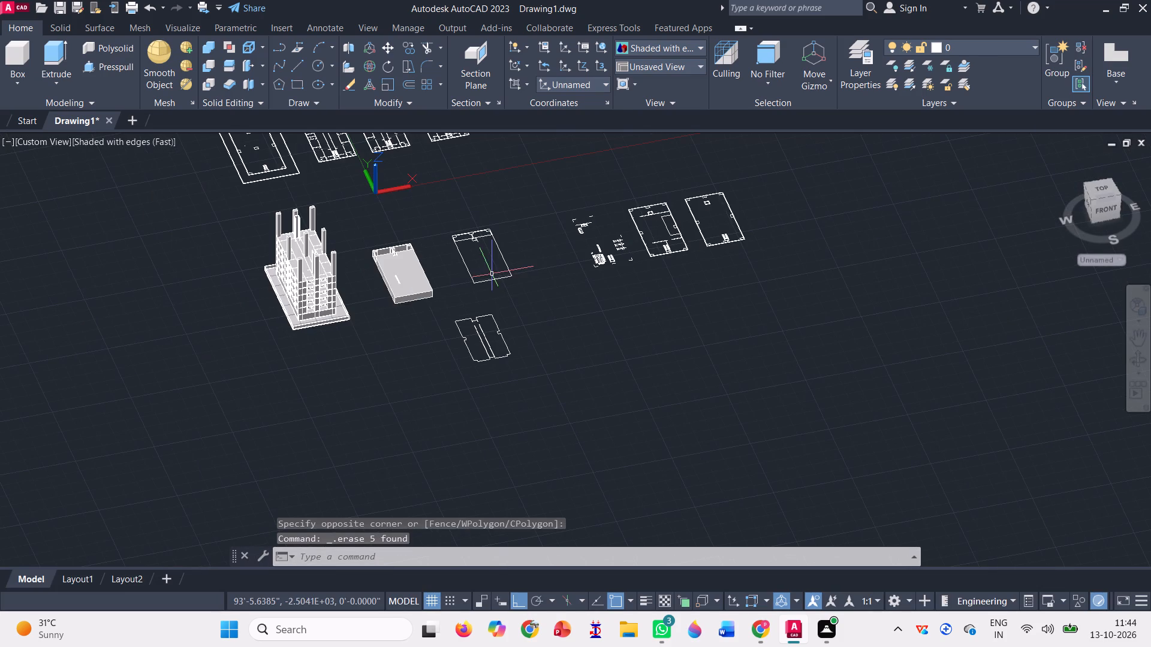
scroll(480, 215, "up", 9)
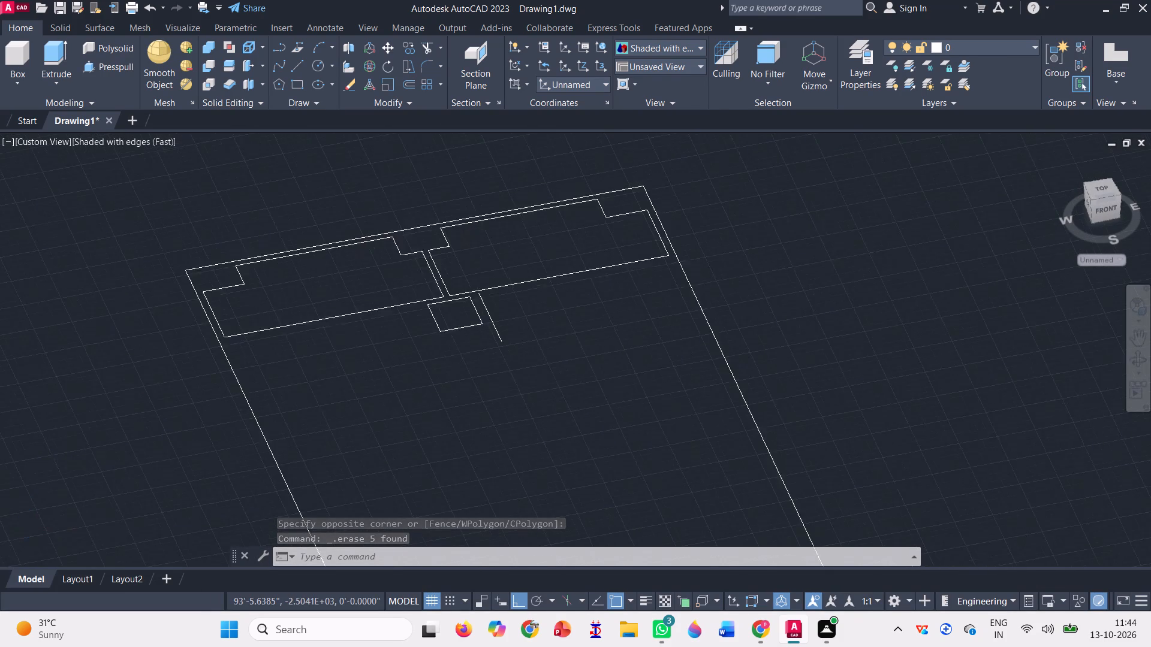
left_click(506, 355)
key("Delete")
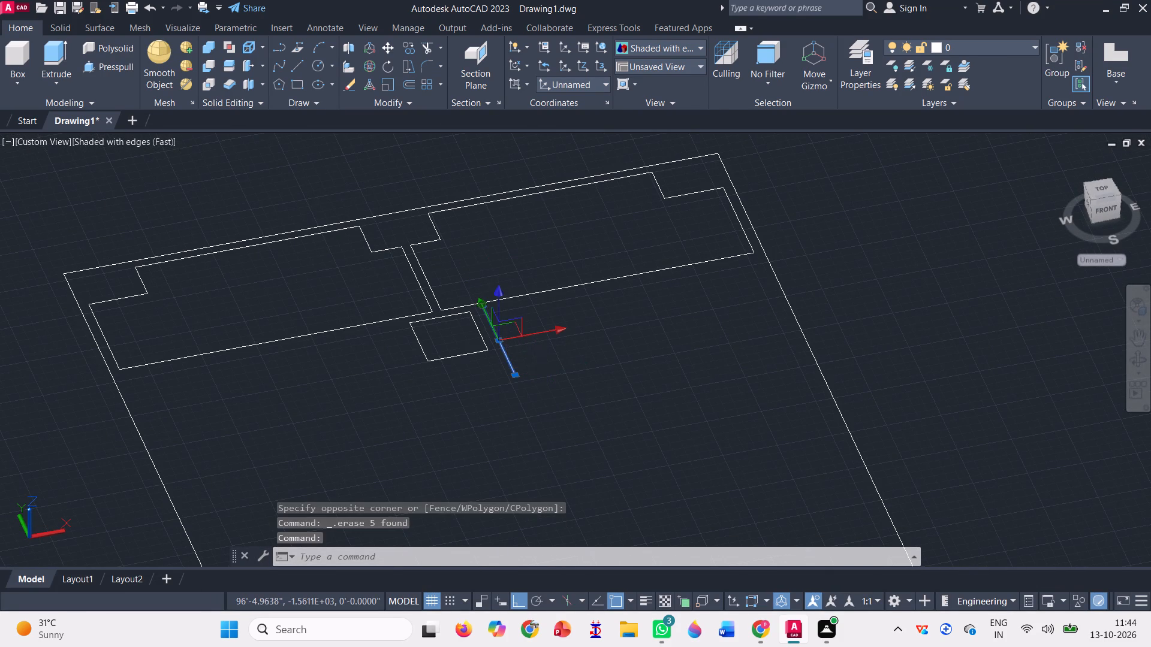
Copy the column rectangle from the furnished plan's south-west corner onto the top south-west corner of the solid floor block, corner to corner.
scroll(574, 441, "down", 4)
scroll(598, 386, "down", 2)
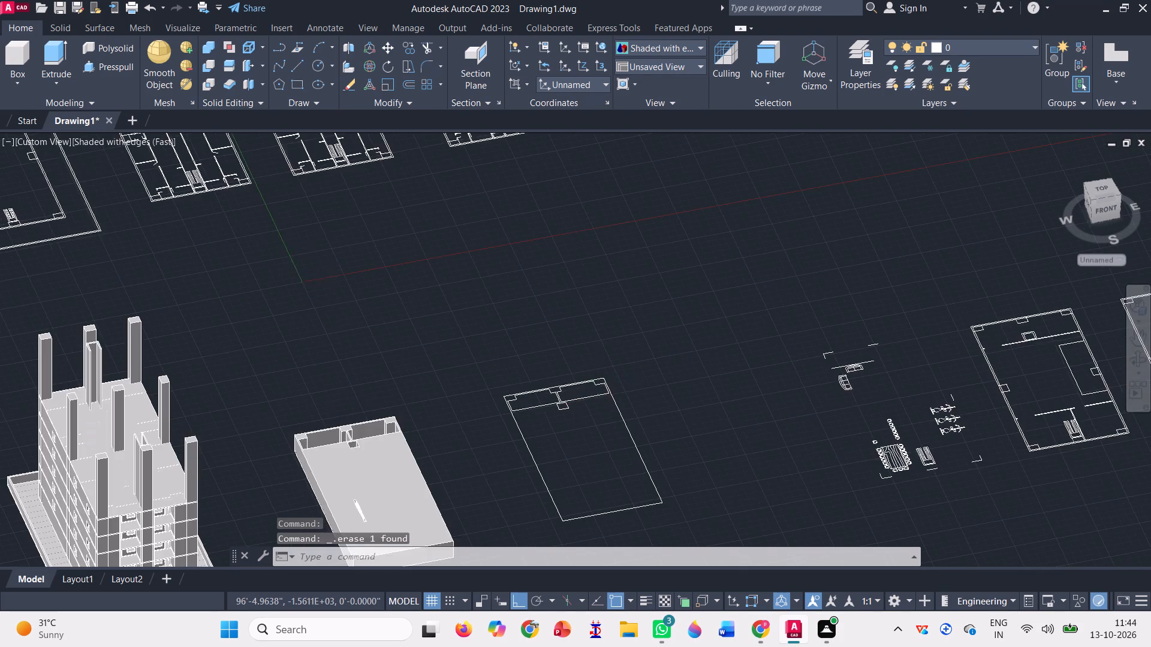
scroll(603, 334, "down", 1)
scroll(591, 531, "up", 2)
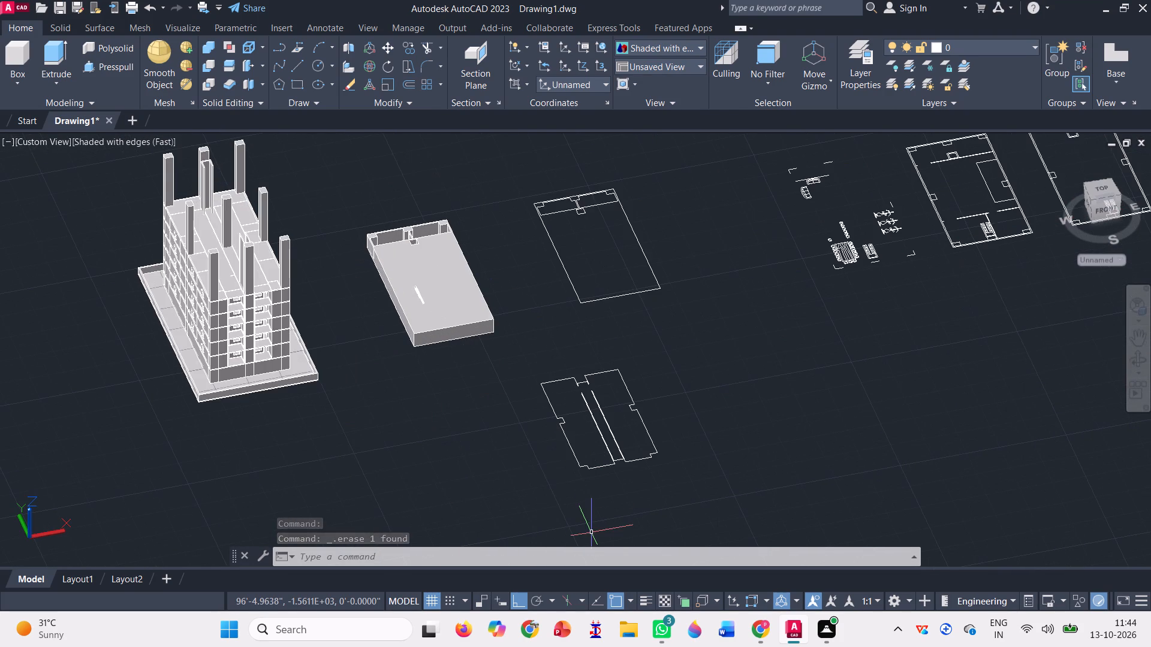
scroll(599, 458, "up", 2)
scroll(599, 458, "down", 1)
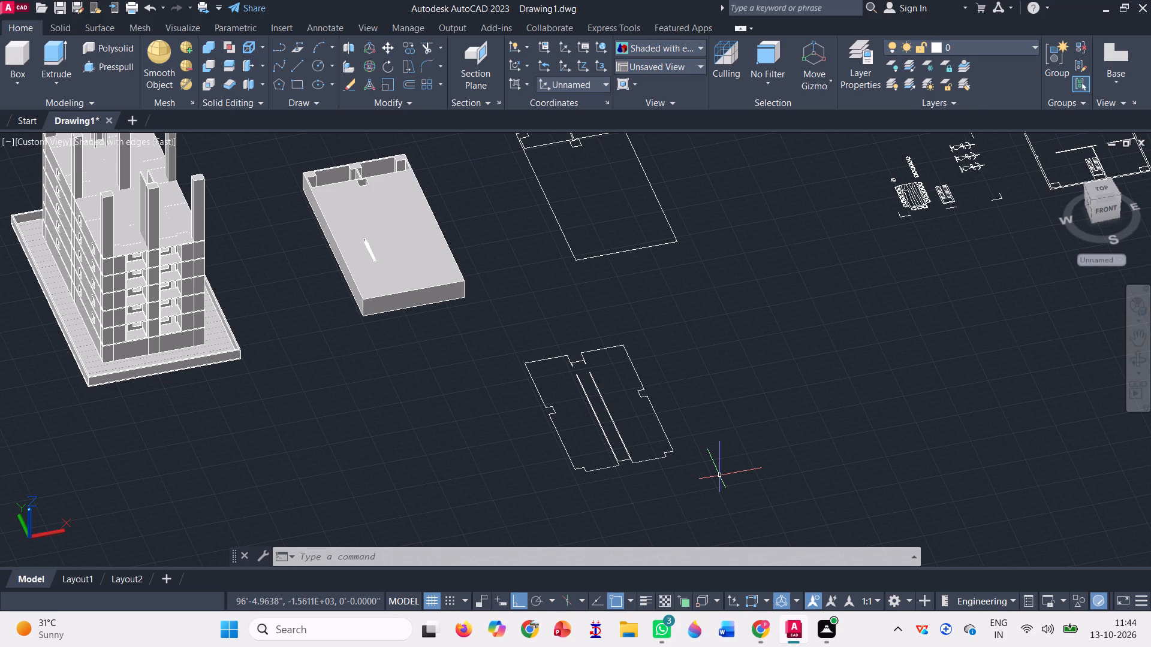
scroll(490, 405, "down", 1)
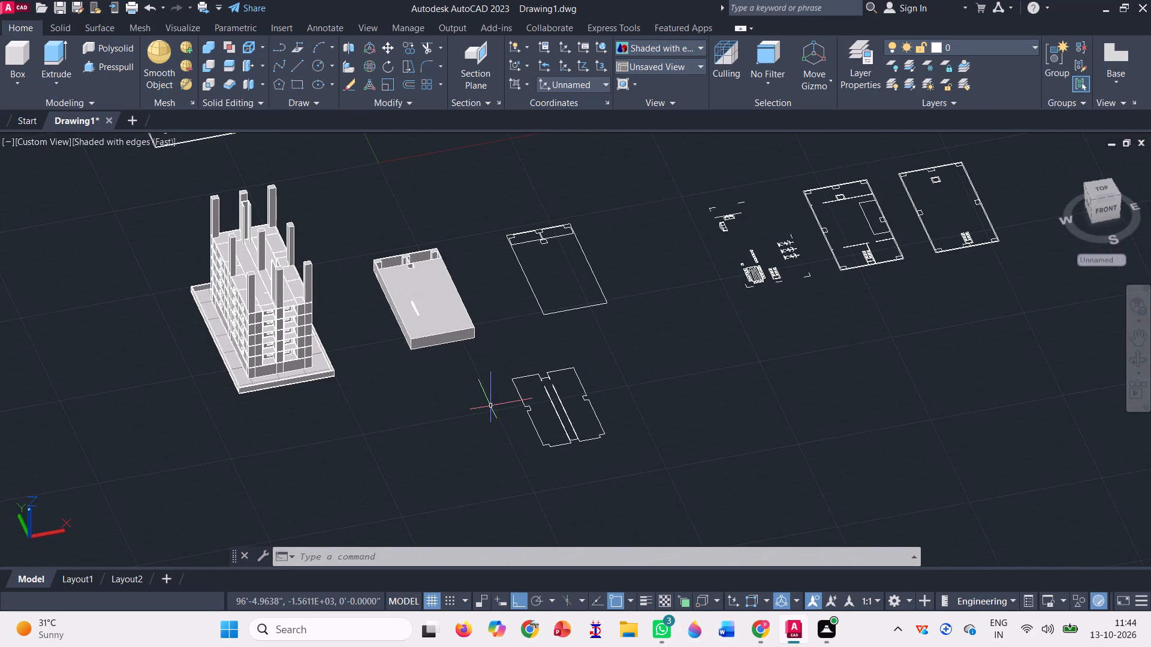
left_click(411, 43)
scroll(832, 265, "up", 3)
scroll(882, 281, "up", 2)
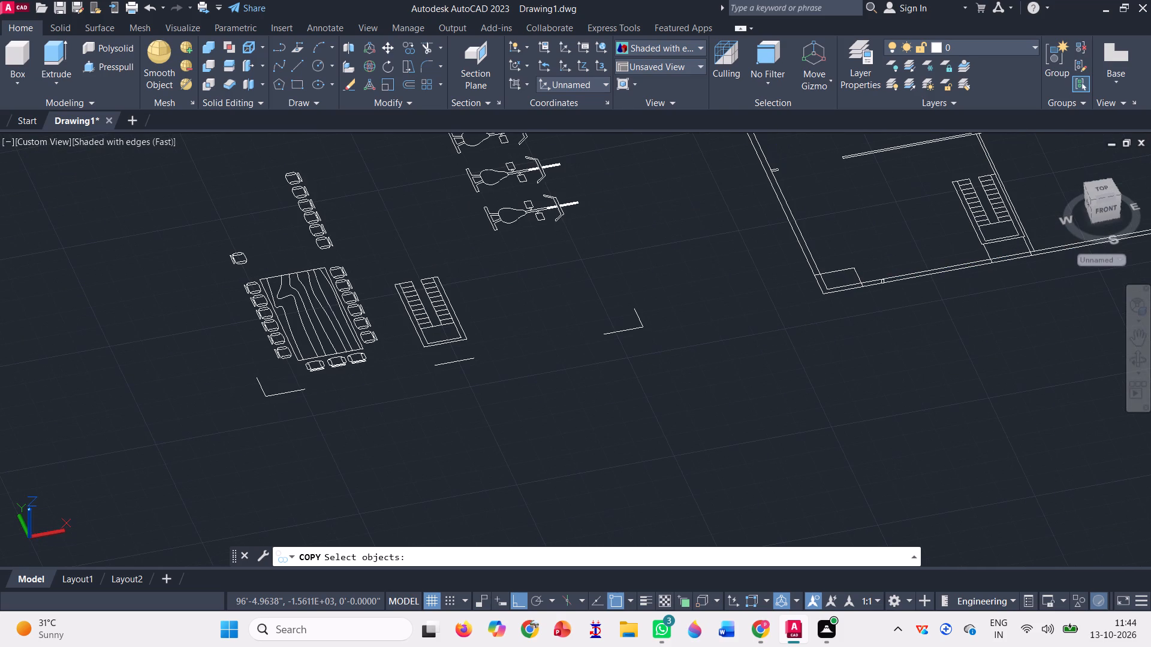
left_click(857, 271)
key("space")
scroll(815, 316, "up", 2)
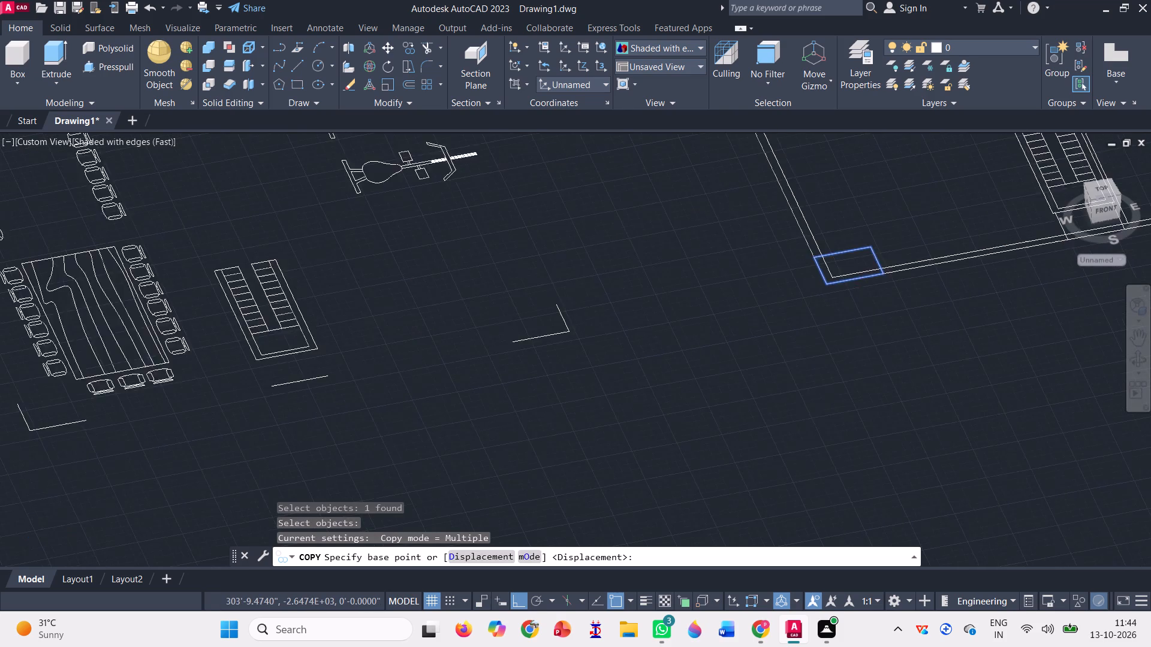
scroll(813, 318, "up", 2)
left_click(844, 248)
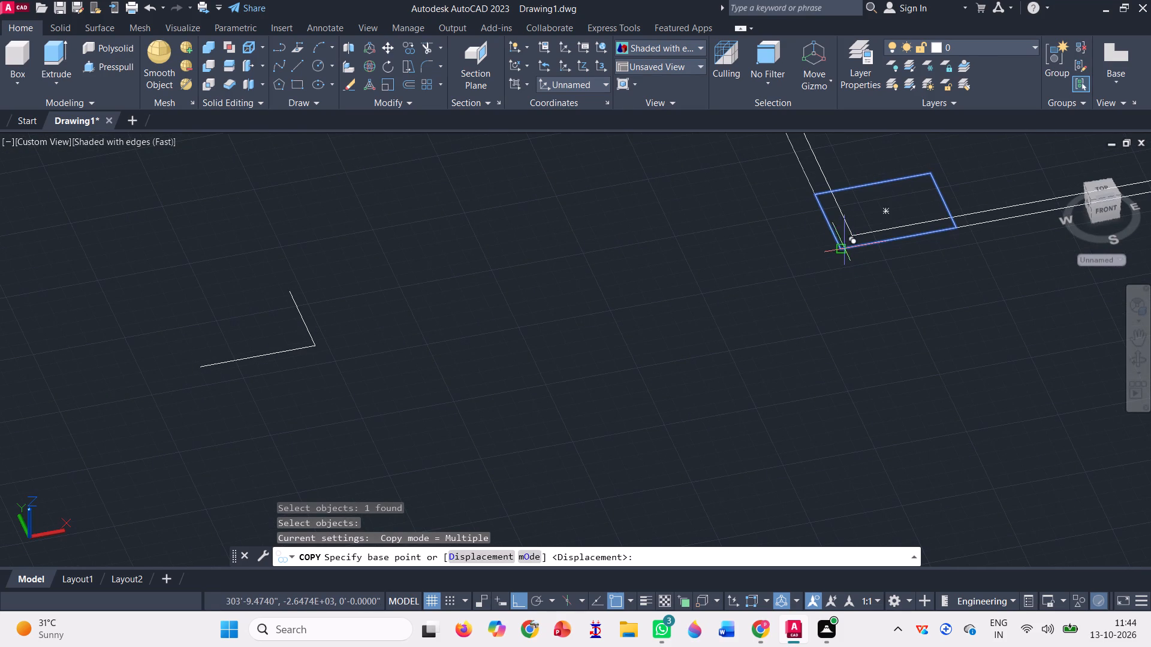
scroll(844, 249, "down", 4)
scroll(700, 296, "down", 2)
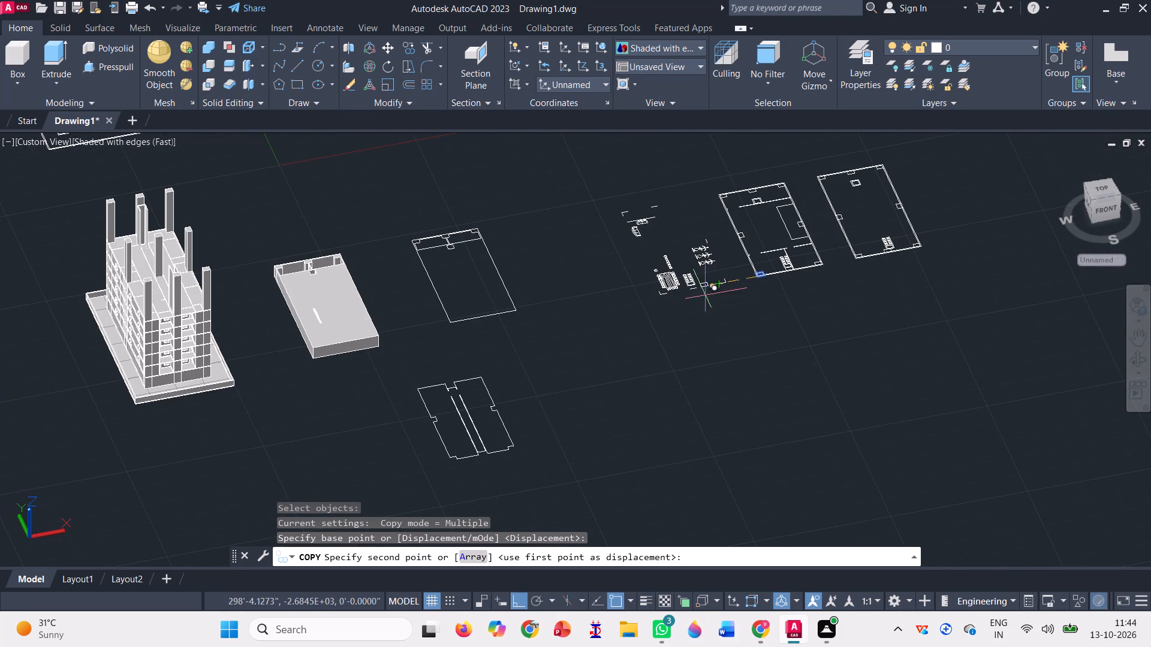
scroll(309, 322, "up", 3)
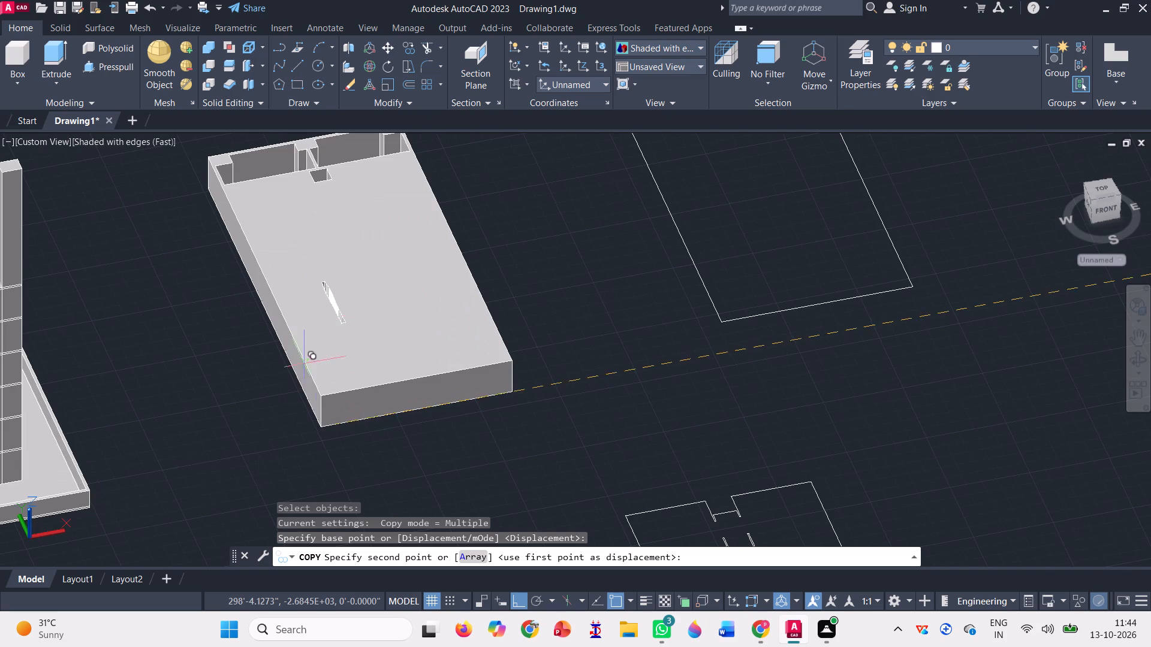
scroll(318, 389, "up", 6)
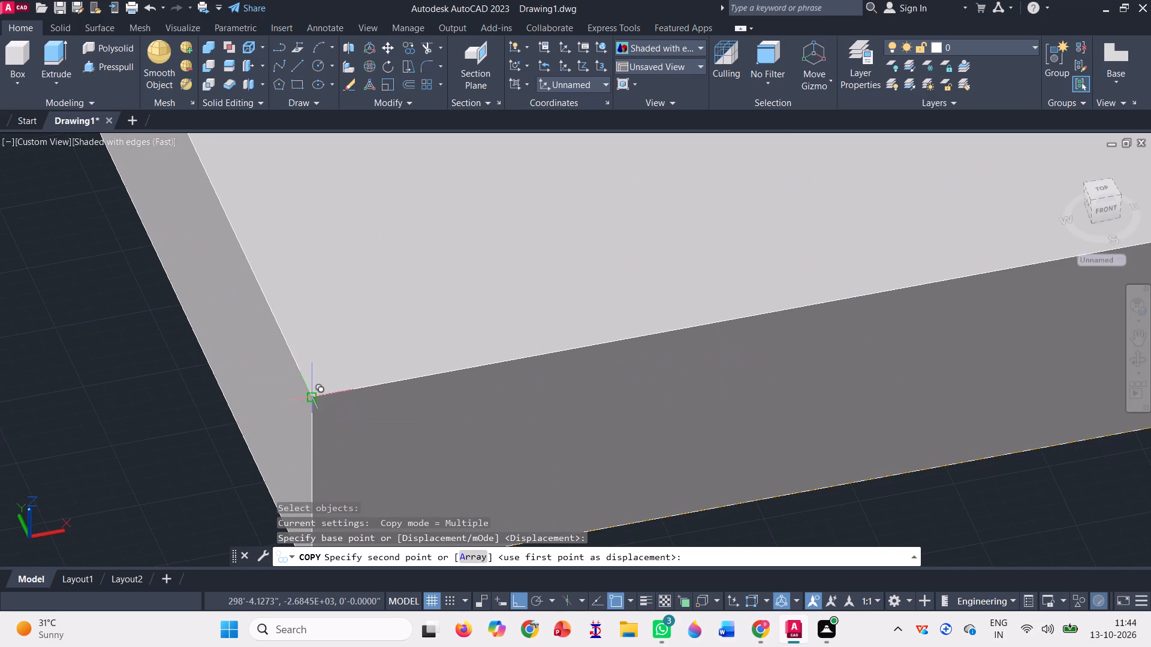
left_click(311, 394)
scroll(311, 394, "down", 6)
scroll(353, 335, "down", 2)
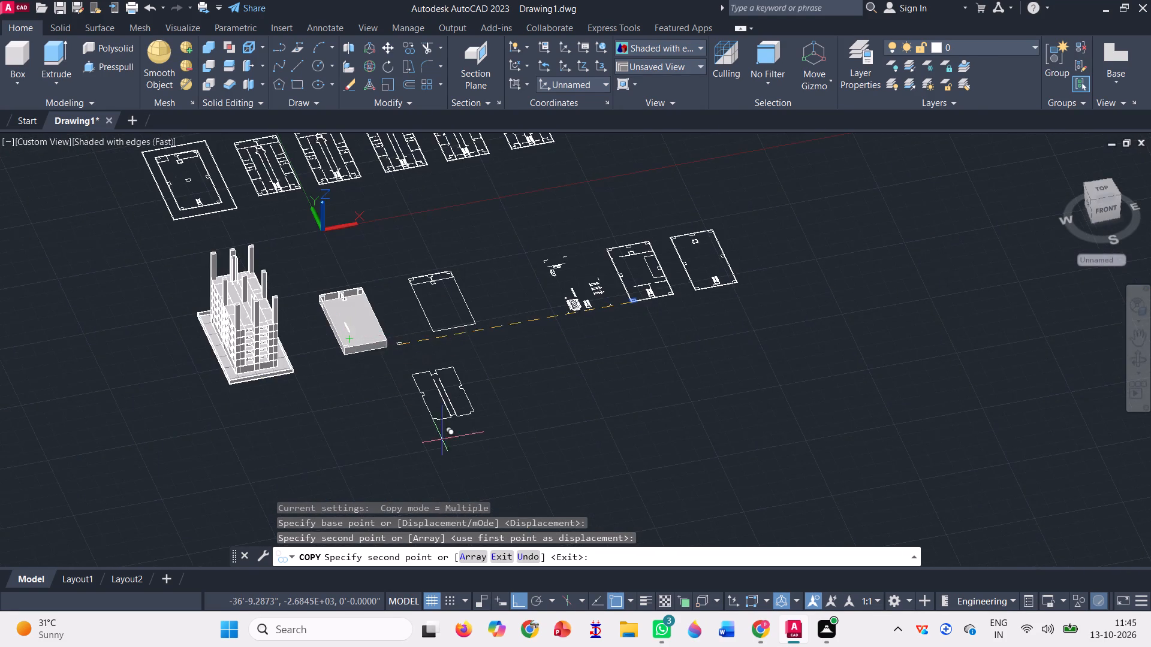
scroll(442, 439, "up", 2)
key("Escape")
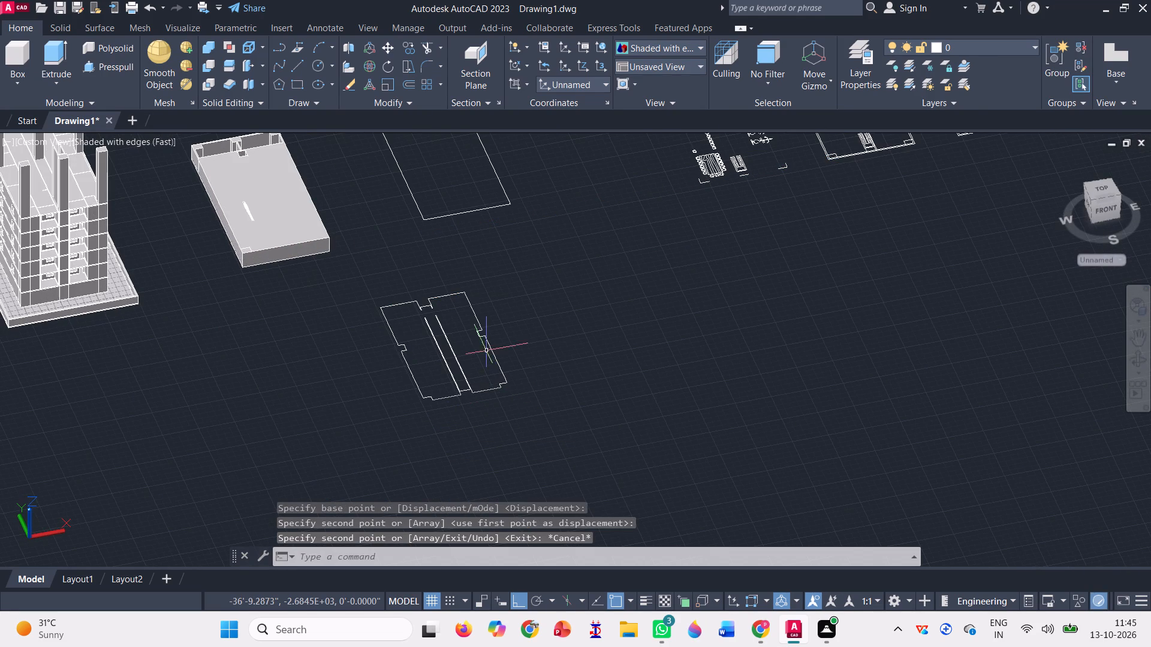
Move the joined room outline onto the solid floor block's top, matching its south-west notch corner to the column rectangle's inner corner.
left_click(388, 47)
left_click(537, 388)
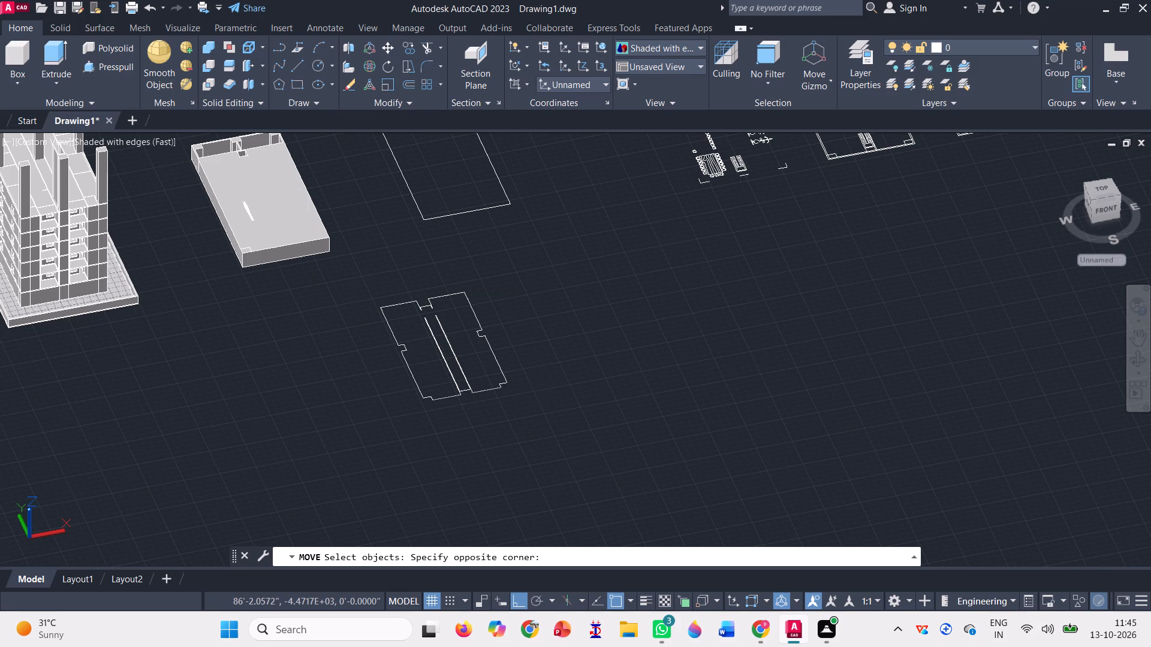
left_click(376, 353)
key("space")
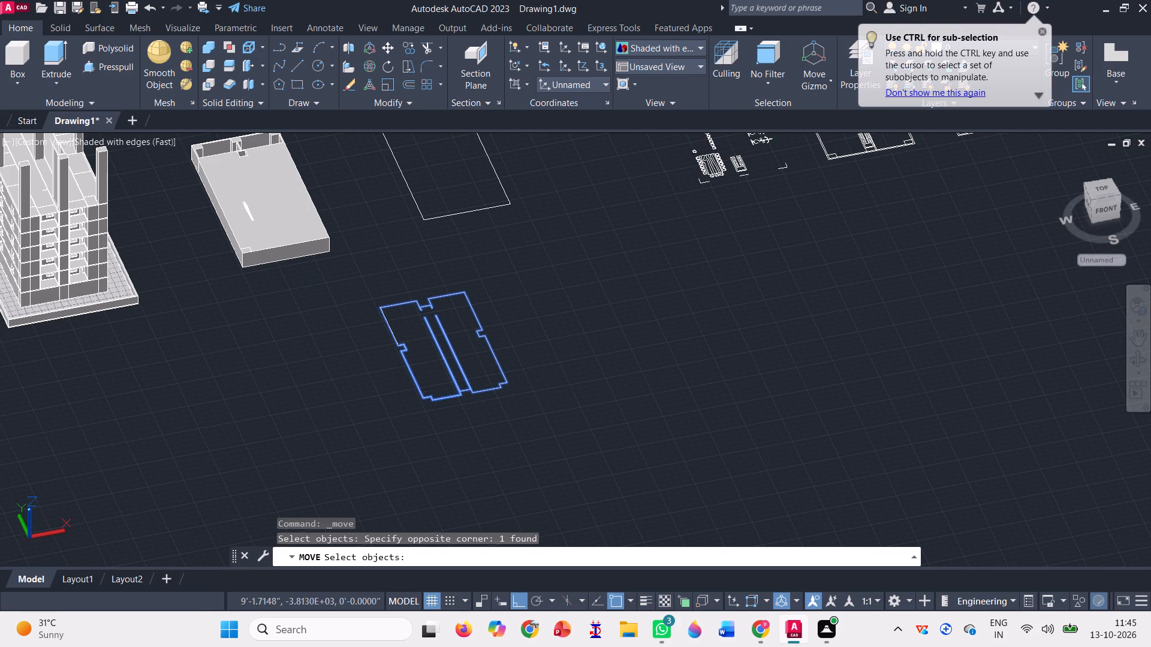
scroll(428, 396, "up", 11)
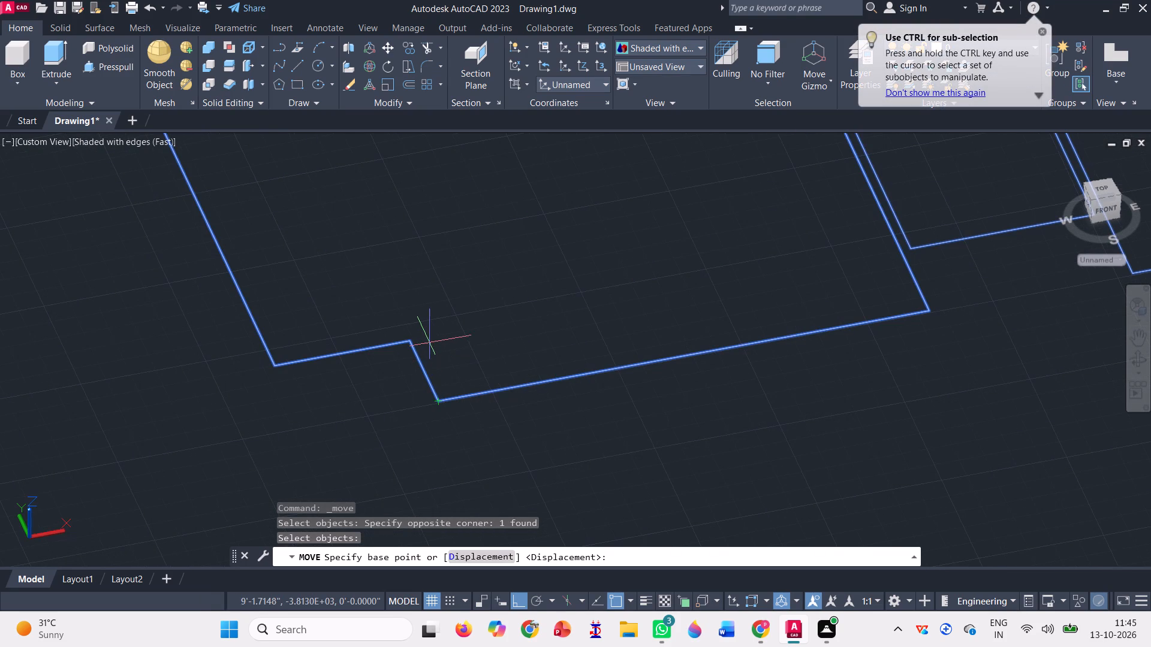
left_click(408, 342)
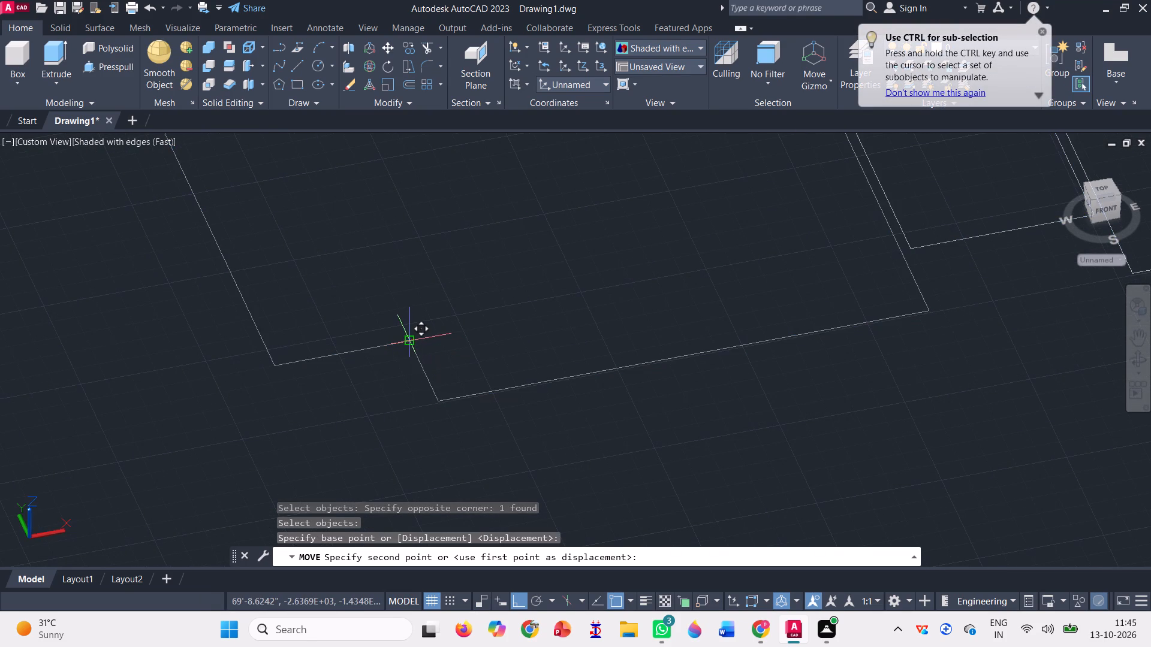
scroll(509, 321, "down", 6)
scroll(578, 373, "down", 2)
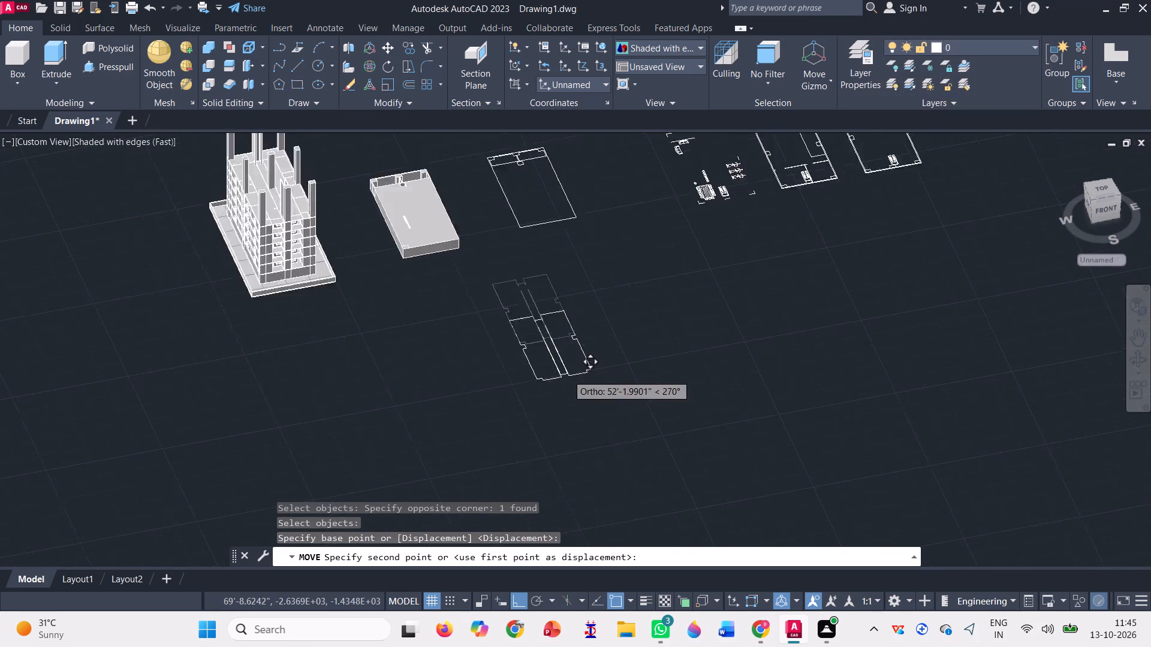
scroll(437, 248, "up", 3)
scroll(504, 387, "up", 3)
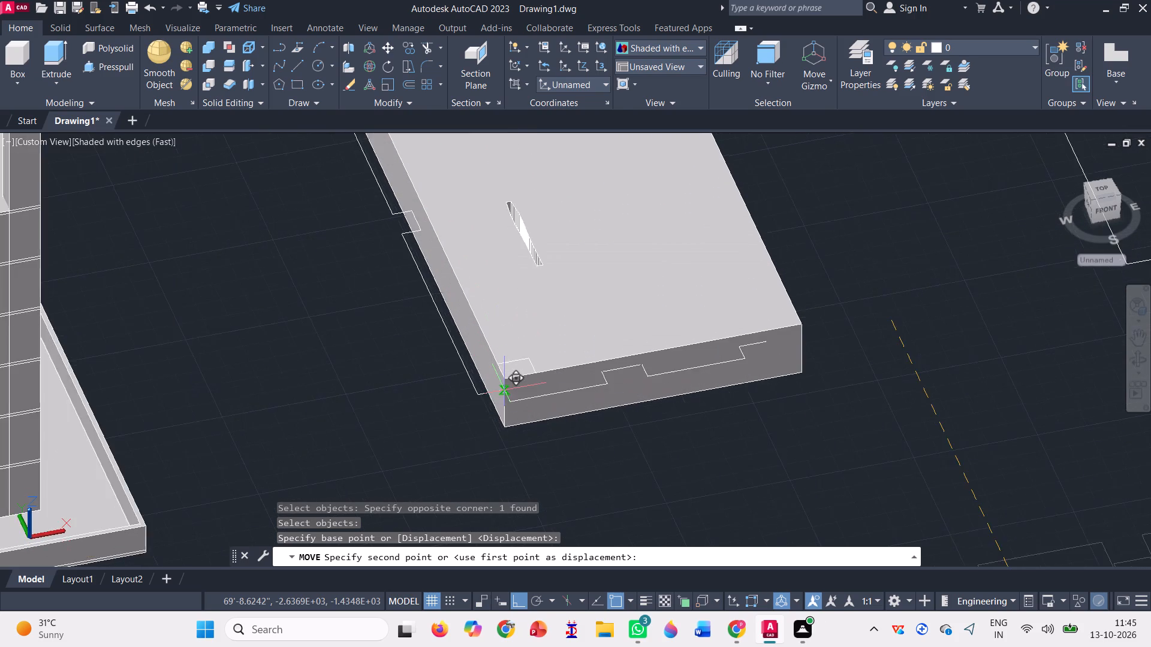
scroll(504, 389, "up", 4)
scroll(605, 256, "up", 2)
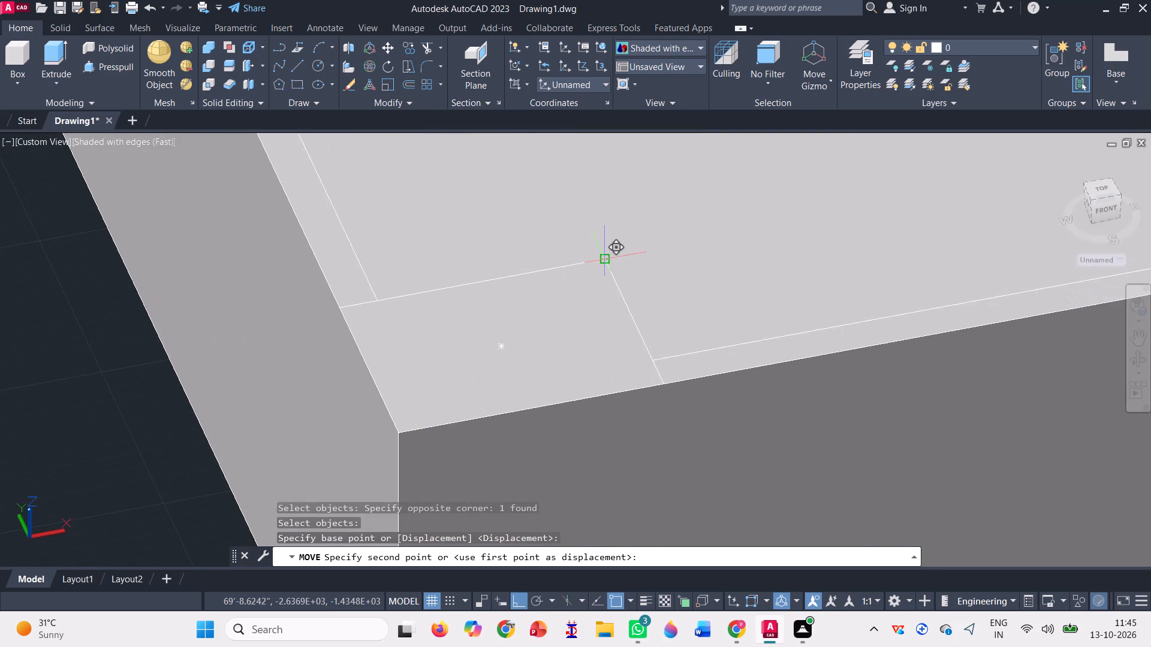
left_click(605, 256)
scroll(524, 357, "down", 6)
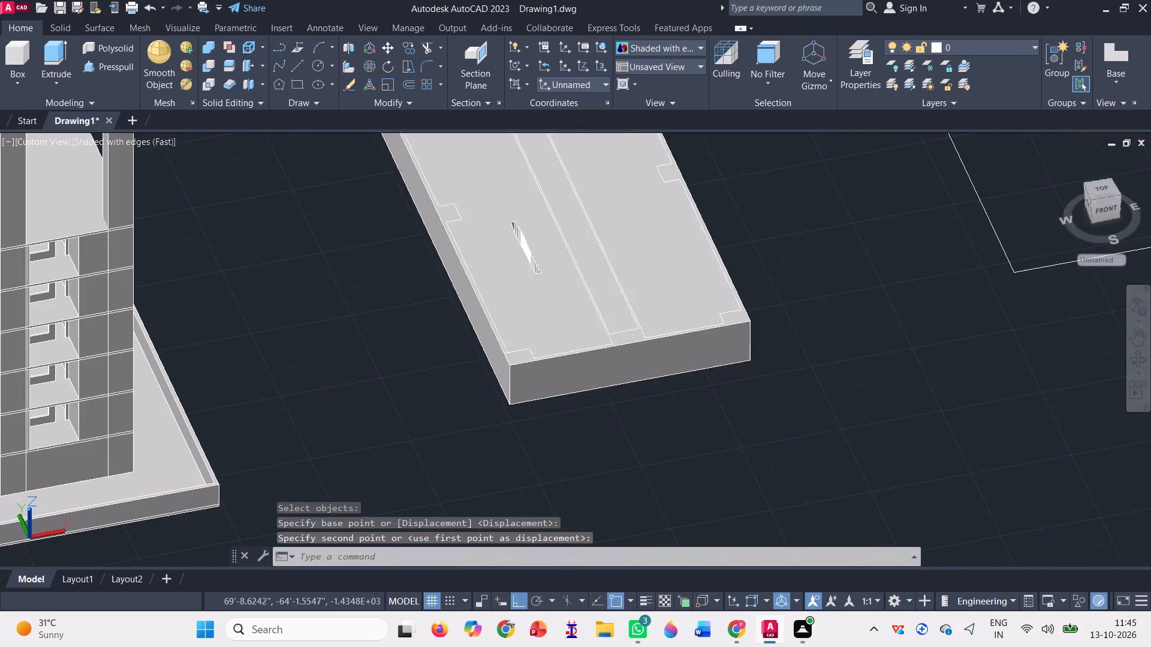
scroll(489, 427, "down", 1)
key("Escape")
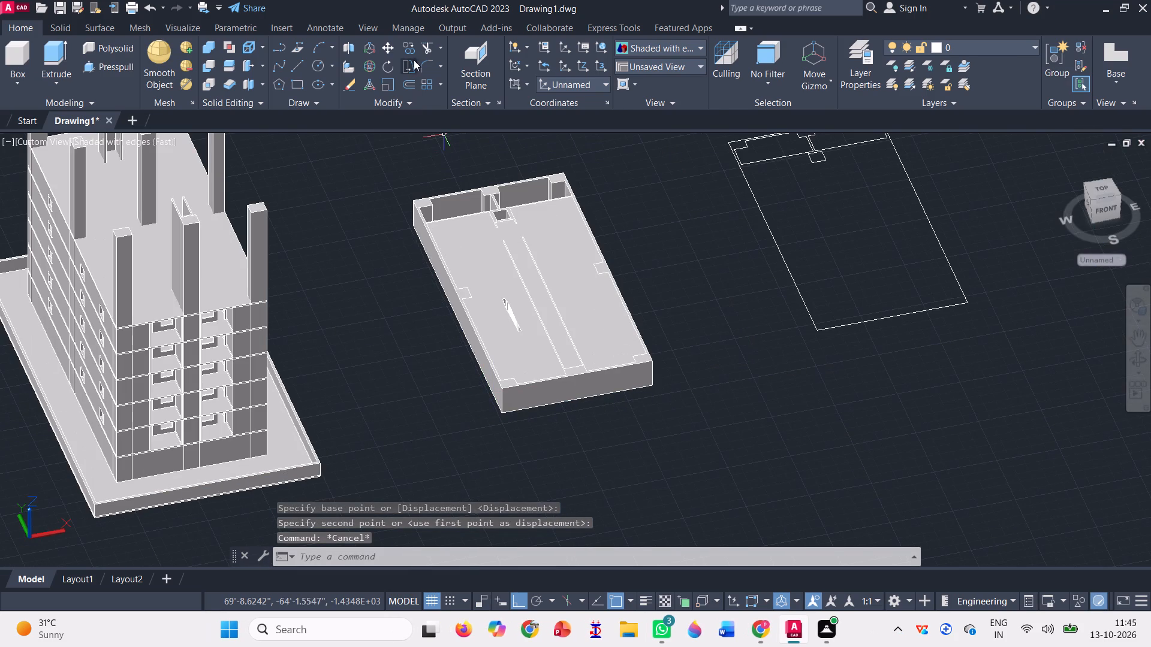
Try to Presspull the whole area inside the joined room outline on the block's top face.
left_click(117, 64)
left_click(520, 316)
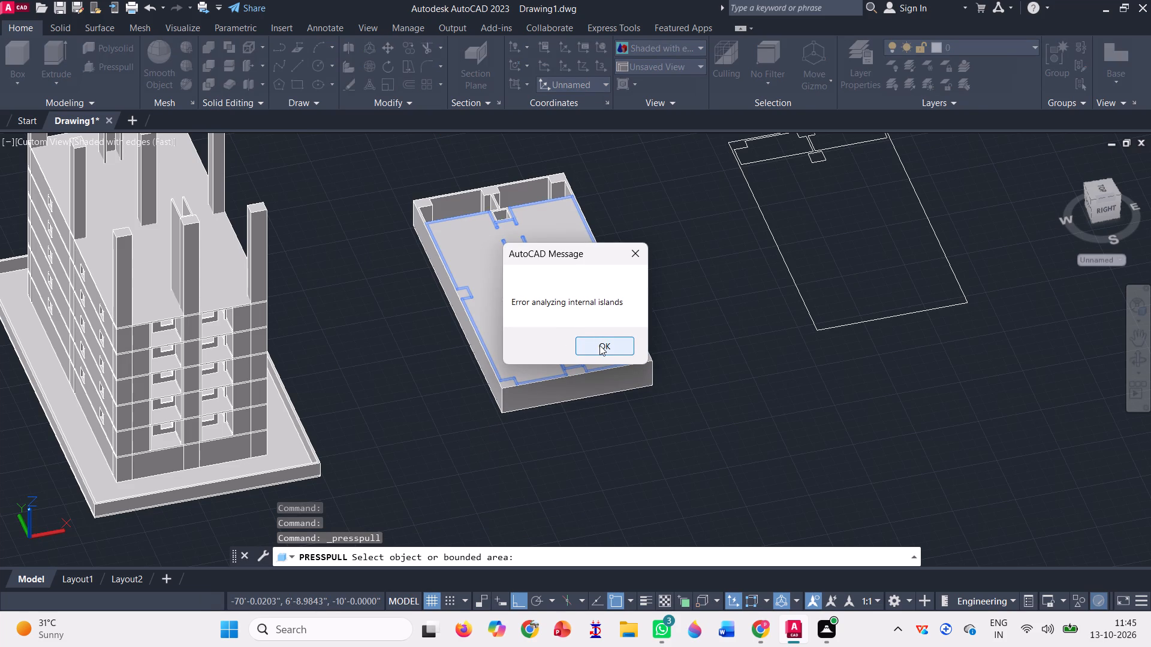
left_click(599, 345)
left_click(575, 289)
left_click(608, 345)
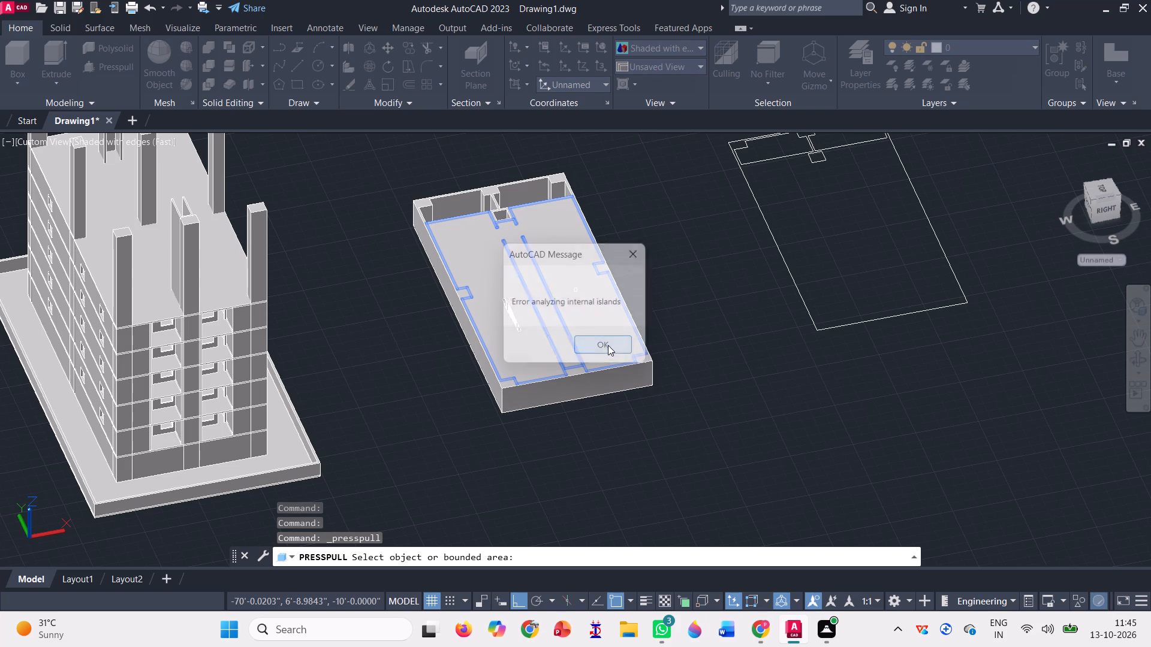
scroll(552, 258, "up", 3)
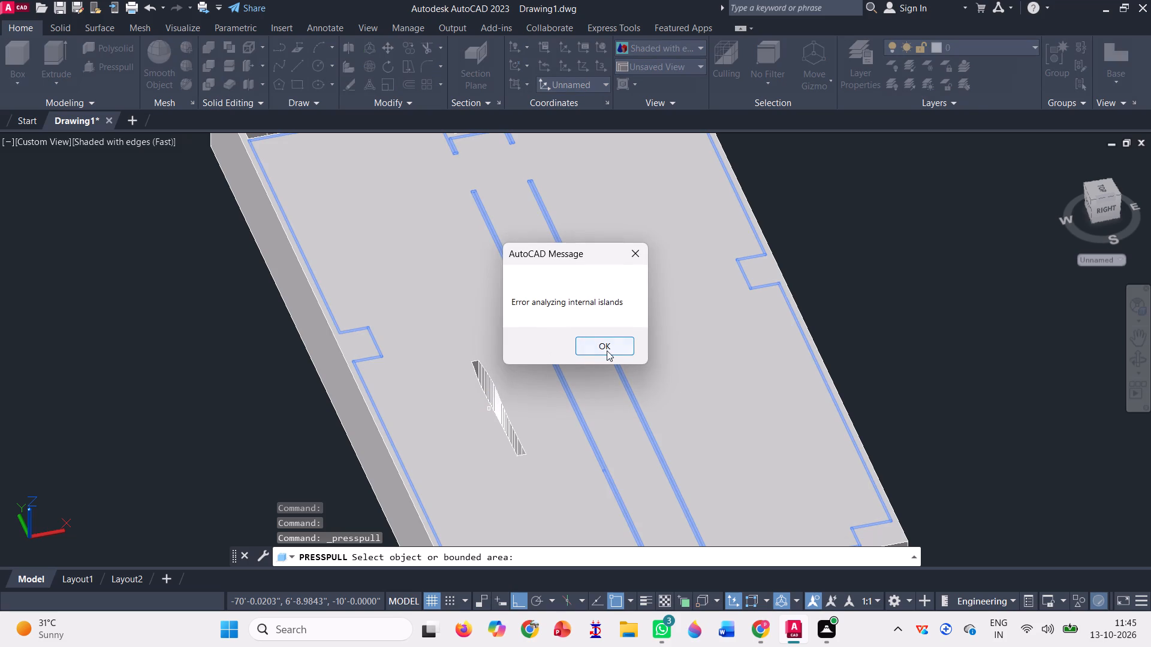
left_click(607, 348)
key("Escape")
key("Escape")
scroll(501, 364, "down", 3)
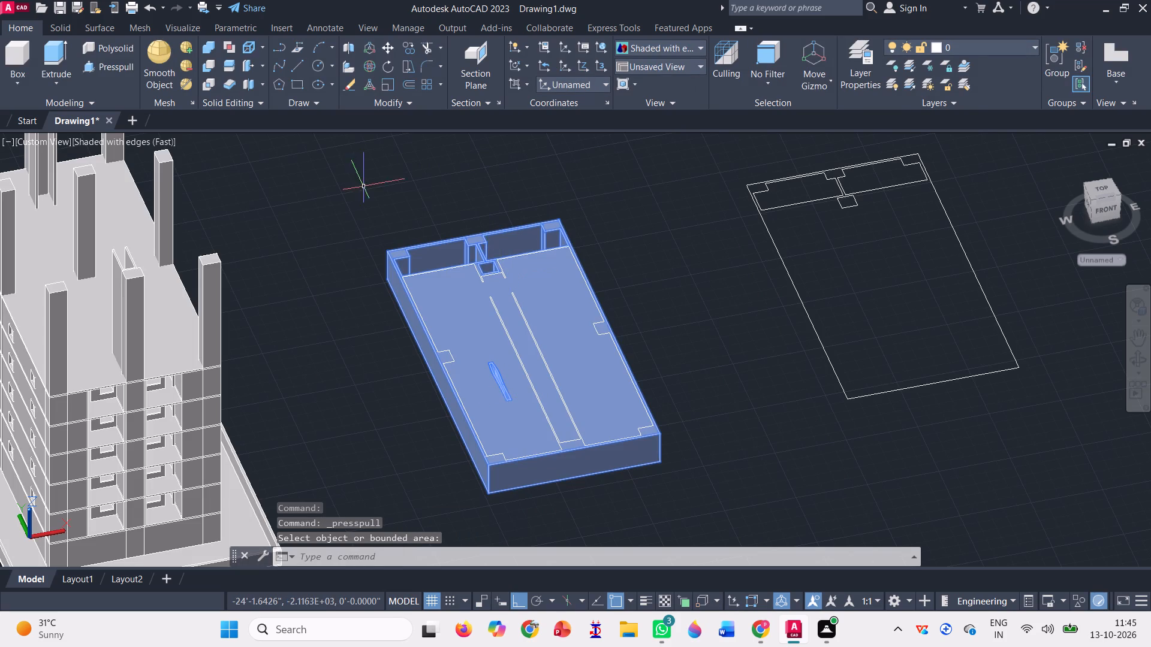
Draw a line about 7' long closing the west door gap, from the short wall stub beside the shaft to the west corridor wall's end.
left_click(292, 65)
scroll(460, 274, "up", 1)
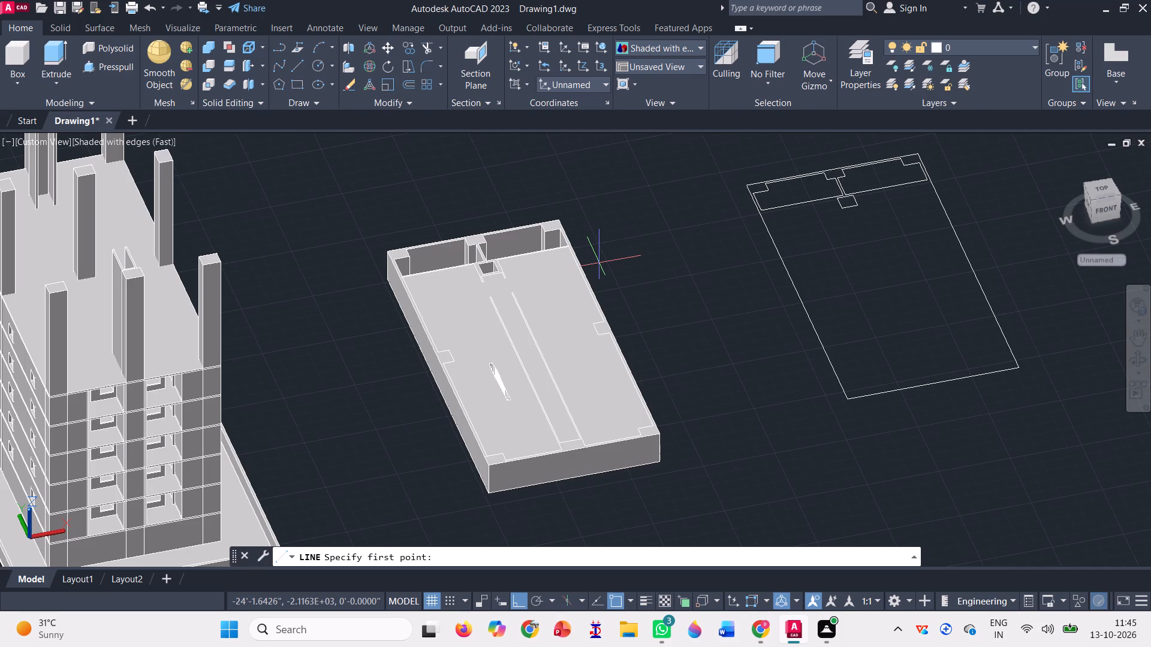
scroll(460, 274, "up", 2)
scroll(181, 325, "up", 3)
scroll(414, 315, "up", 3)
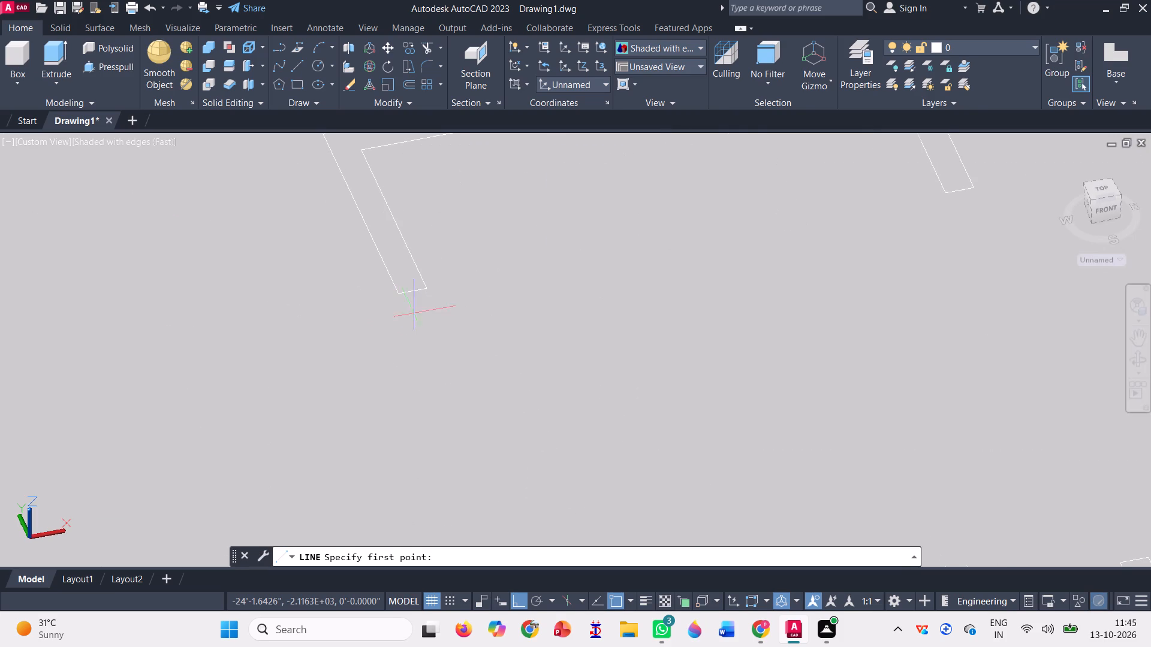
left_click(400, 293)
scroll(418, 235, "down", 3)
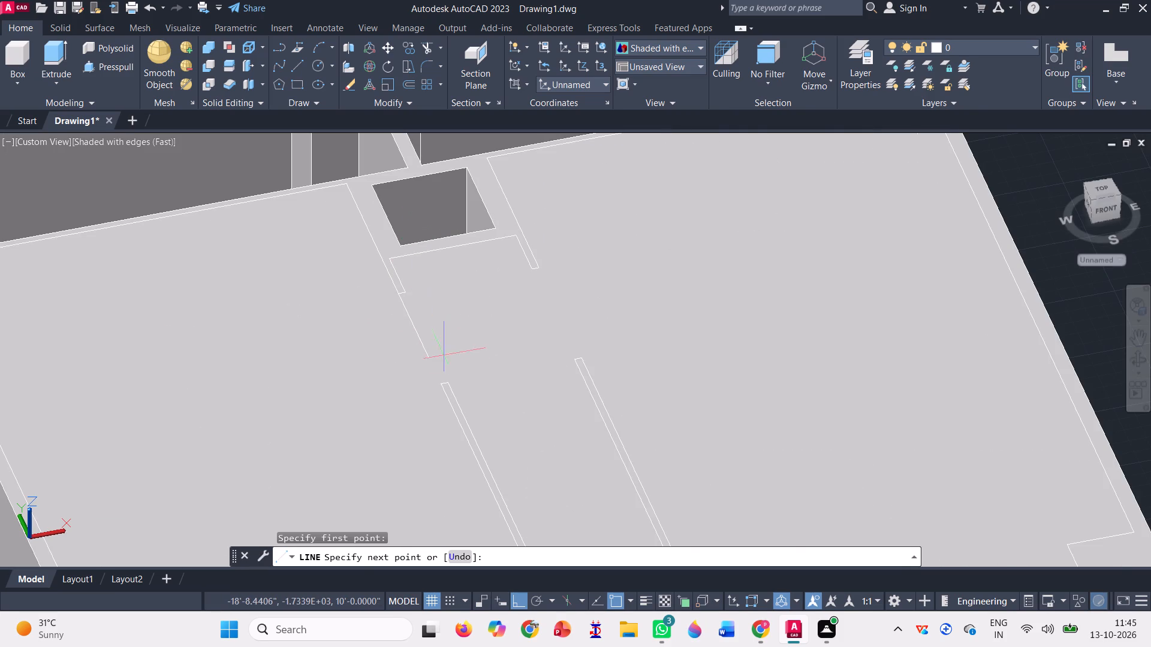
scroll(447, 404, "up", 3)
scroll(409, 340, "up", 2)
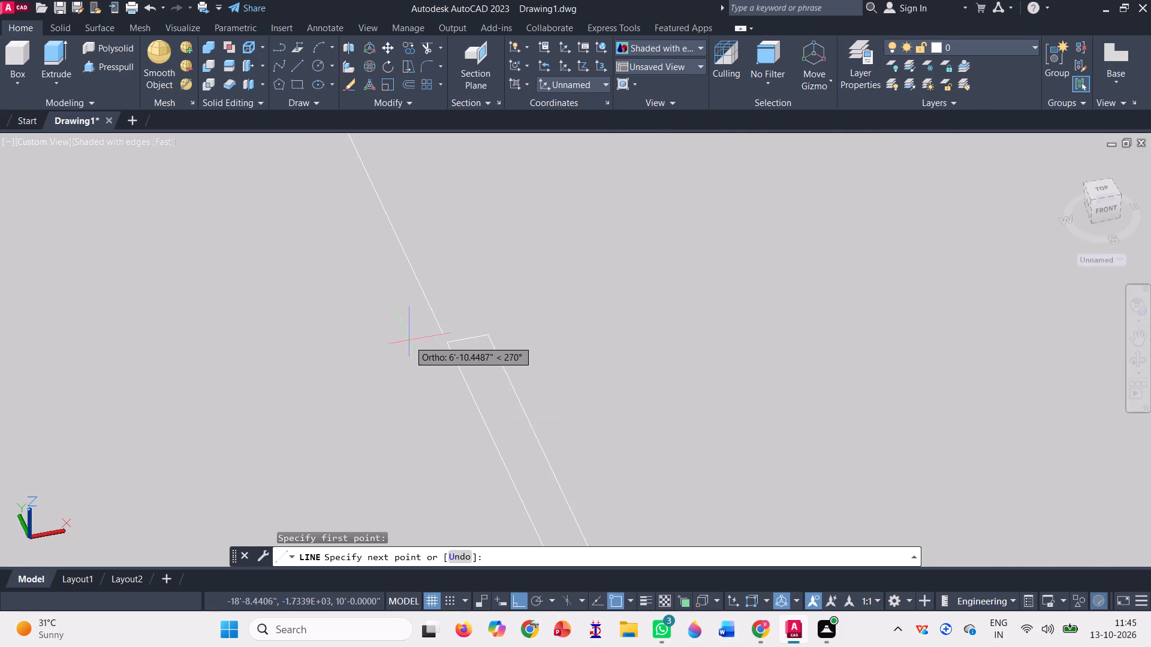
left_click(447, 345)
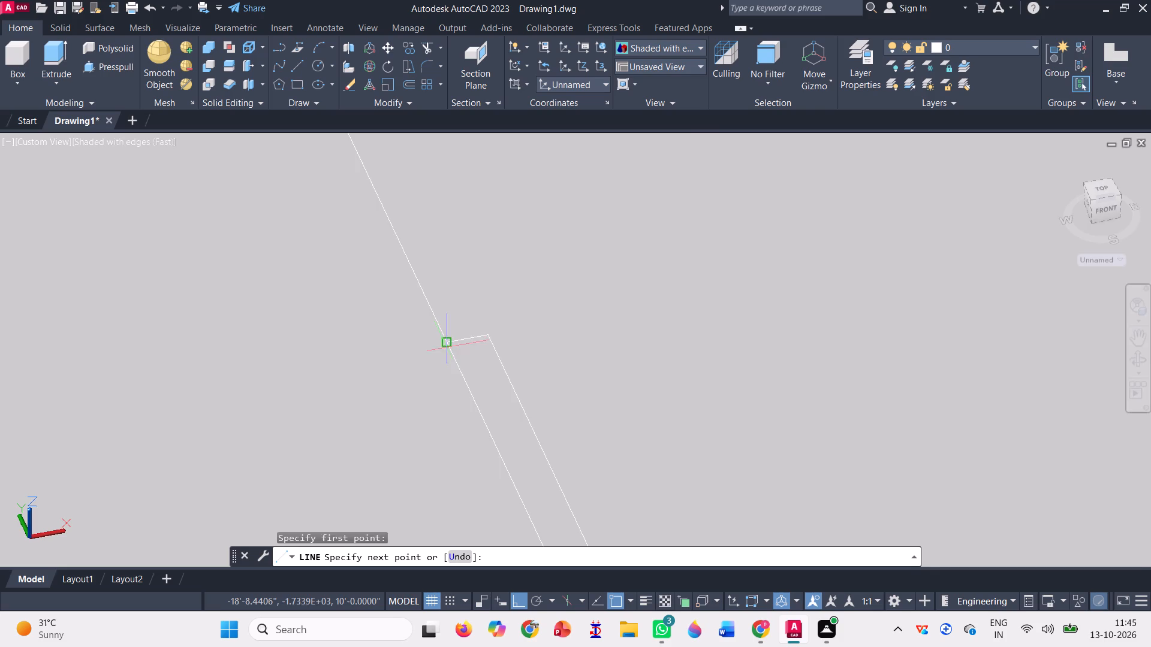
scroll(405, 396, "down", 6)
key("space")
scroll(449, 276, "down", 1)
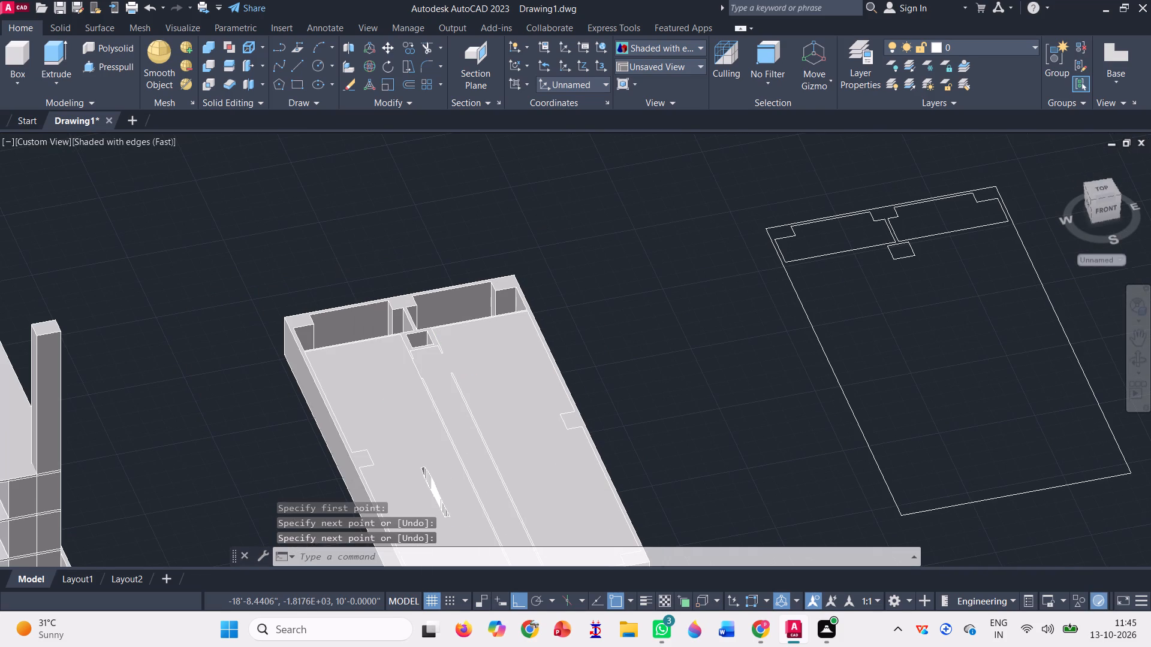
Presspull the enclosed west room area by -10' to cut it through the floor block.
left_click(103, 62)
scroll(378, 228, "down", 1)
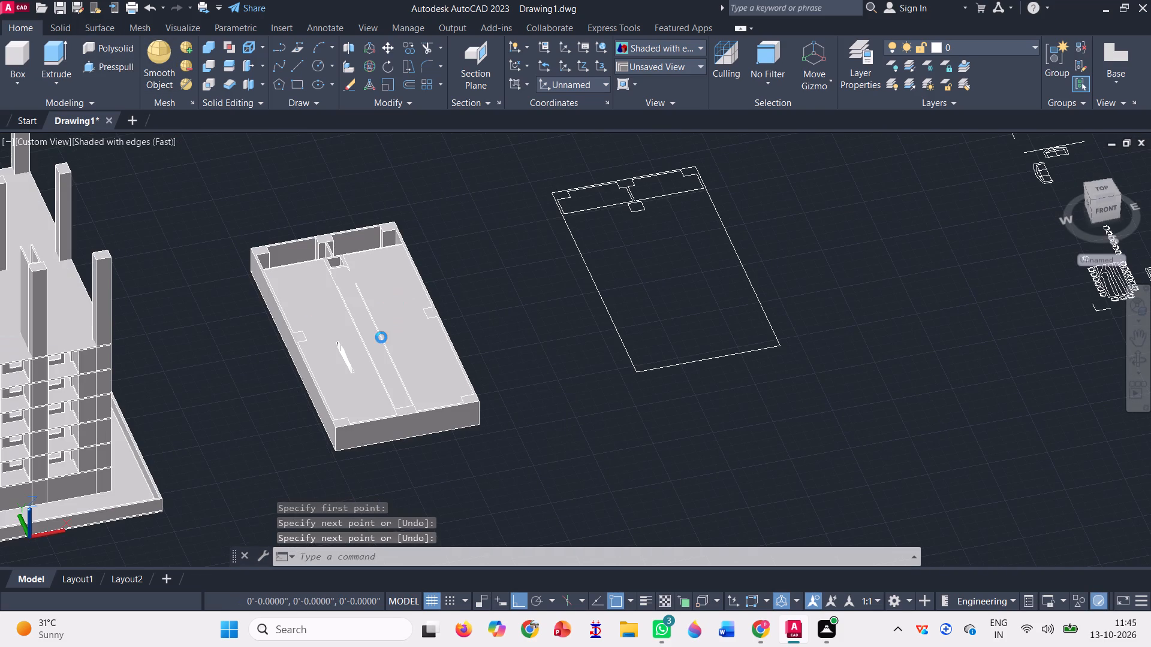
scroll(359, 348, "up", 2)
left_click(300, 310)
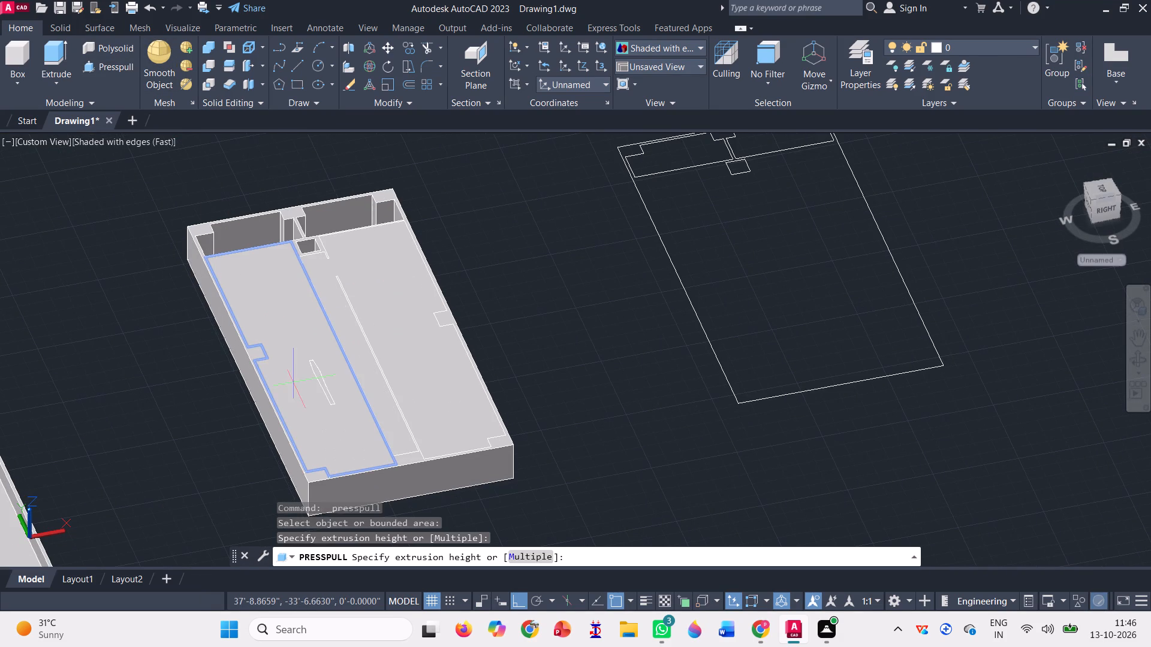
type("-10'")
key("Return")
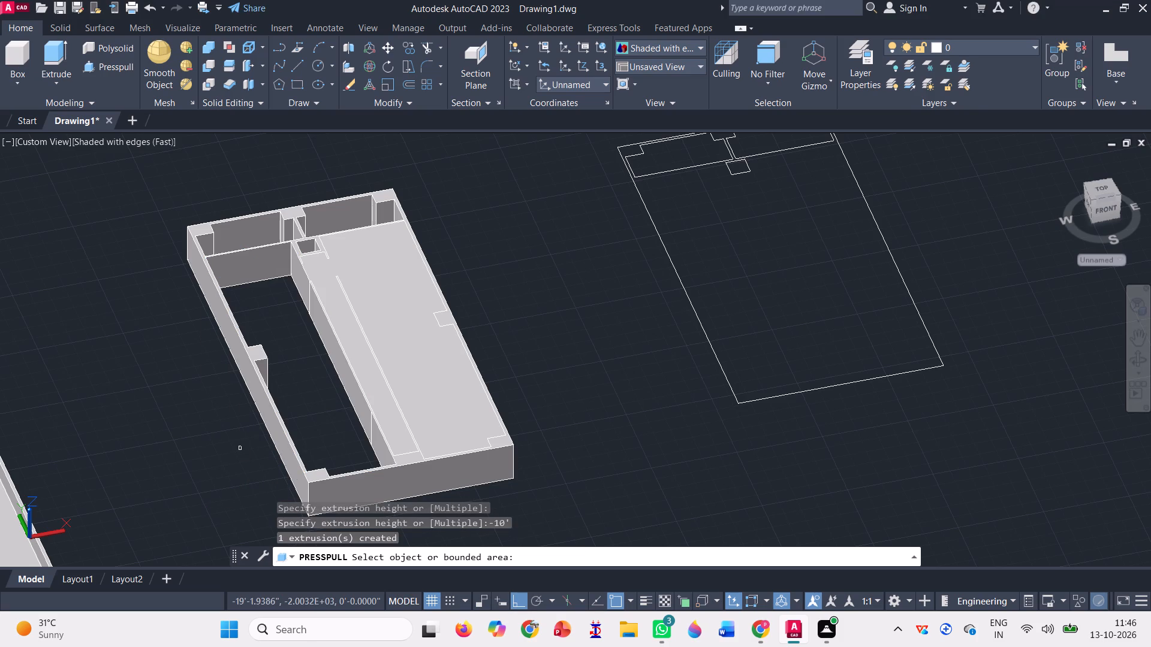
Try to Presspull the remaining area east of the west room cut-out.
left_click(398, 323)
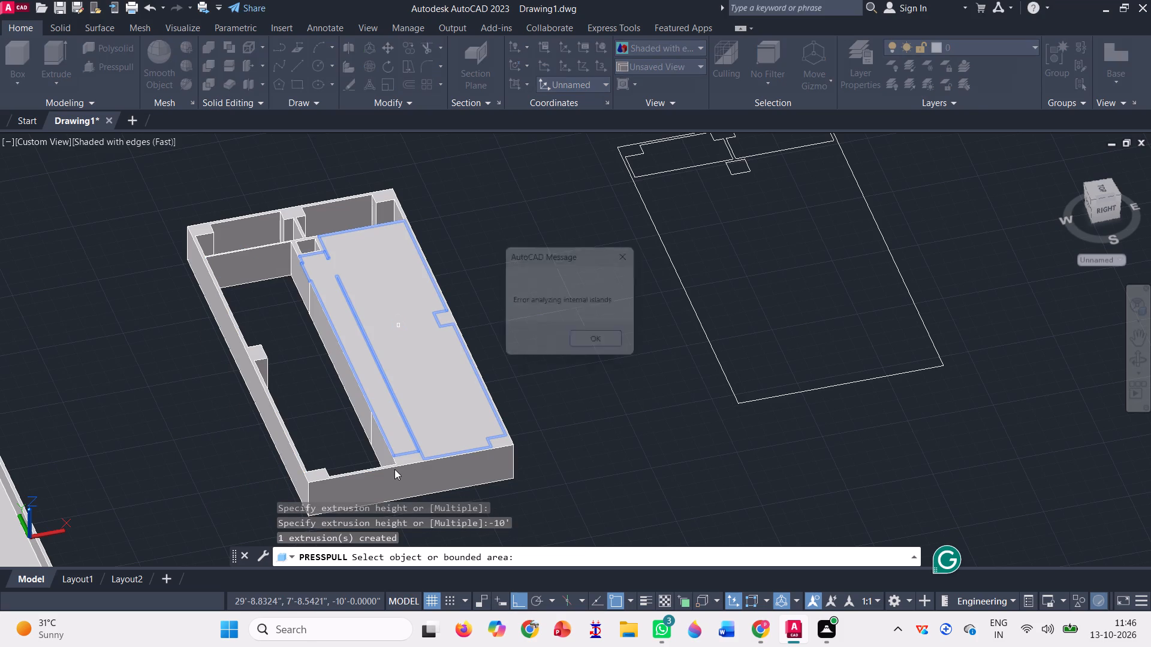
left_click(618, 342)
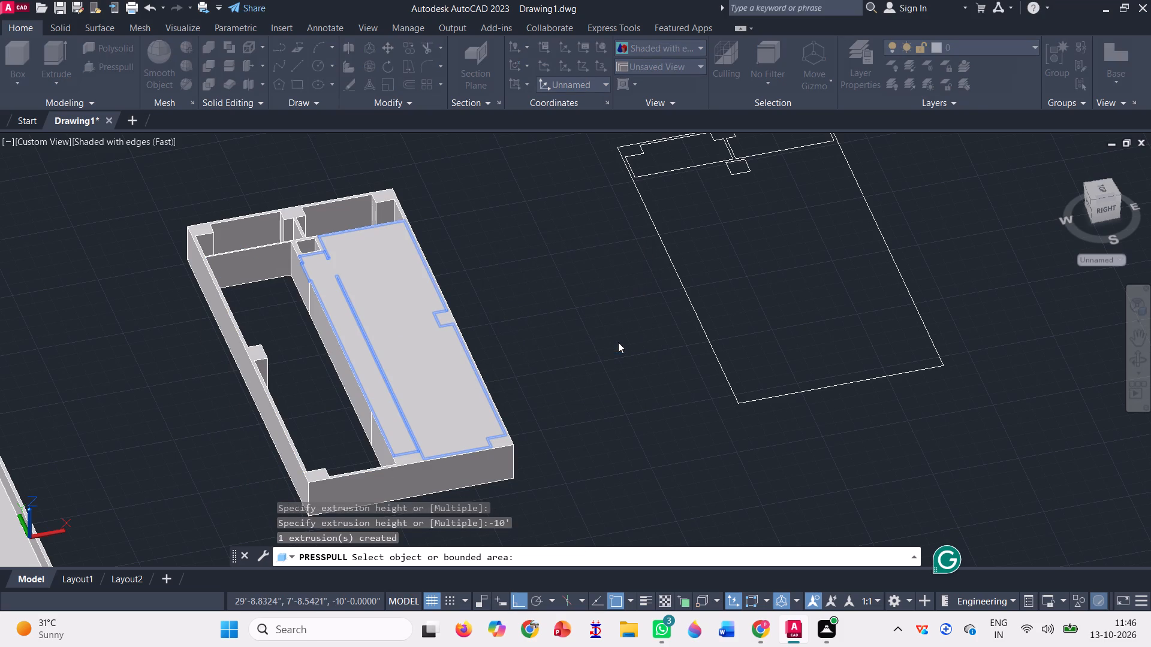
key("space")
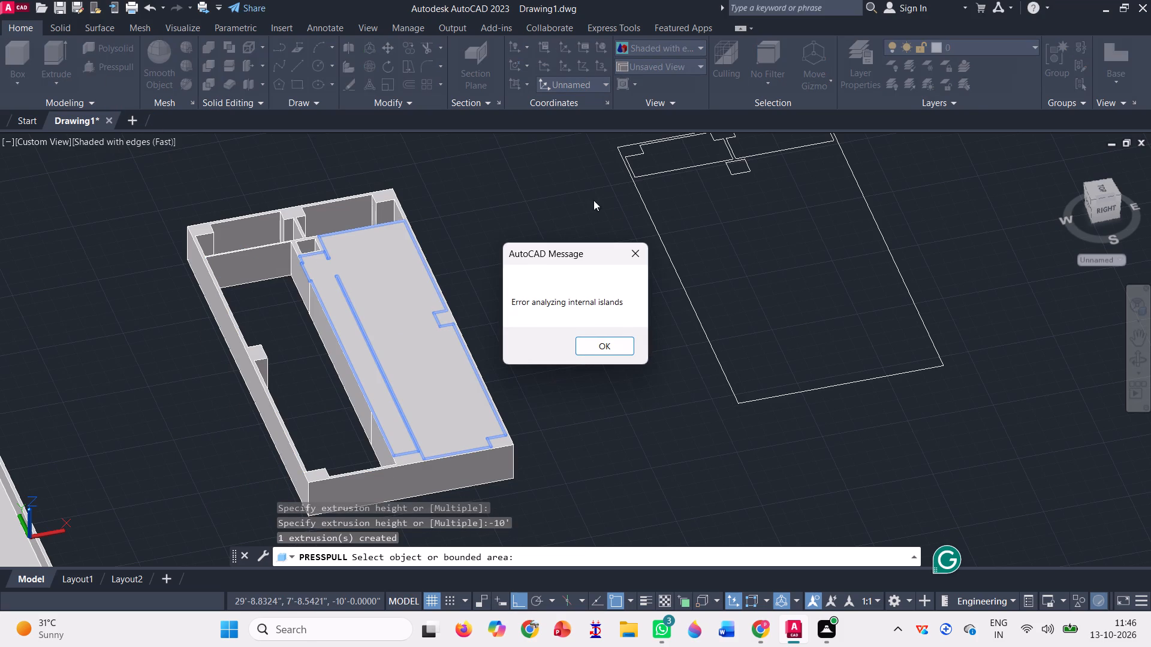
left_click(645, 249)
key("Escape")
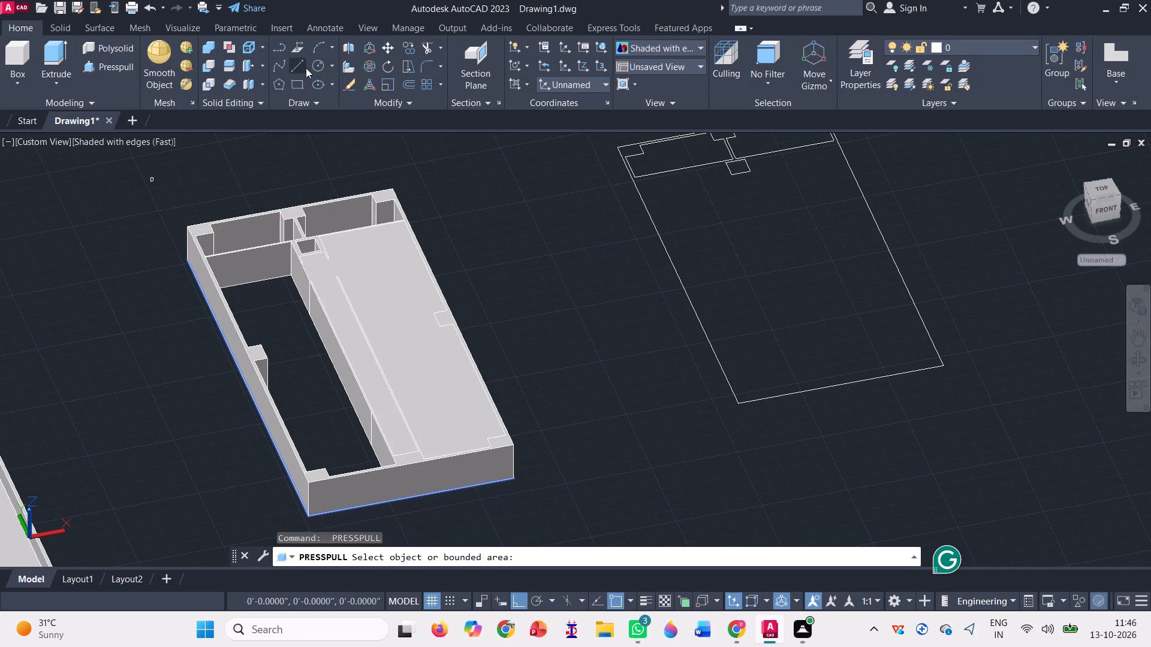
Draw a line about 7' long closing the east door gap, from the shaft's east wall stub to the east corridor wall's end.
left_click(302, 65)
scroll(311, 247, "up", 4)
scroll(430, 310, "up", 2)
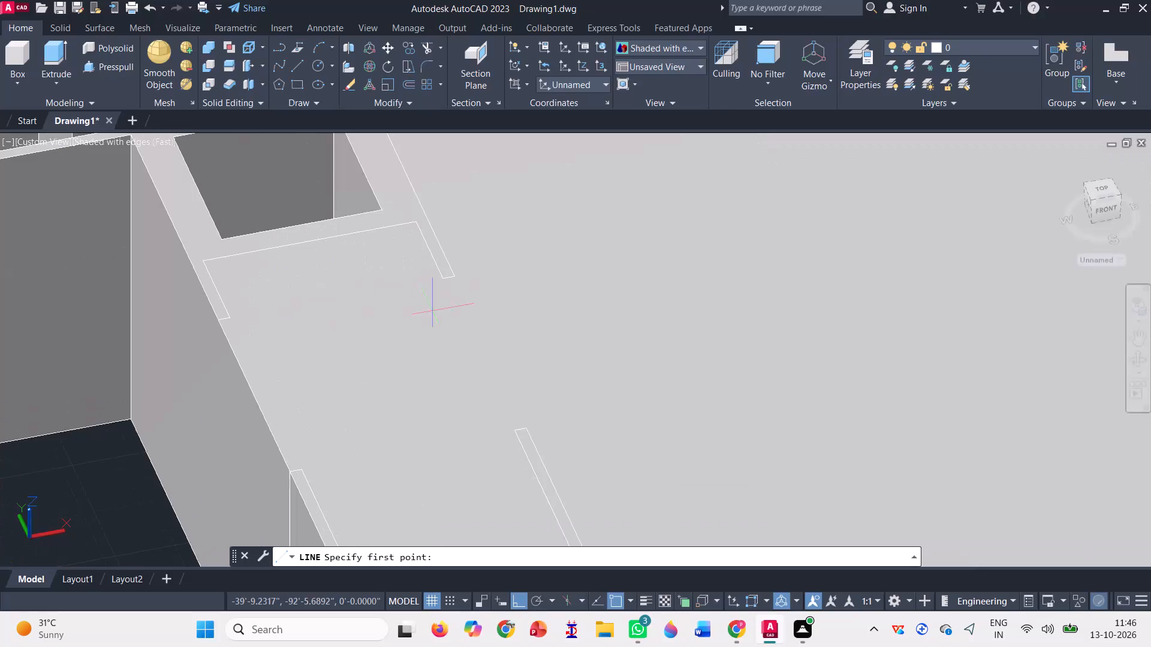
left_click(453, 273)
scroll(451, 264, "down", 1)
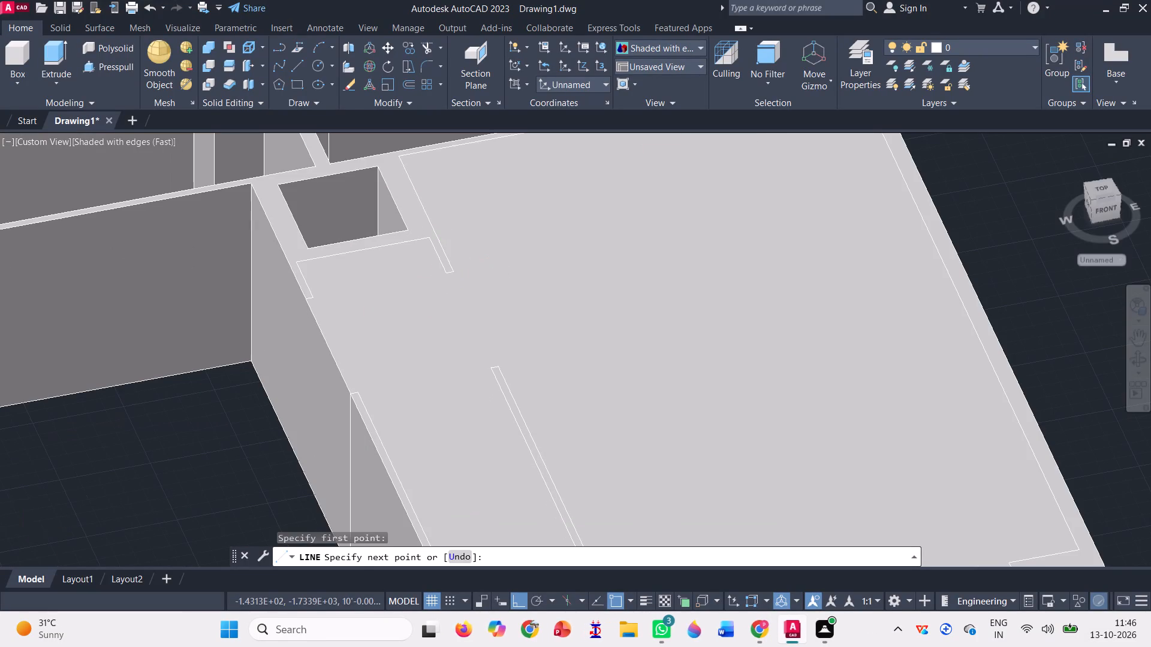
scroll(510, 357, "up", 4)
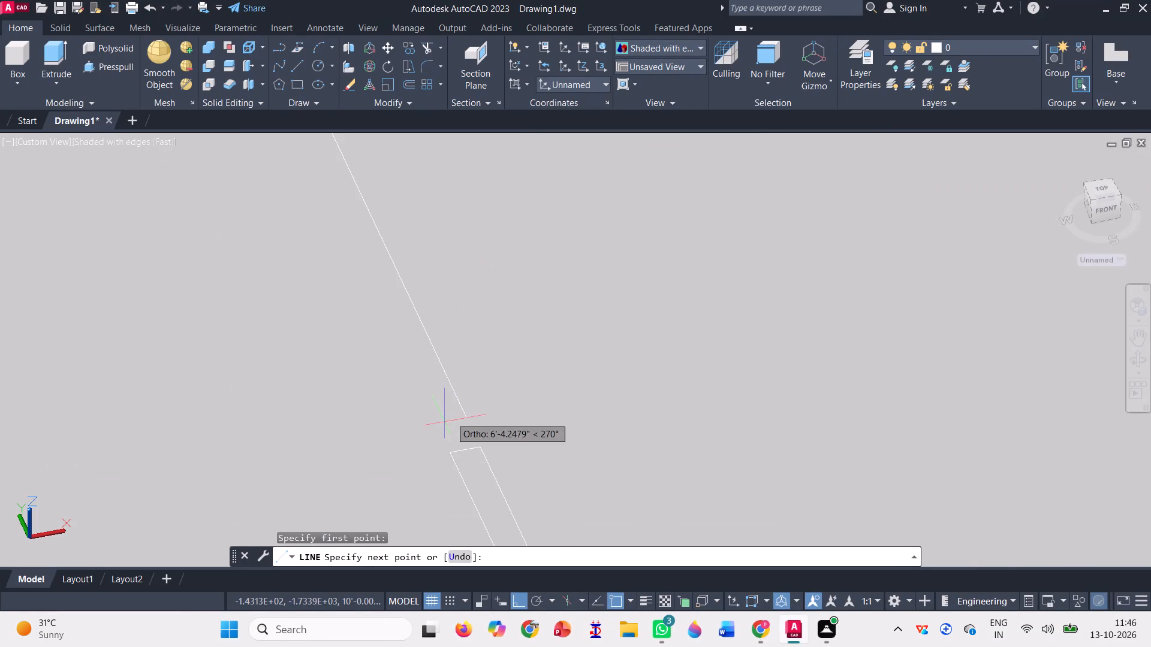
left_click(482, 446)
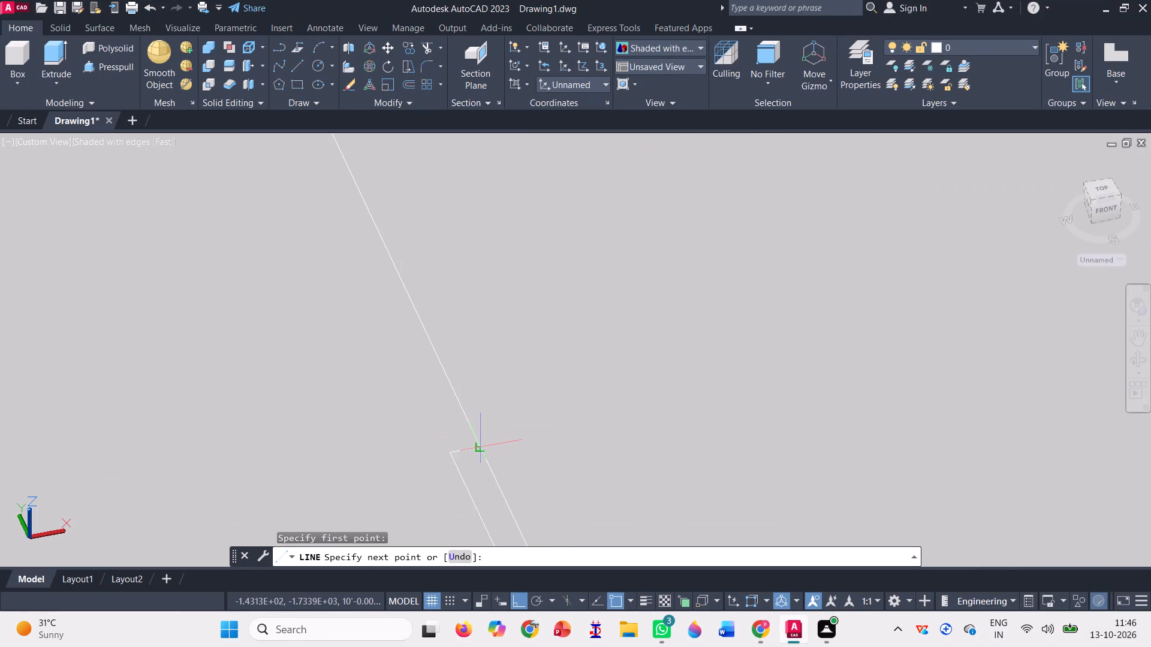
key("space")
scroll(405, 431, "down", 4)
scroll(356, 295, "down", 2)
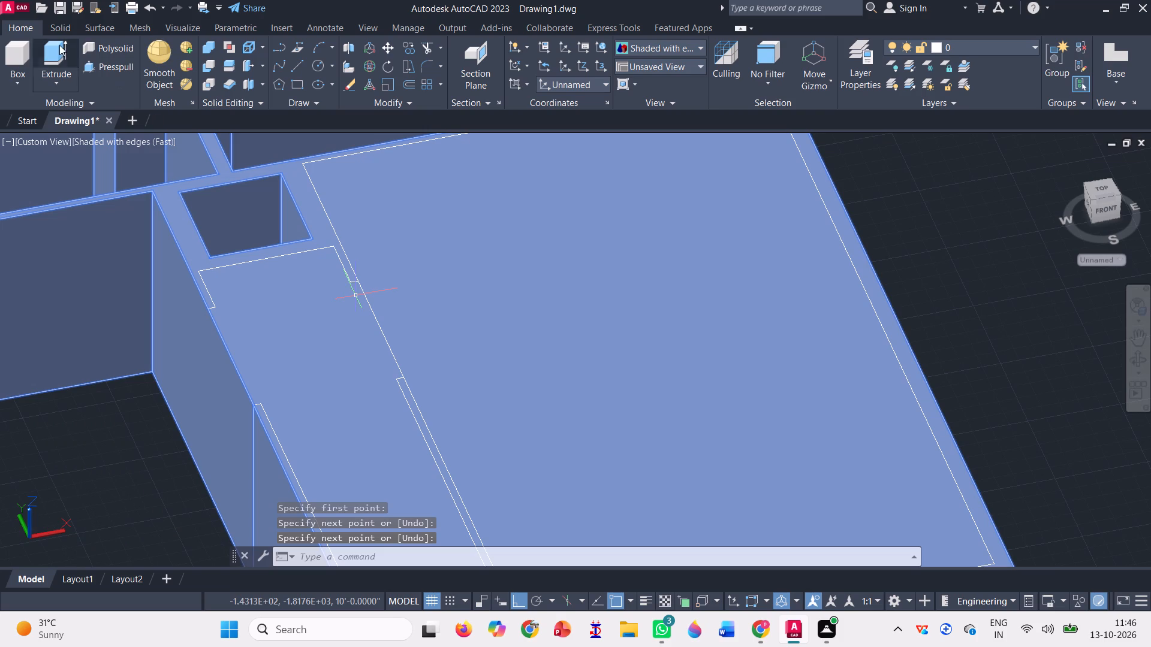
Presspull the enclosed east room area by -10' to cut it through the floor block.
left_click(91, 63)
scroll(420, 181, "down", 4)
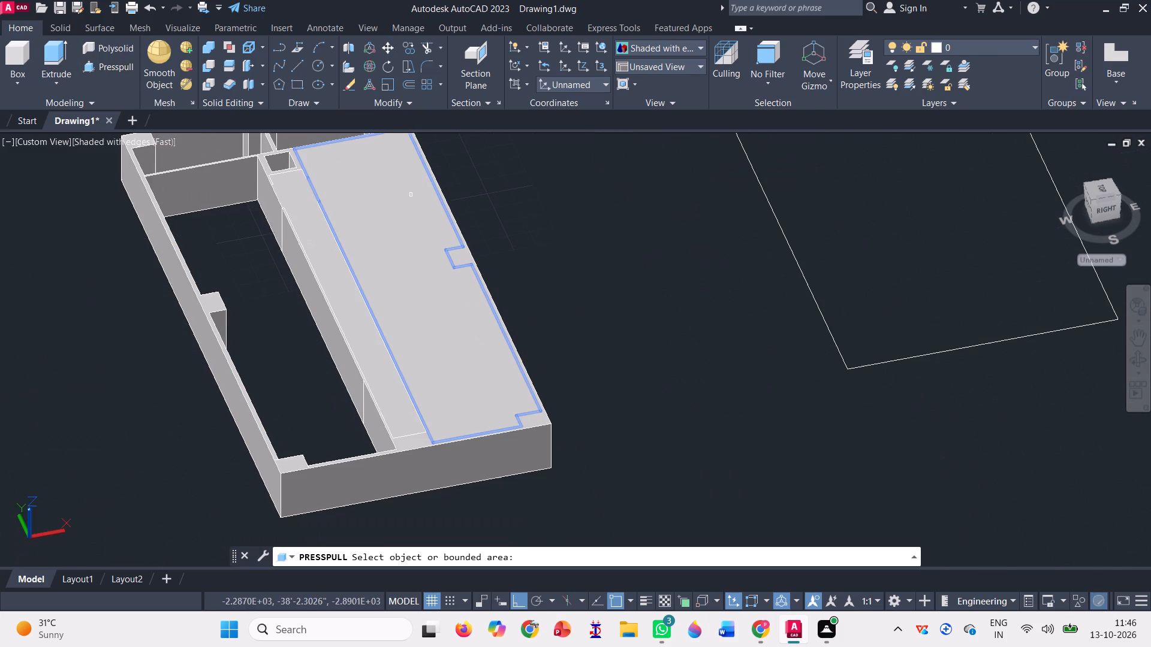
left_click(398, 258)
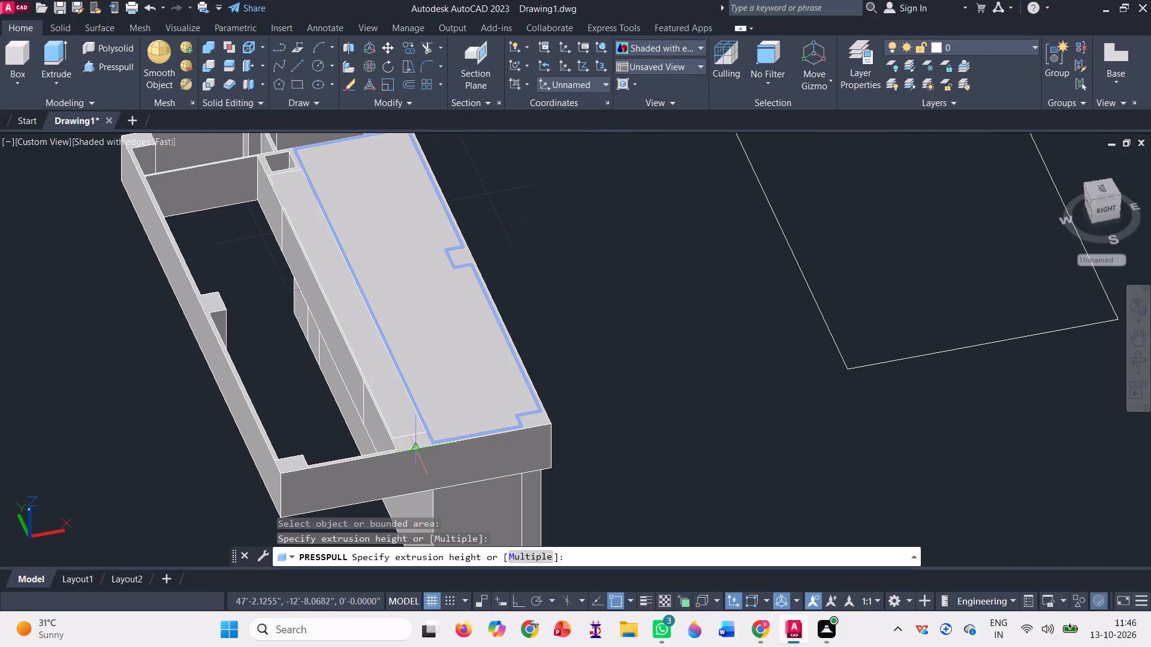
type("-10'")
key("Return")
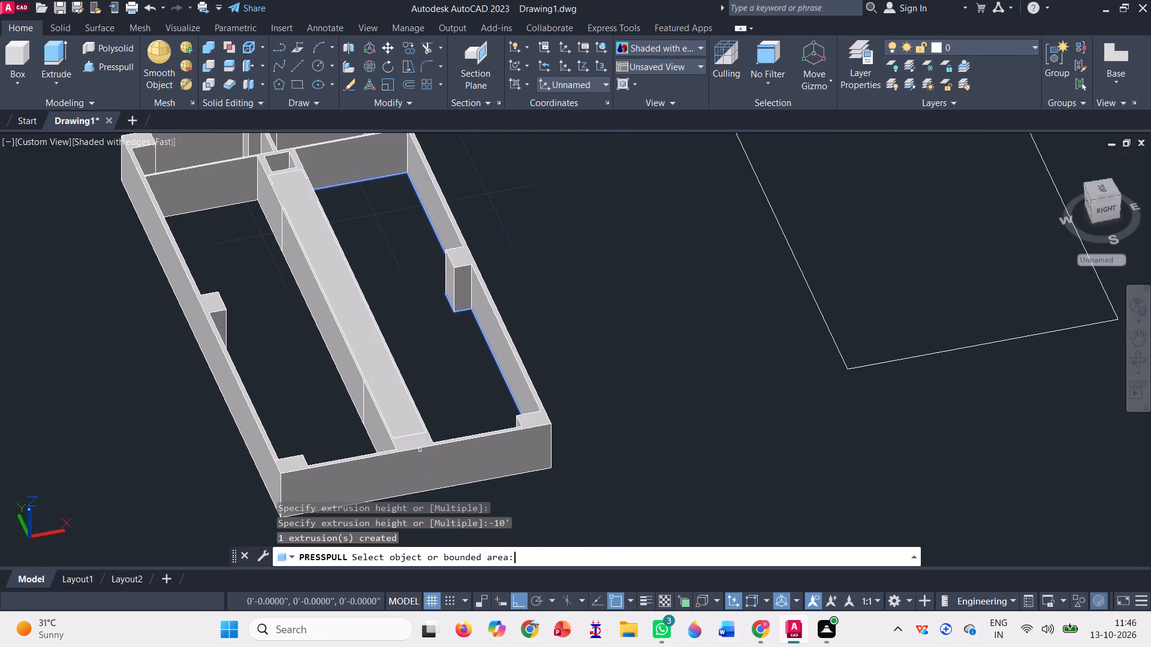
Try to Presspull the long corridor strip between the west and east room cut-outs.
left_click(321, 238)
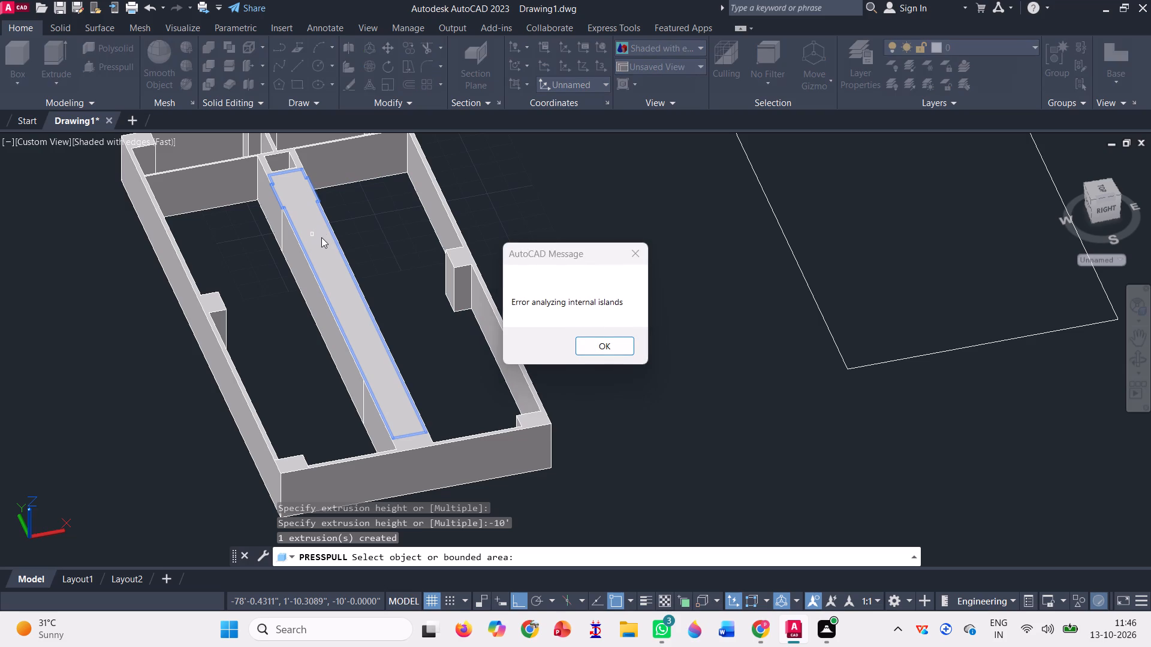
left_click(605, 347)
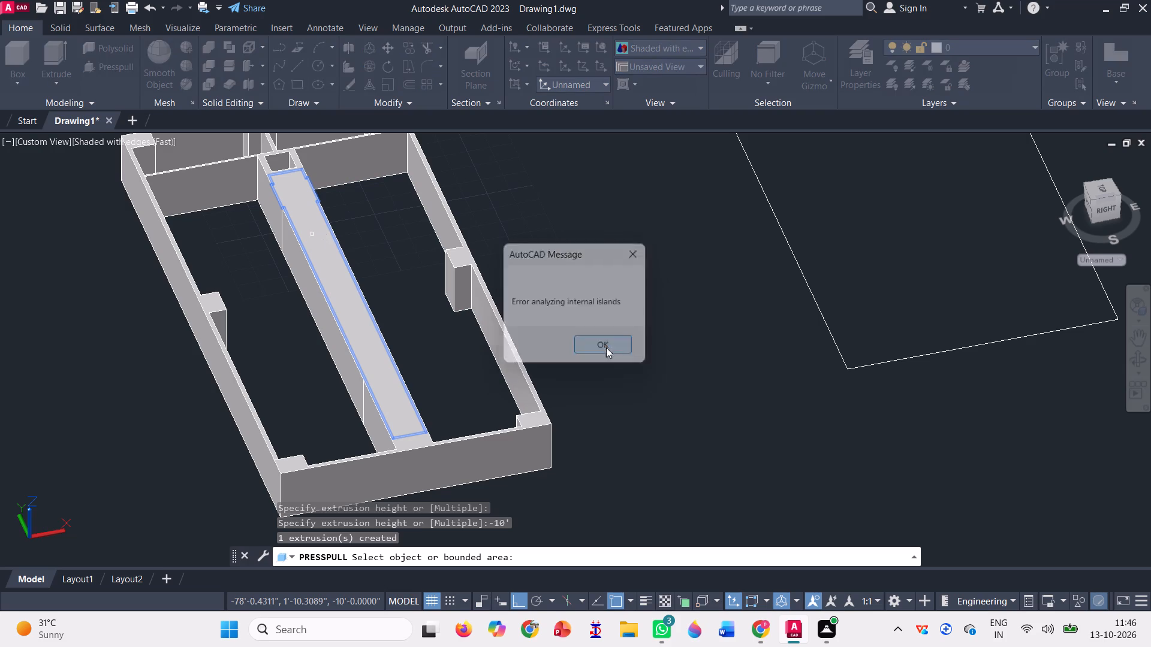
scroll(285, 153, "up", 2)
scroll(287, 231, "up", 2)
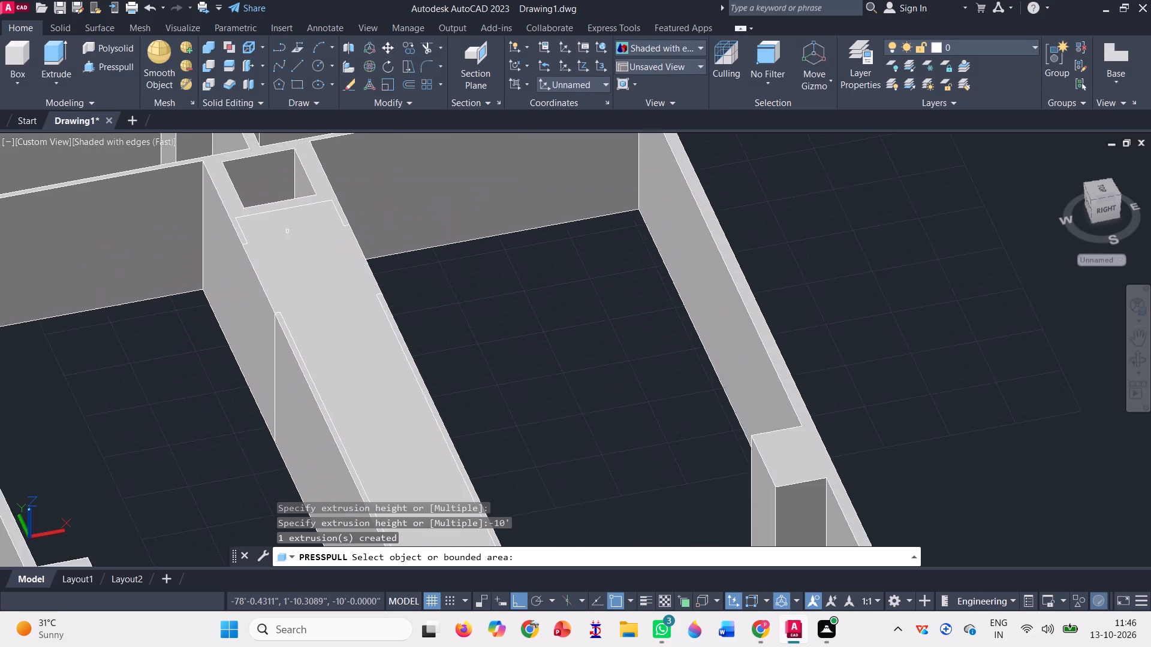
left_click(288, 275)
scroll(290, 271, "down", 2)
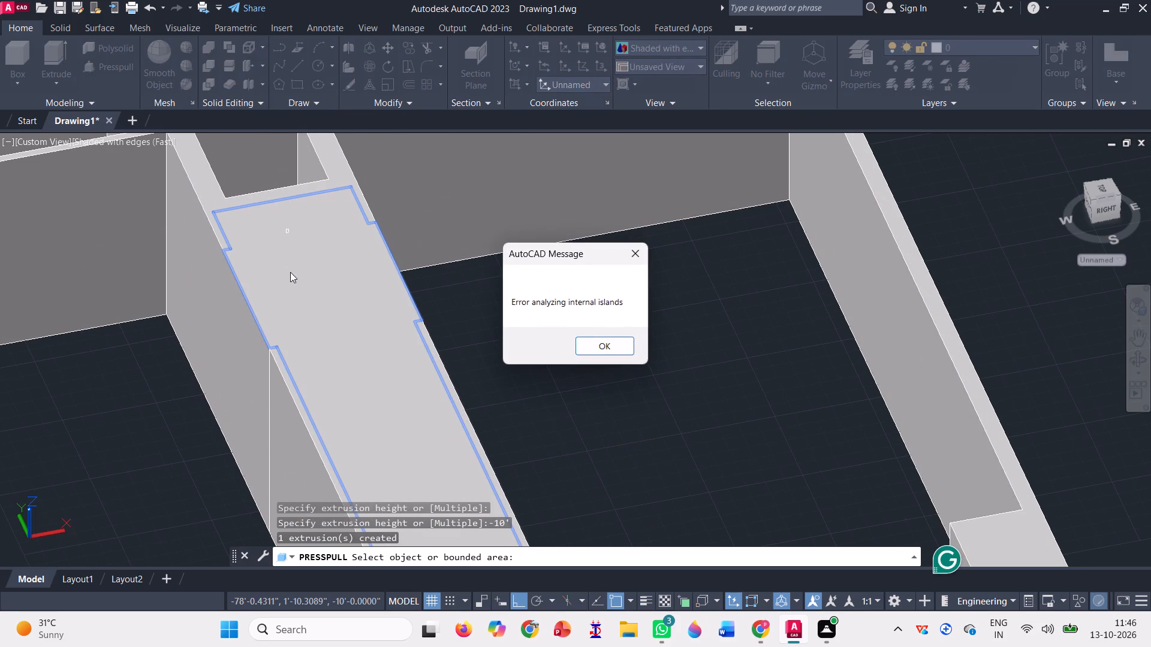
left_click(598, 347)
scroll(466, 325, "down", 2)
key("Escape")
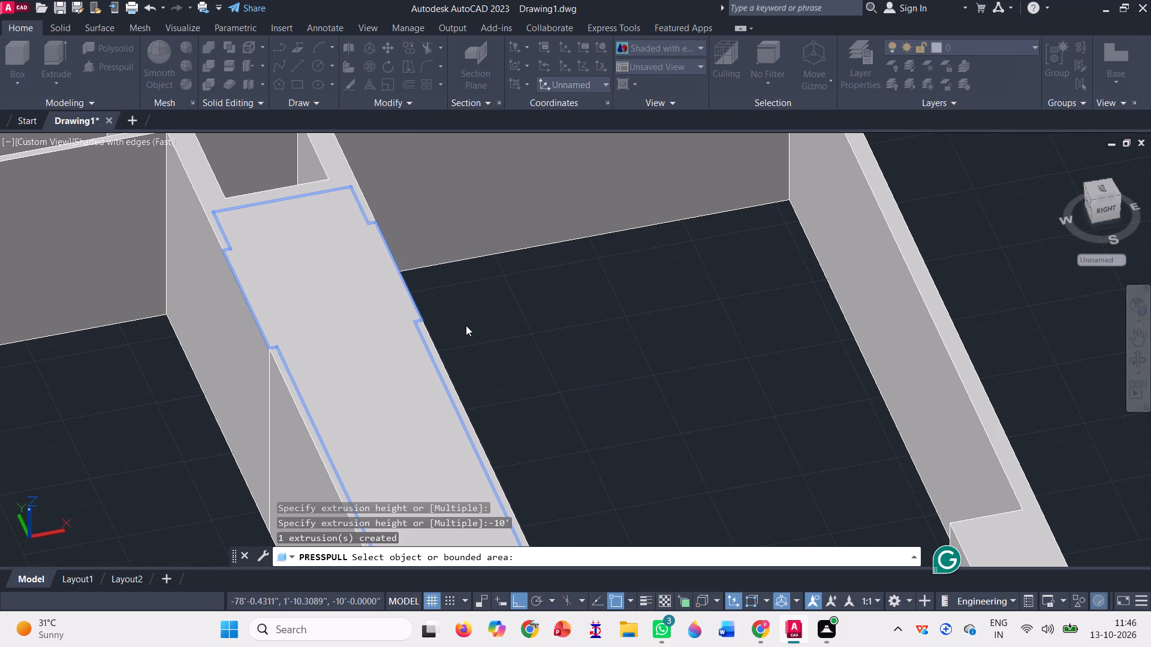
Draw a line about 7' long closing the west door gap on its corridor side, from the corridor wall's end to the stub beside the shaft.
scroll(312, 288, "down", 1)
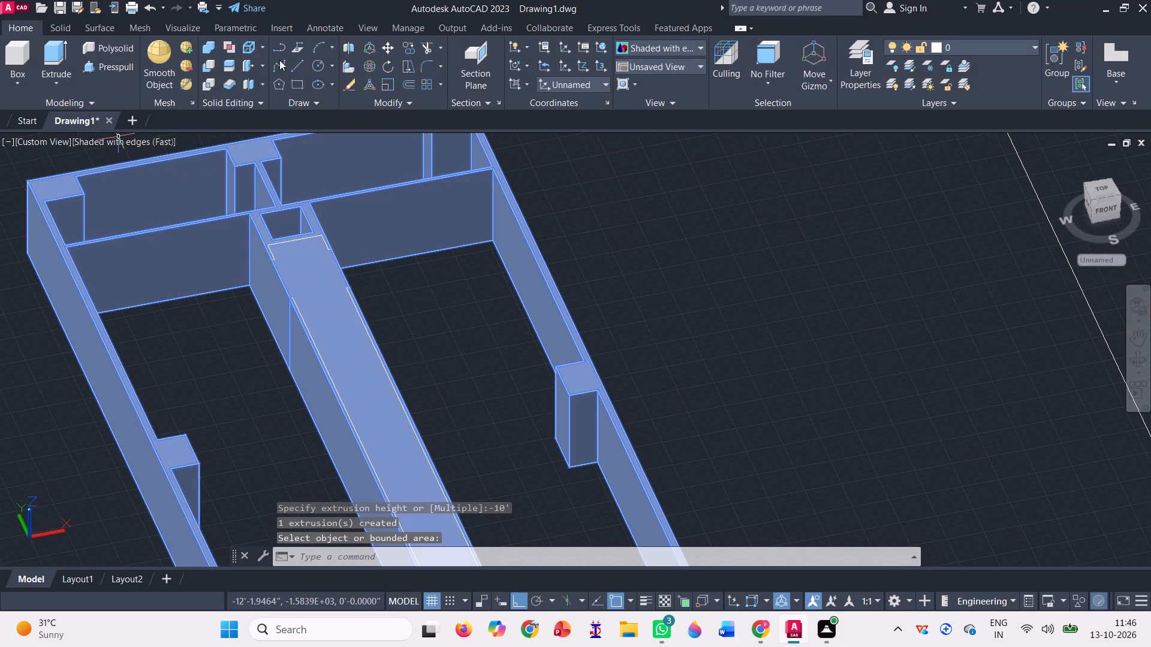
left_click(293, 70)
scroll(307, 246, "up", 2)
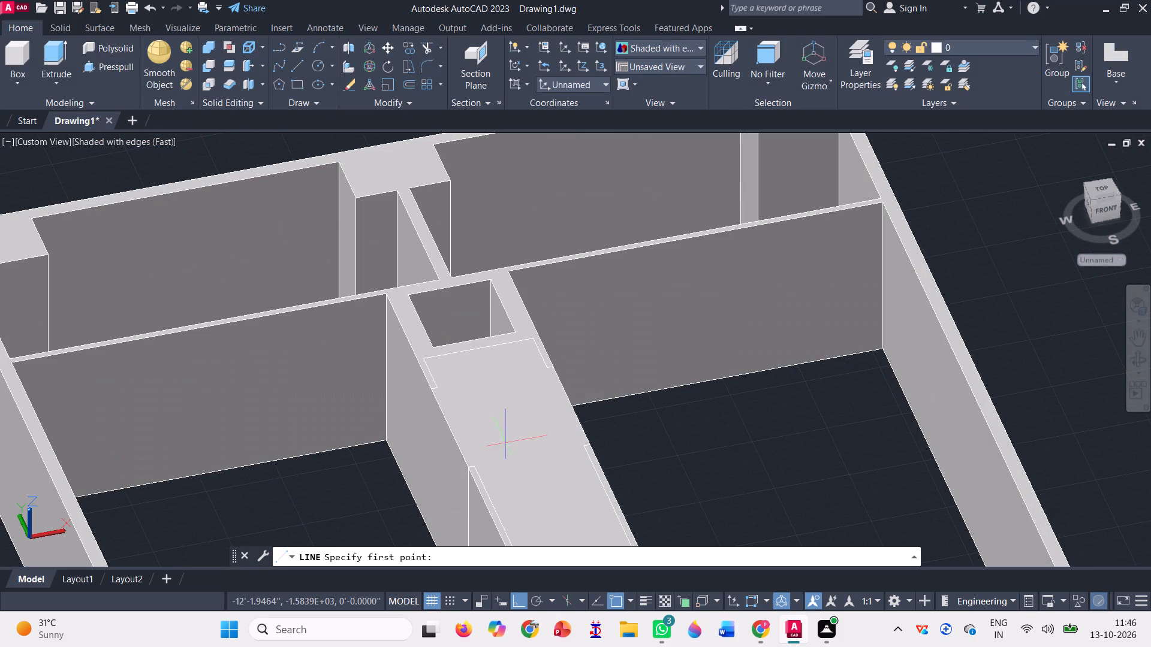
scroll(482, 490, "up", 3)
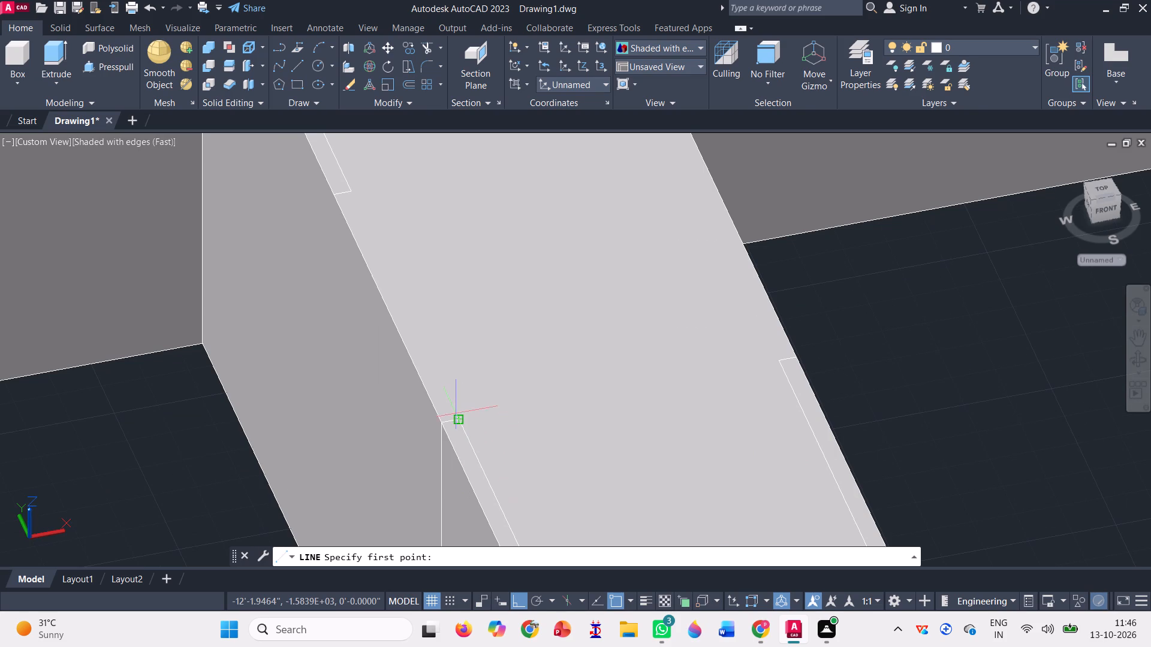
left_click(463, 421)
scroll(463, 421, "down", 1)
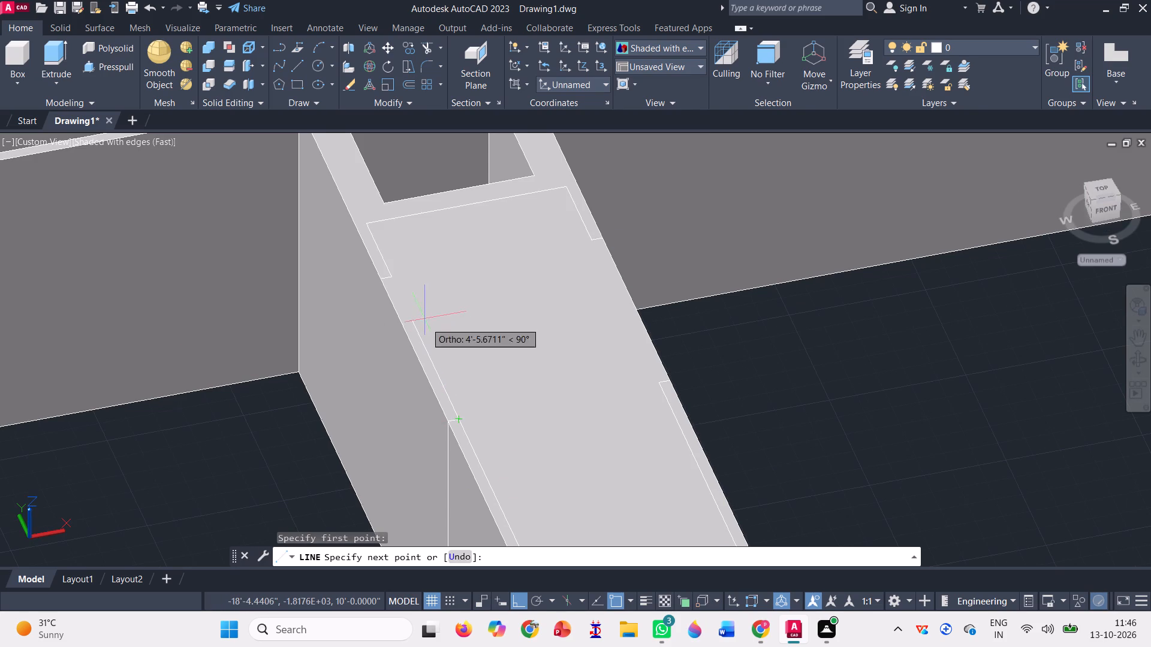
scroll(420, 298, "up", 3)
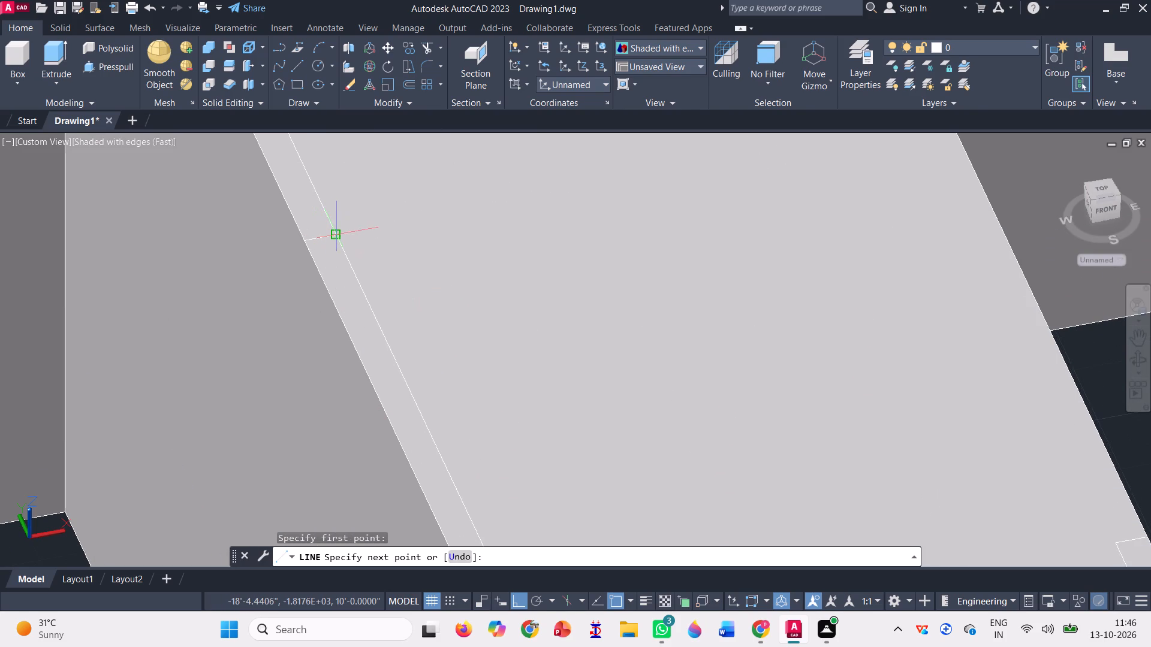
left_click(339, 234)
key("space")
scroll(312, 313, "down", 3)
scroll(239, 310, "down", 2)
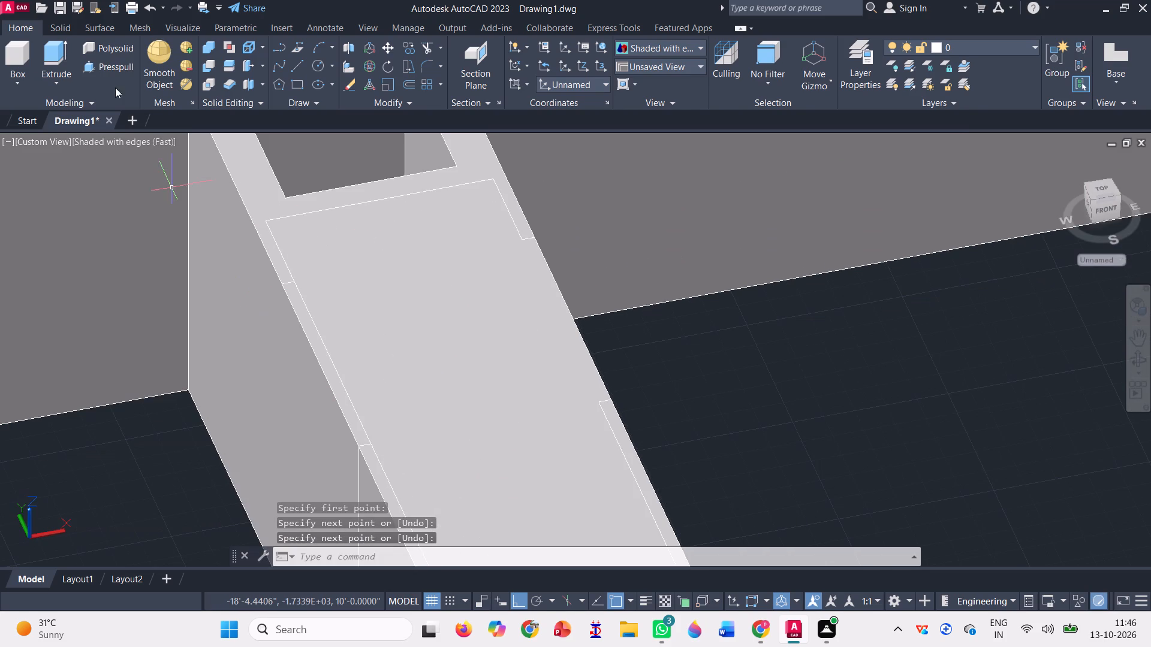
Draw a line about 7' long closing the east door gap on its corridor side, from the shaft's wall stub to the corridor wall's end.
left_click(302, 63)
scroll(590, 270, "up", 2)
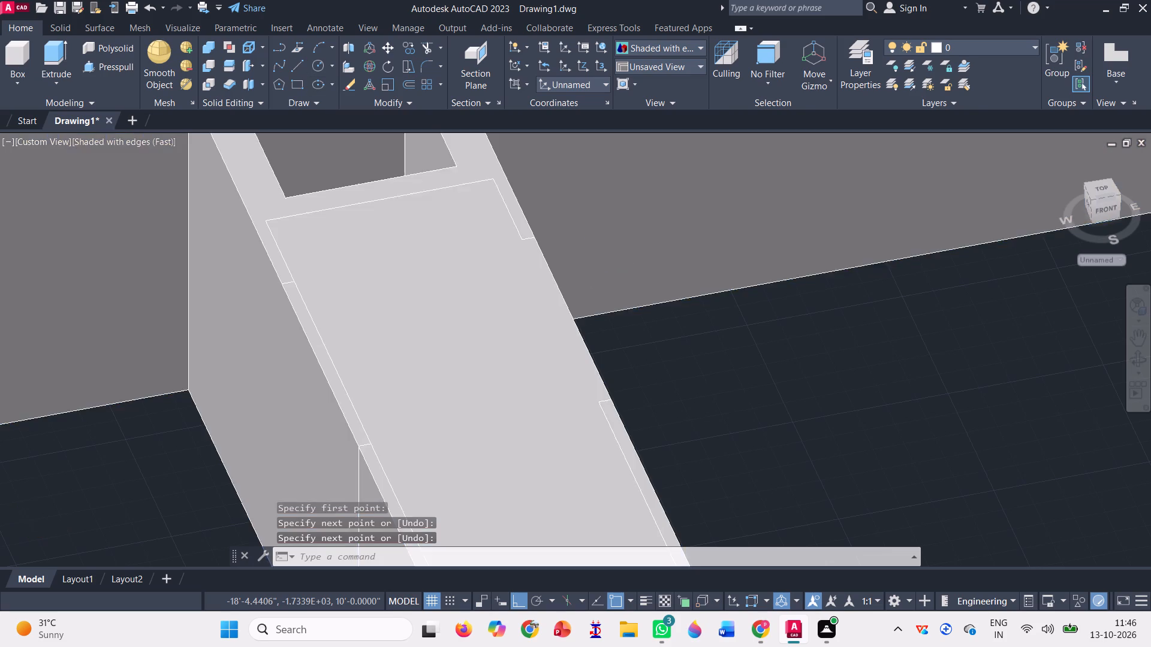
left_click(495, 228)
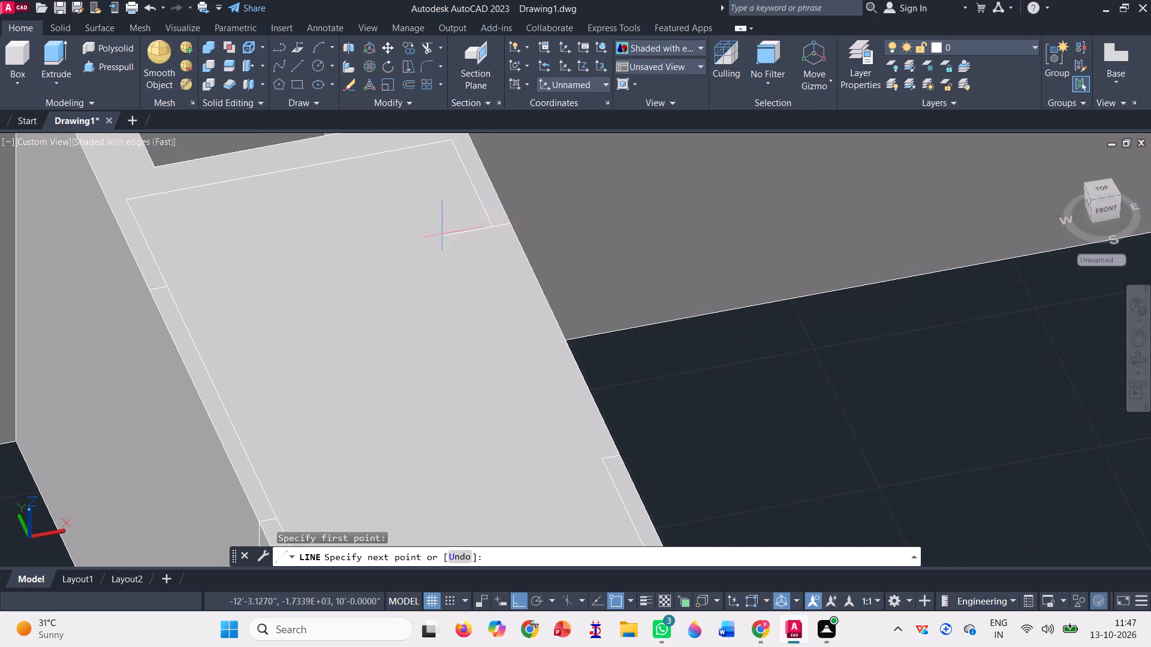
scroll(433, 231, "down", 2)
scroll(503, 332, "up", 4)
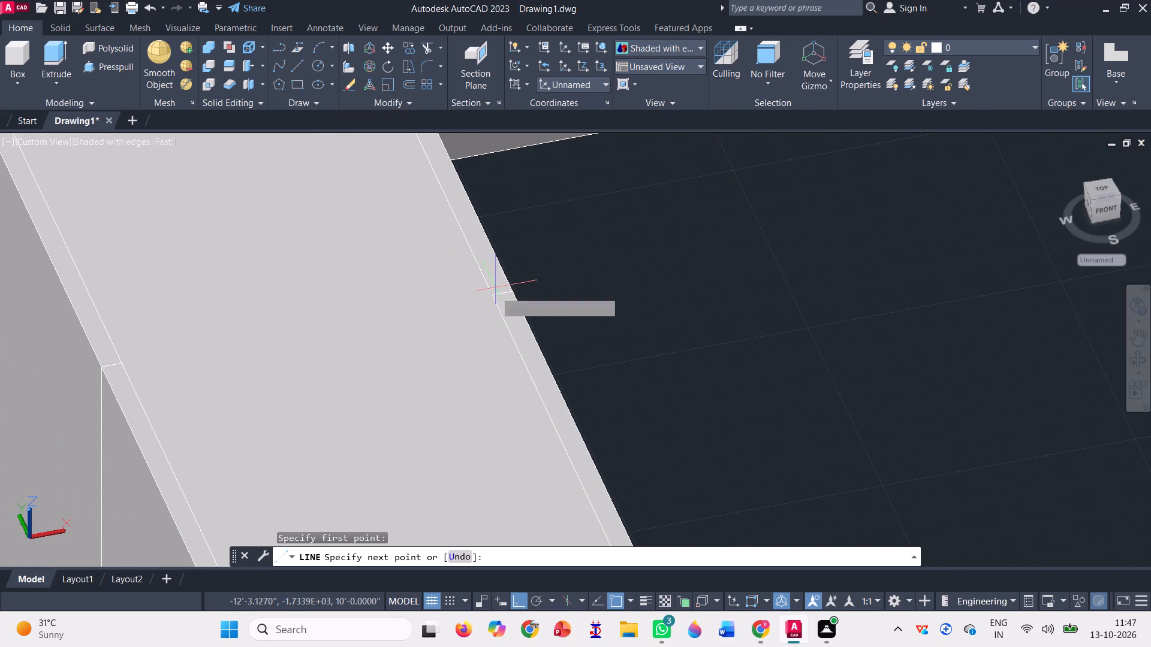
left_click(492, 291)
scroll(446, 298, "down", 2)
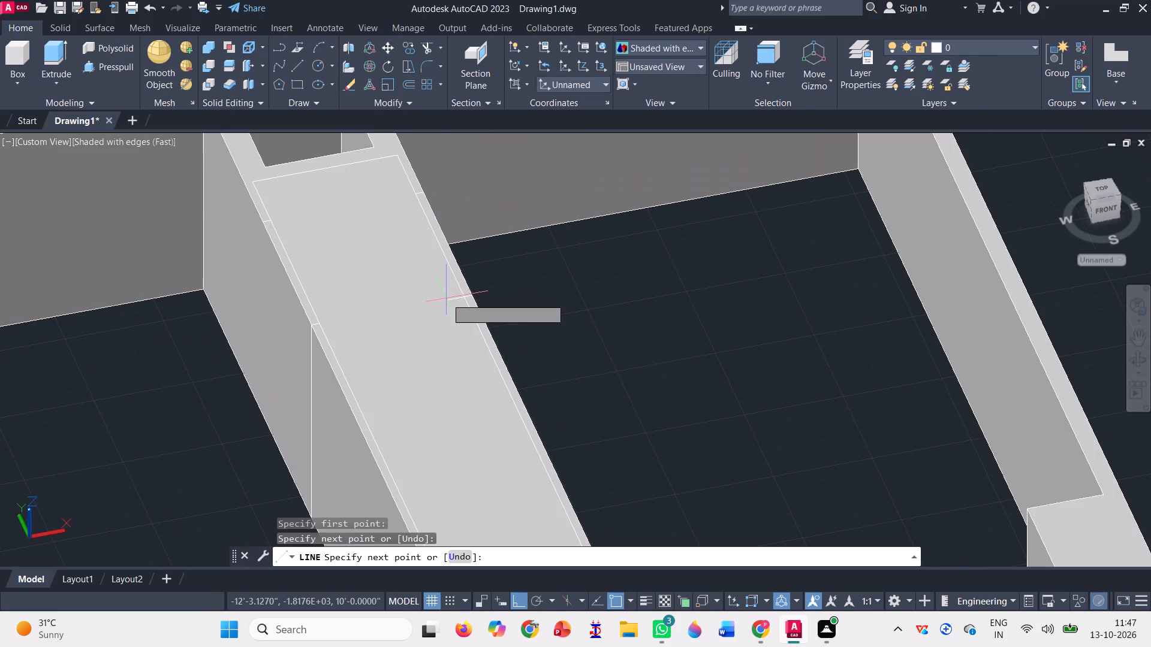
key("space")
scroll(433, 249, "down", 3)
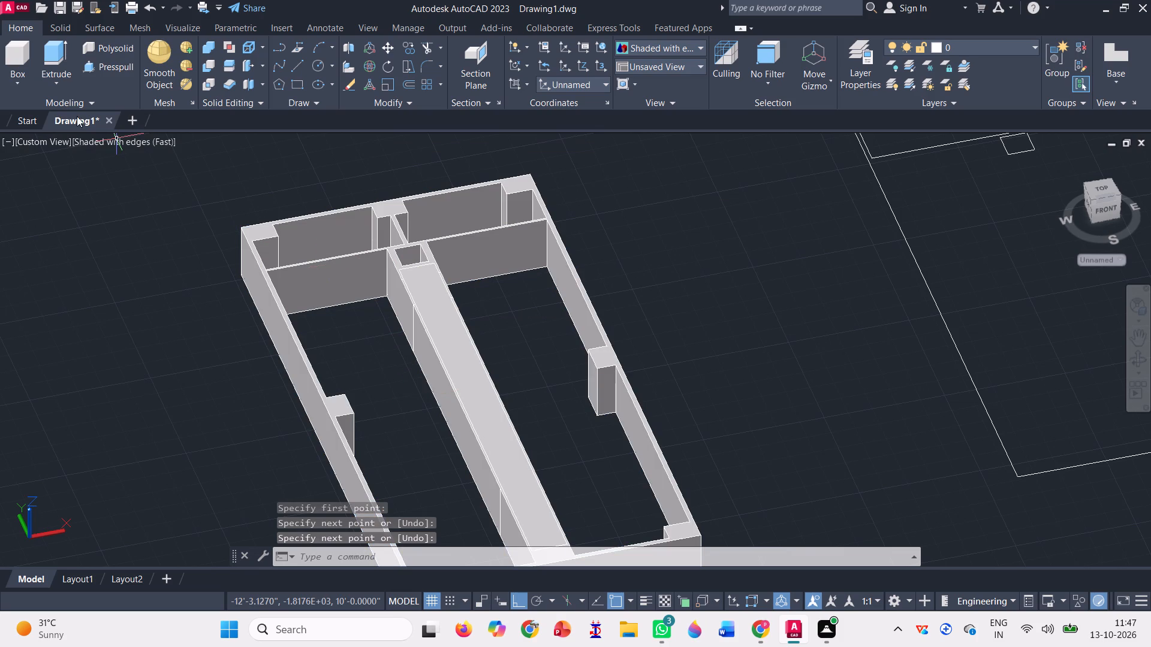
Presspull the enclosed corridor area between the two rooms by -10' to cut it through the floor block.
left_click(102, 59)
scroll(504, 349, "up", 1)
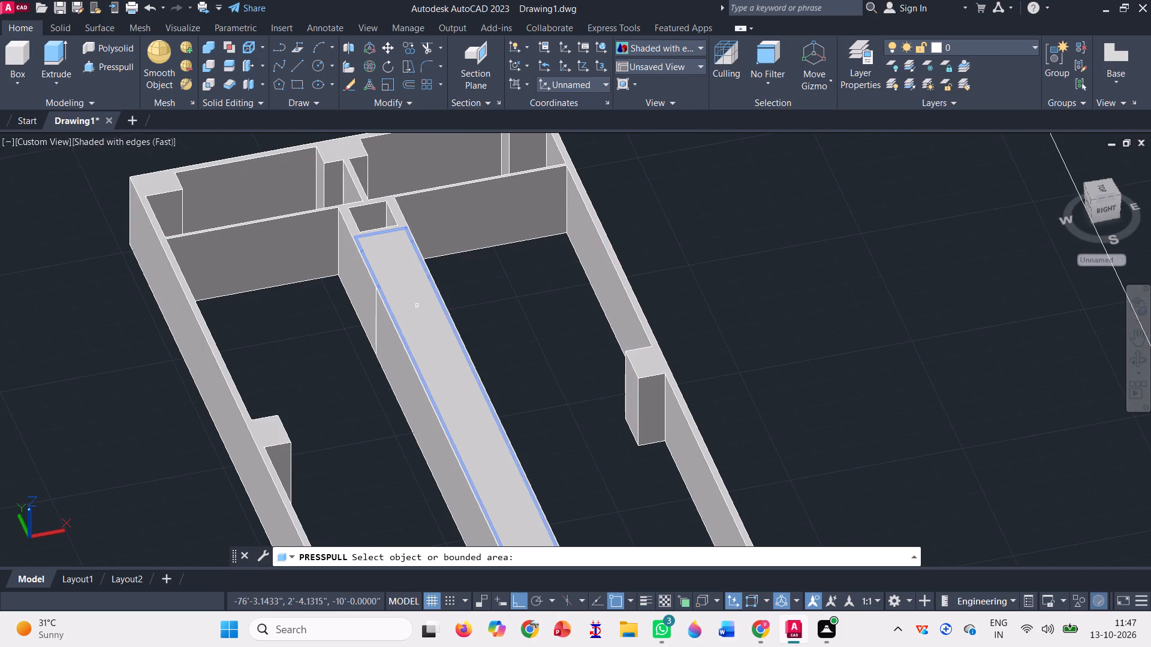
left_click(417, 305)
scroll(402, 233, "down", 3)
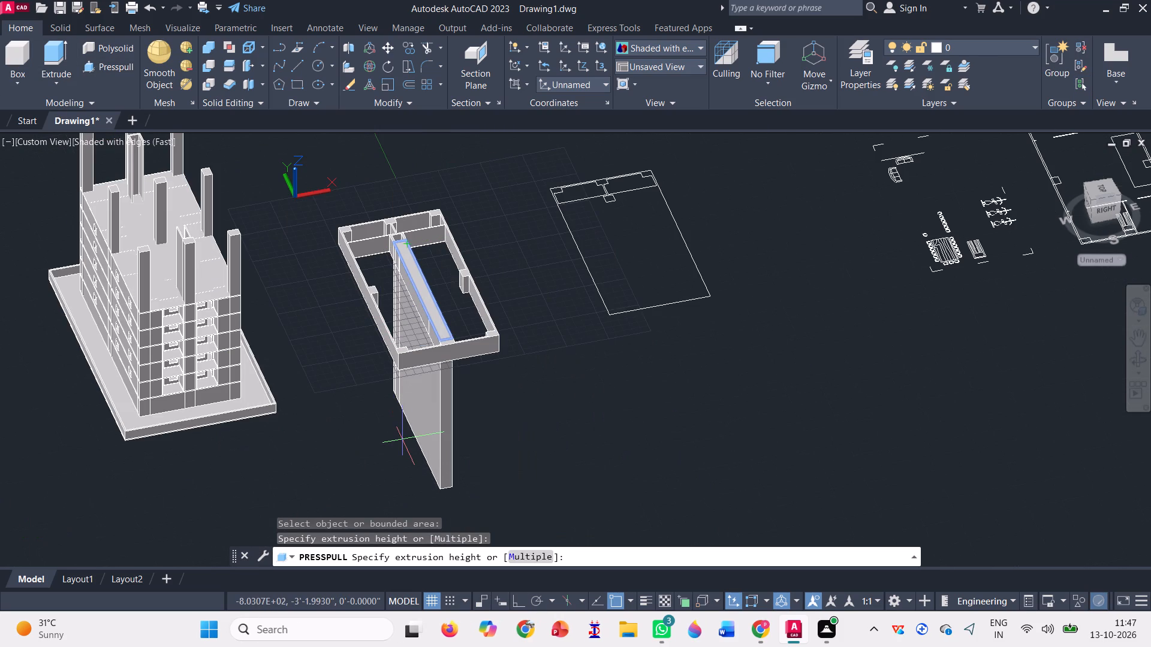
type("10")
key("BackSpace")
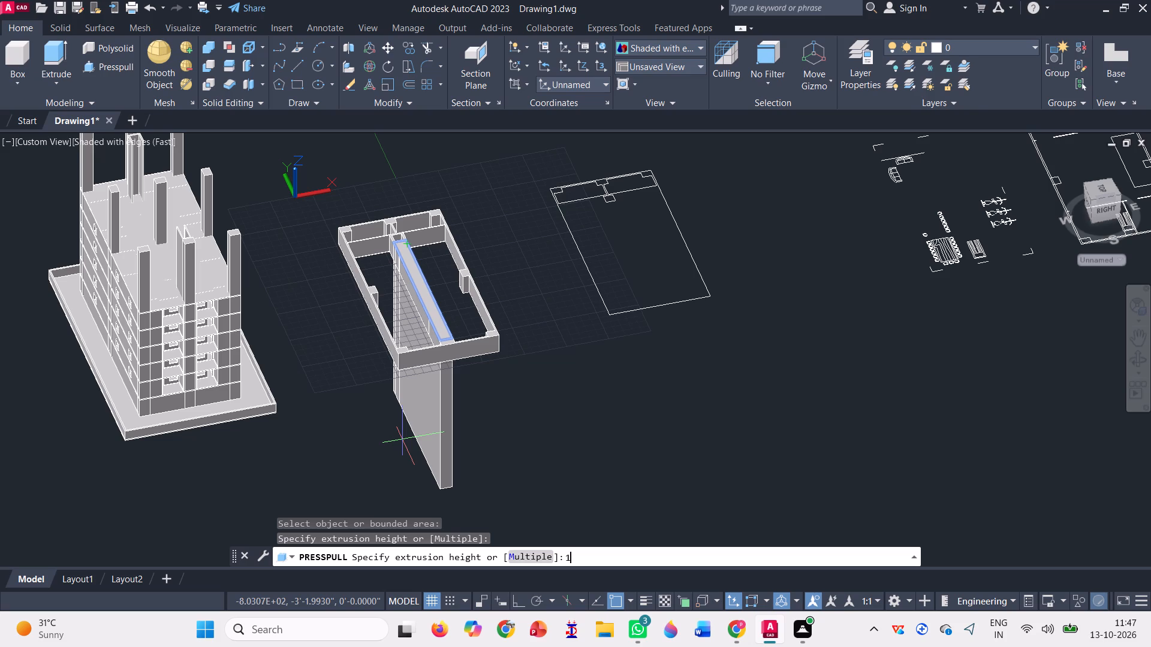
key("BackSpace")
type("-10'")
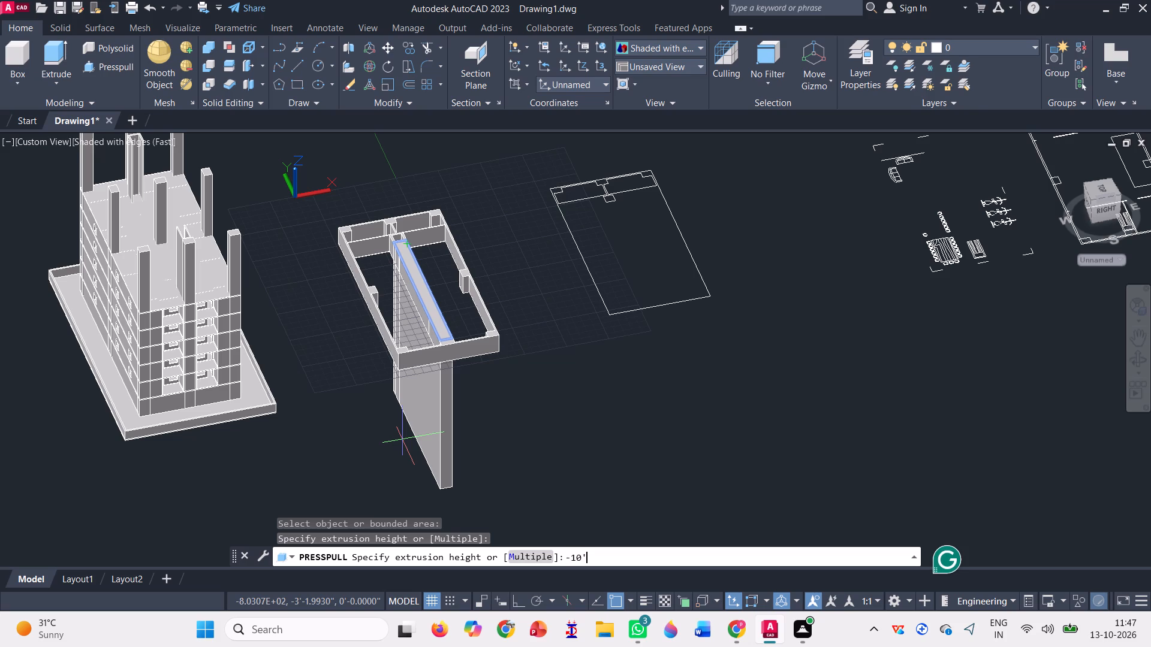
key("Return")
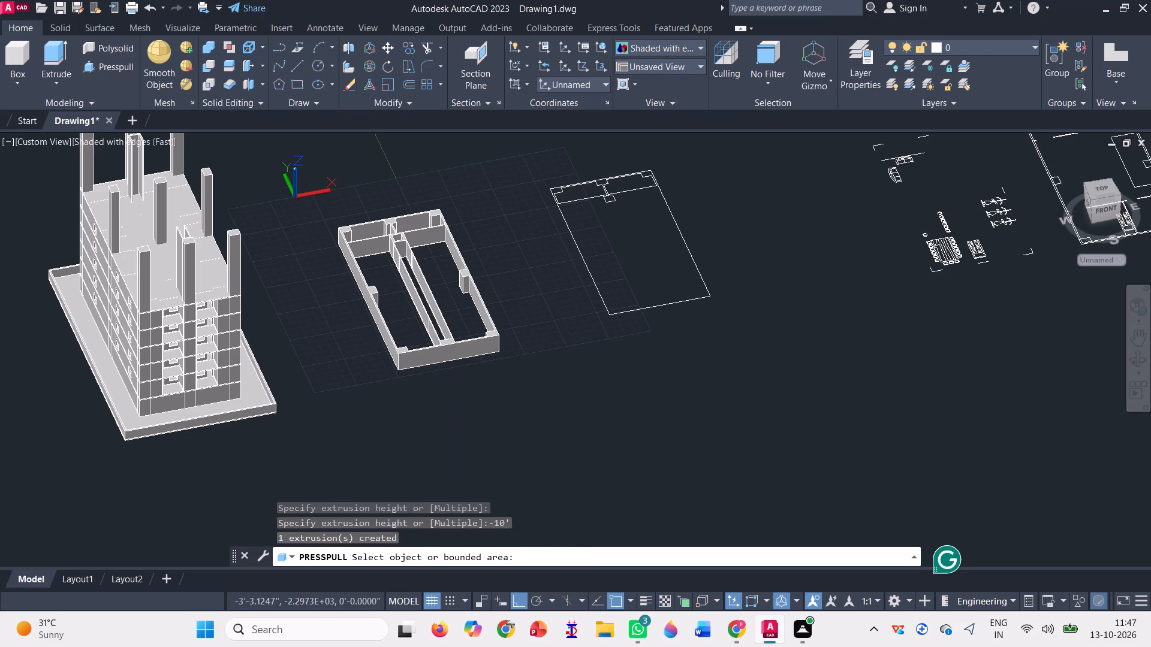
Presspull the narrow top face over the west door gap by 3'.
scroll(392, 224, "up", 4)
scroll(413, 321, "up", 1)
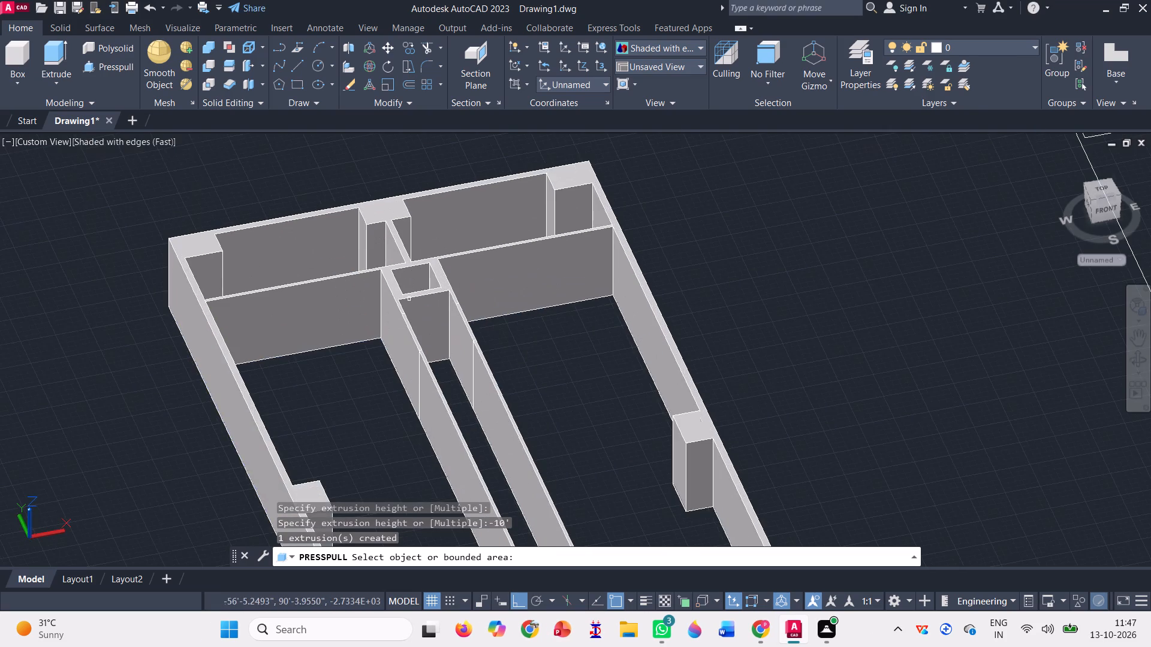
scroll(413, 321, "up", 1)
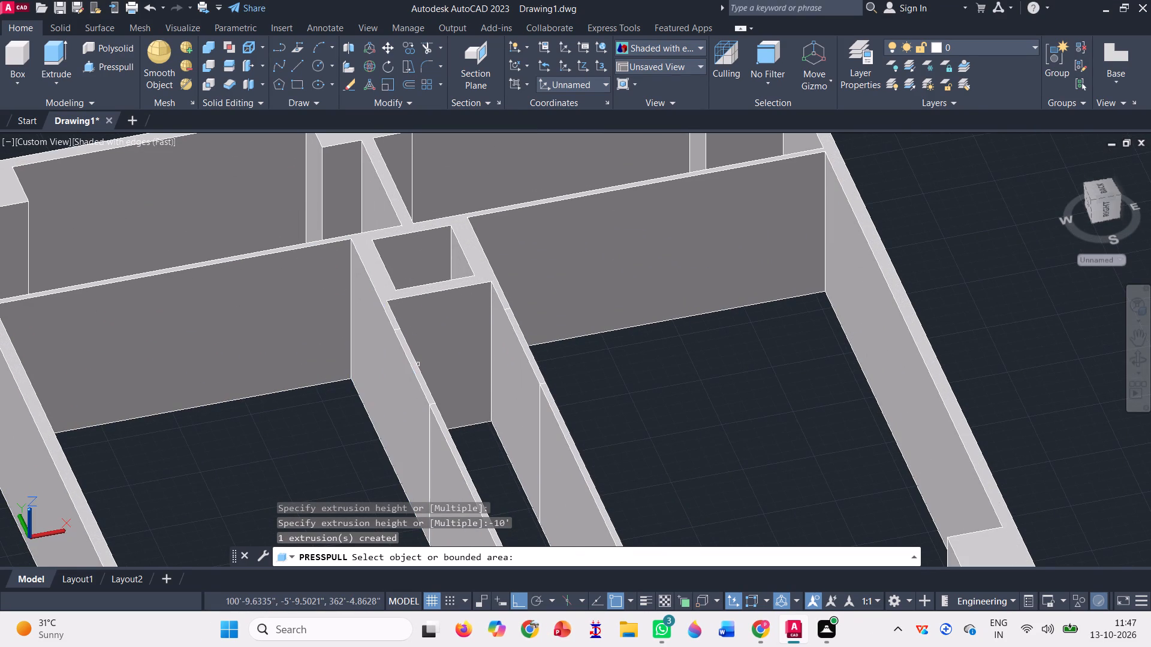
scroll(409, 358, "up", 4)
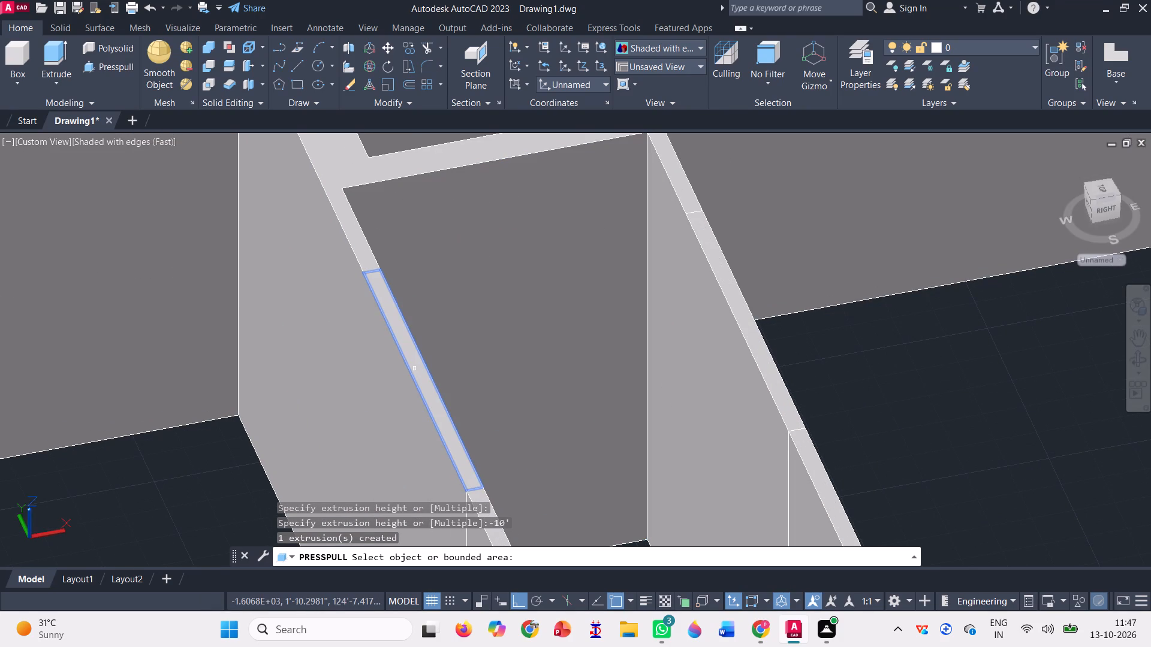
left_click(414, 367)
scroll(397, 329, "down", 2)
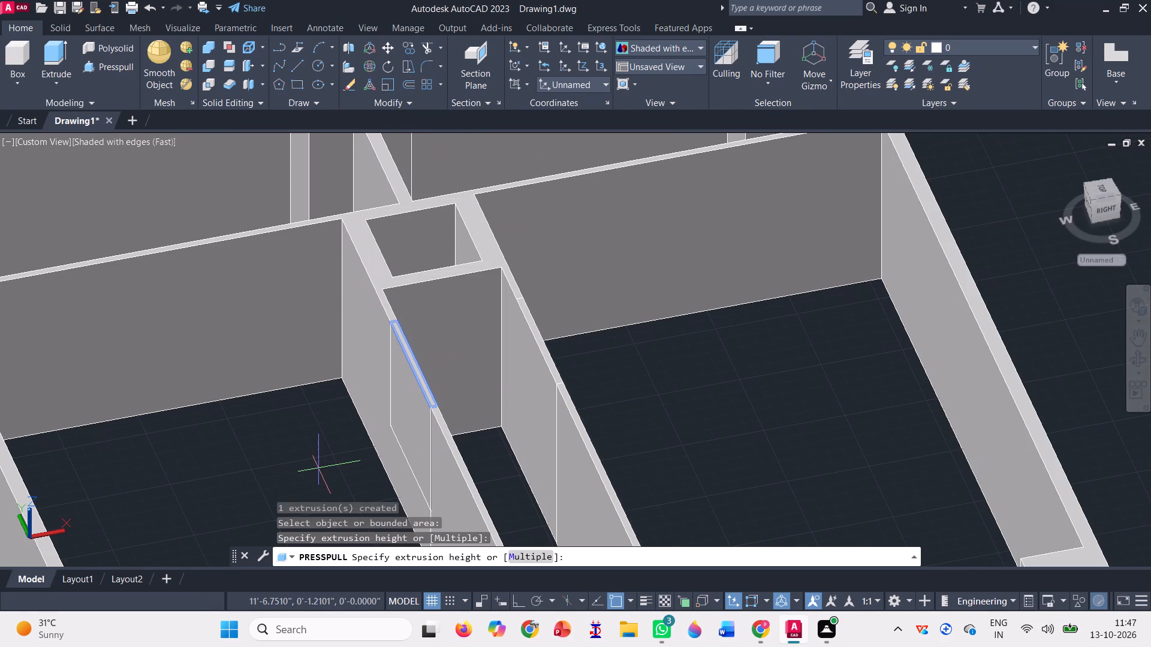
type("-10")
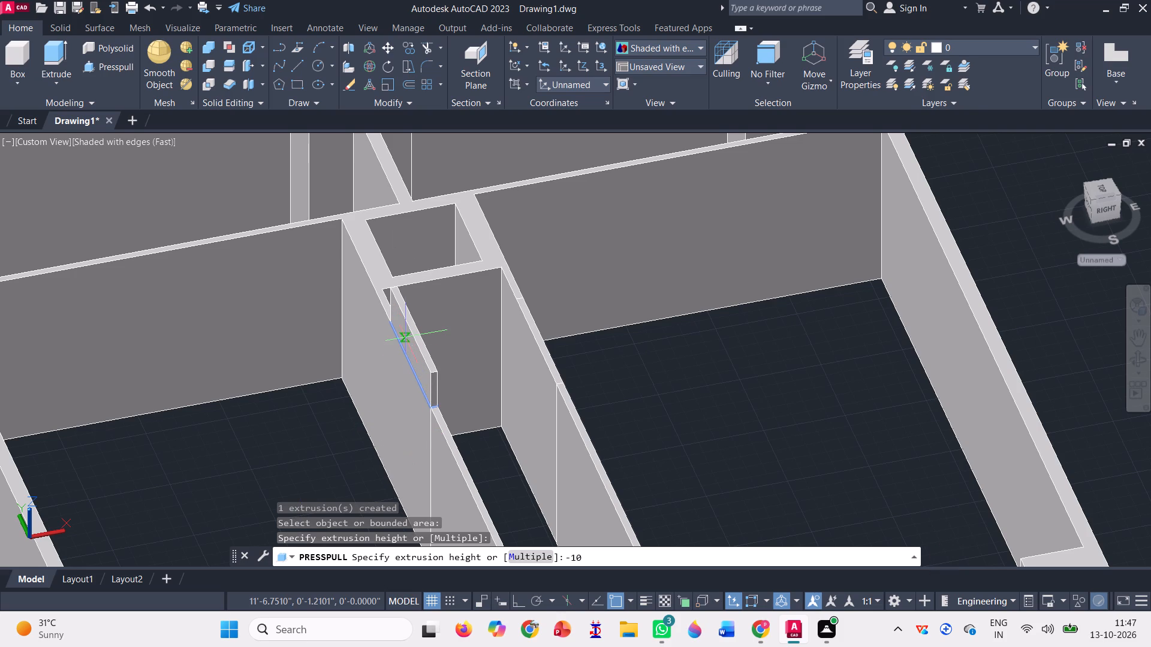
key("BackSpace")
key("BackSpace")
key("BackSpace")
key("BackSpace")
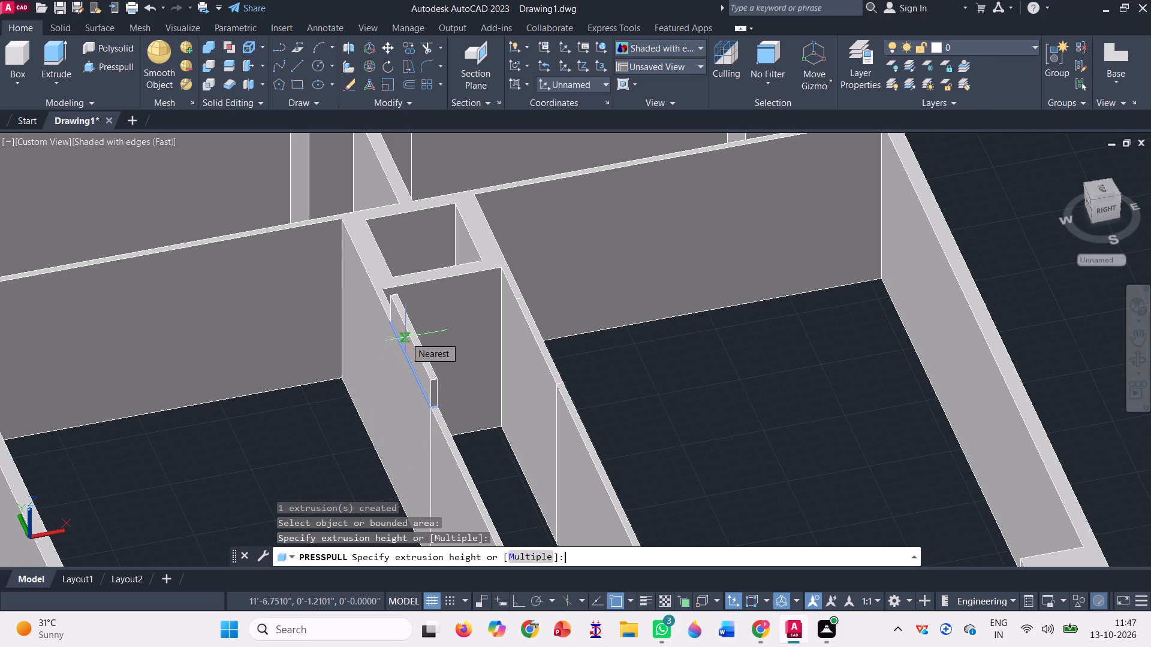
type("3'")
key("Return")
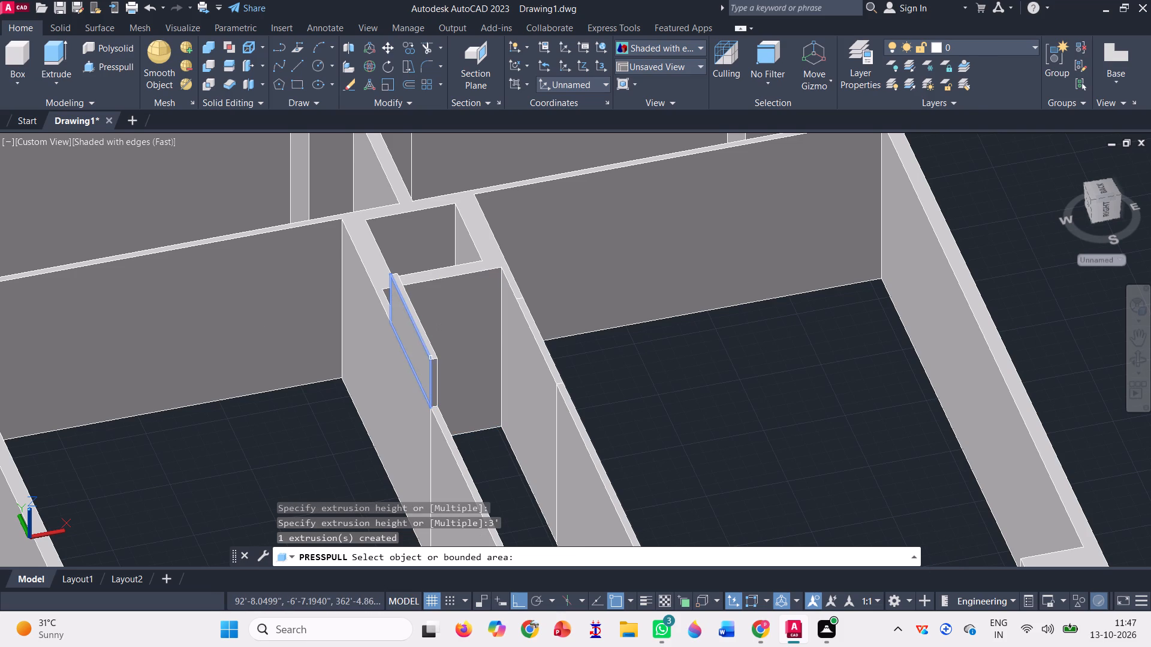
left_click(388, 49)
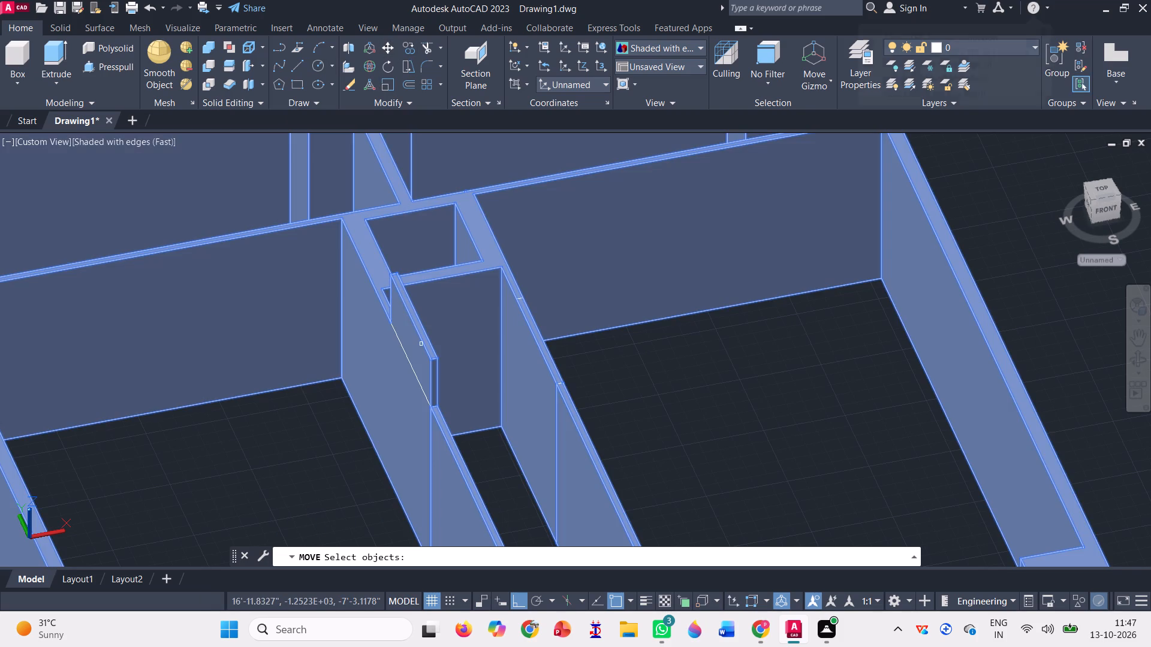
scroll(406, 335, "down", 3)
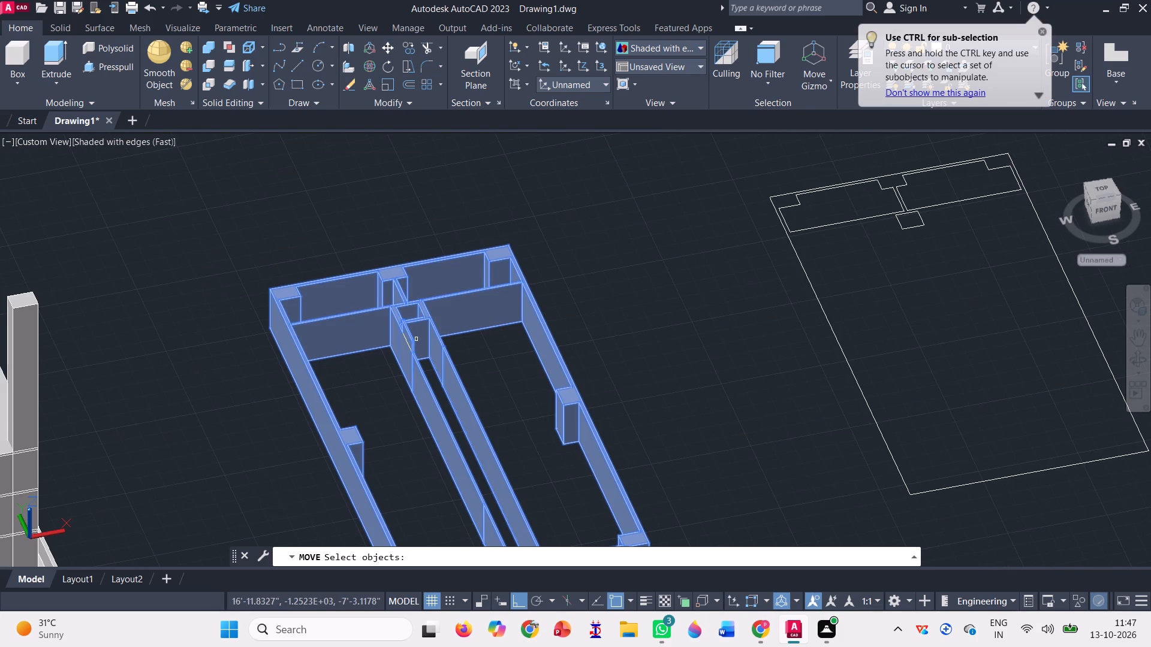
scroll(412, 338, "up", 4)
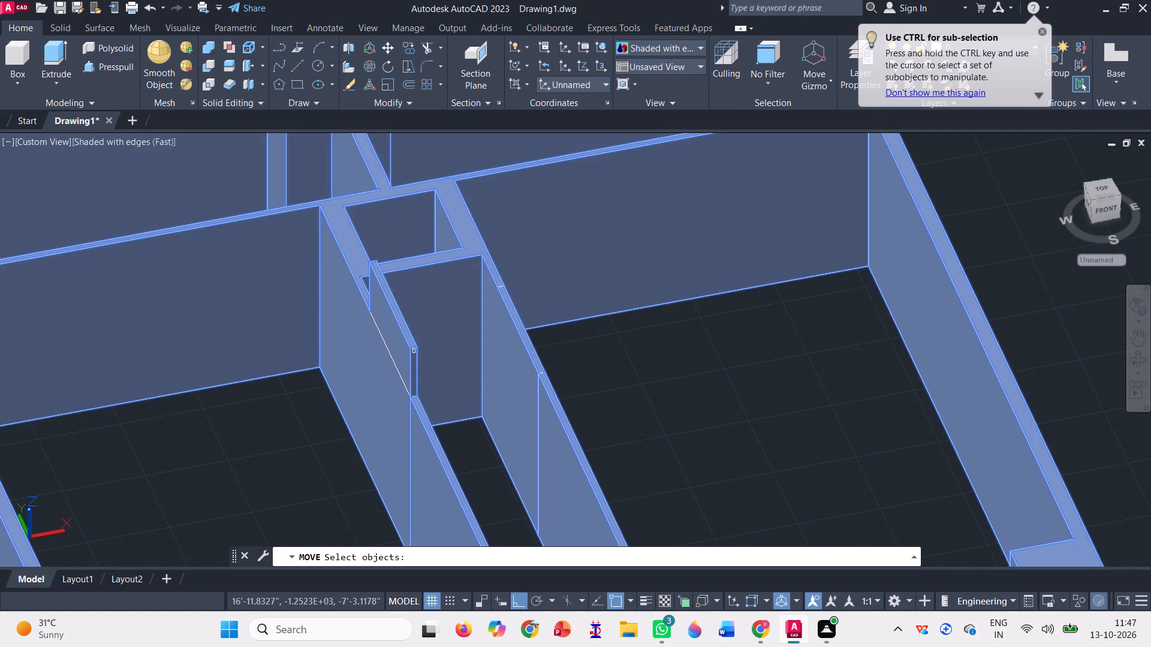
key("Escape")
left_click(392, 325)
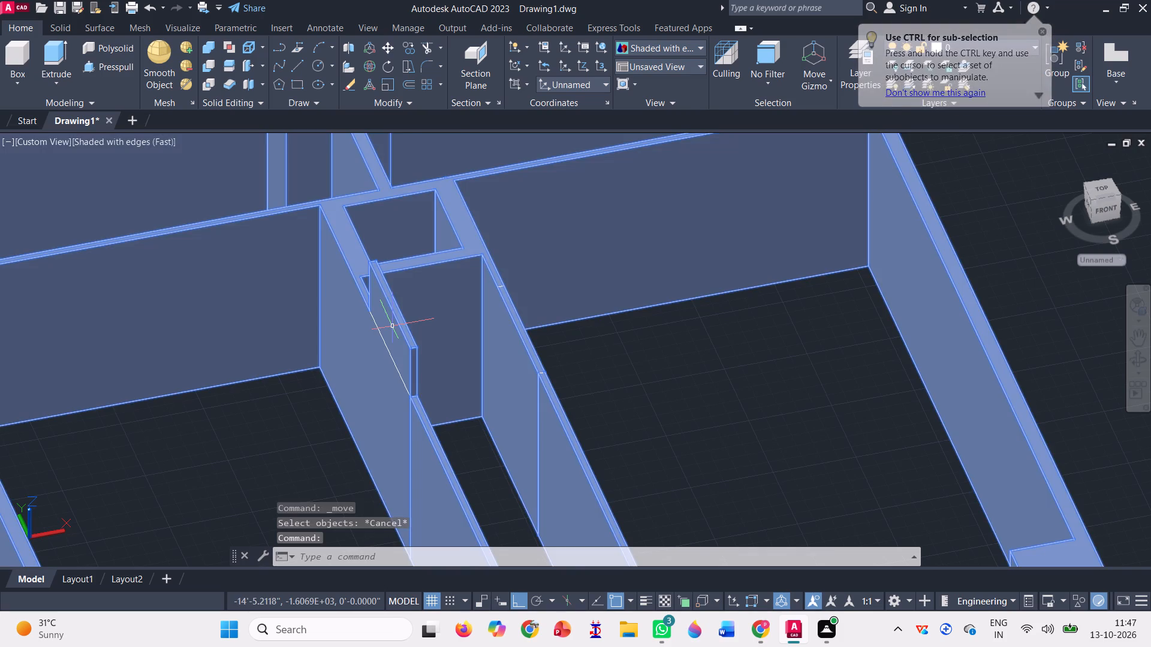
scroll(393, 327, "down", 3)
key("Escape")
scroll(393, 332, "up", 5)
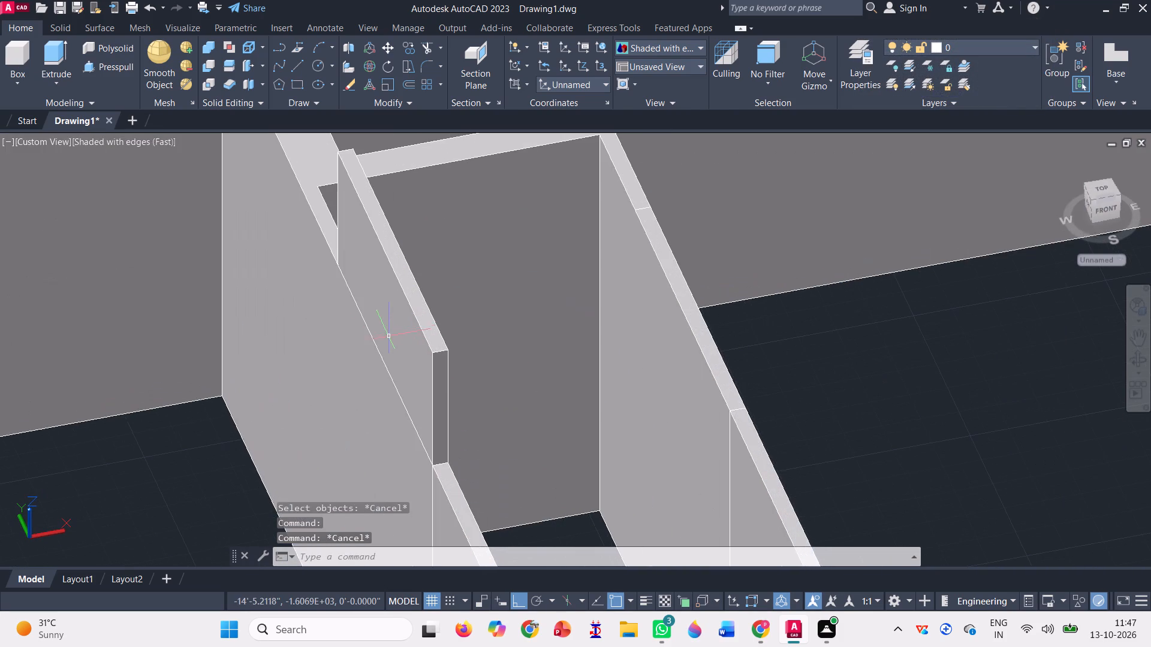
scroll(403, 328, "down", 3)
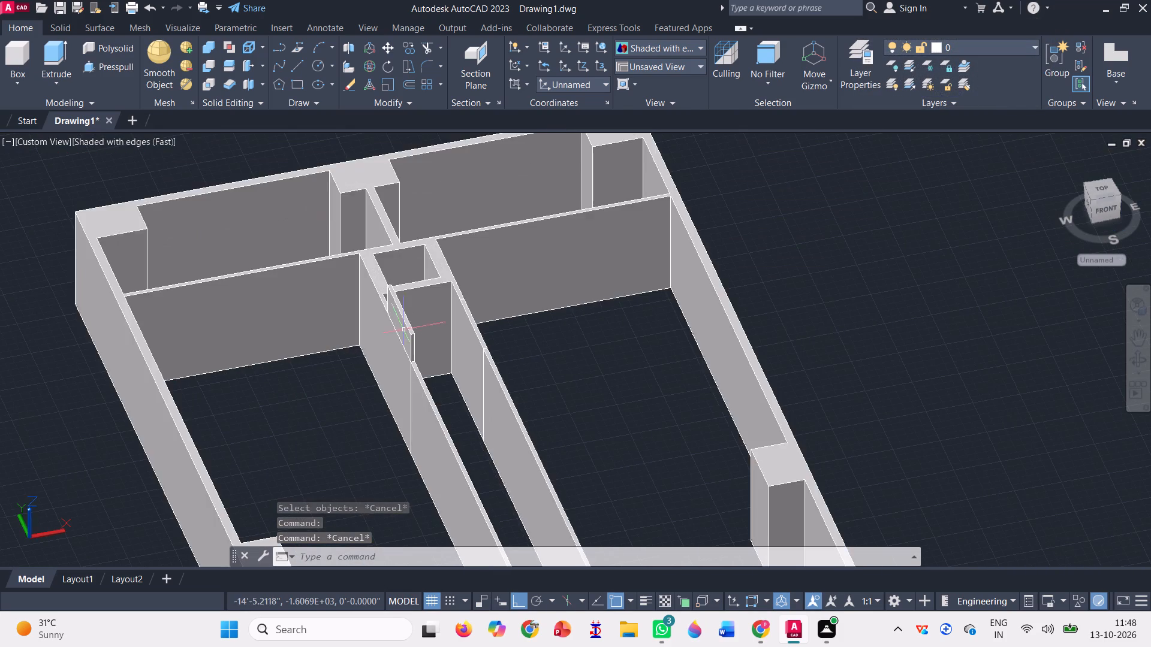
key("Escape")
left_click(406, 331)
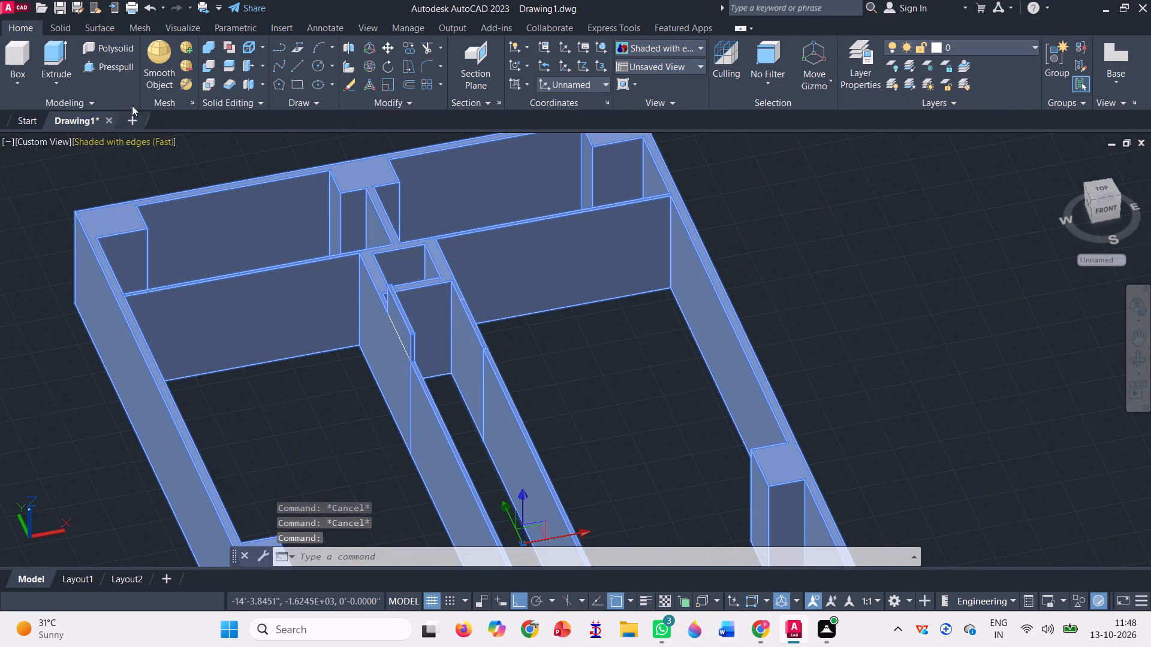
Presspull the narrow top face of the raised block over the west door gap by -13' to cut the gap through the wall.
left_click(93, 63)
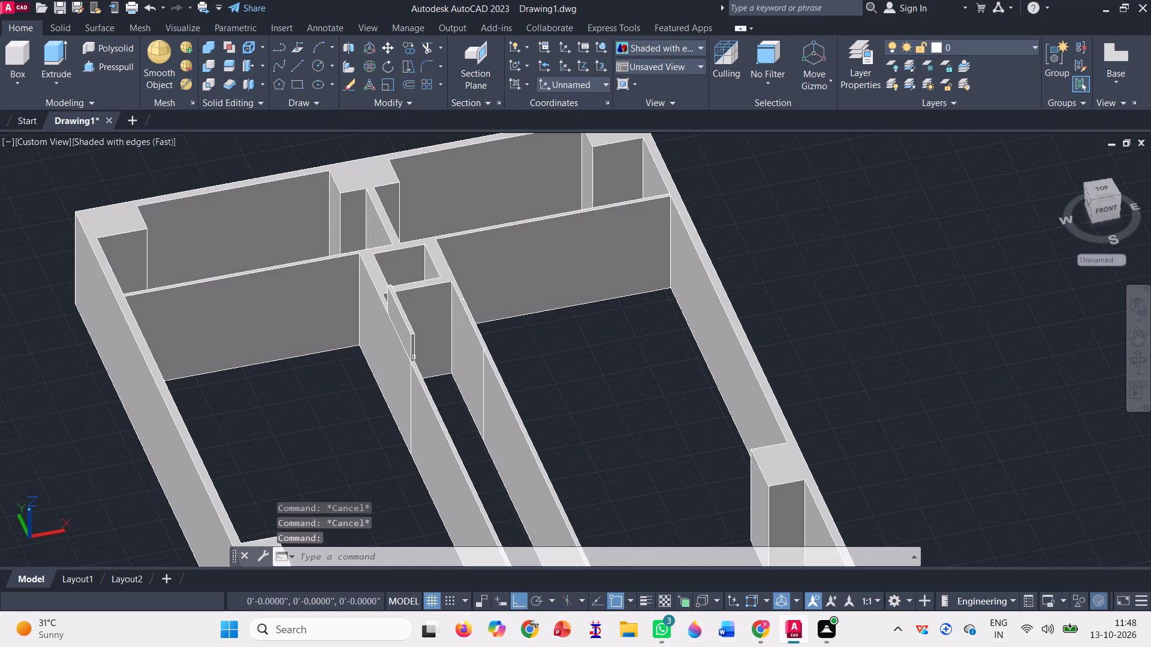
scroll(406, 309, "up", 5)
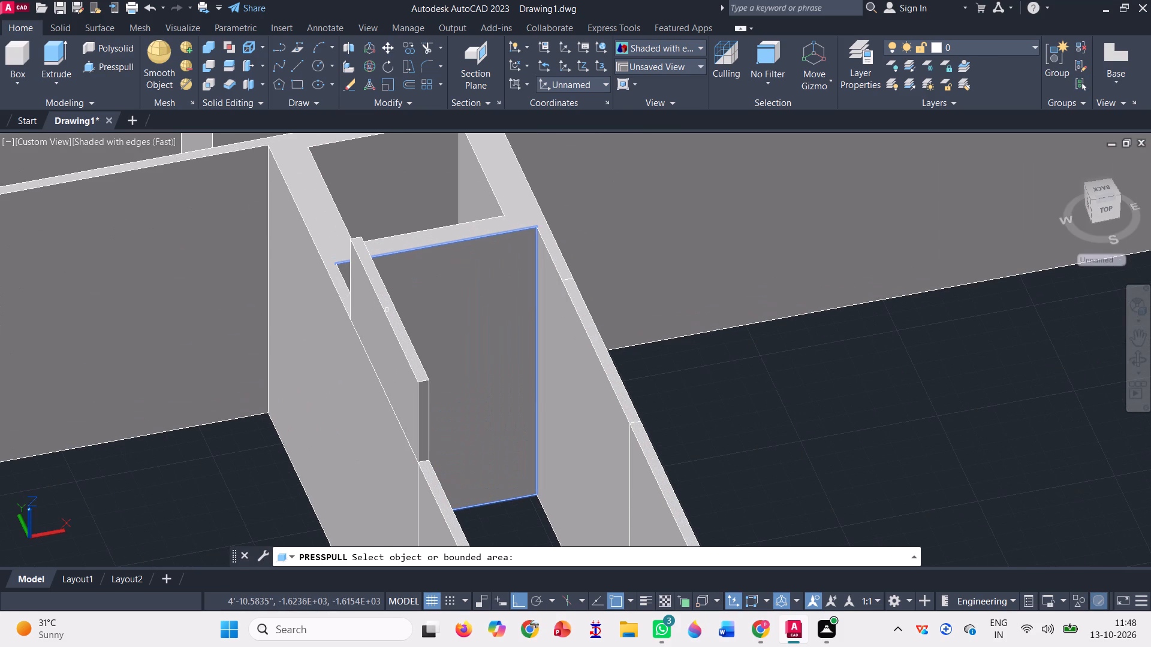
scroll(396, 341, "up", 3)
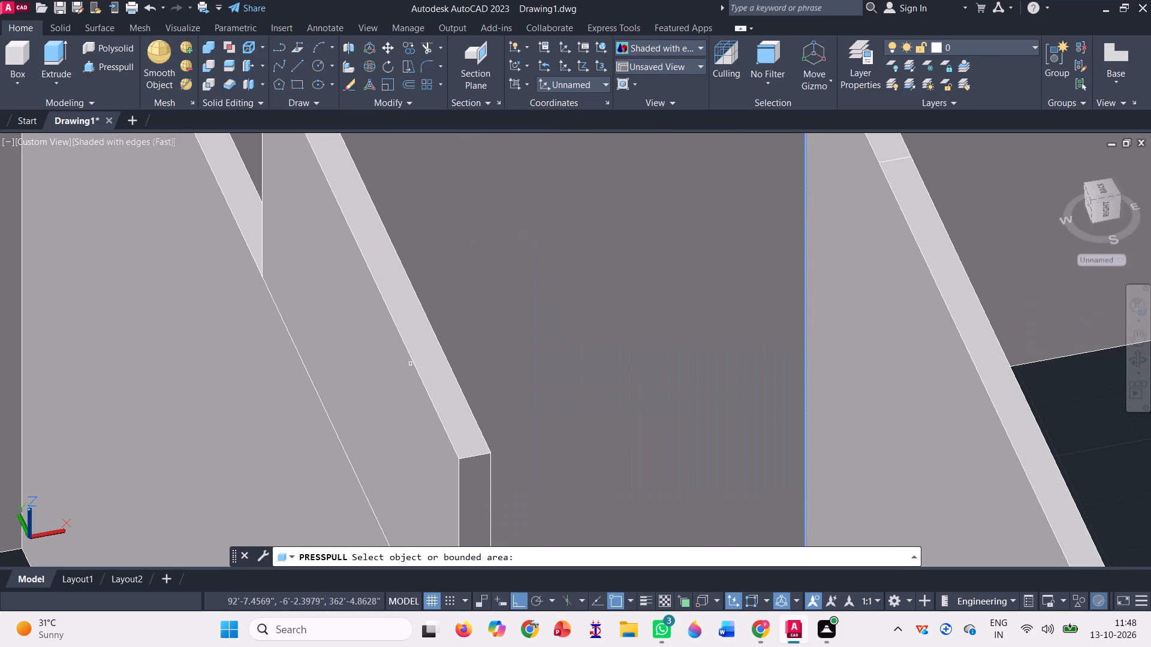
left_click(436, 373)
scroll(436, 373, "down", 3)
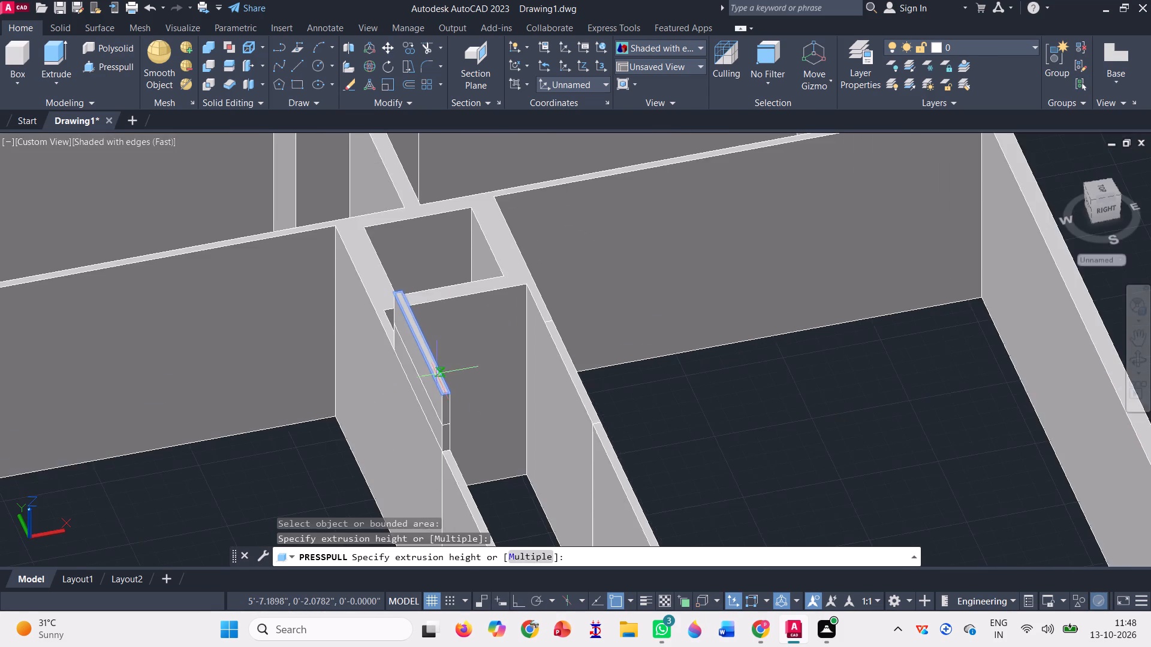
scroll(410, 341, "down", 1)
type("-1")
type("3'")
key("Return")
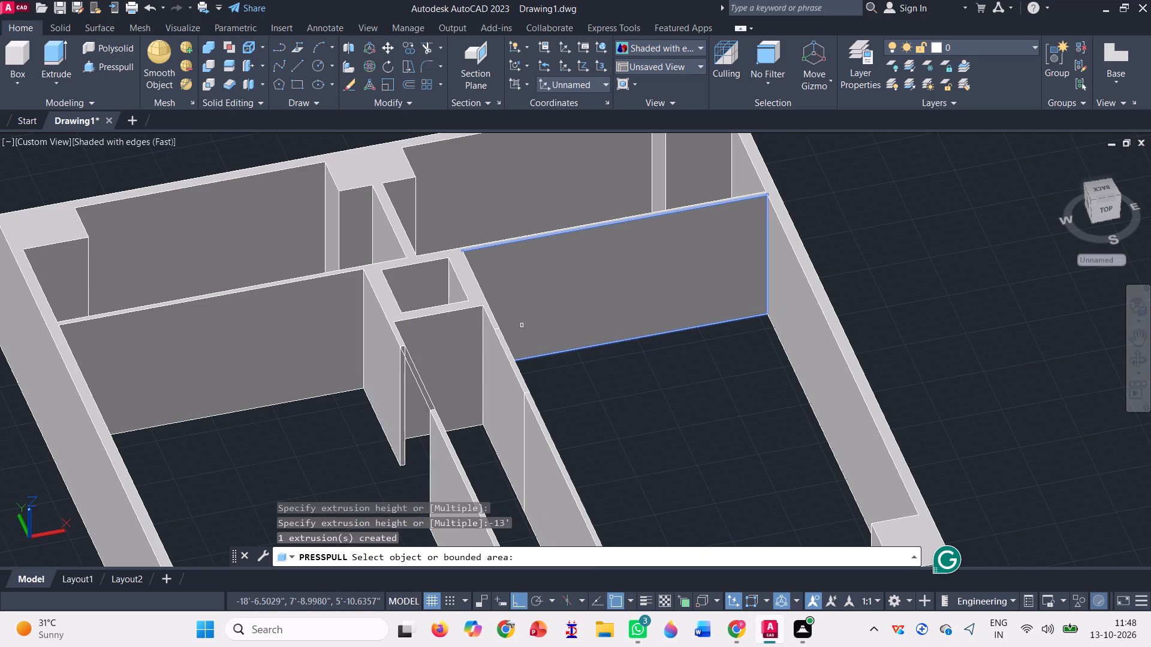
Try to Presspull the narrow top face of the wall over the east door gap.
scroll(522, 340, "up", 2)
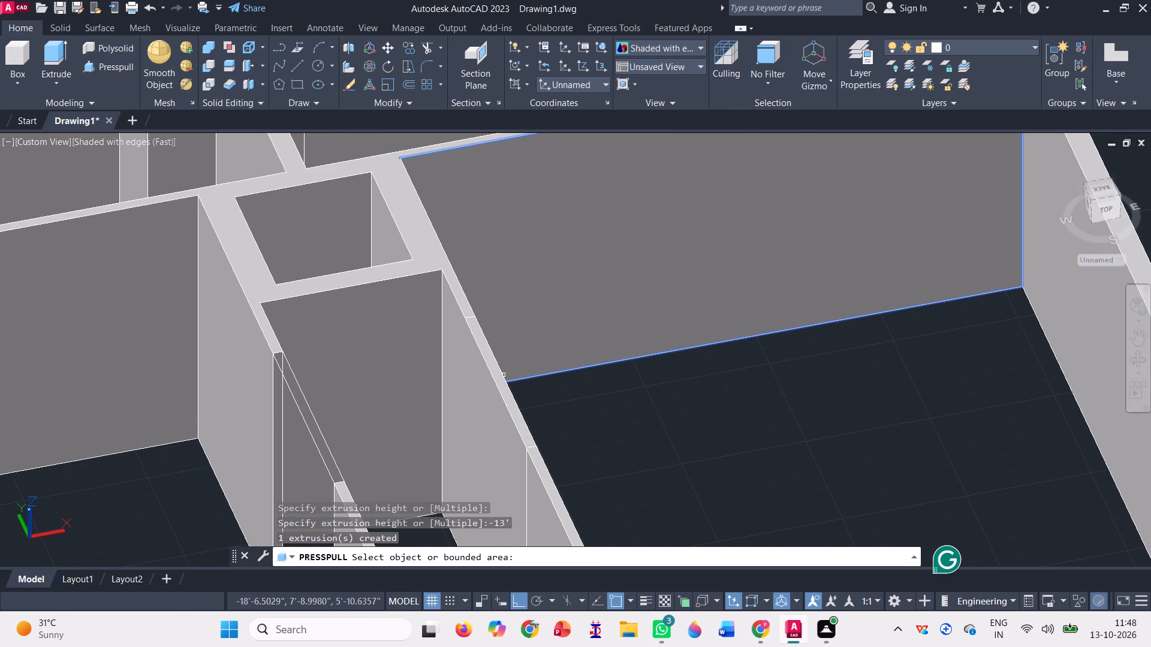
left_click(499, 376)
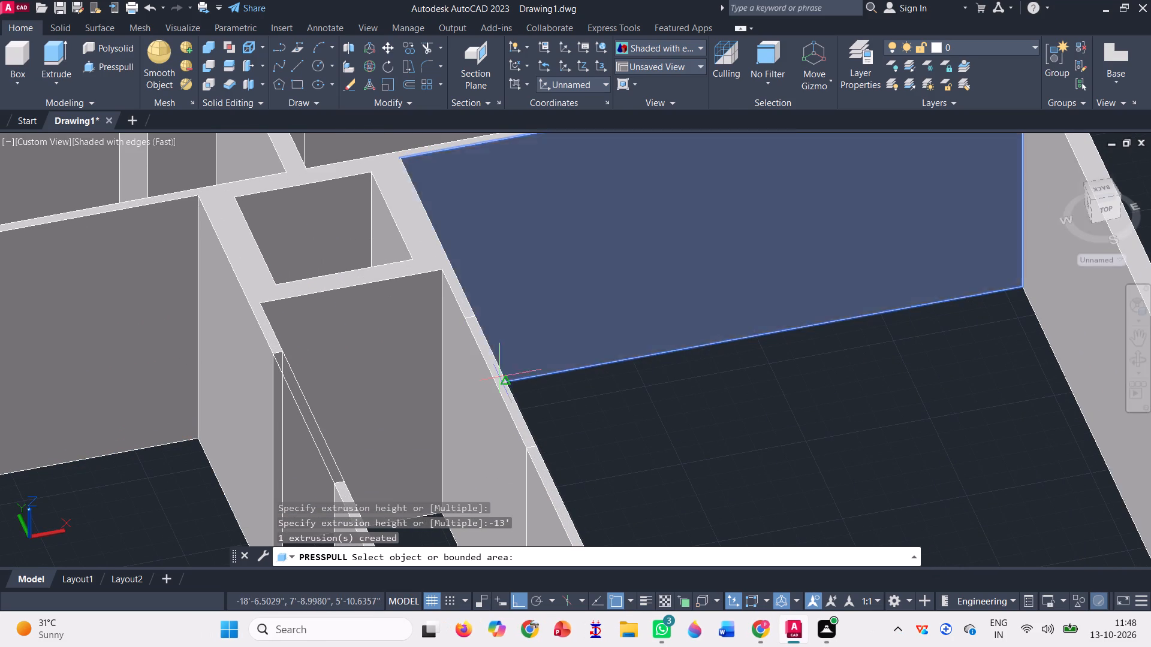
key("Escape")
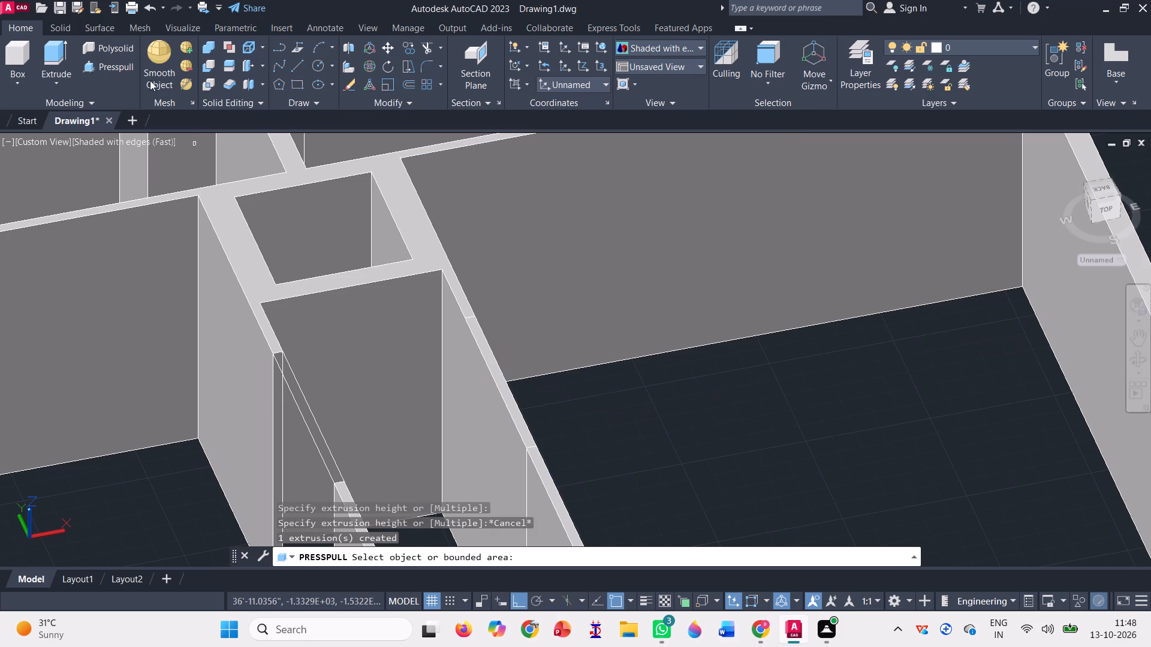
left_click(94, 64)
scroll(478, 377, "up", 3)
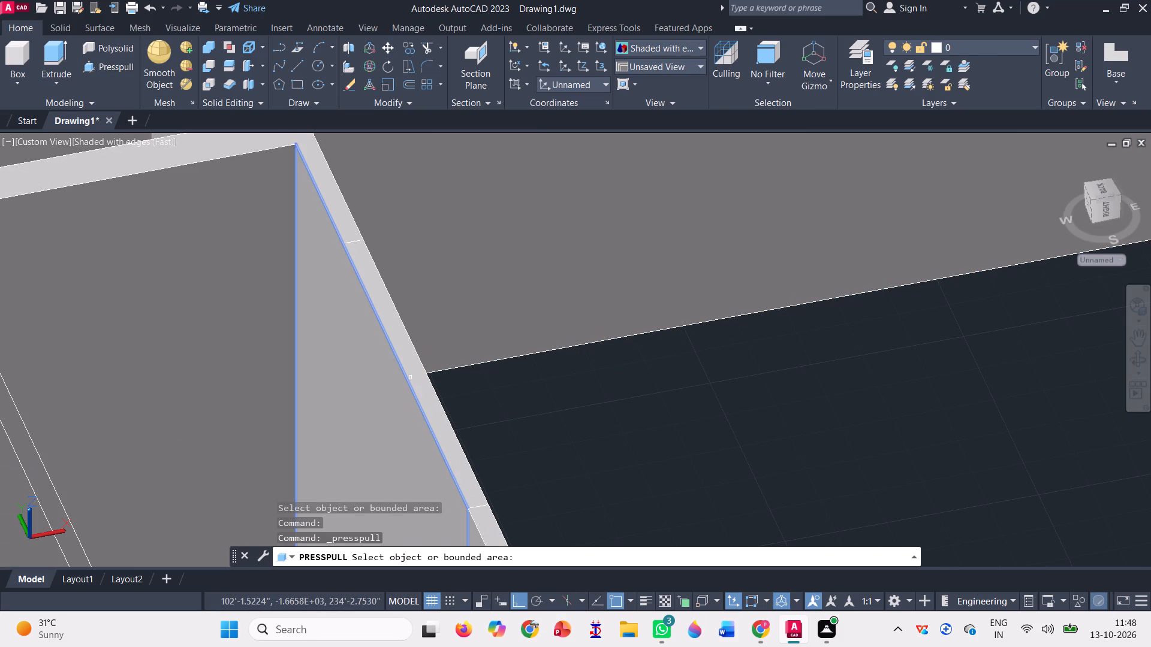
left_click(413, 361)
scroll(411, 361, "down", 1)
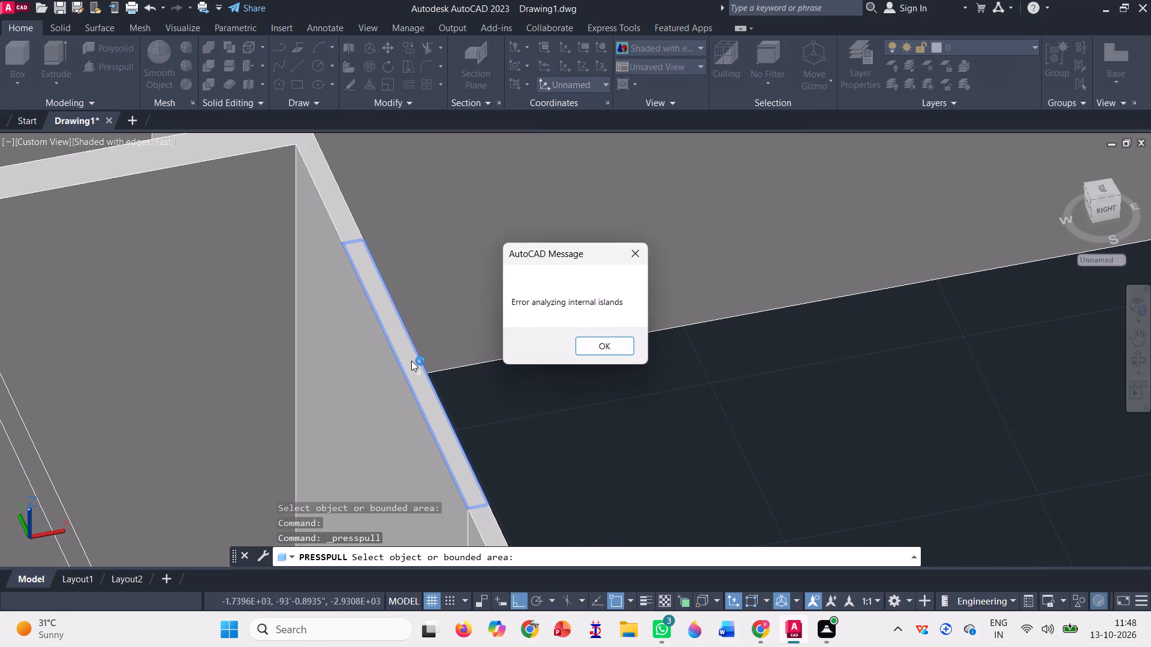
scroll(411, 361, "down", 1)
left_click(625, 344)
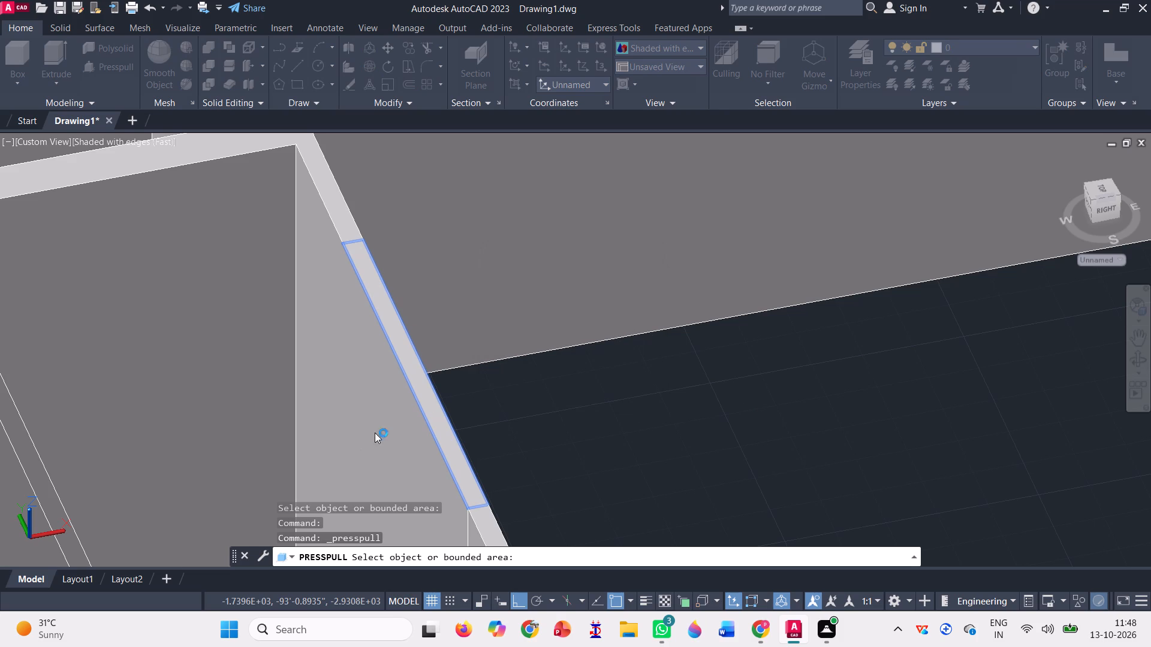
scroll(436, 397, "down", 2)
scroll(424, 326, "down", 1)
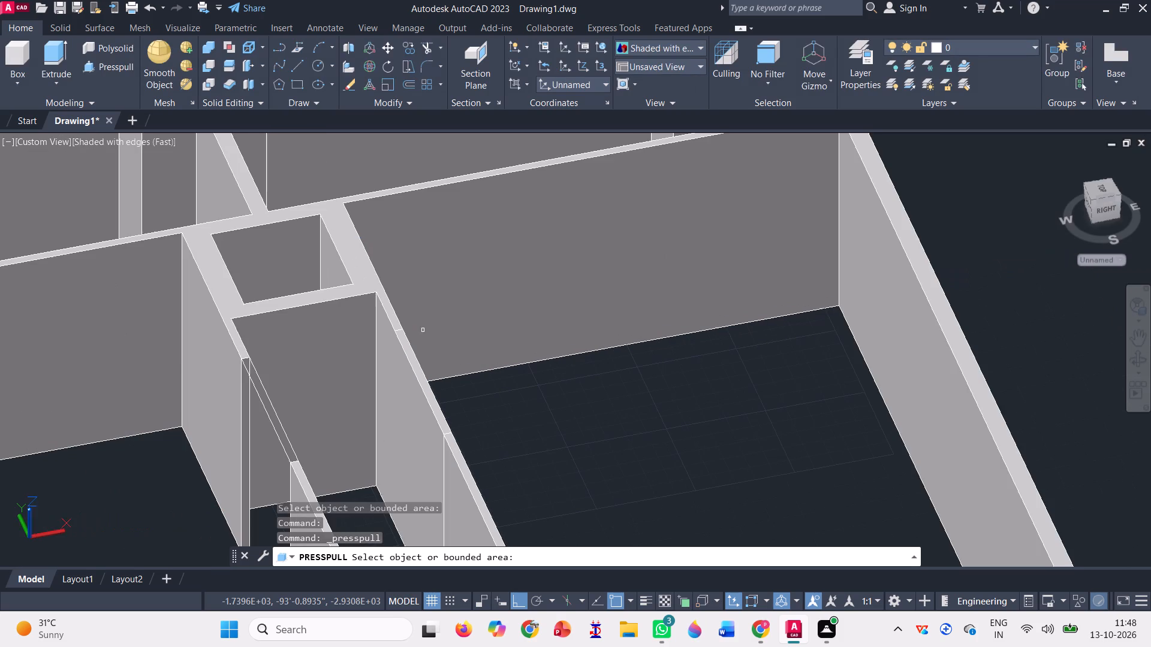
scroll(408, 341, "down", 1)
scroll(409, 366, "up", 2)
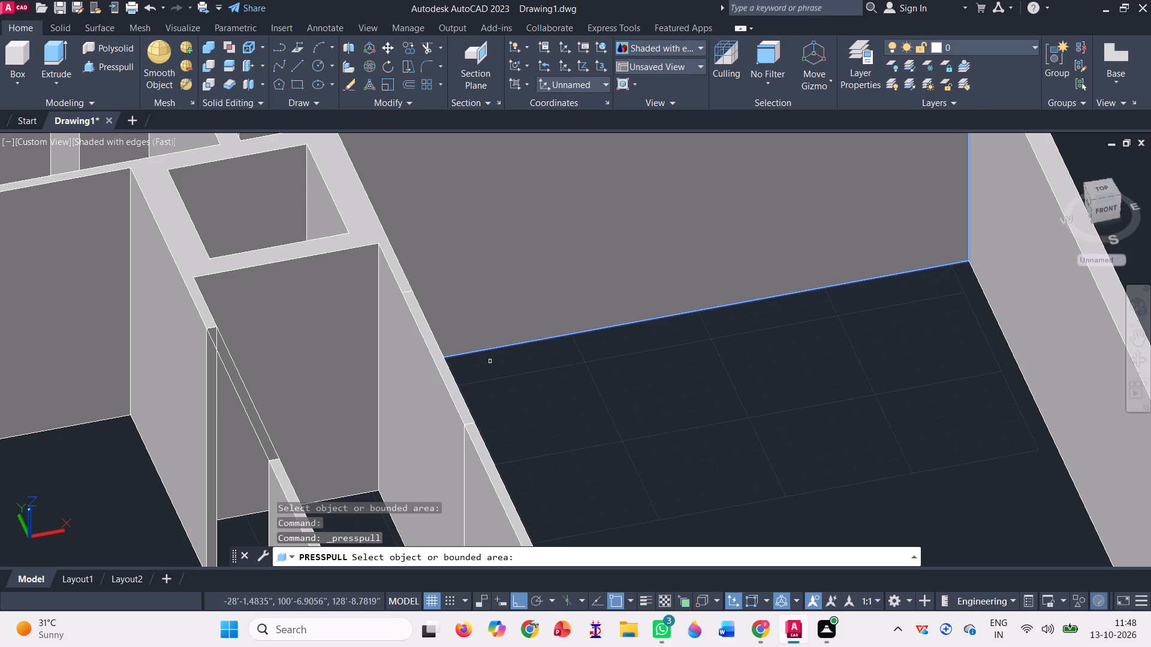
Draw a vertical line down the corridor face of the east wall from the door gap's top corner at the shaft end, past the wall's base.
left_click(1140, 366)
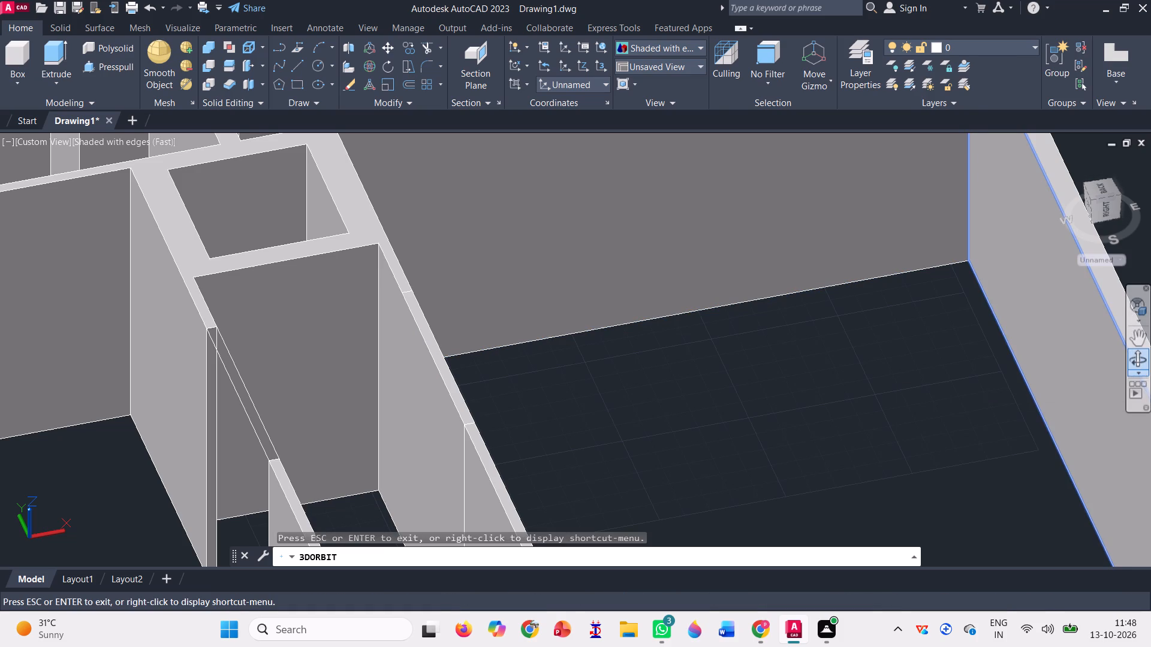
left_click_drag(647, 442, 568, 513)
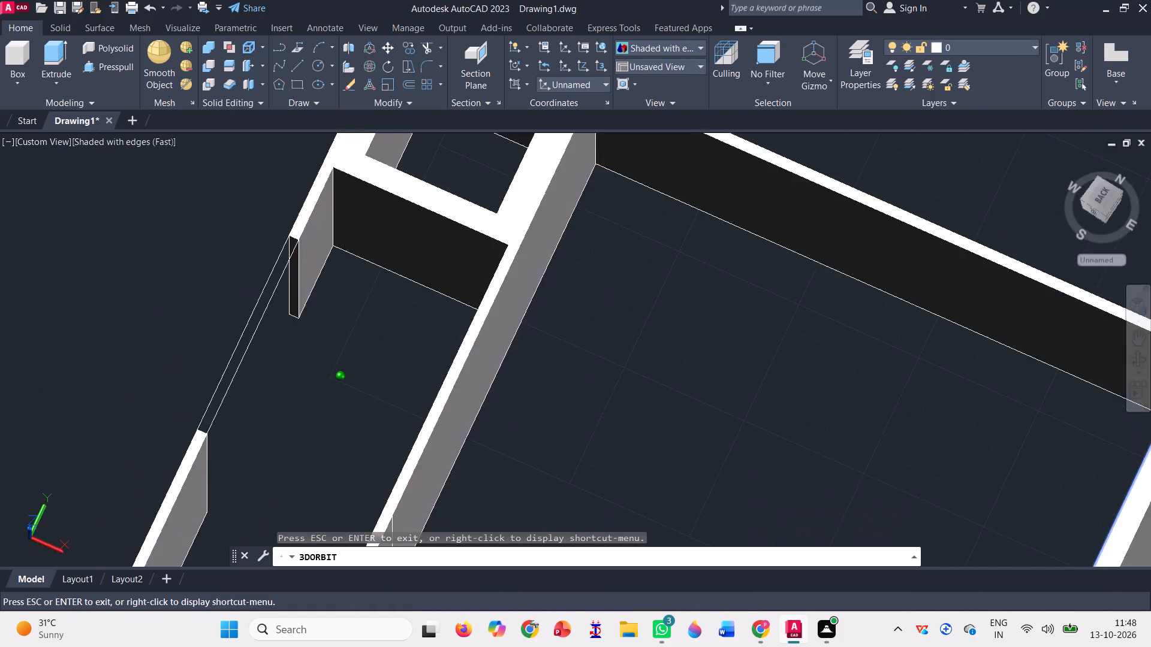
left_click_drag(568, 513, 677, 443)
left_click_drag(677, 443, 631, 467)
key("Escape")
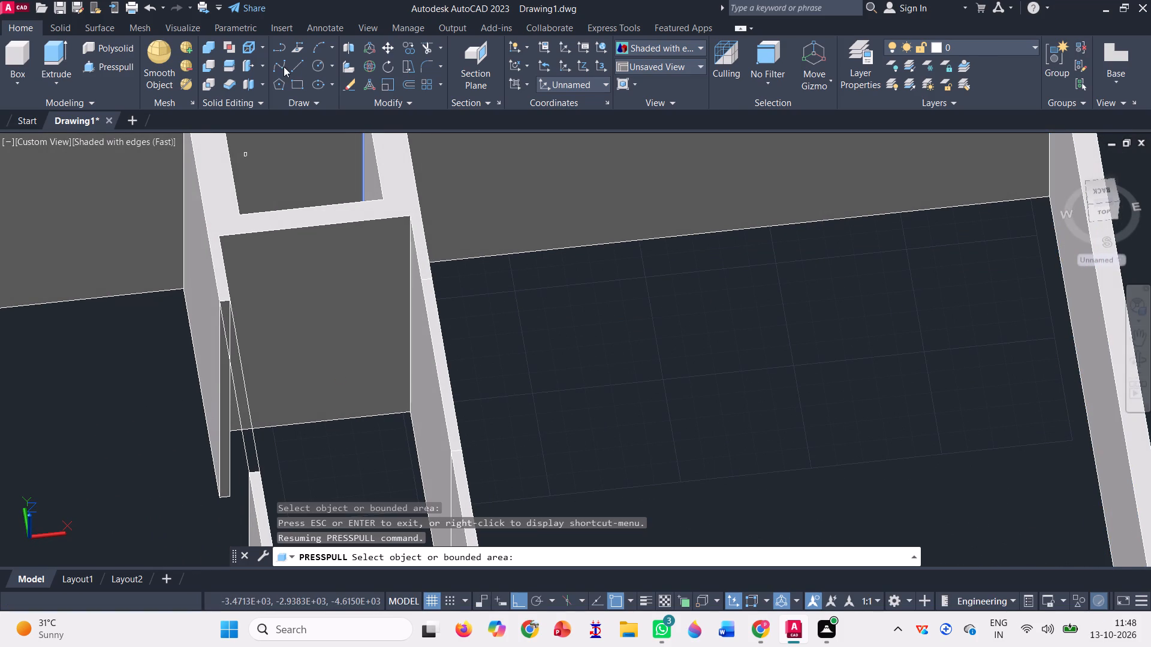
left_click(305, 66)
scroll(348, 359, "up", 3)
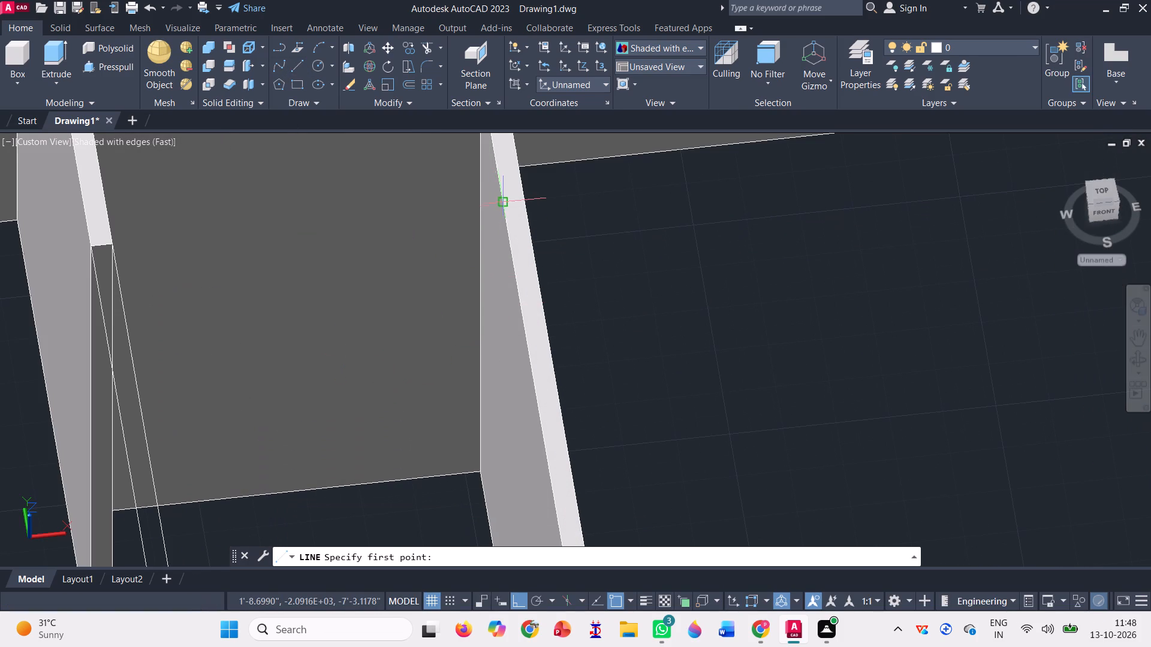
left_click(501, 201)
scroll(501, 201, "down", 2)
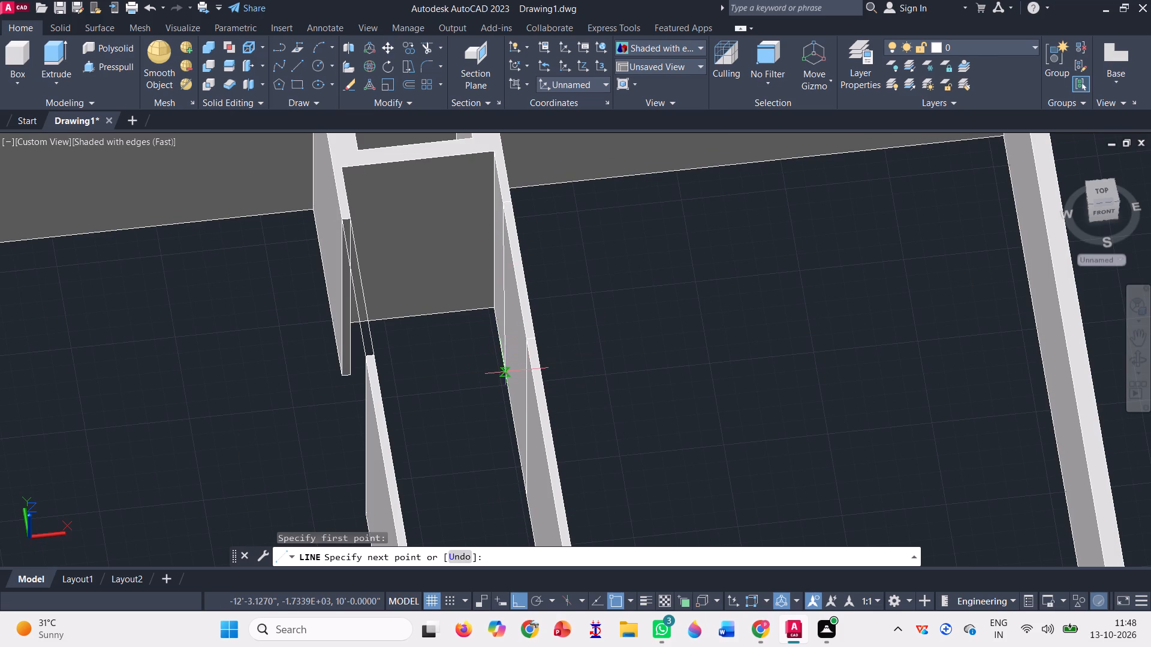
left_click(493, 401)
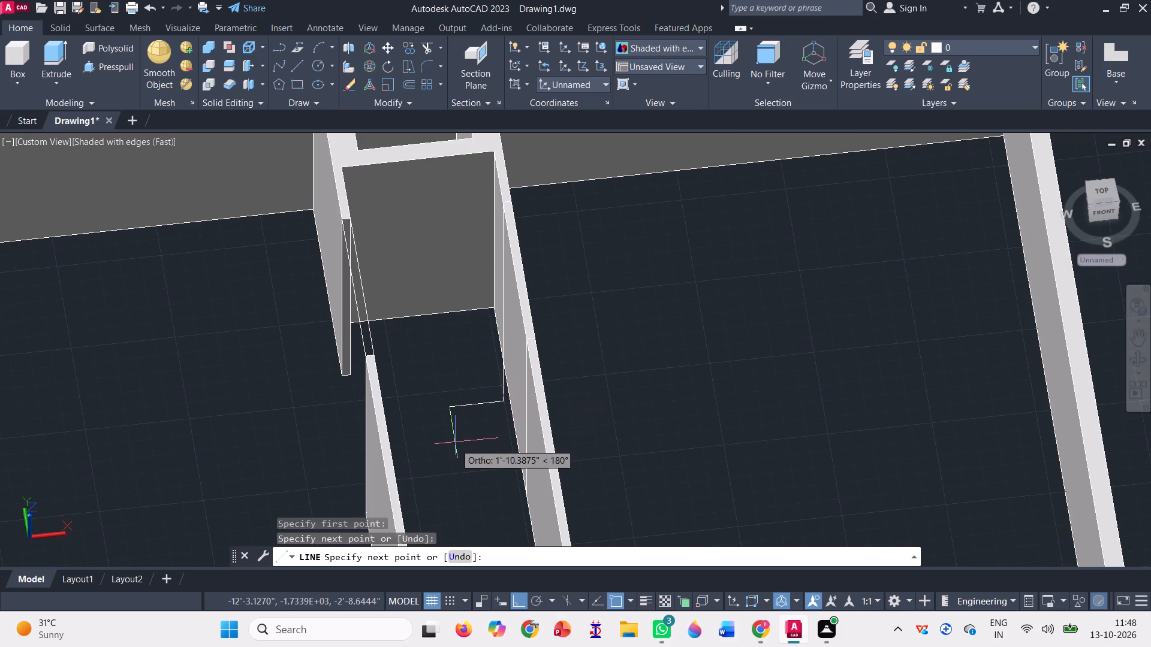
key("space")
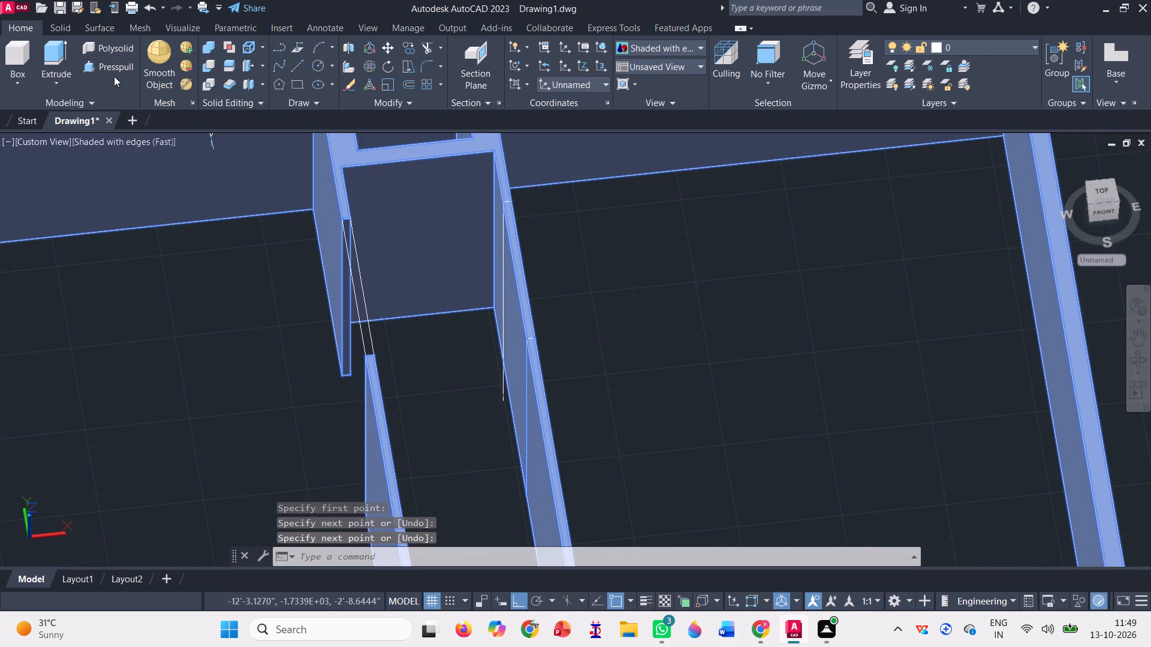
Presspull the bounded door area on the east wall's corridor face through the wall's thickness to open the east door gap.
left_click(115, 66)
scroll(424, 270, "up", 1)
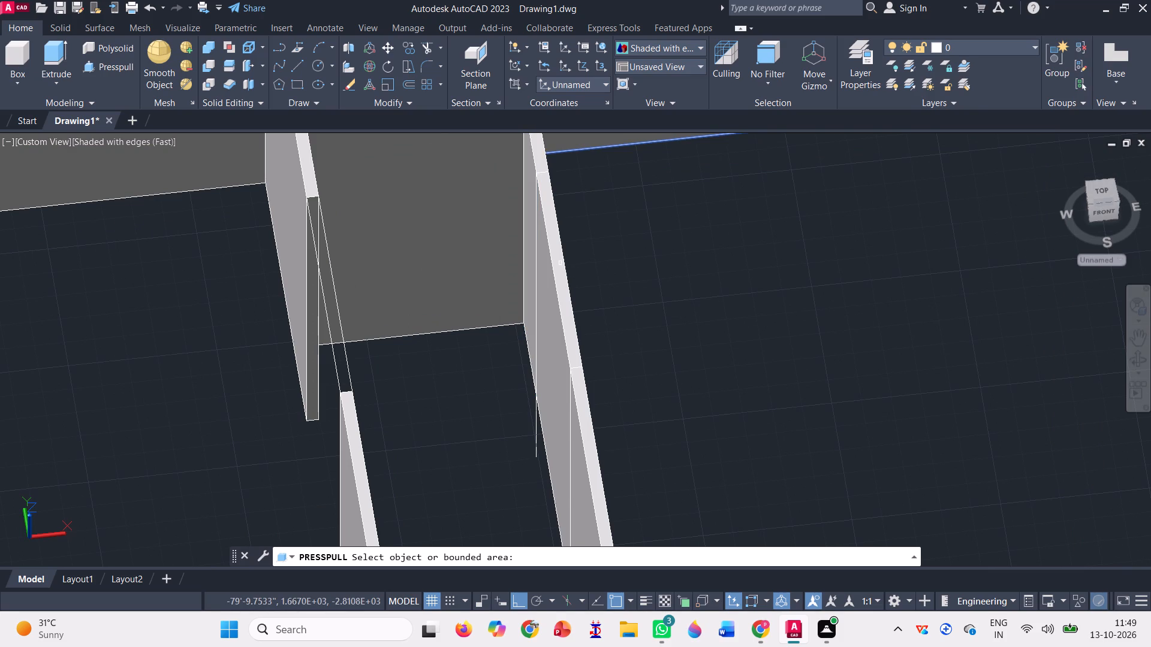
left_click(545, 363)
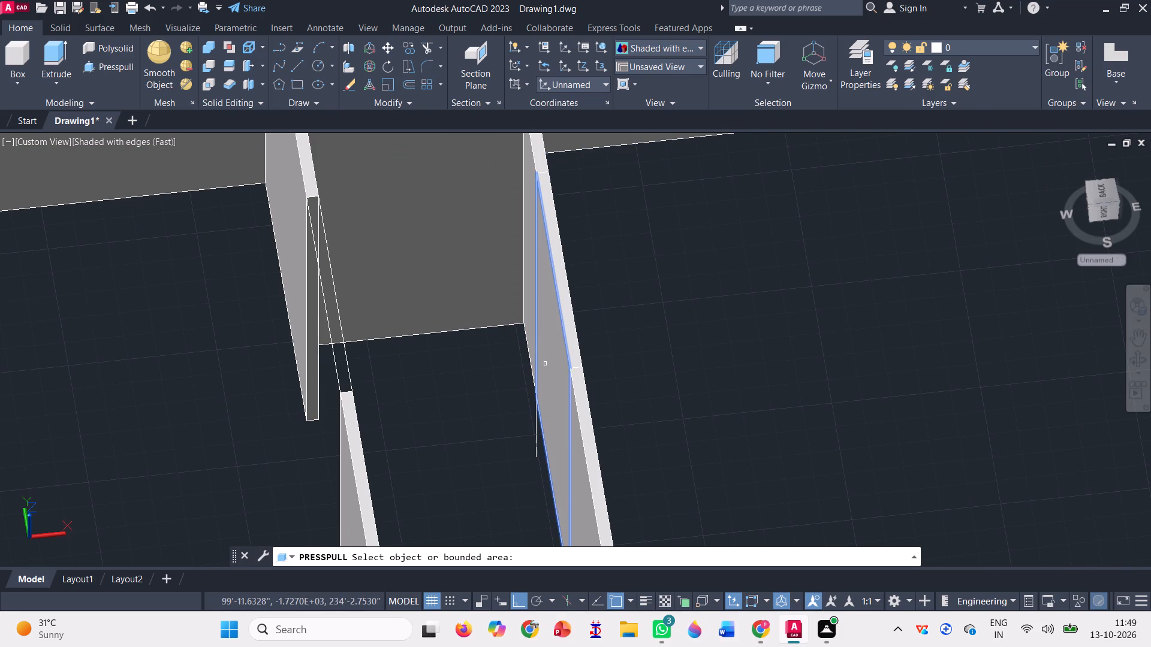
left_click(682, 322)
scroll(614, 356, "down", 1)
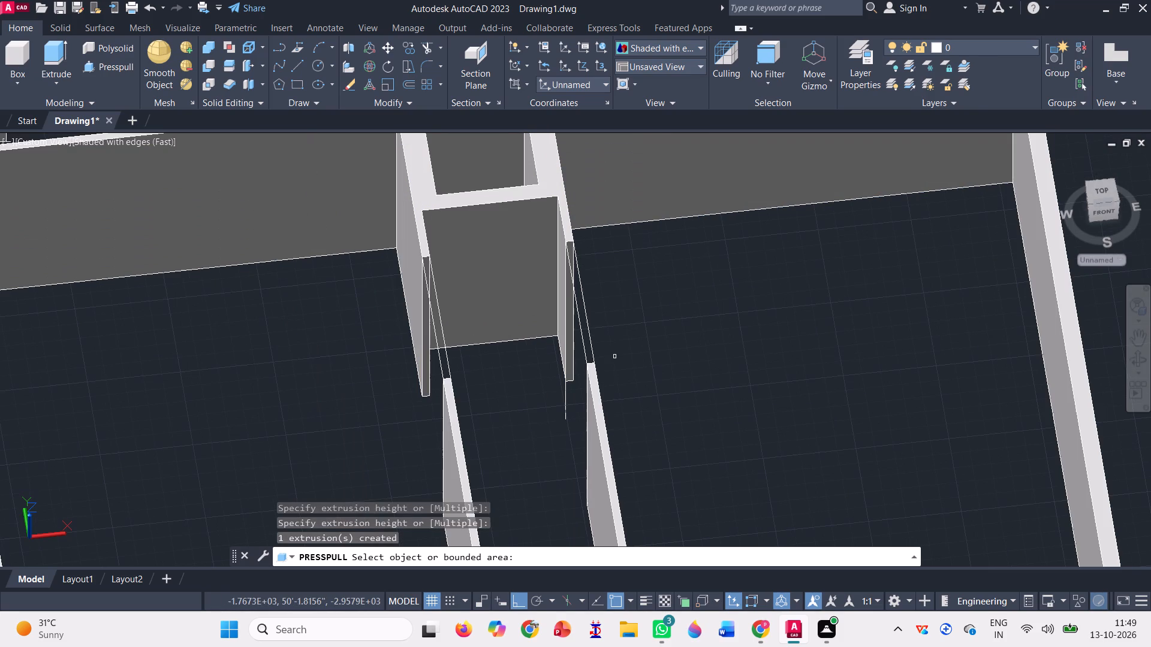
Erase the vertical helper line at the east door gap.
key("Escape")
left_click(565, 404)
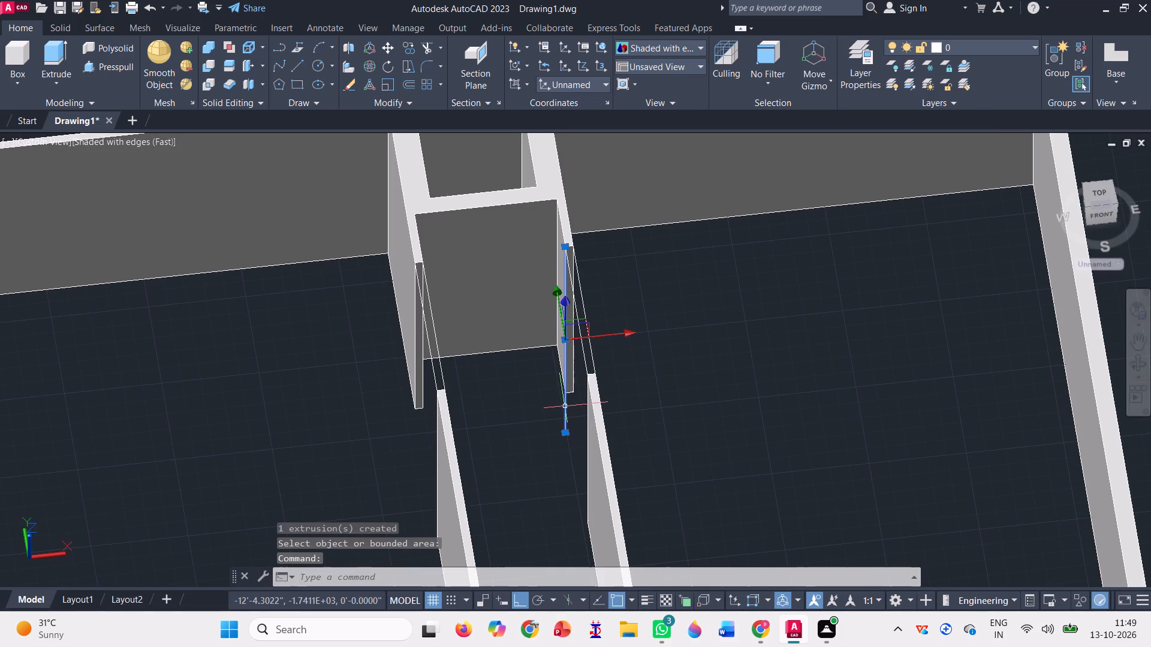
key("Delete")
Draw a box with height -3' at the top of the west door gap, spanning from the stub's outer corner to the corridor wall's inner corner.
scroll(587, 316, "up", 1)
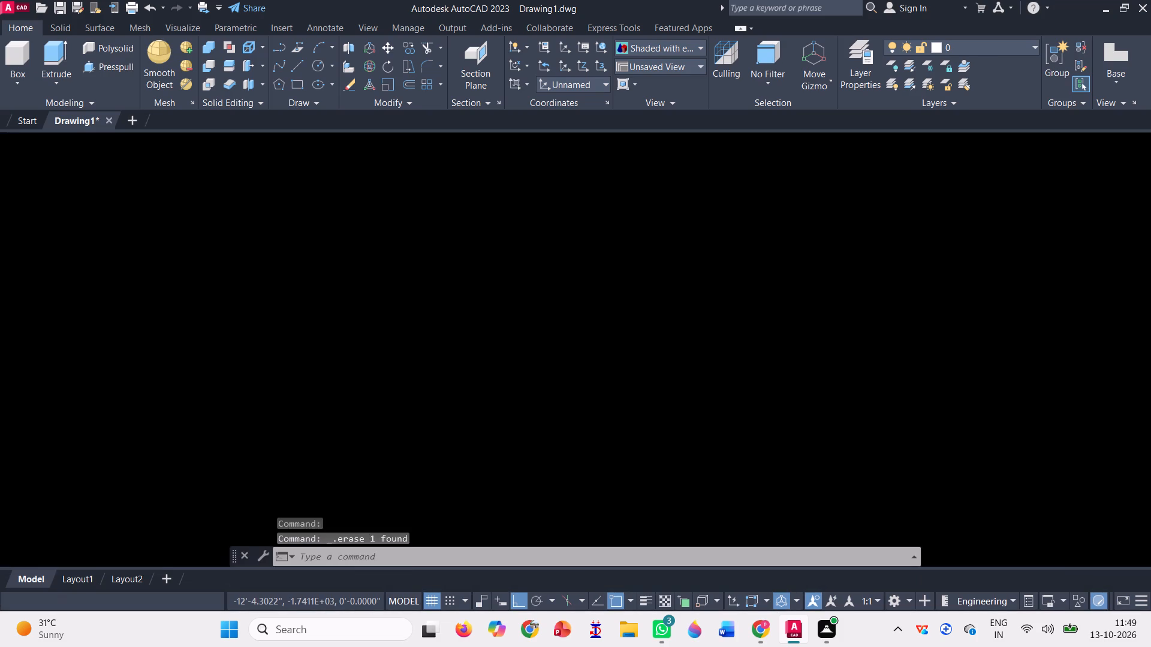
left_click(14, 50)
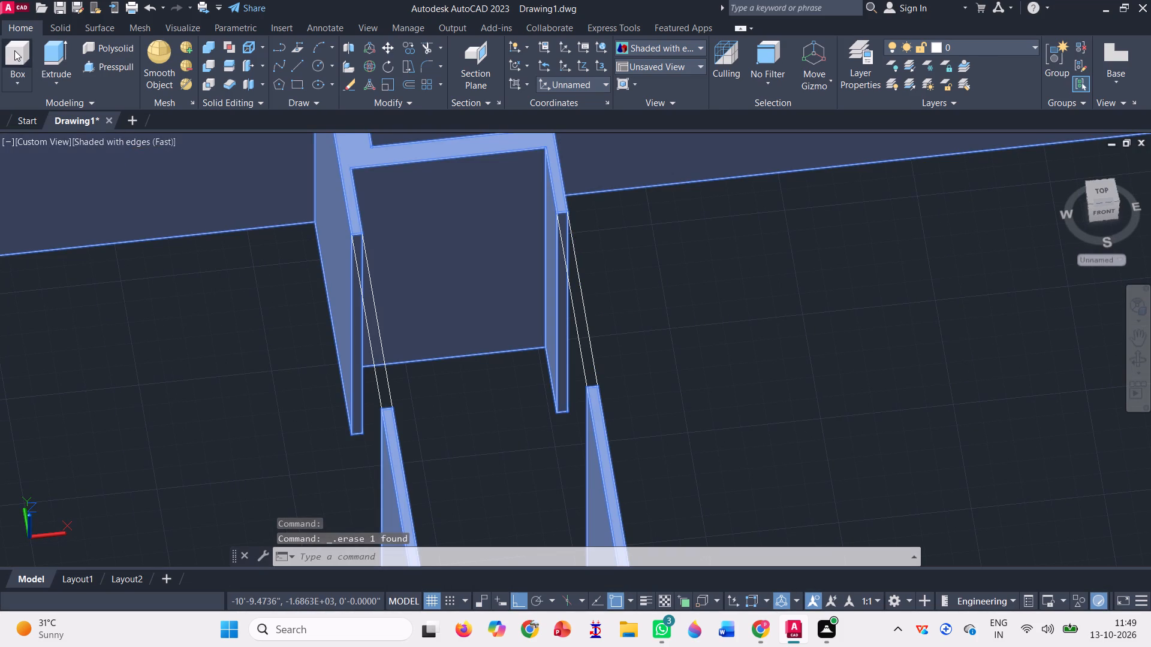
scroll(303, 226, "up", 3)
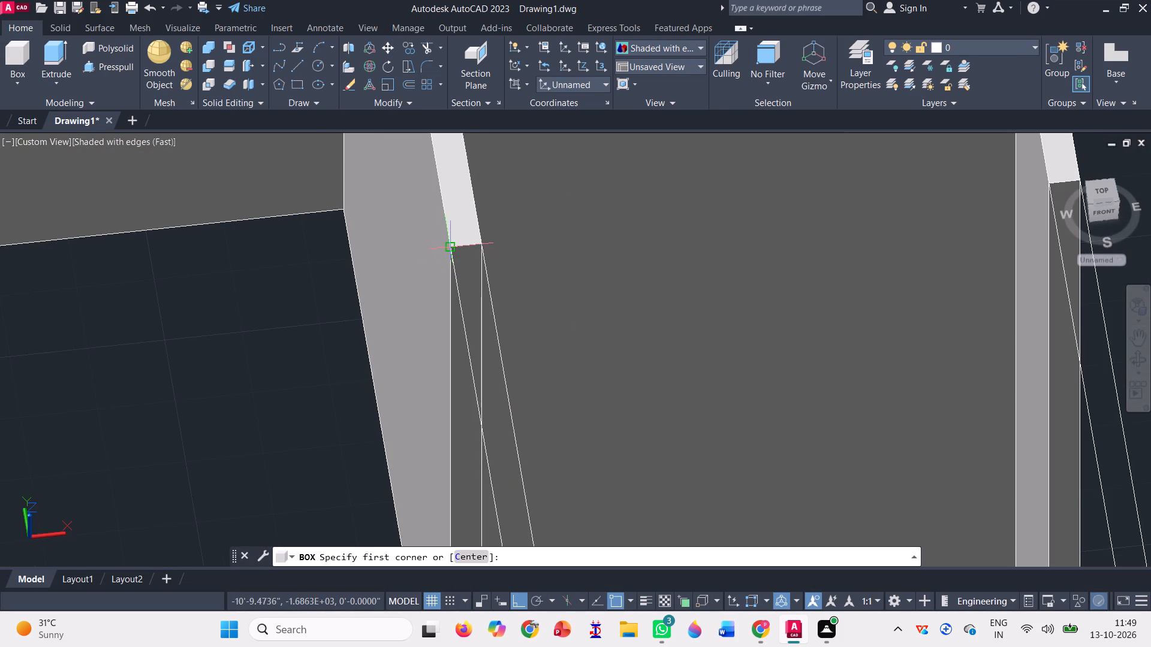
left_click(450, 246)
scroll(319, 208, "down", 2)
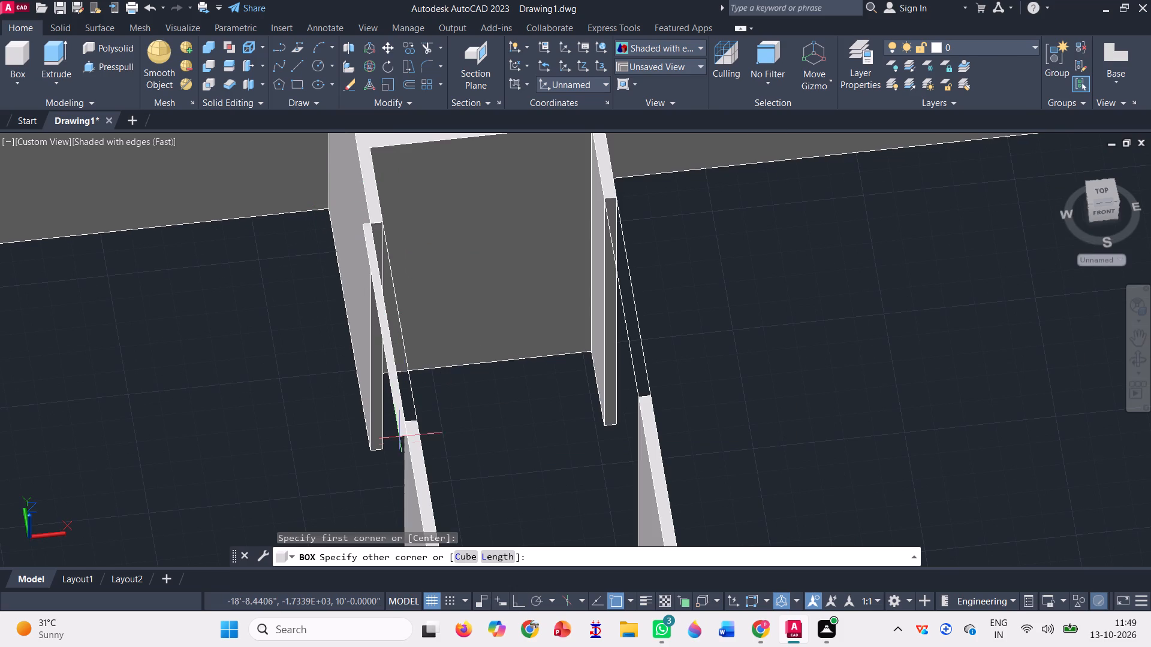
scroll(399, 443, "up", 2)
left_click(436, 397)
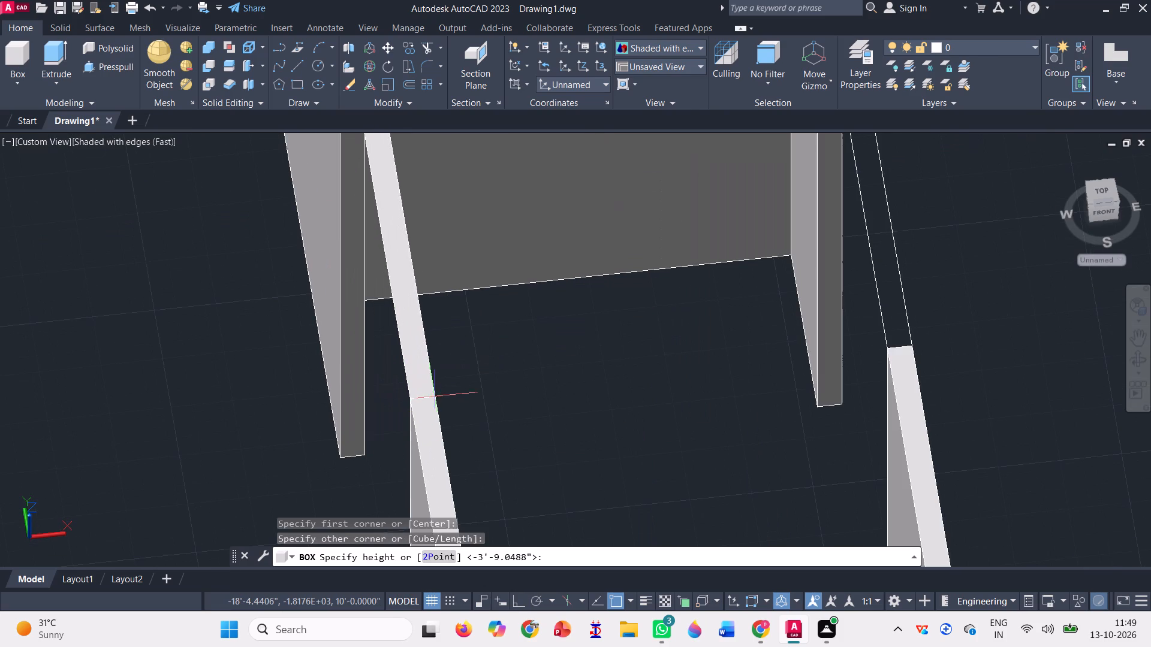
scroll(453, 359, "down", 2)
type("-3'")
key("Return")
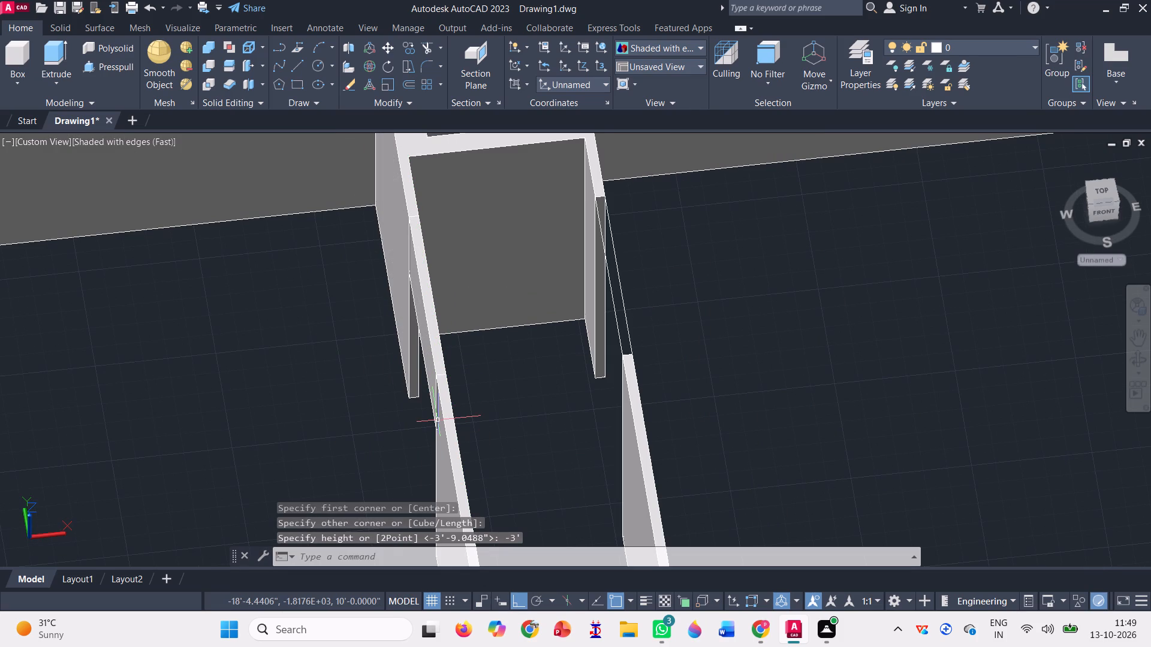
Draw a box with height -3' at the top of the east door gap, spanning from the stub's outer corner to the corridor wall's inner corner.
left_click(21, 53)
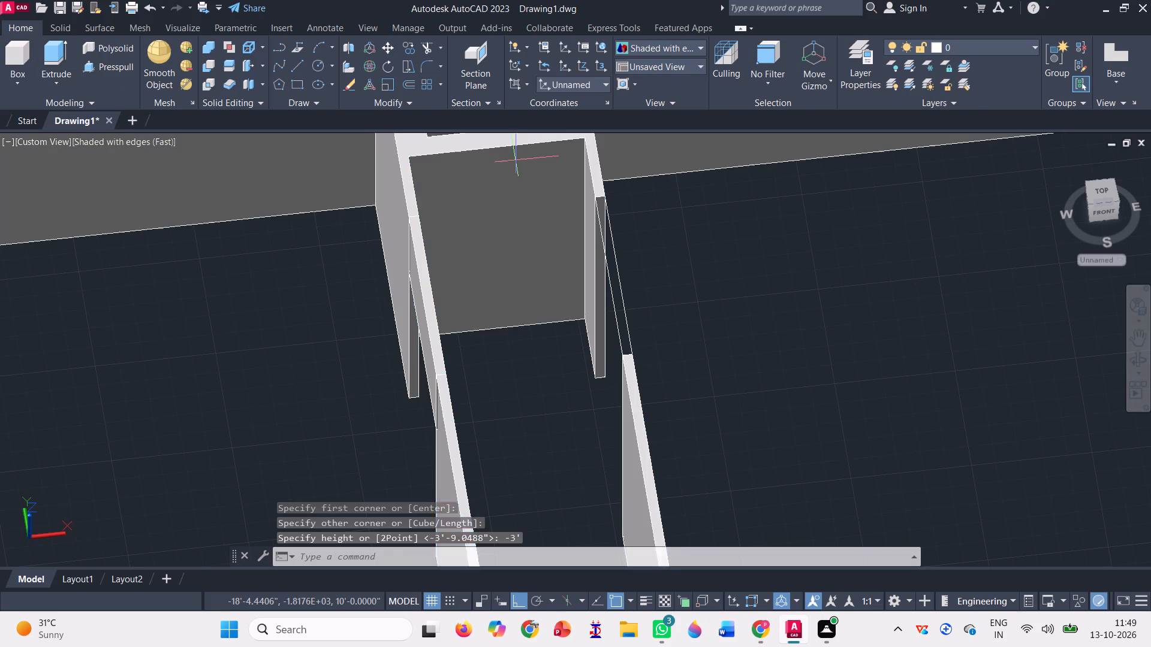
scroll(517, 160, "up", 2)
scroll(707, 214, "up", 1)
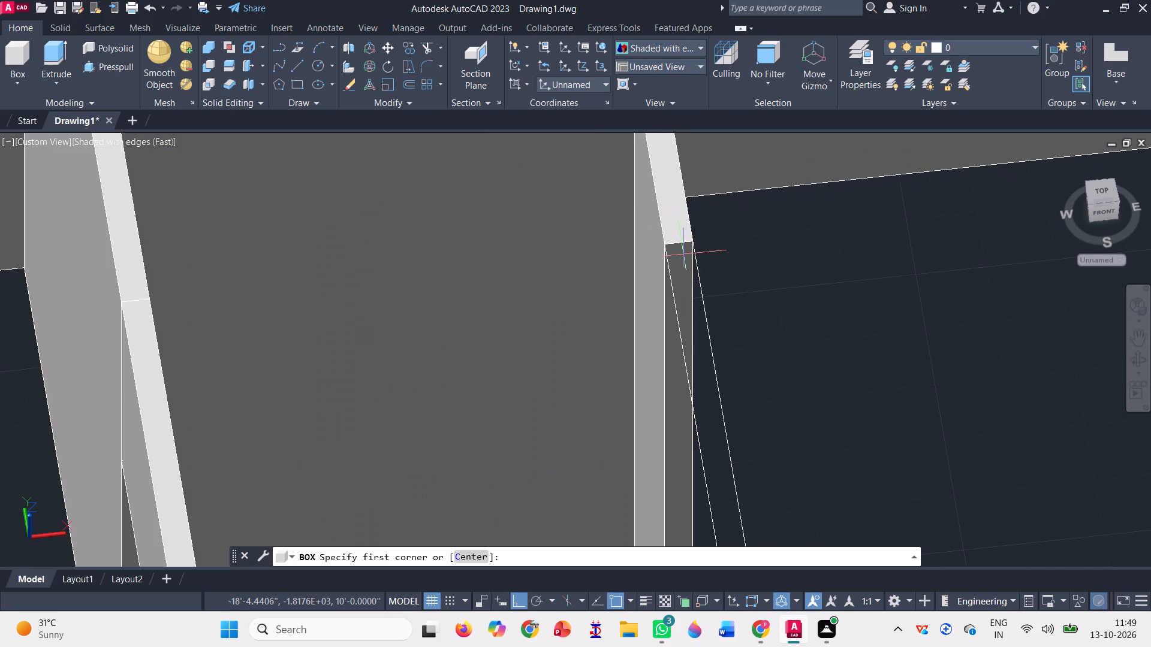
left_click(694, 238)
scroll(581, 184, "down", 2)
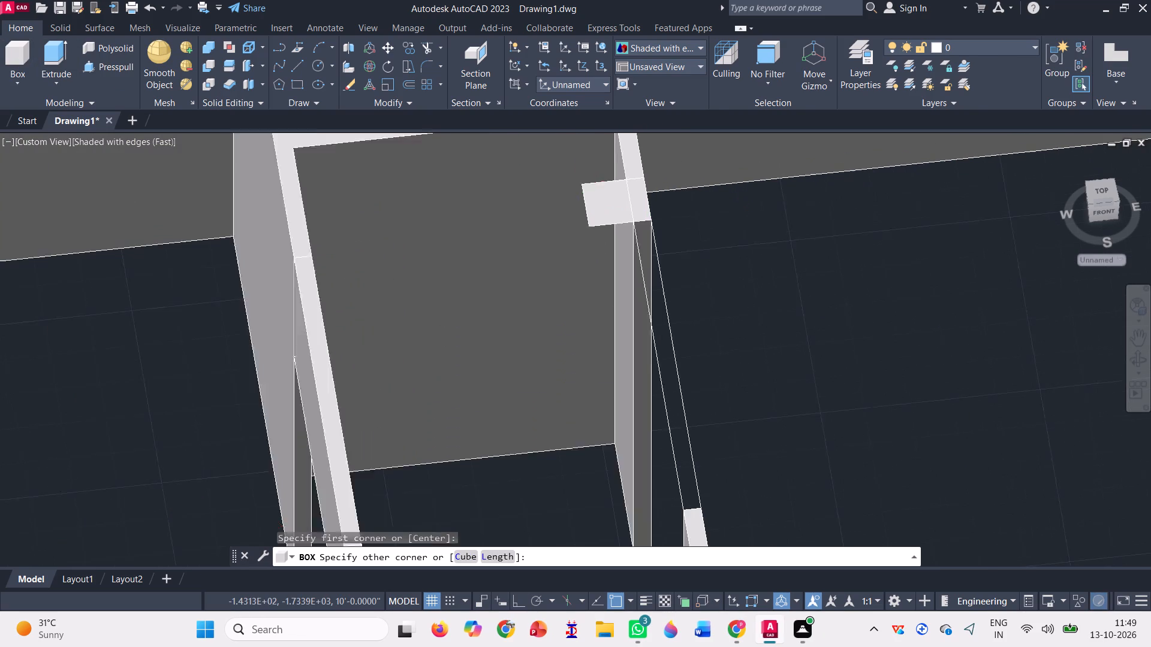
scroll(644, 370, "up", 3)
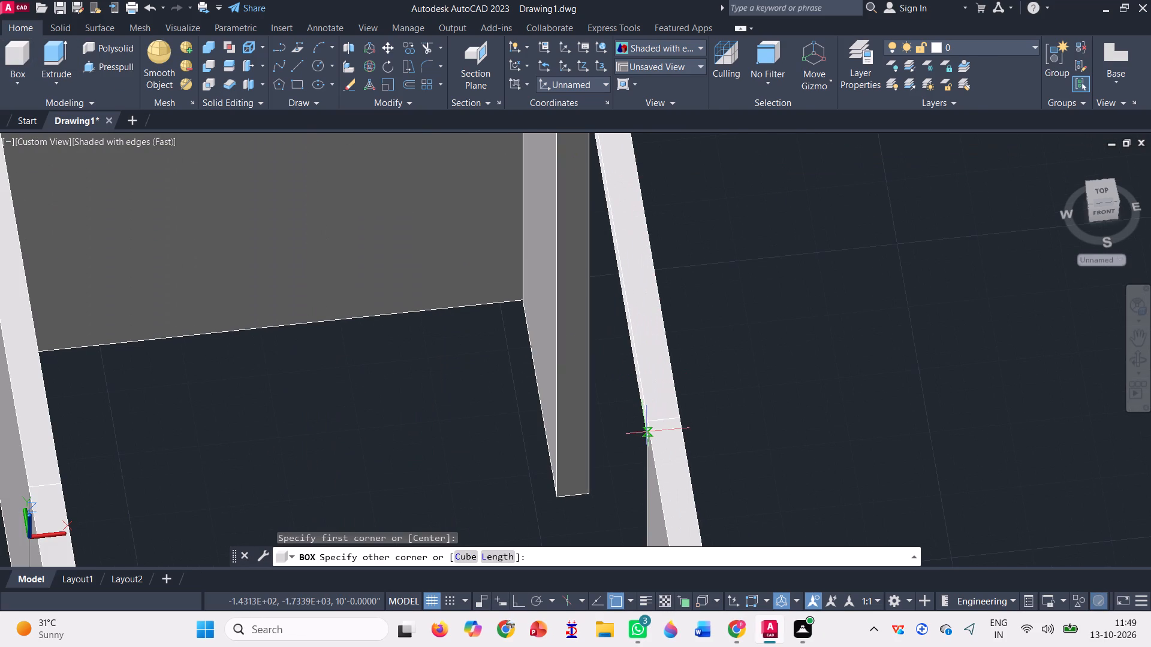
scroll(646, 431, "up", 1)
left_click(650, 416)
scroll(646, 361, "down", 2)
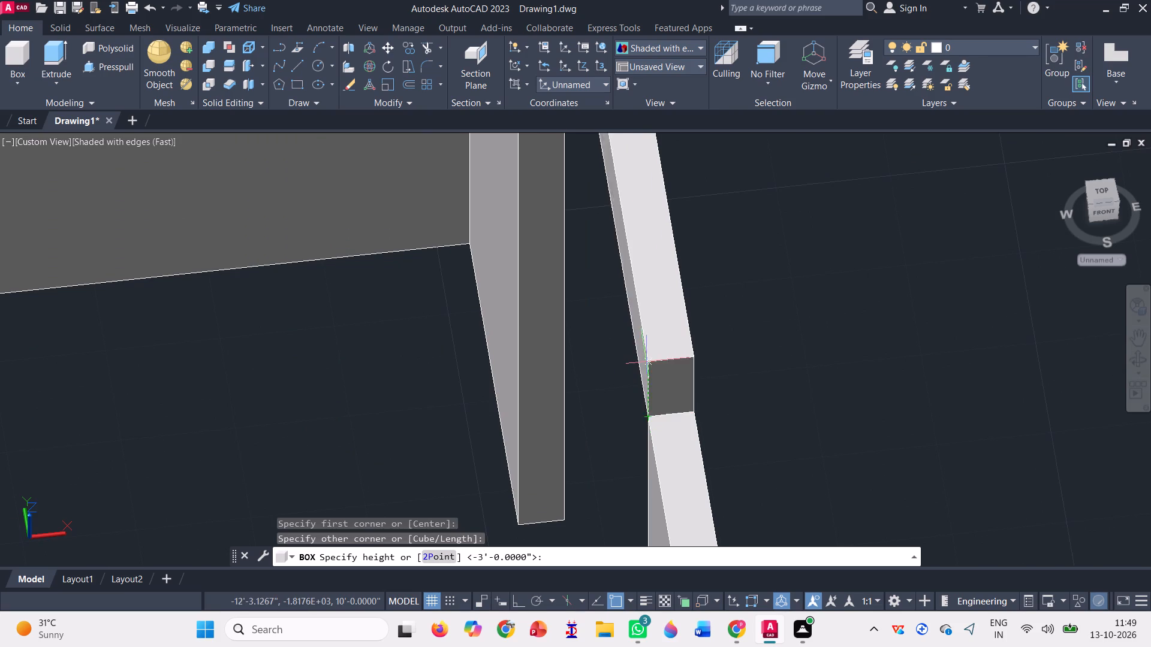
type("-3'")
key("Return")
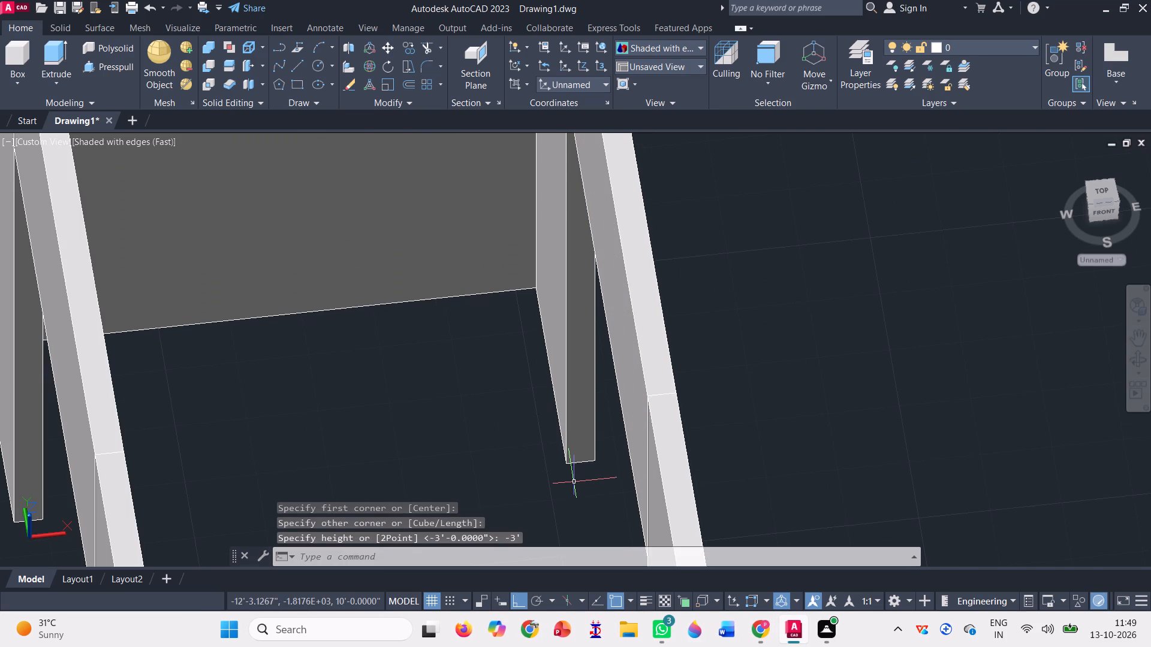
Move the finished floor with its lintels from its bottom southwest corner onto the matching corner of the building's uppermost slab.
scroll(547, 412, "down", 3)
scroll(532, 303, "down", 4)
scroll(497, 237, "down", 1)
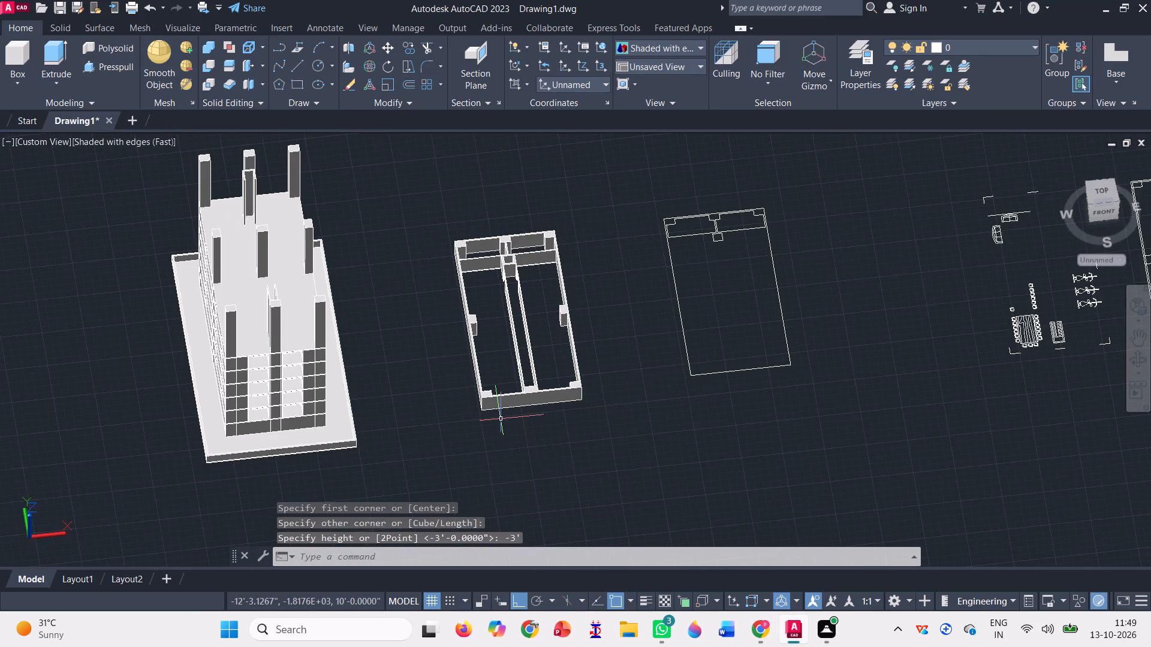
key("Escape")
left_click(631, 429)
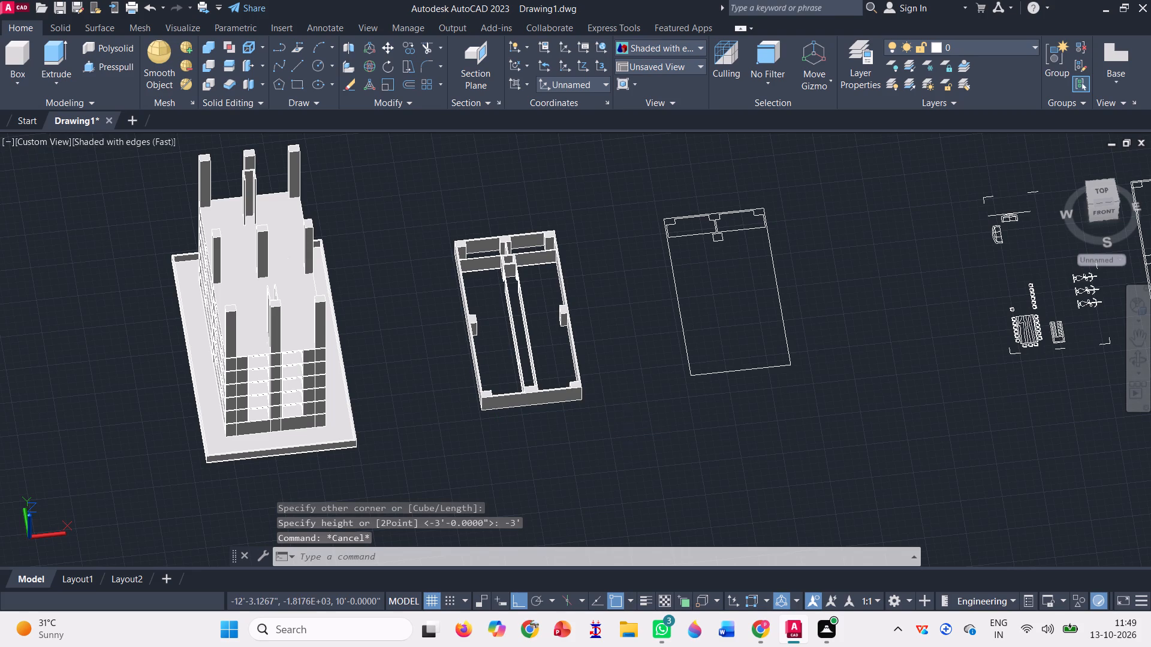
left_click(451, 200)
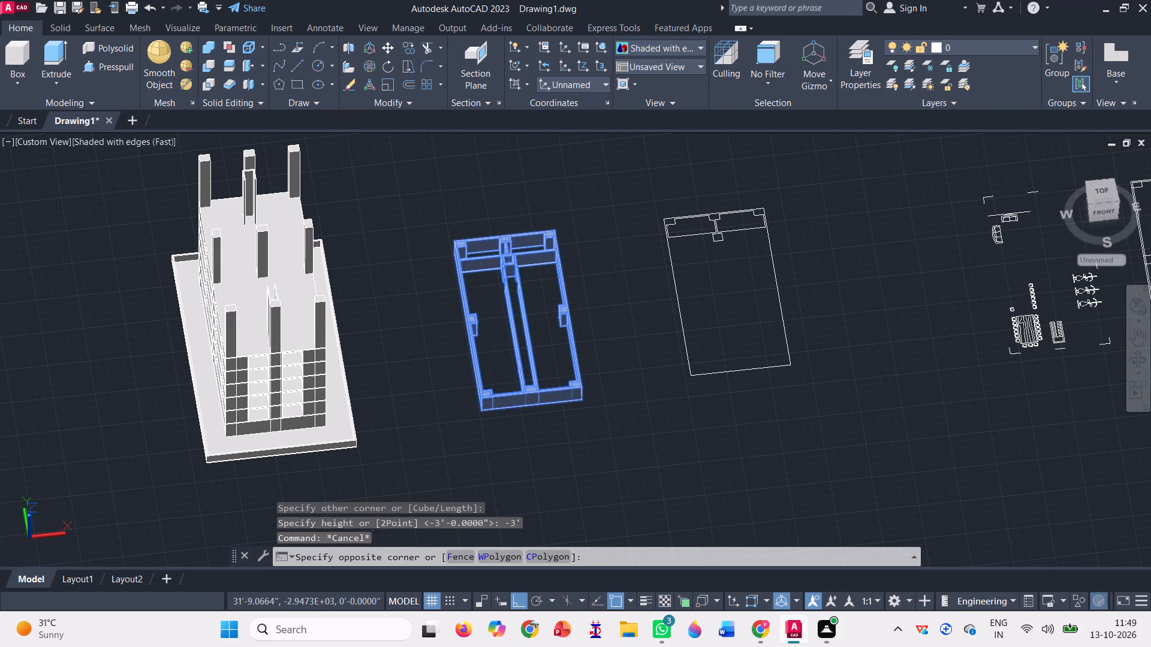
scroll(433, 233, "up", 2)
scroll(421, 233, "down", 2)
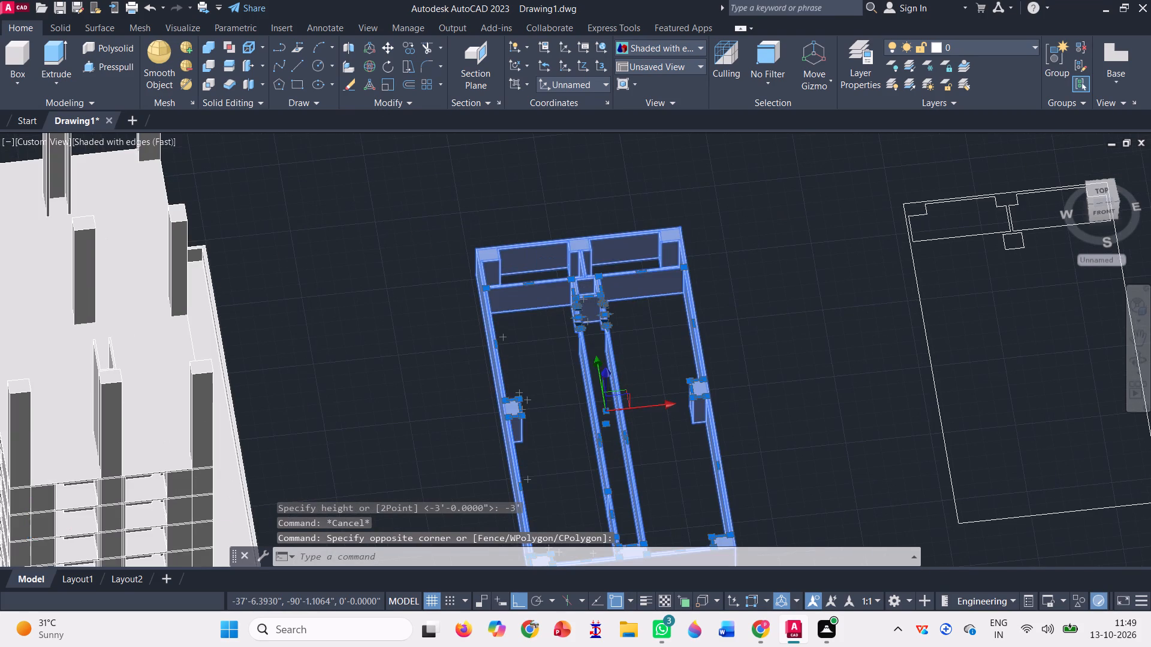
left_click(384, 48)
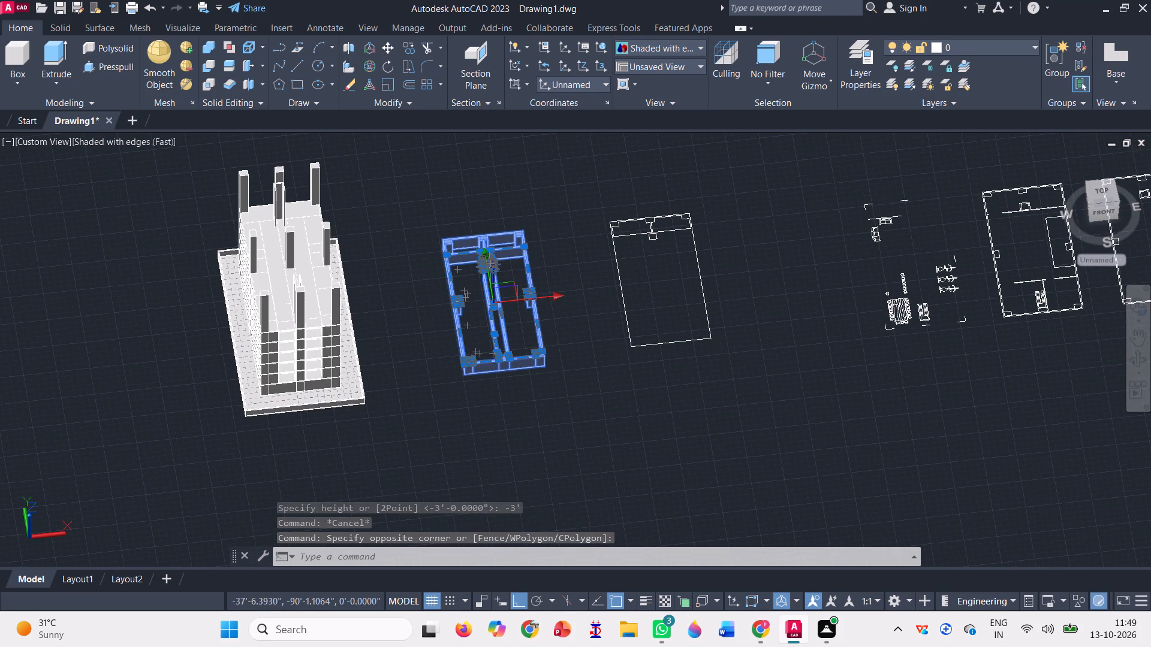
scroll(523, 474, "up", 3)
scroll(492, 362, "down", 3)
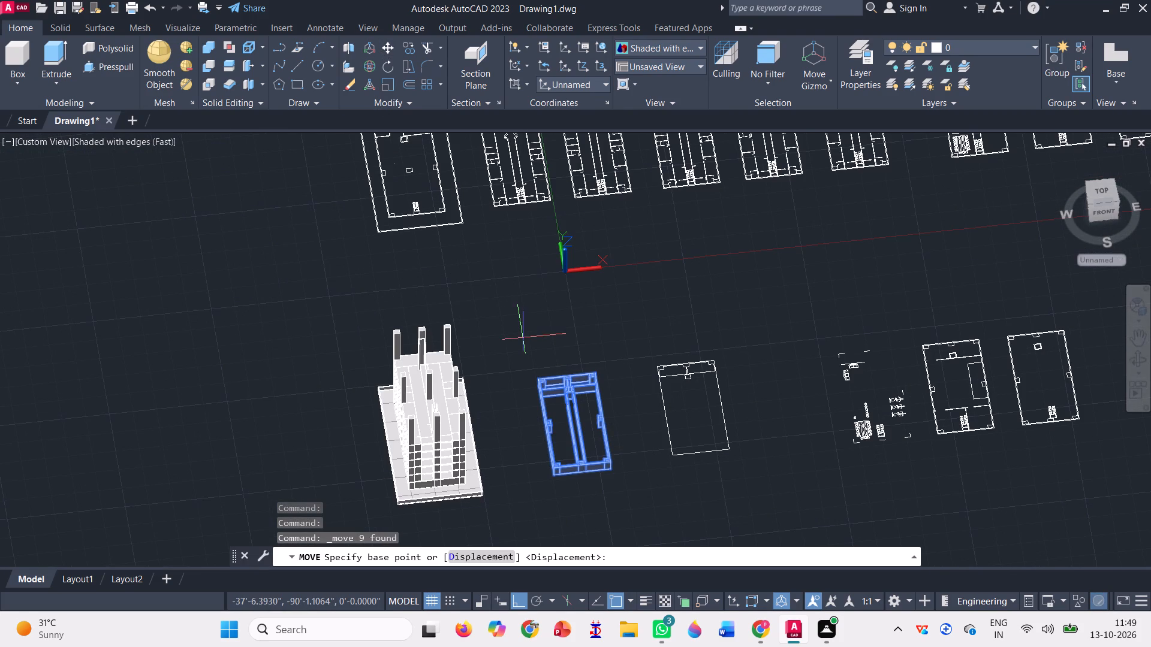
scroll(601, 525, "up", 3)
scroll(479, 388, "up", 3)
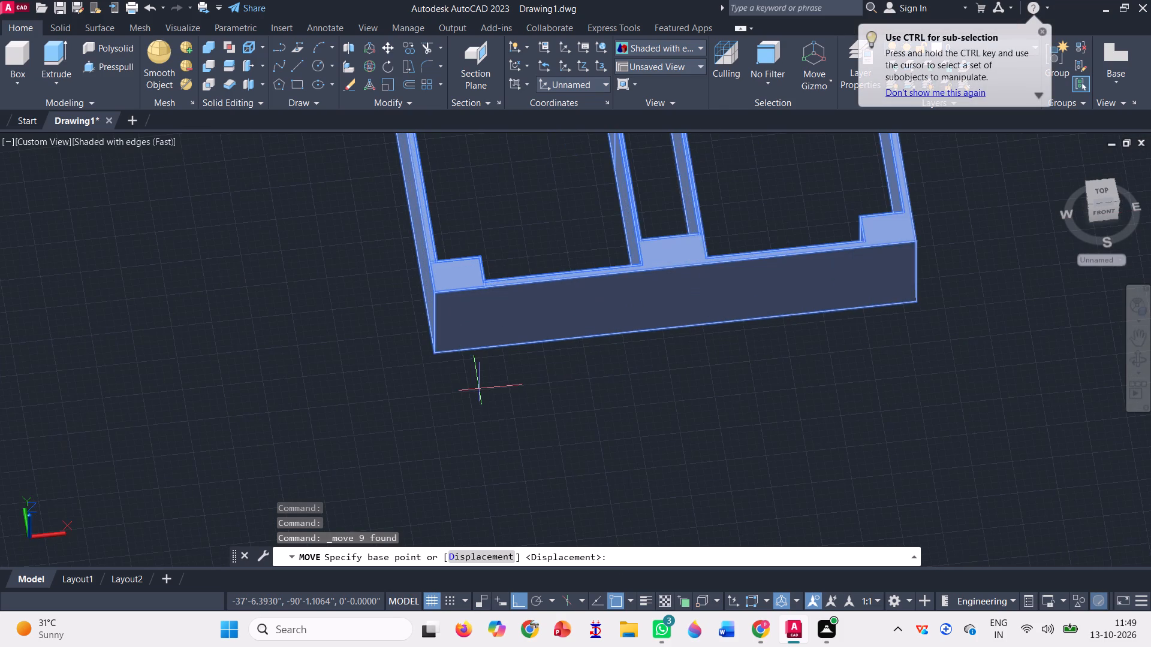
scroll(428, 347, "up", 3)
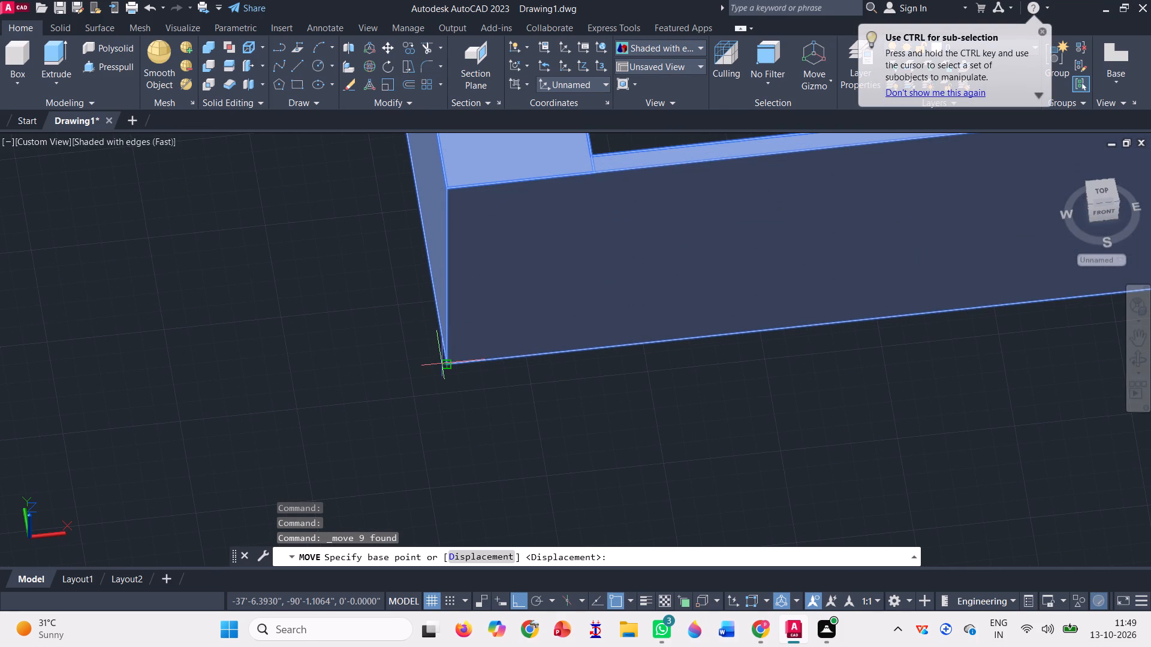
left_click(444, 359)
scroll(624, 245, "down", 6)
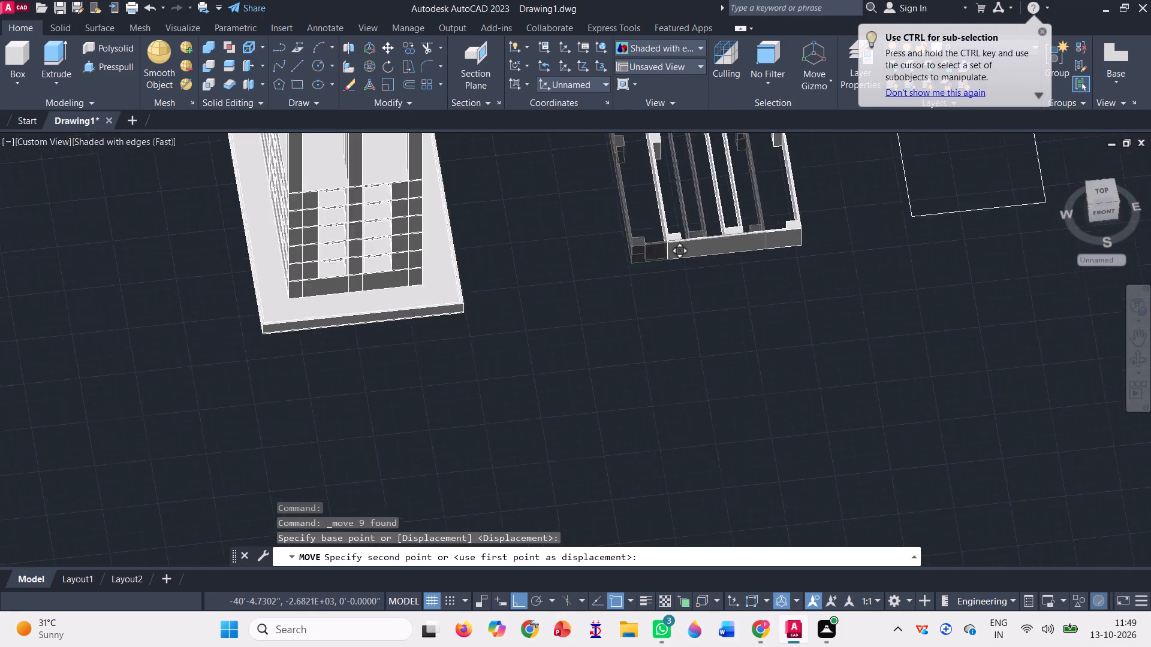
scroll(668, 262, "down", 1)
scroll(424, 226, "up", 4)
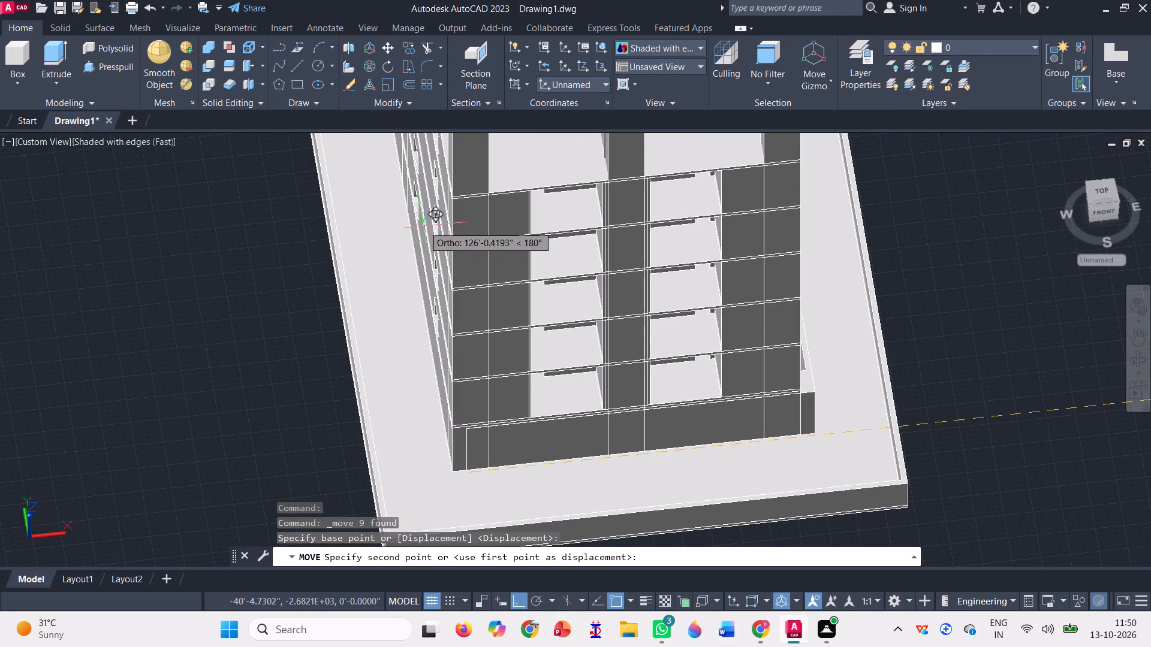
scroll(456, 368, "down", 4)
scroll(464, 334, "up", 4)
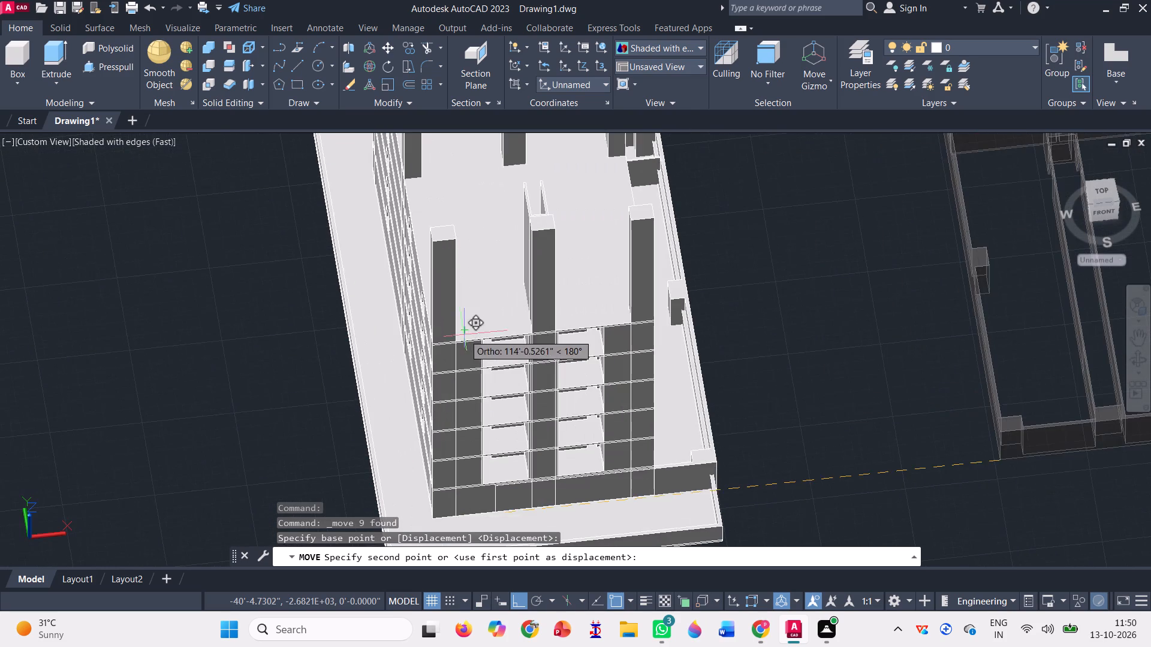
scroll(453, 277, "up", 3)
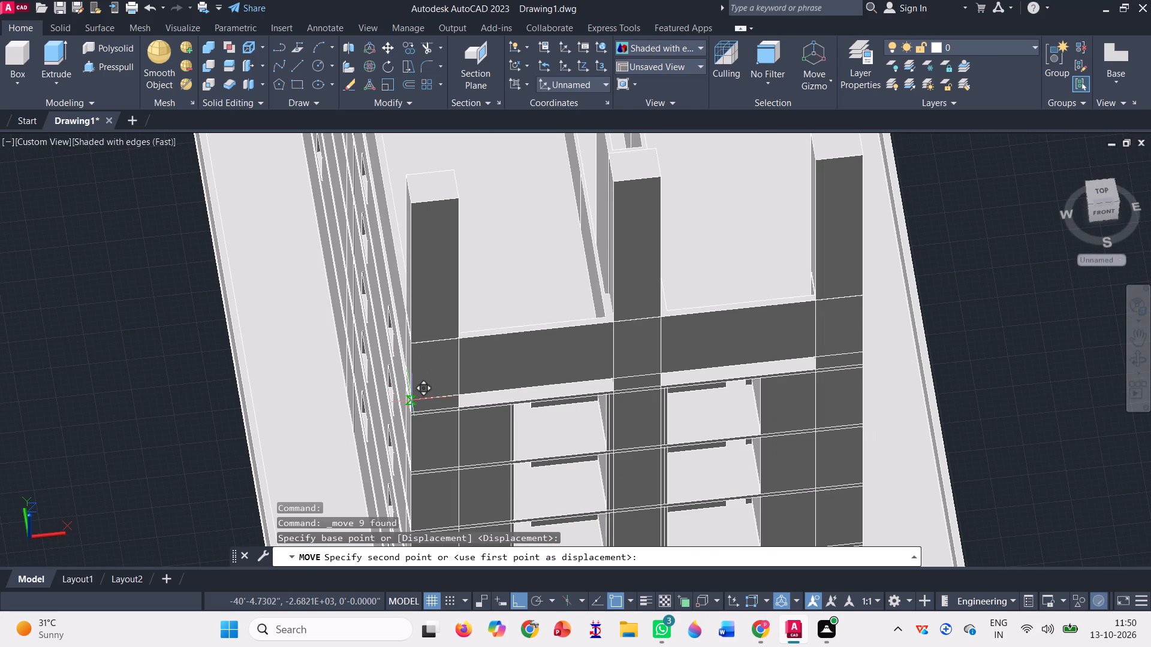
scroll(412, 400, "up", 3)
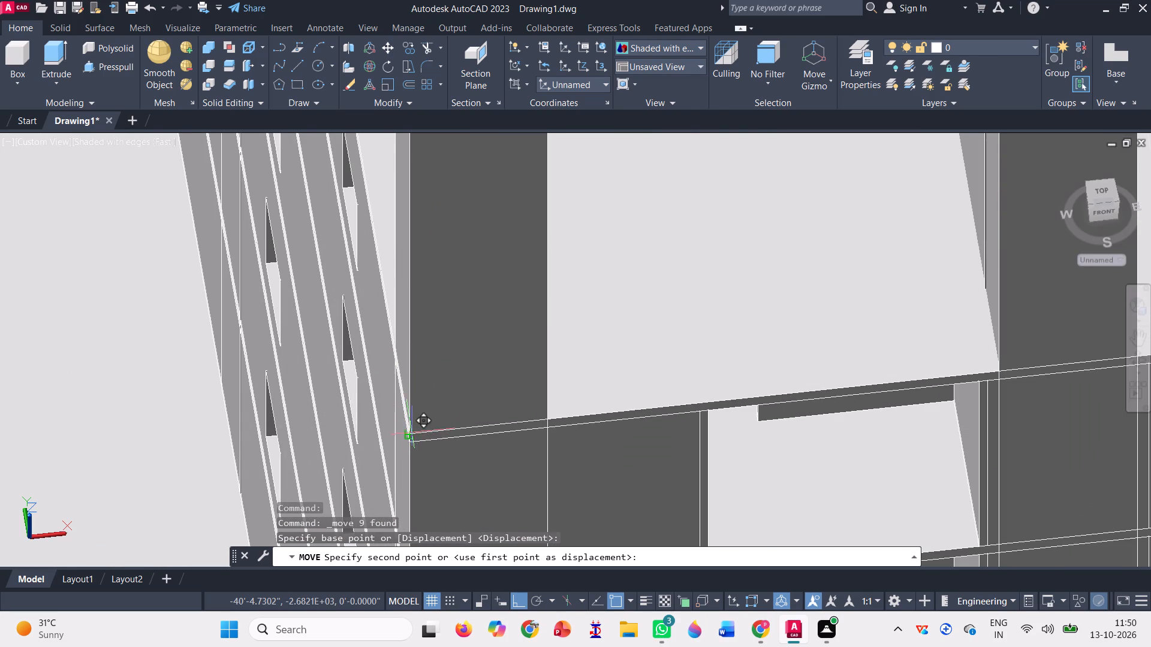
scroll(412, 432, "up", 3)
left_click(411, 431)
scroll(411, 431, "down", 3)
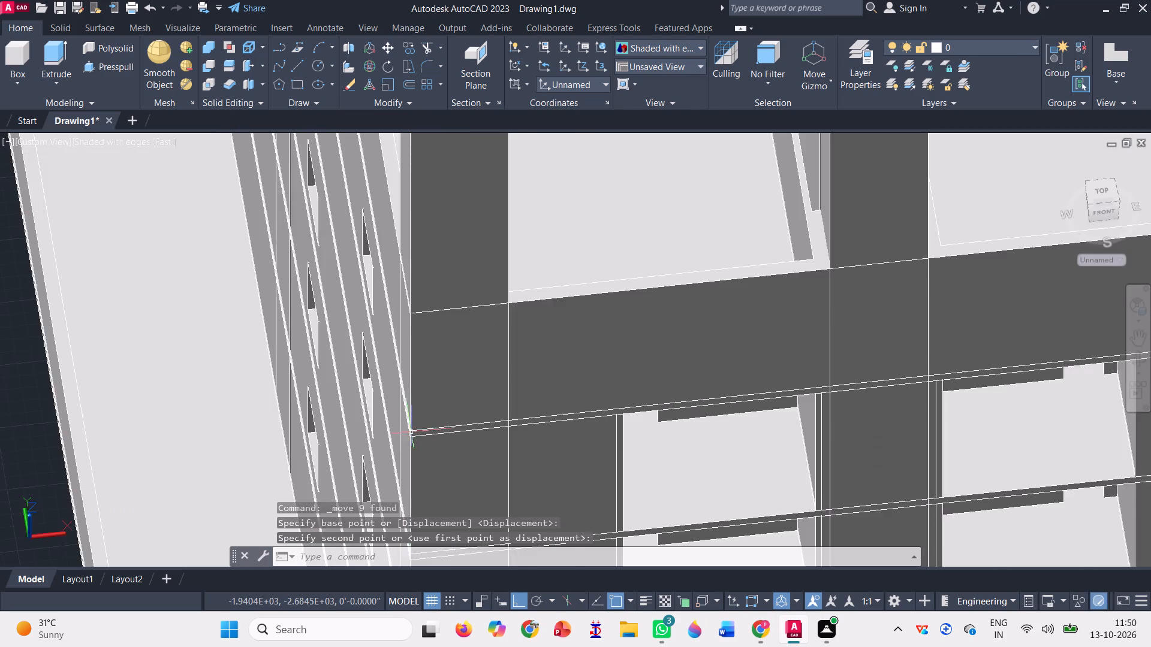
scroll(411, 431, "down", 6)
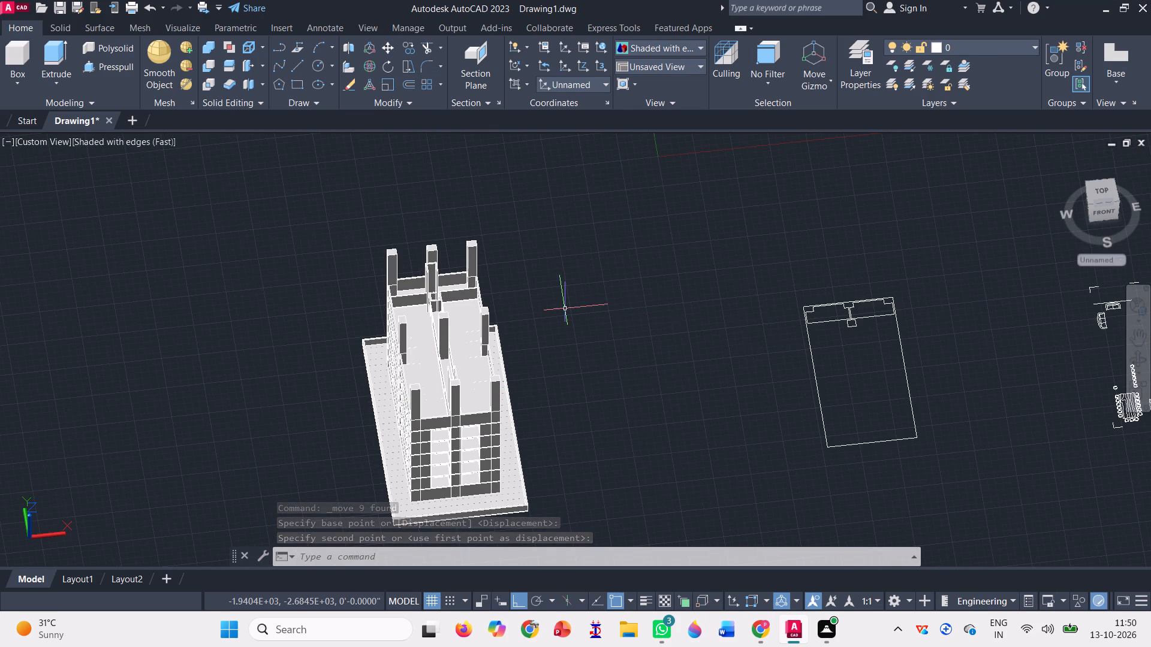
key("Escape")
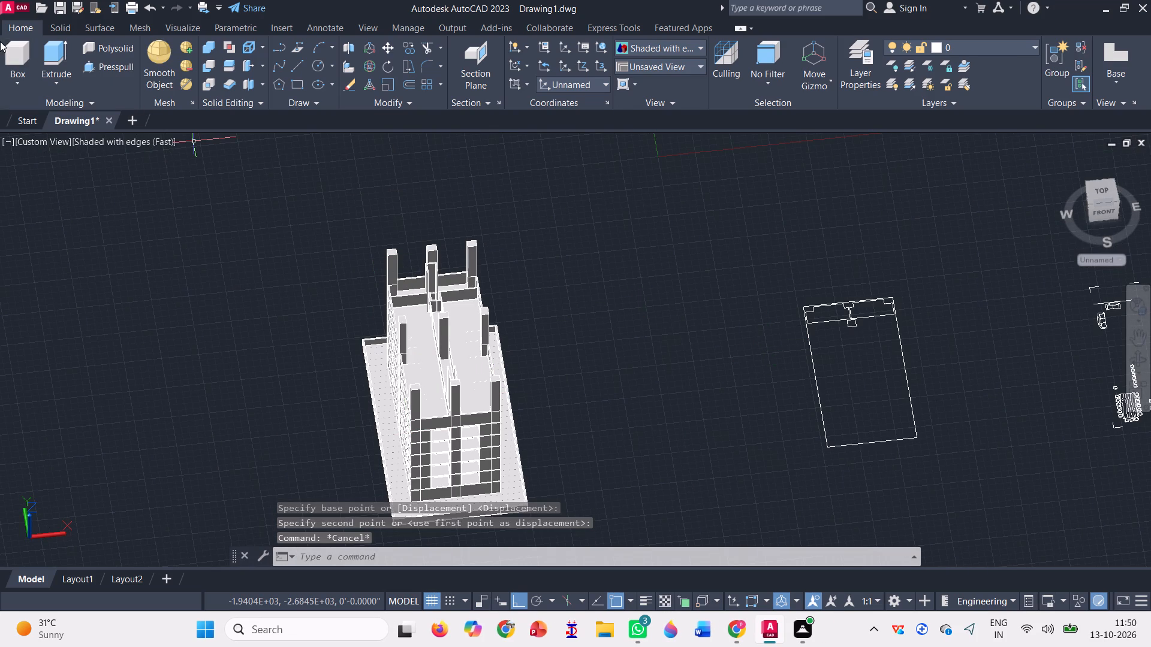
Draw a 6" high slab box on top of the placed floor, from the walls' top southeast corner to their top northwest corner.
left_click(16, 47)
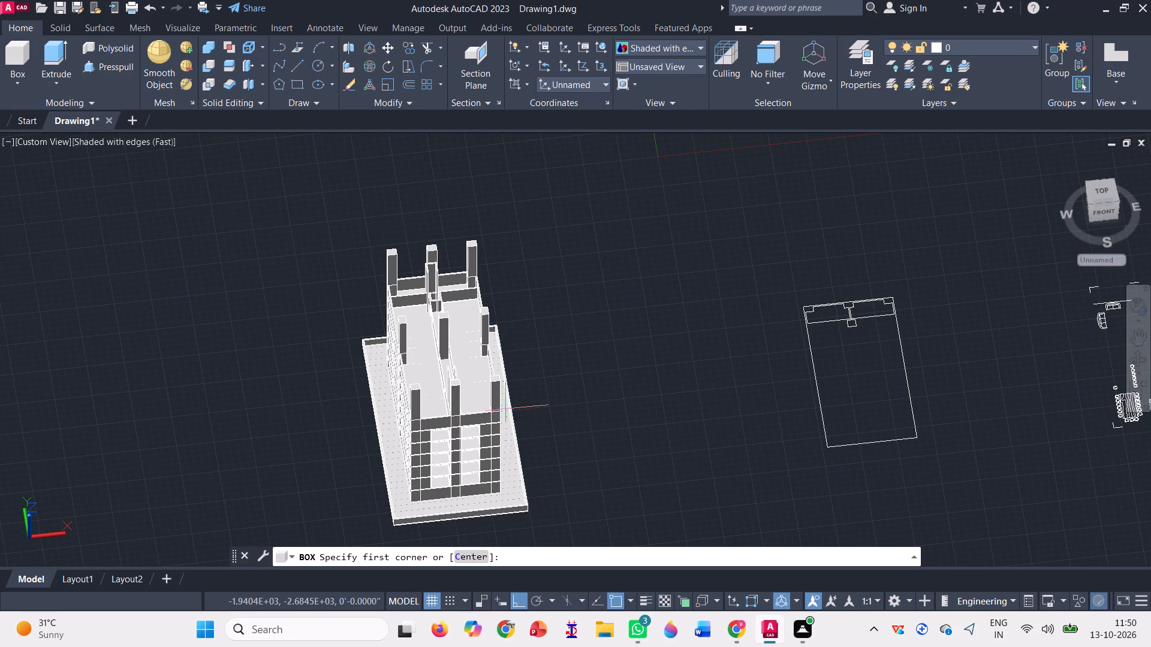
scroll(505, 409, "up", 8)
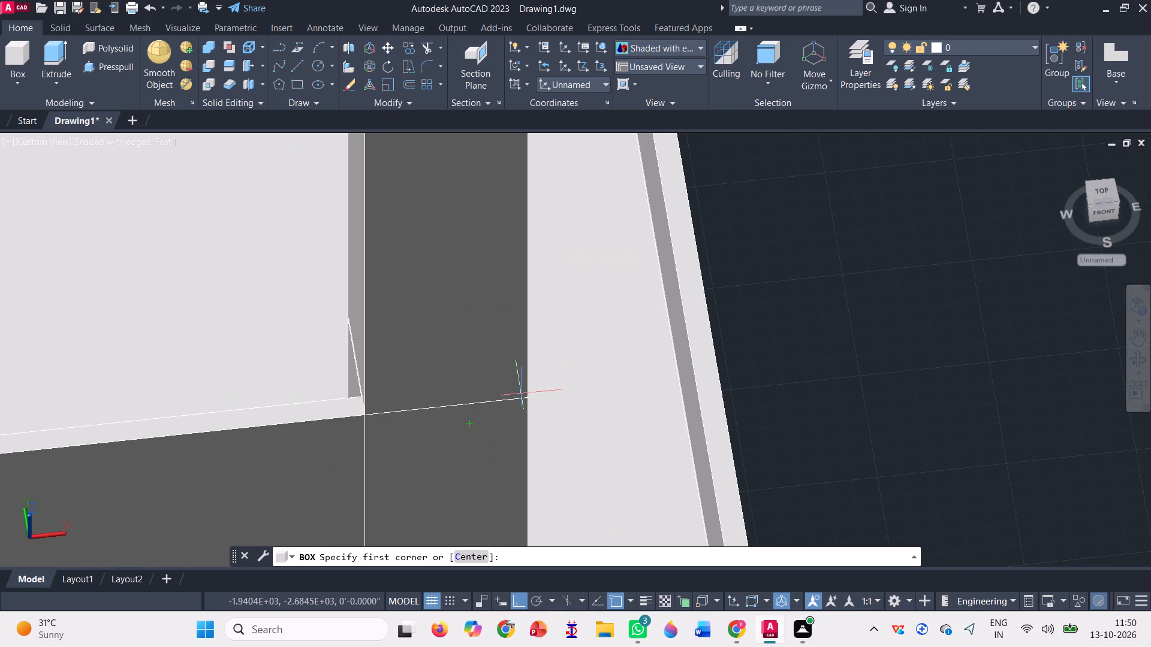
left_click(529, 397)
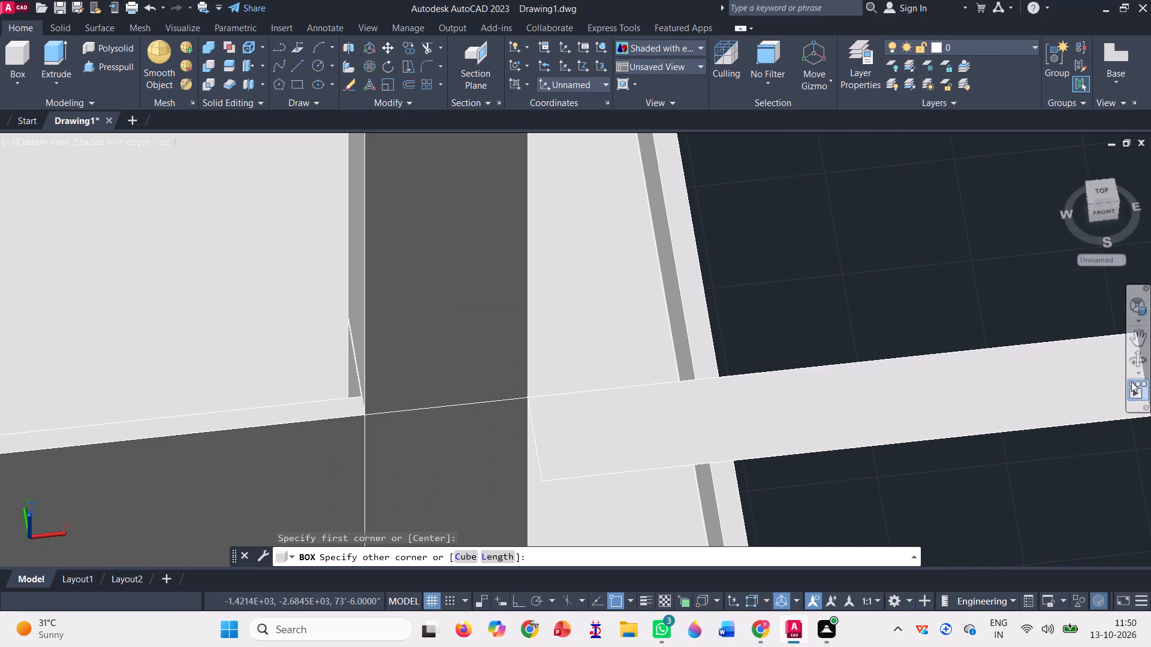
left_click(1137, 357)
left_click_drag(795, 286, 586, 317)
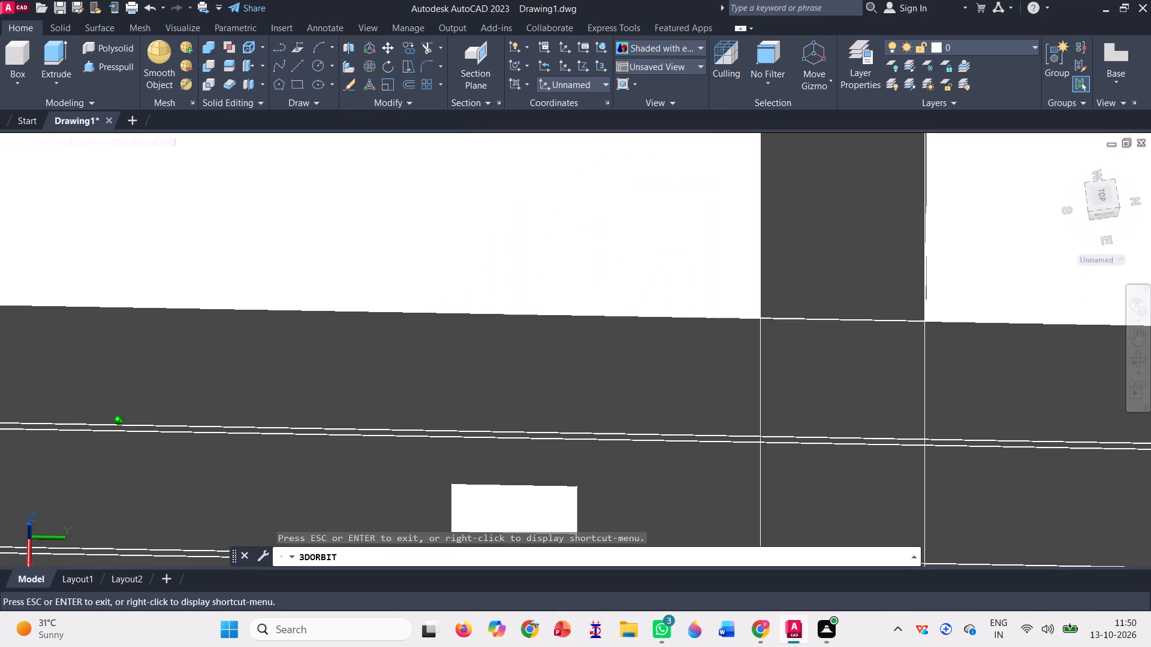
left_click_drag(586, 317, 396, 298)
scroll(403, 292, "down", 20)
scroll(403, 292, "down", 6)
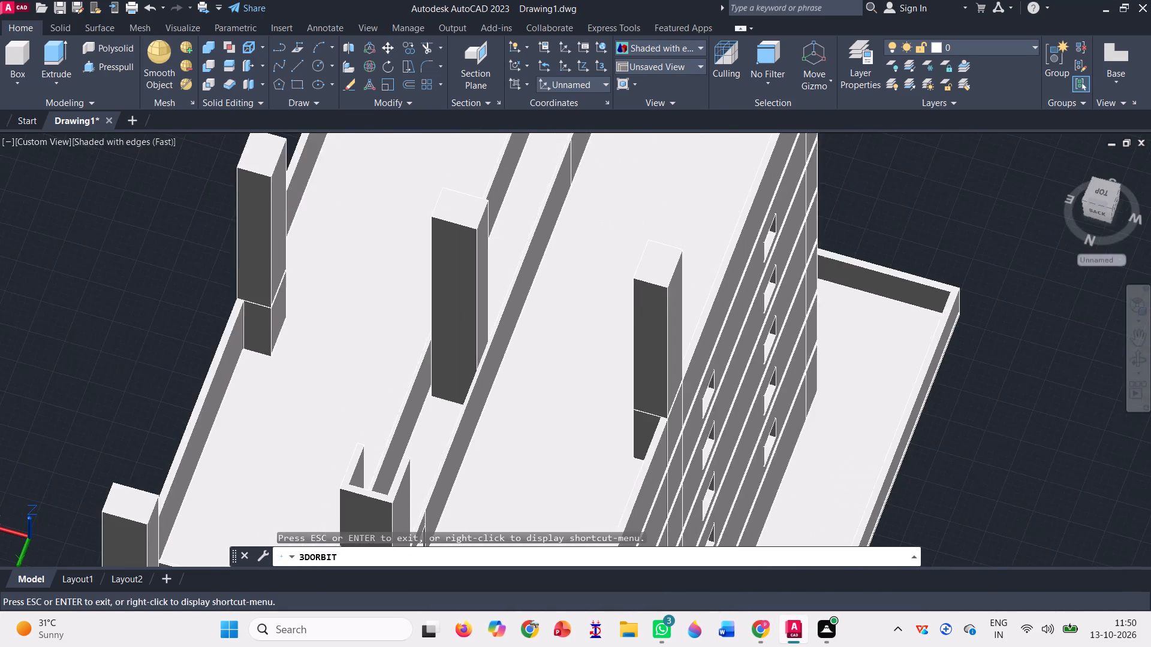
scroll(559, 274, "down", 15)
key("Escape")
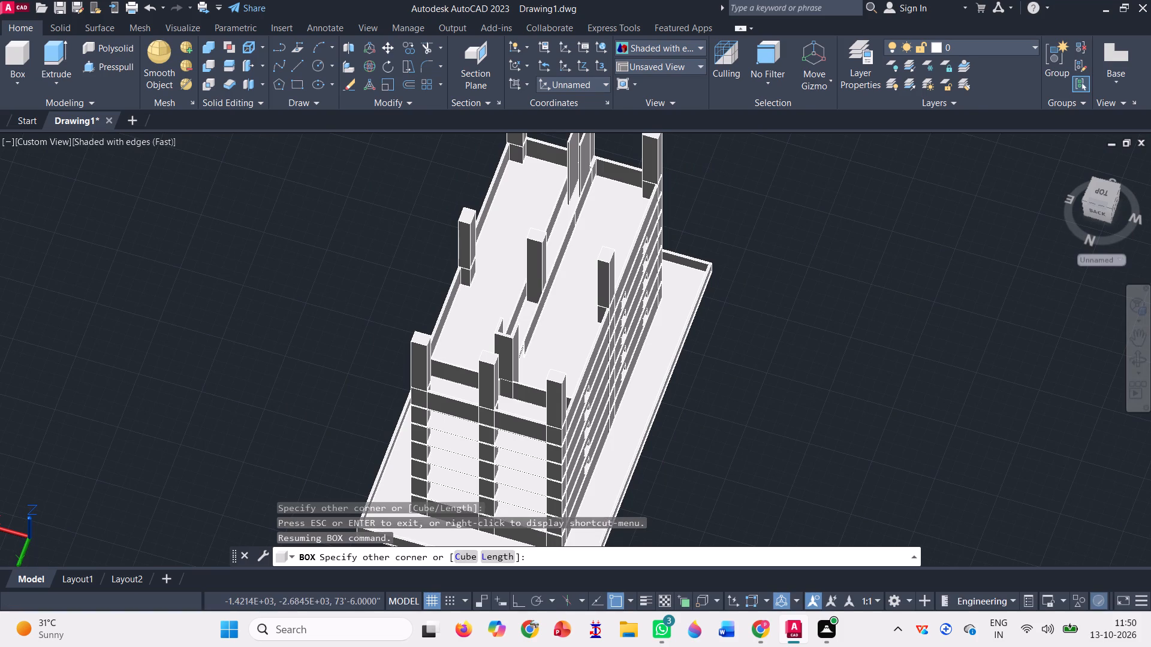
scroll(568, 440, "up", 4)
scroll(532, 386, "up", 4)
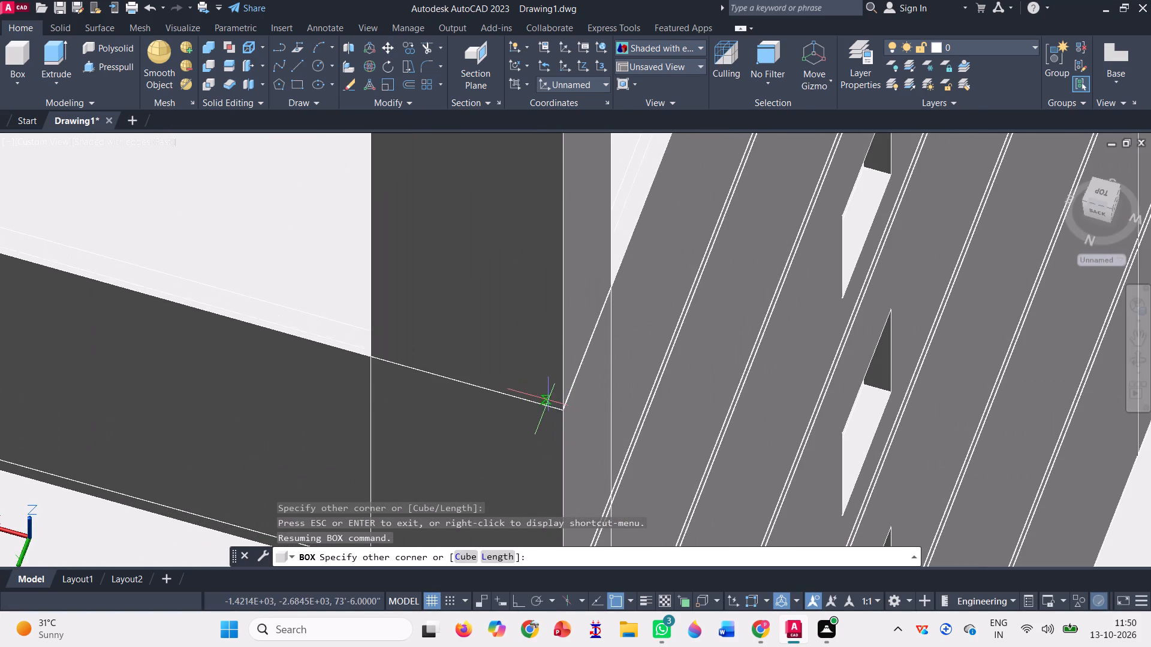
left_click(562, 410)
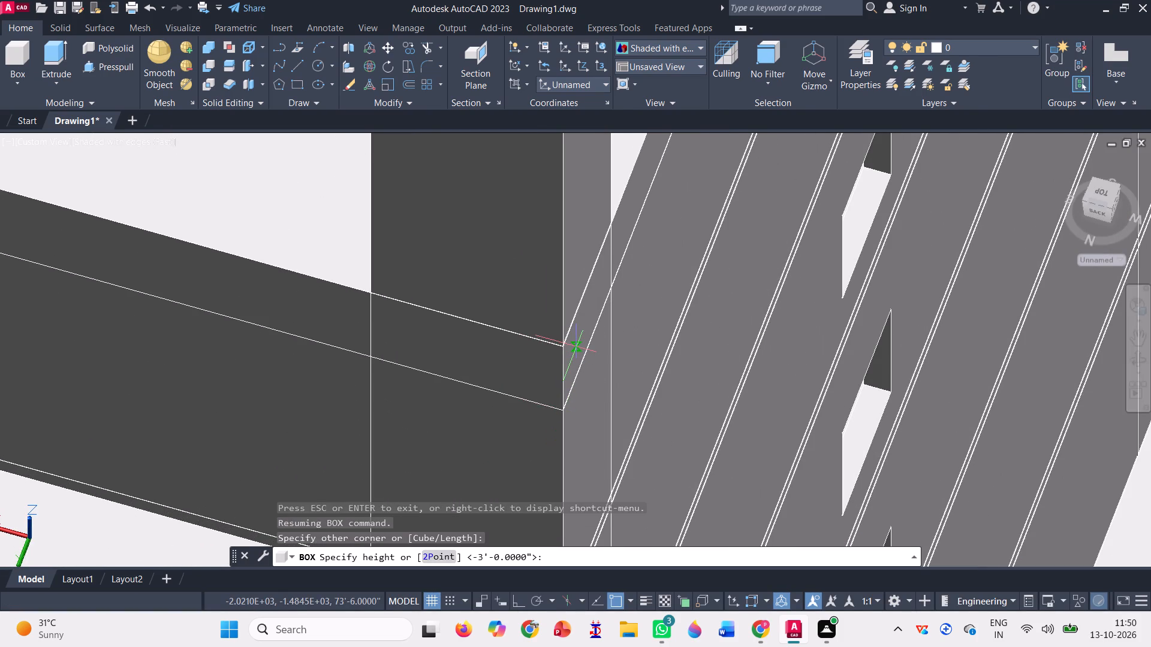
type("6\"")
key("Return")
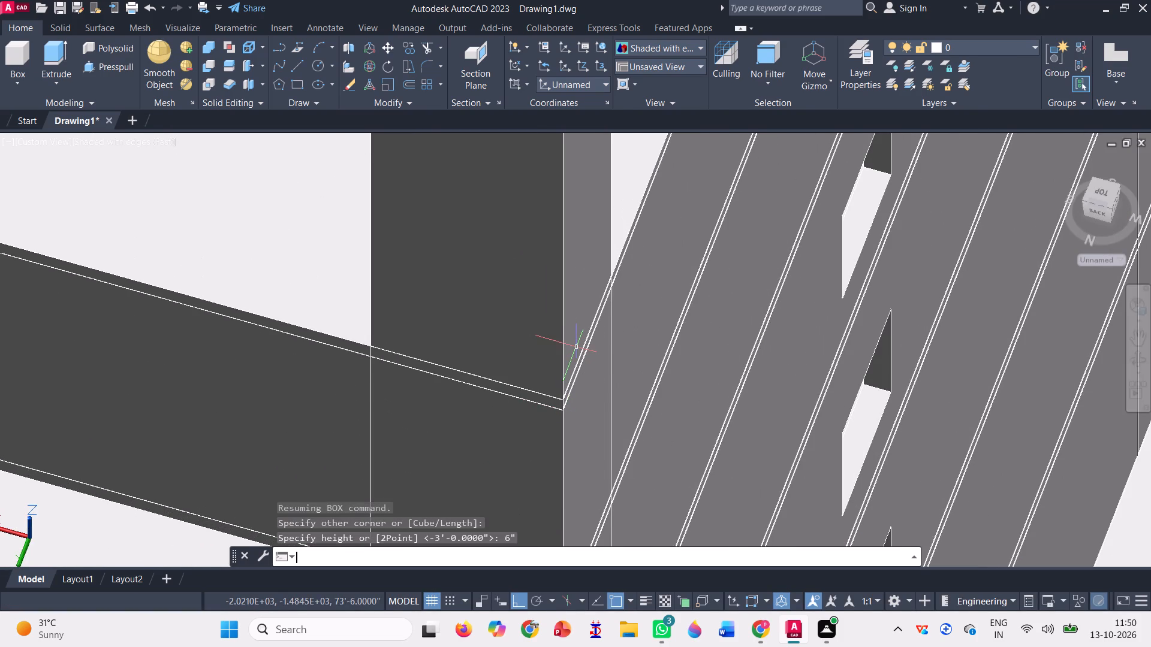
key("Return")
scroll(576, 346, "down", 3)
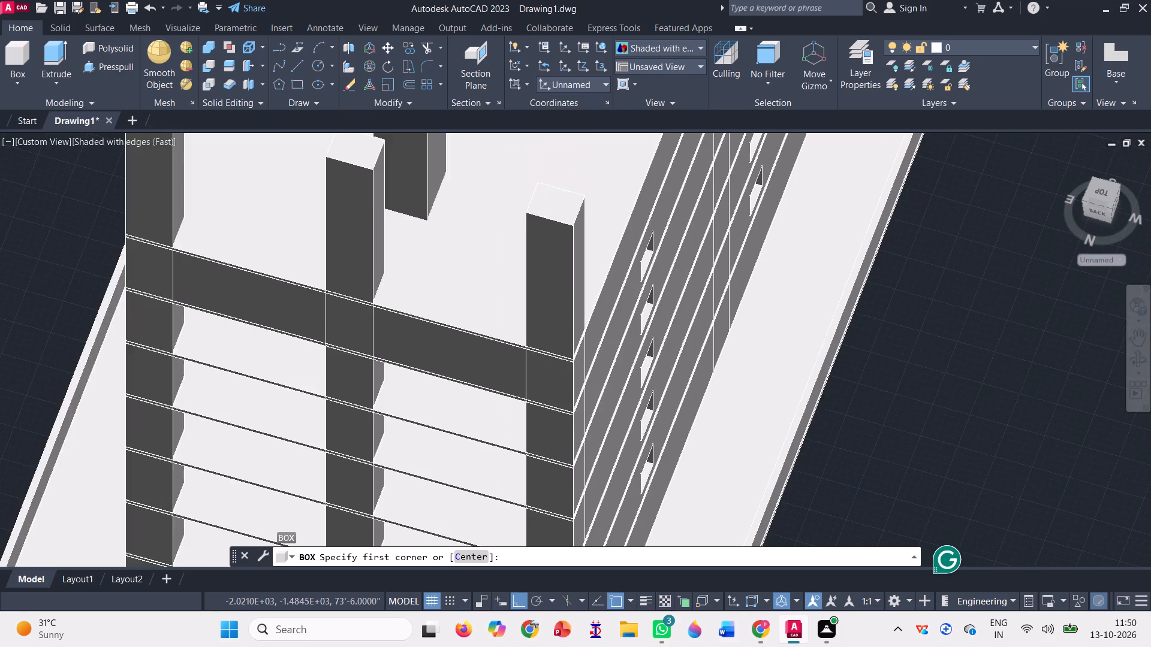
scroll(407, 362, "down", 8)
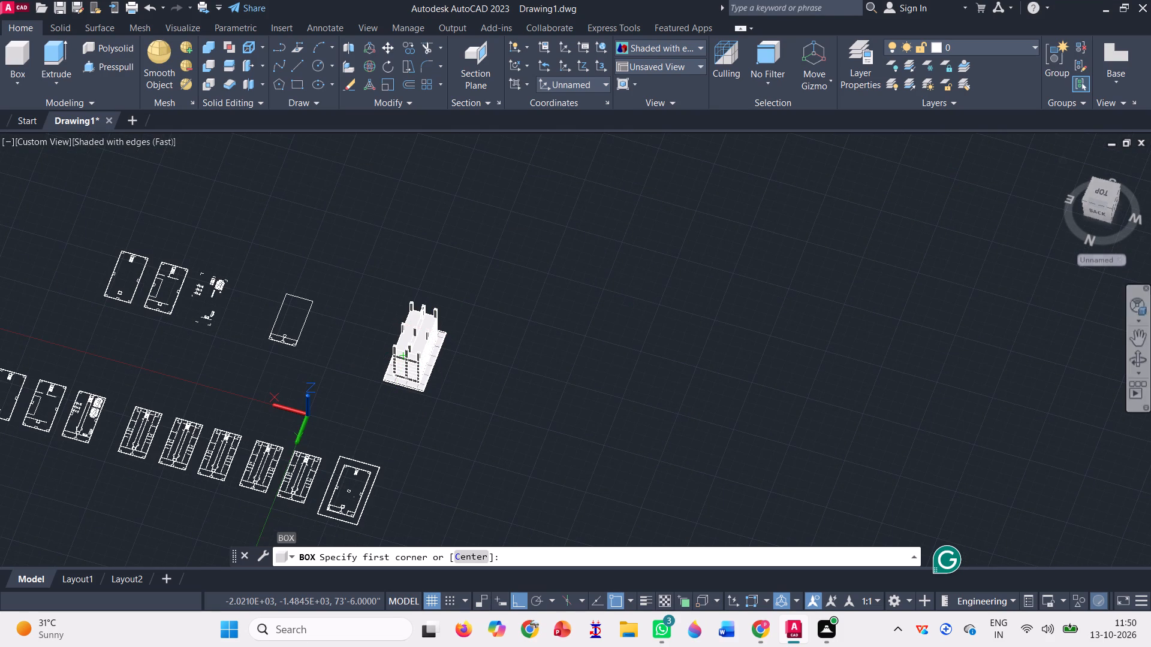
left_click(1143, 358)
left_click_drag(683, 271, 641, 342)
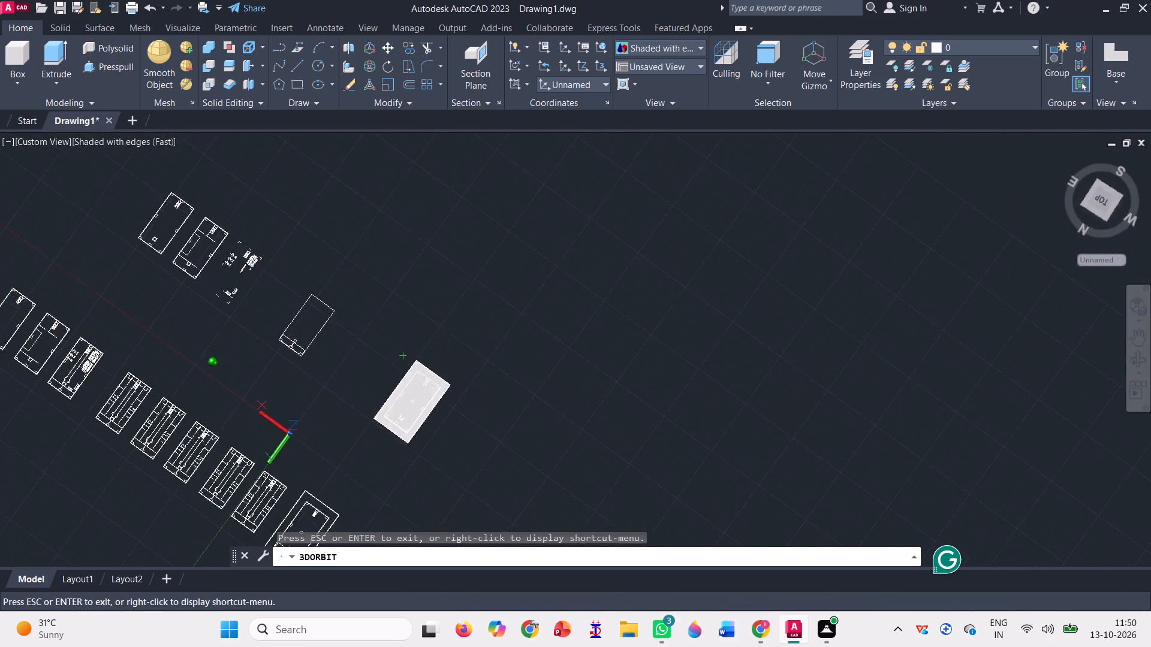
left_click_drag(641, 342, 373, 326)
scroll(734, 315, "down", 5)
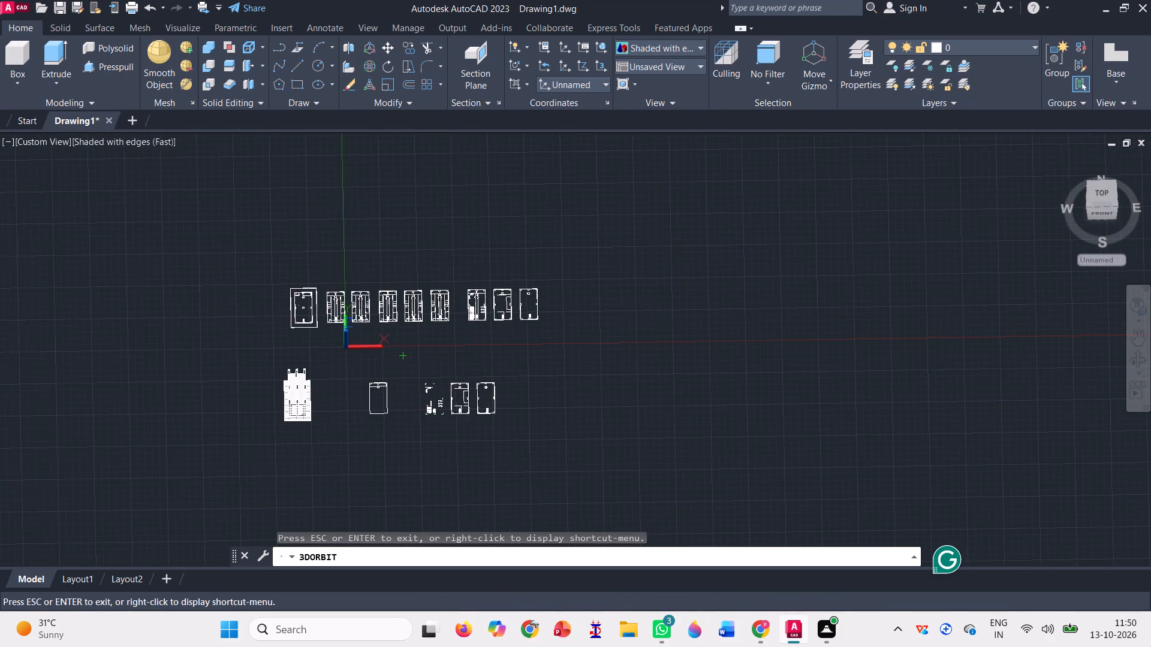
Erase the remaining floor plan linework of the finished storey beside the tower, including its leftover corner column outline.
scroll(218, 487, "up", 3)
scroll(537, 405, "up", 4)
scroll(424, 373, "up", 2)
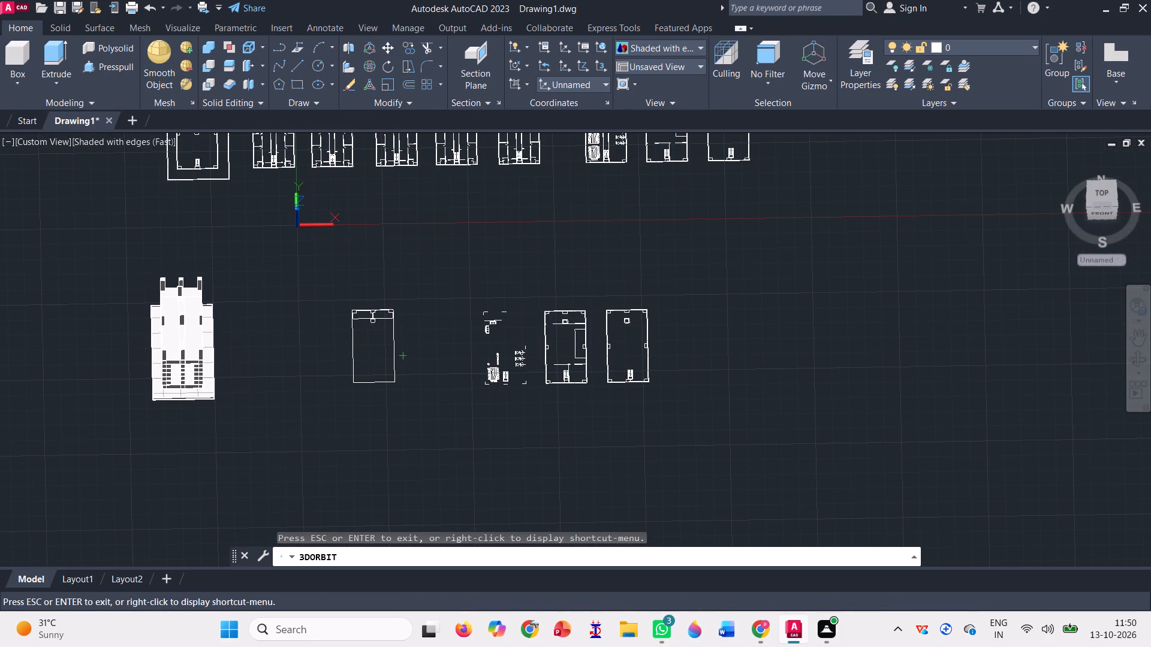
left_click_drag(222, 438, 275, 449)
key("Escape")
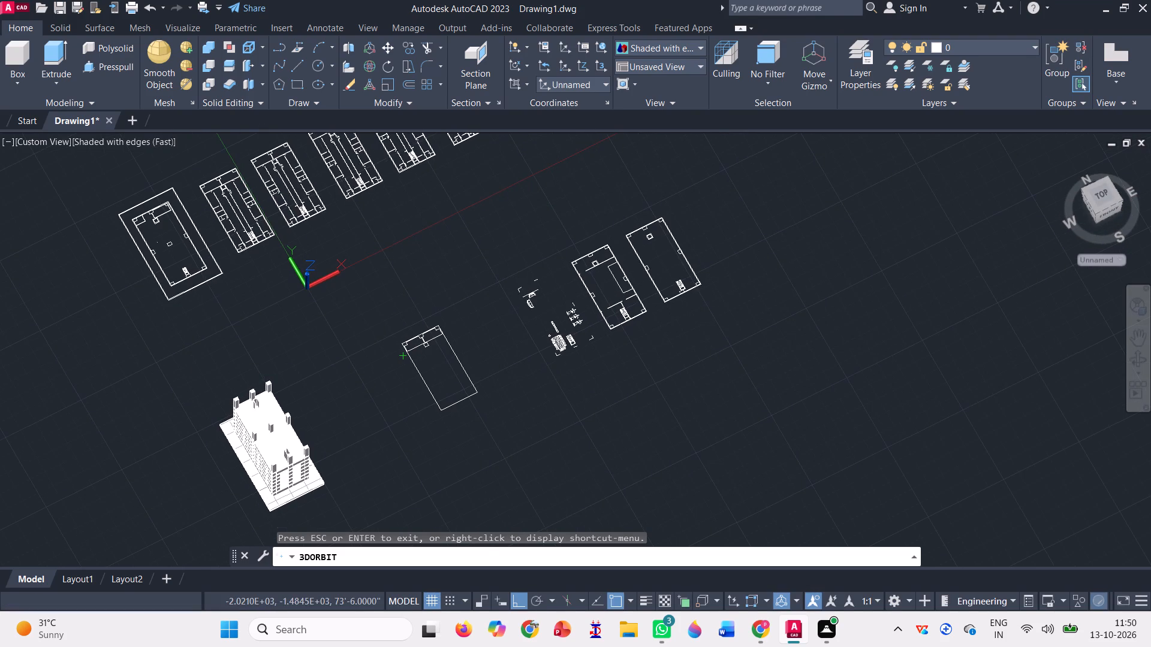
scroll(436, 393, "up", 3)
left_click(628, 456)
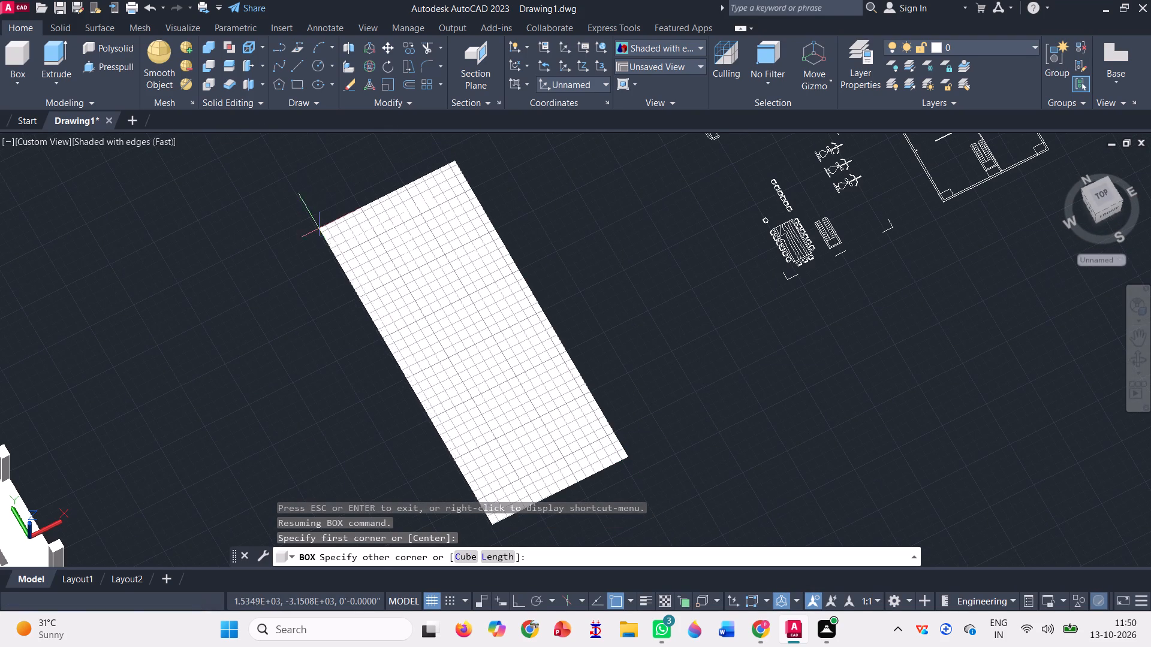
key("Escape")
left_click(558, 394)
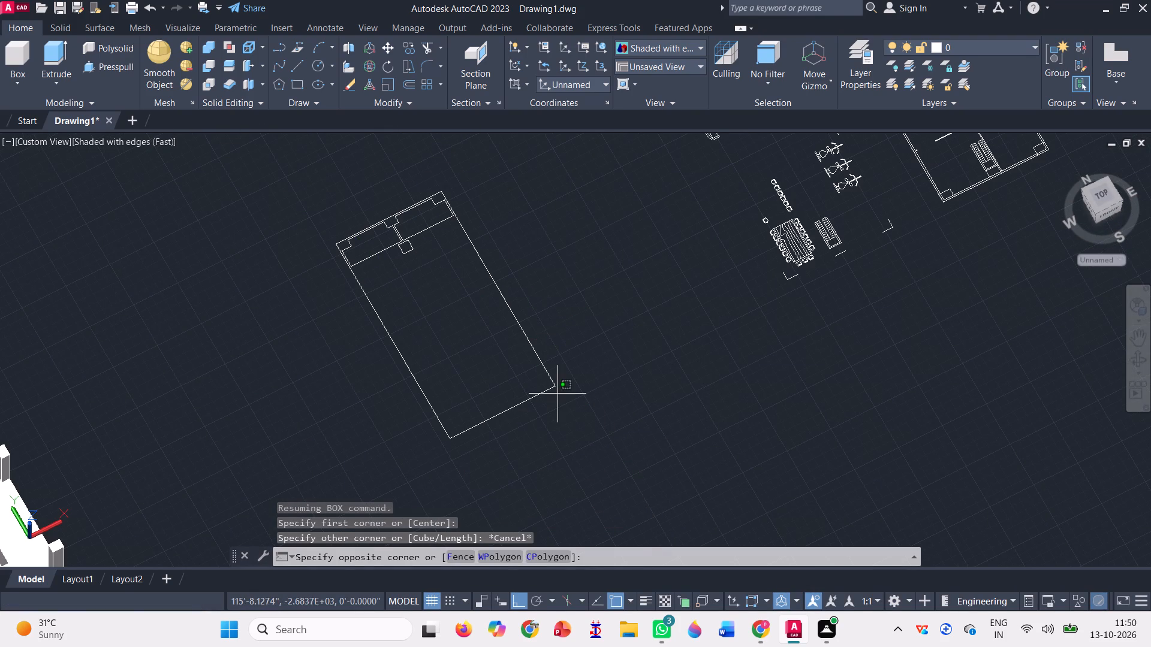
left_click(317, 204)
key("Delete")
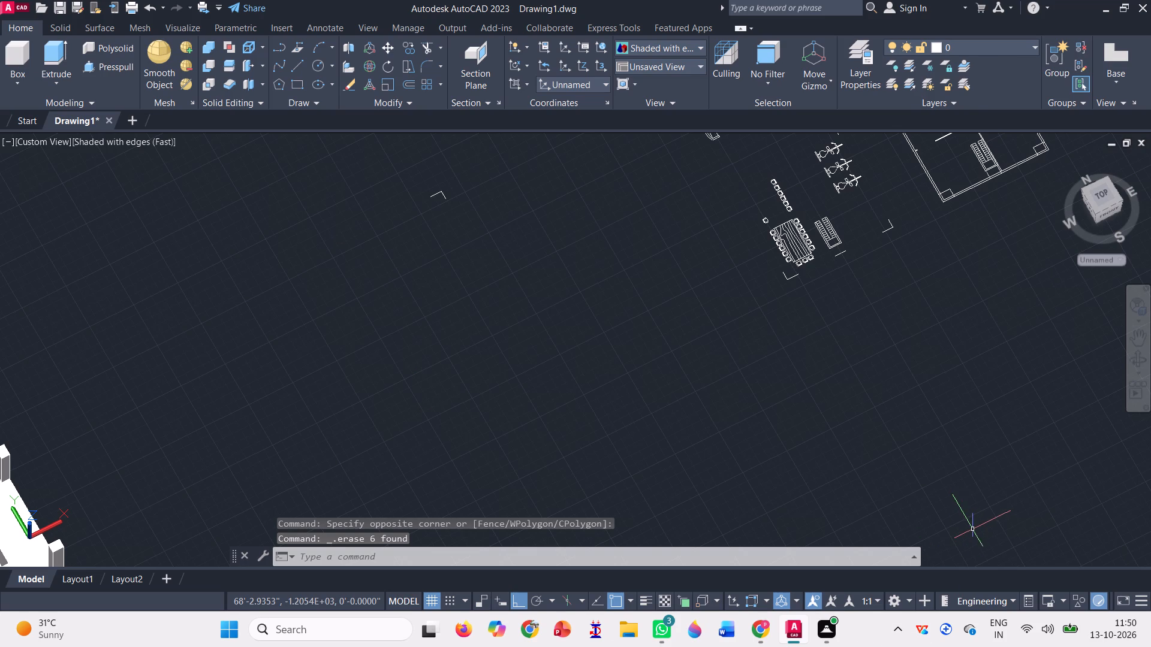
left_click(580, 314)
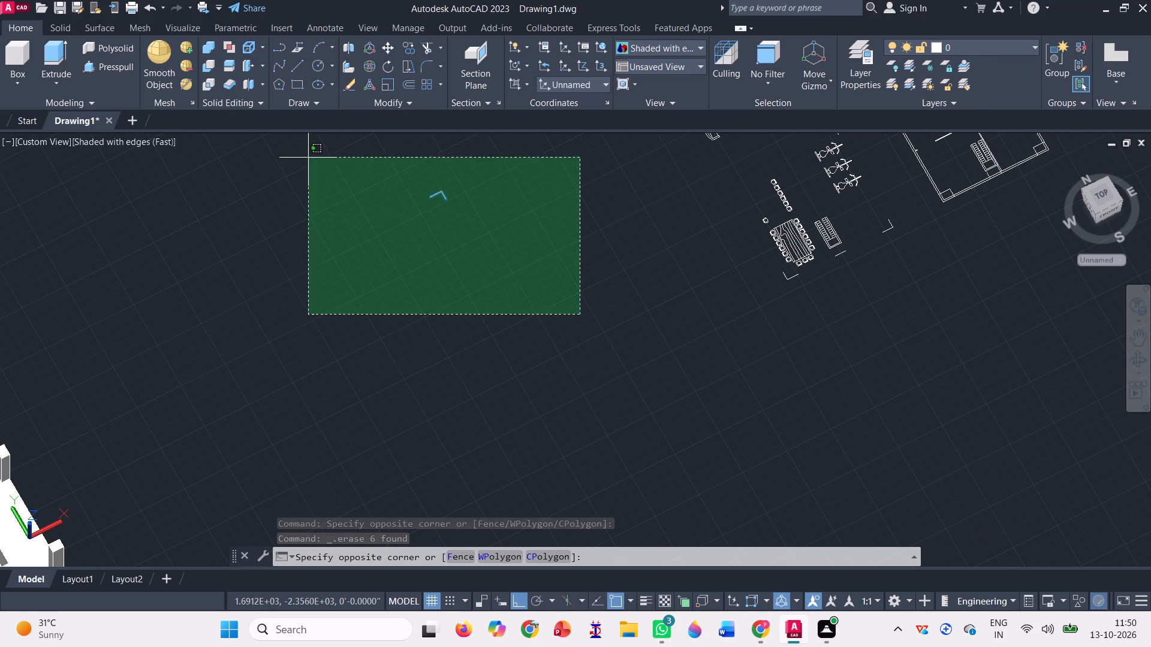
left_click(304, 149)
key("Delete")
Erase the leftover furniture, stair and column fragments west of the two remaining lower-row floor plans.
scroll(304, 150, "down", 2)
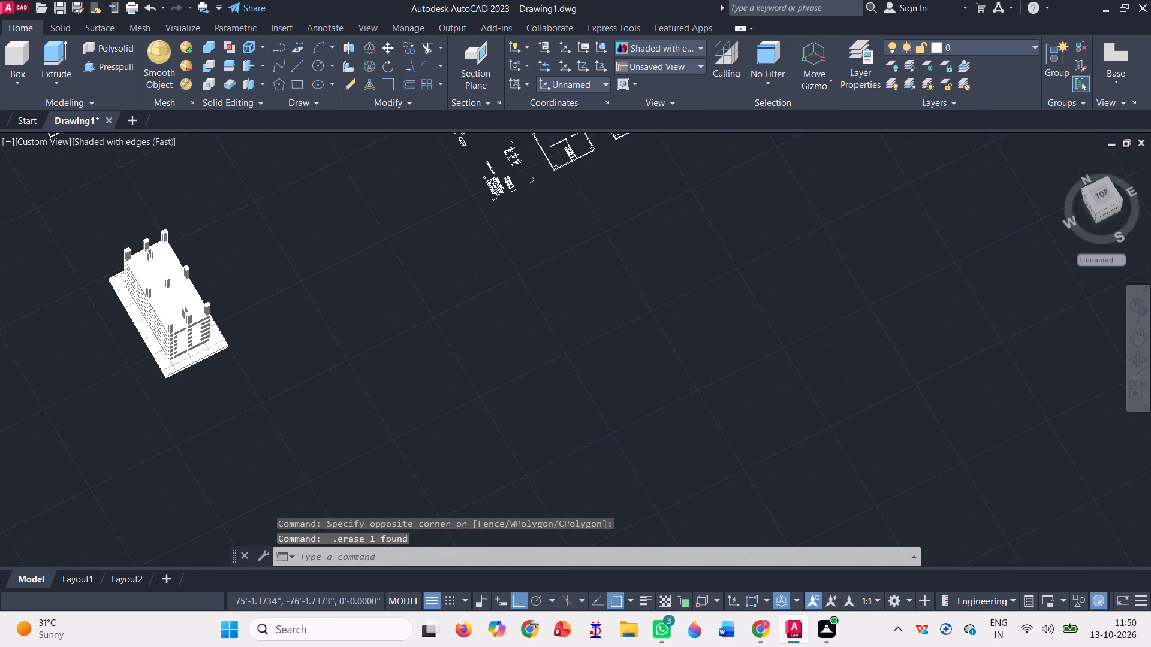
scroll(329, 356, "down", 2)
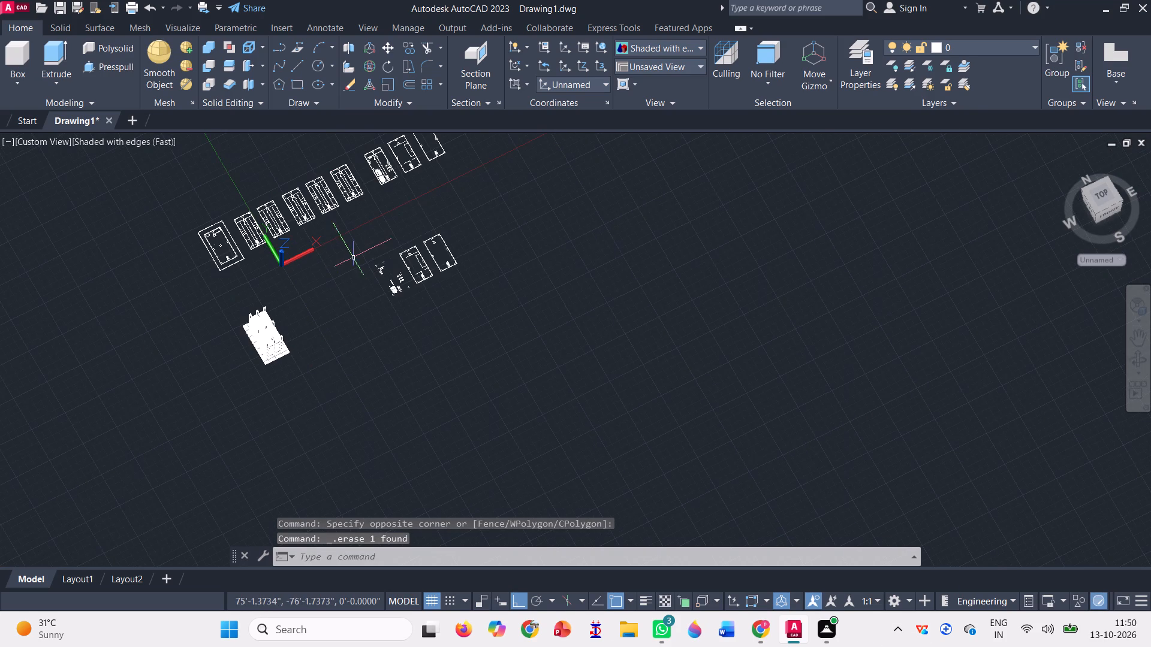
scroll(353, 256, "up", 2)
scroll(538, 341, "up", 1)
scroll(403, 239, "up", 2)
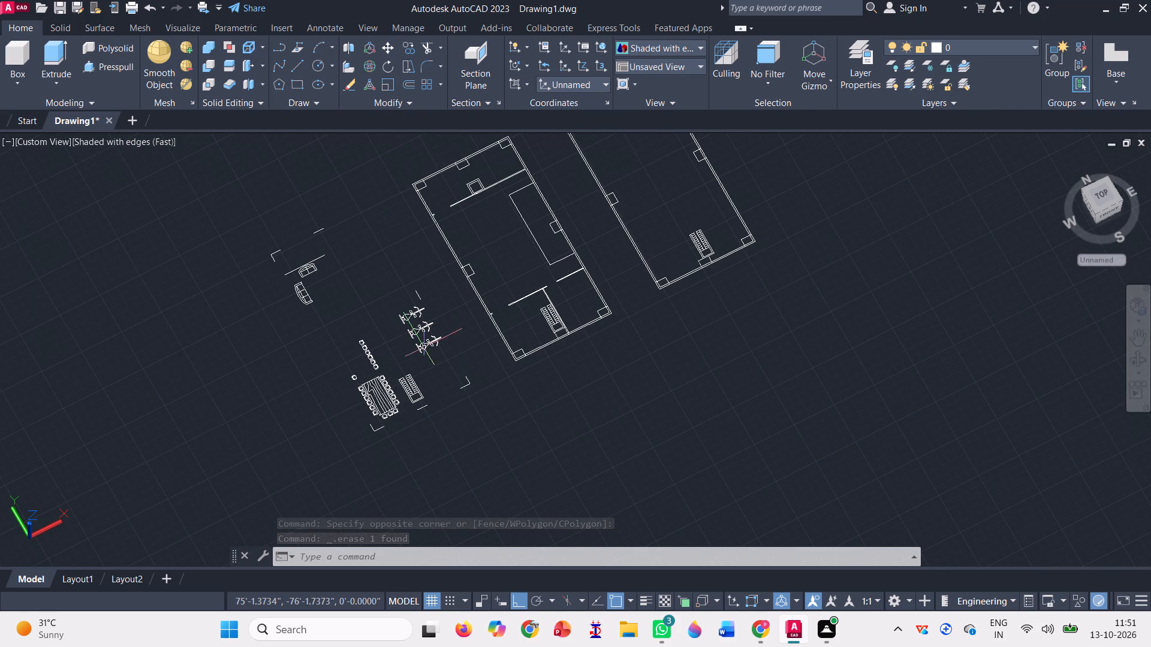
left_click(487, 391)
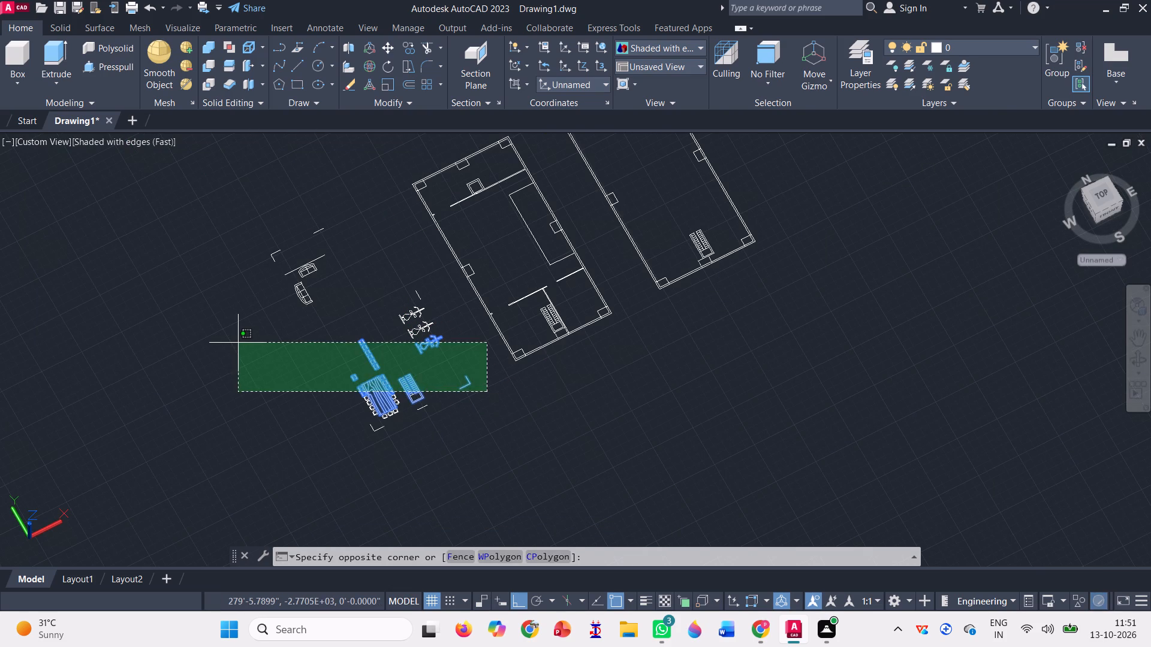
left_click(233, 344)
key("Delete")
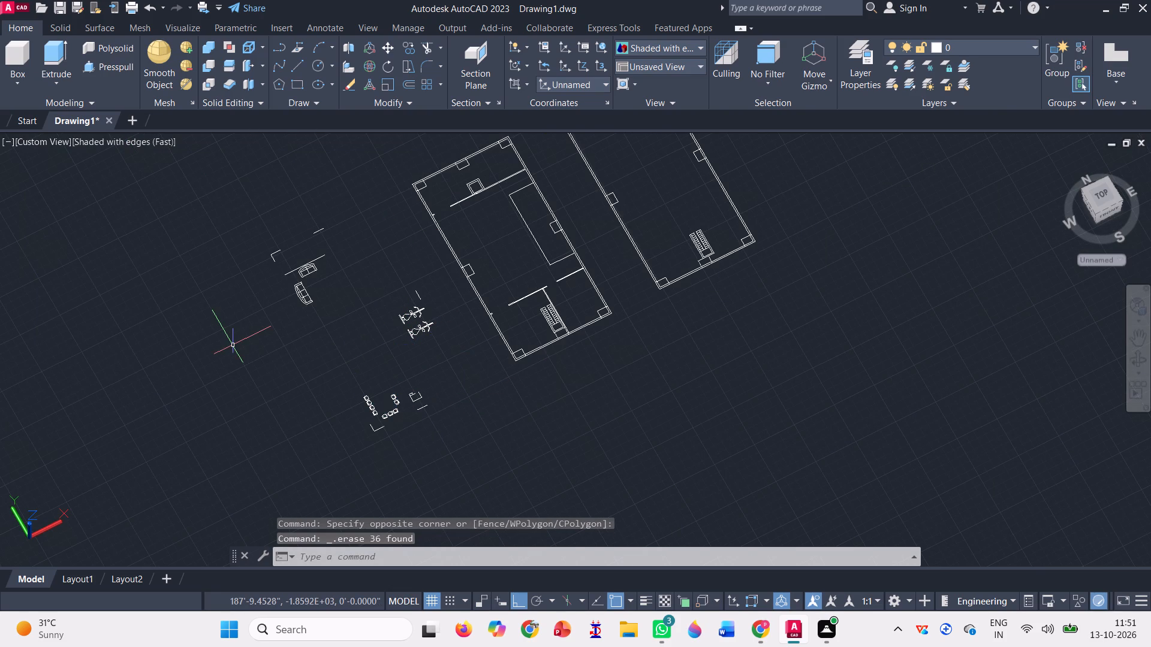
left_click(257, 244)
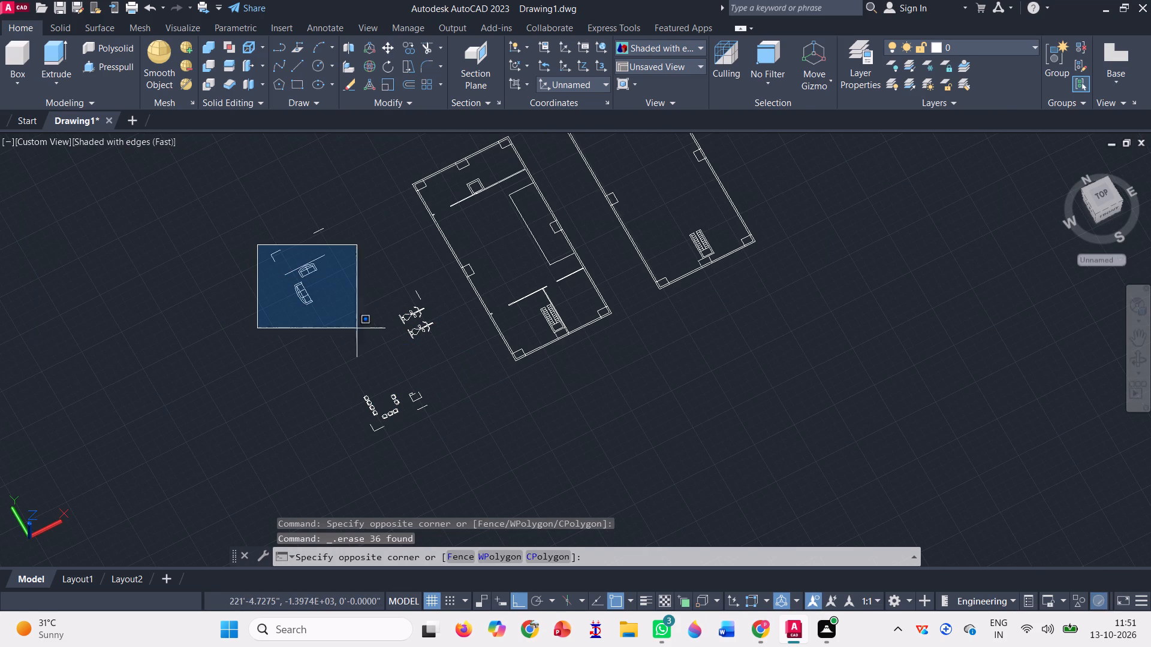
left_click(433, 446)
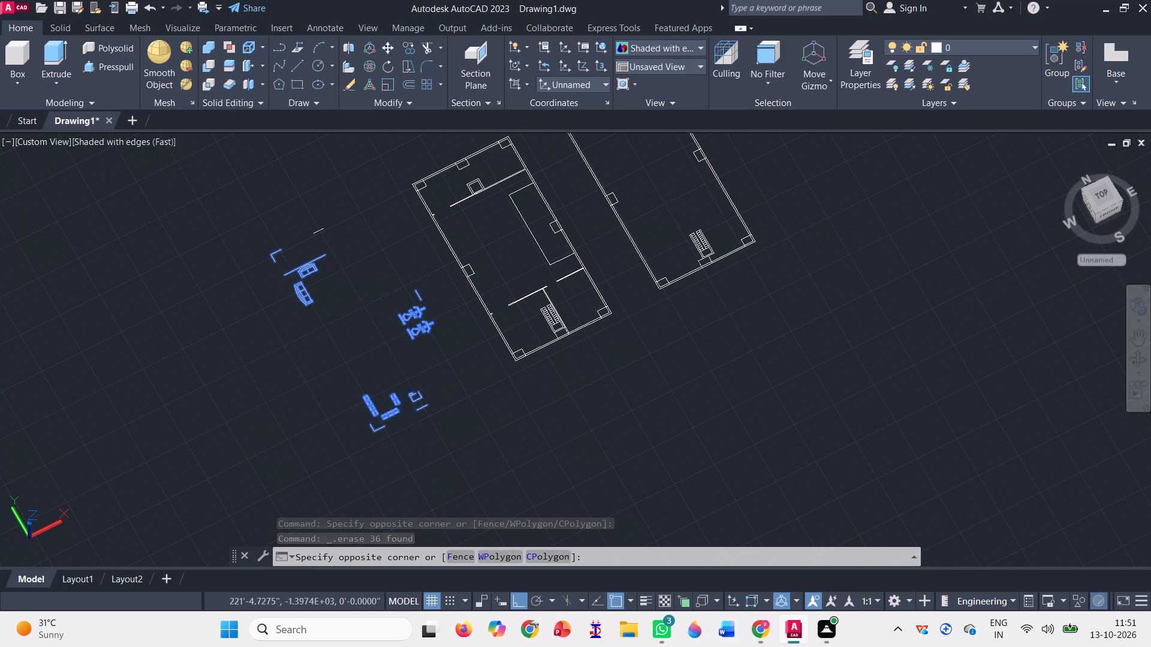
key("Delete")
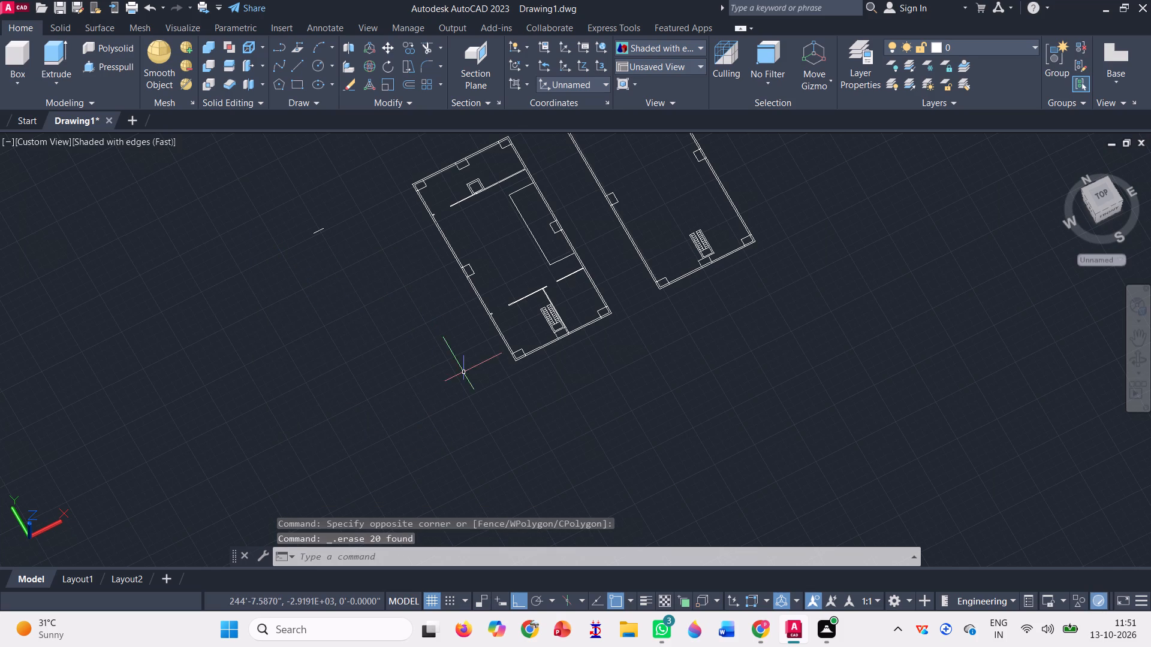
left_click(353, 239)
left_click(158, 226)
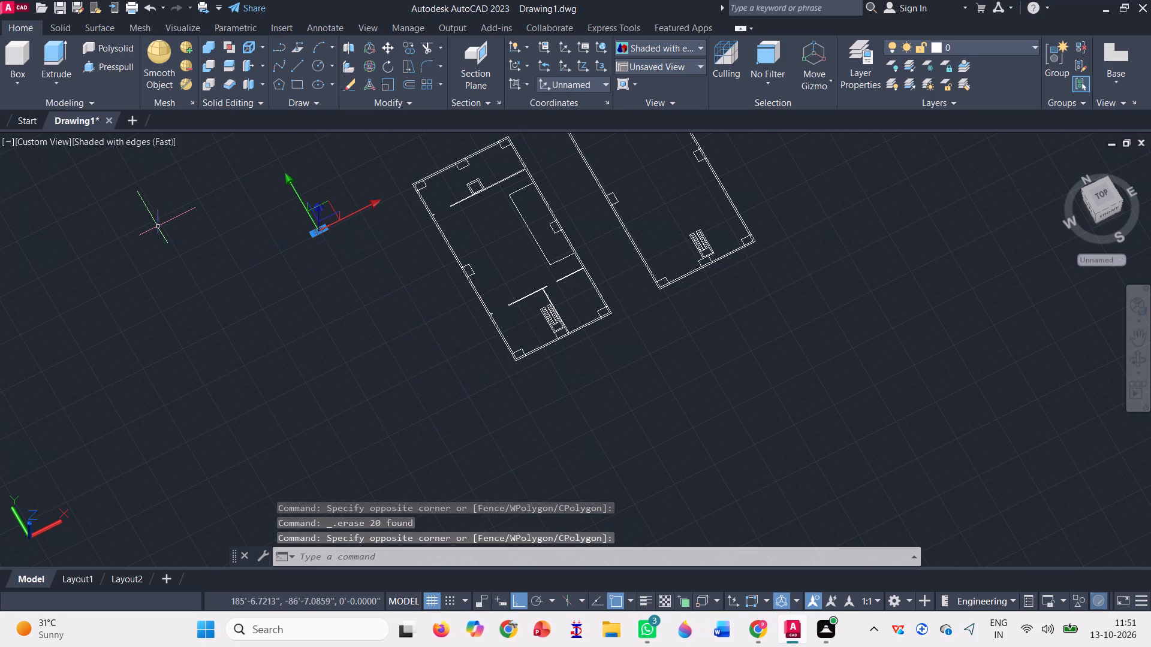
key("Delete")
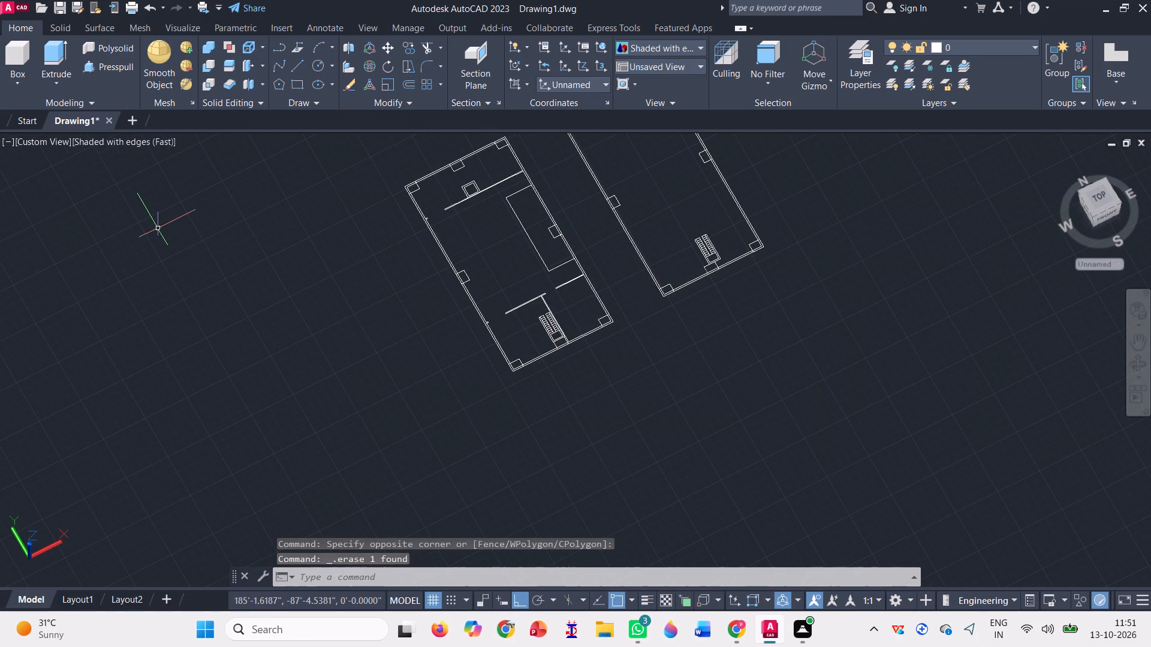
Trim the overlapping column and inner wall lines at the northwest corner column of the floor plan with partition walls.
scroll(159, 230, "down", 1)
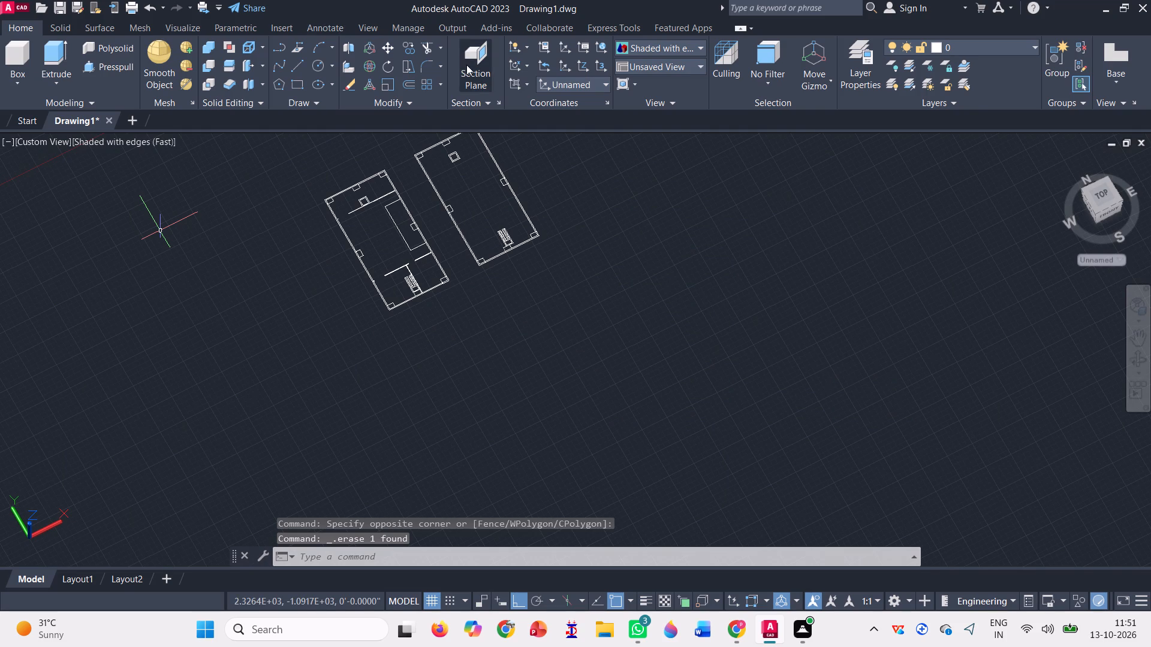
left_click(422, 51)
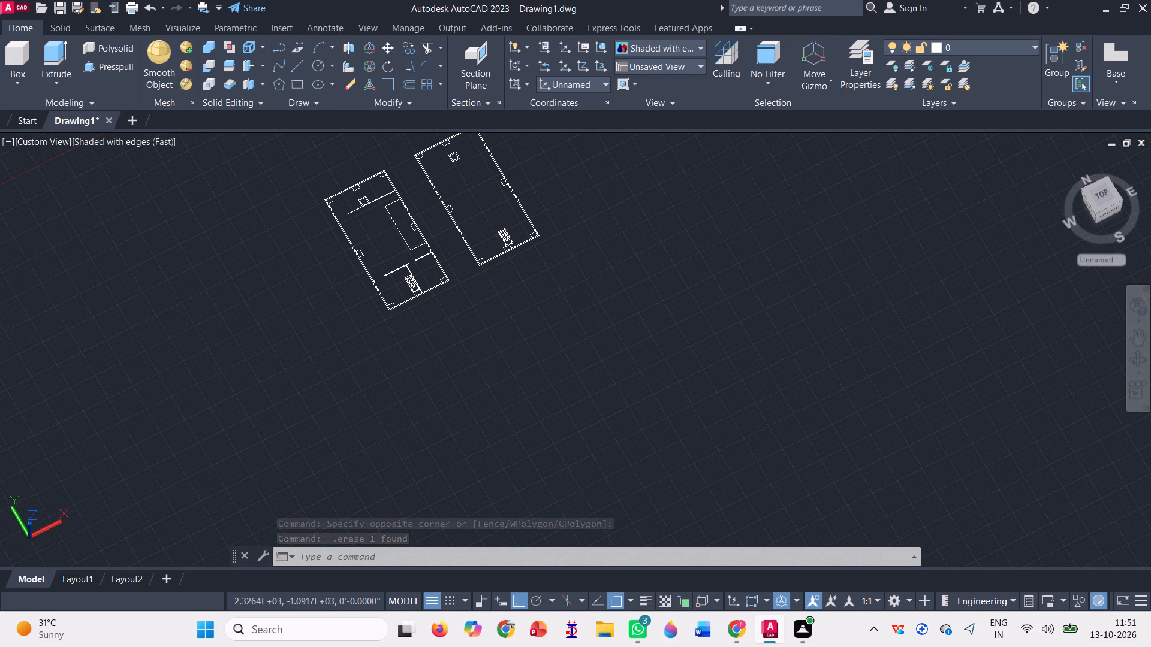
scroll(343, 143, "up", 3)
scroll(280, 343, "up", 4)
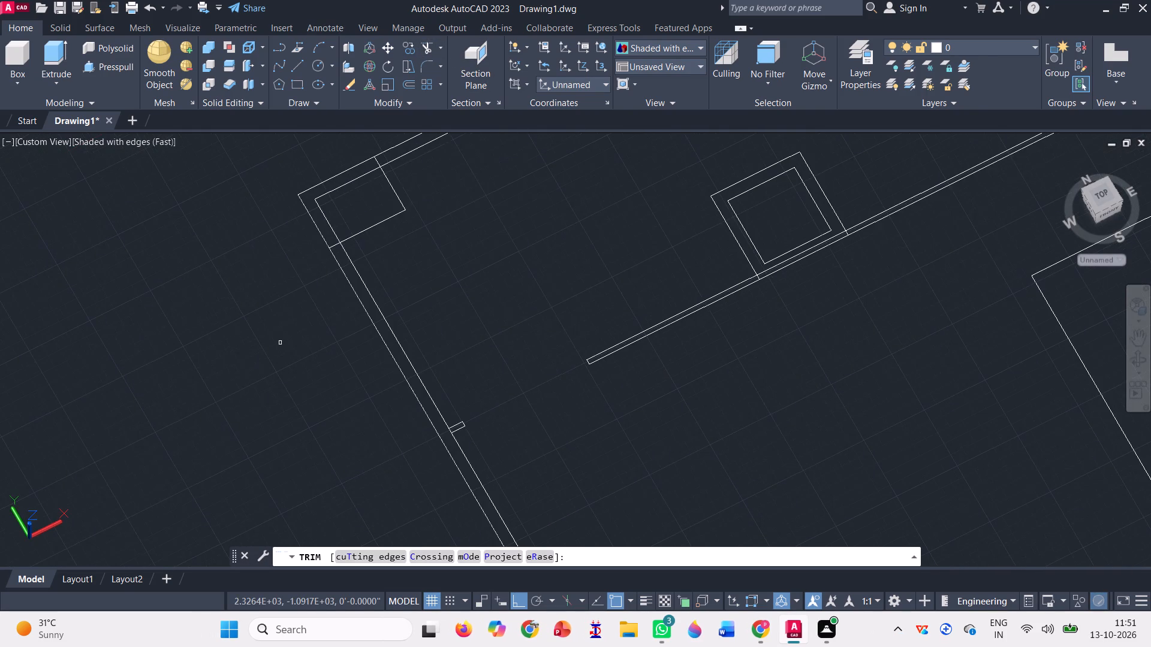
scroll(372, 171, "up", 2)
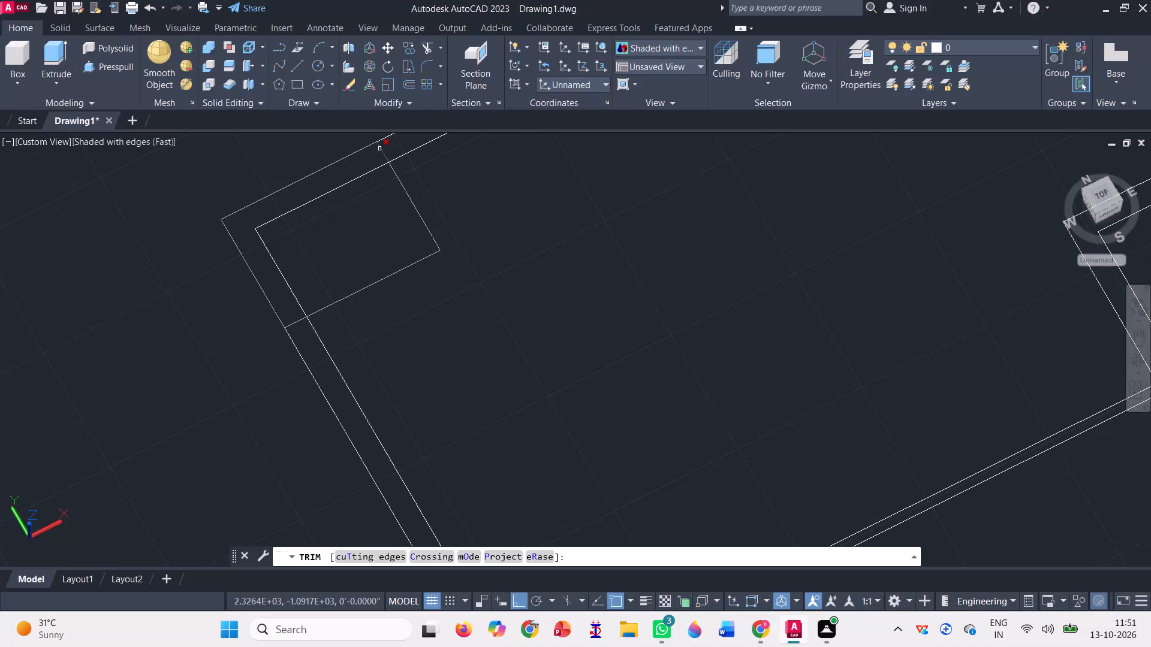
left_click(379, 148)
left_click(293, 323)
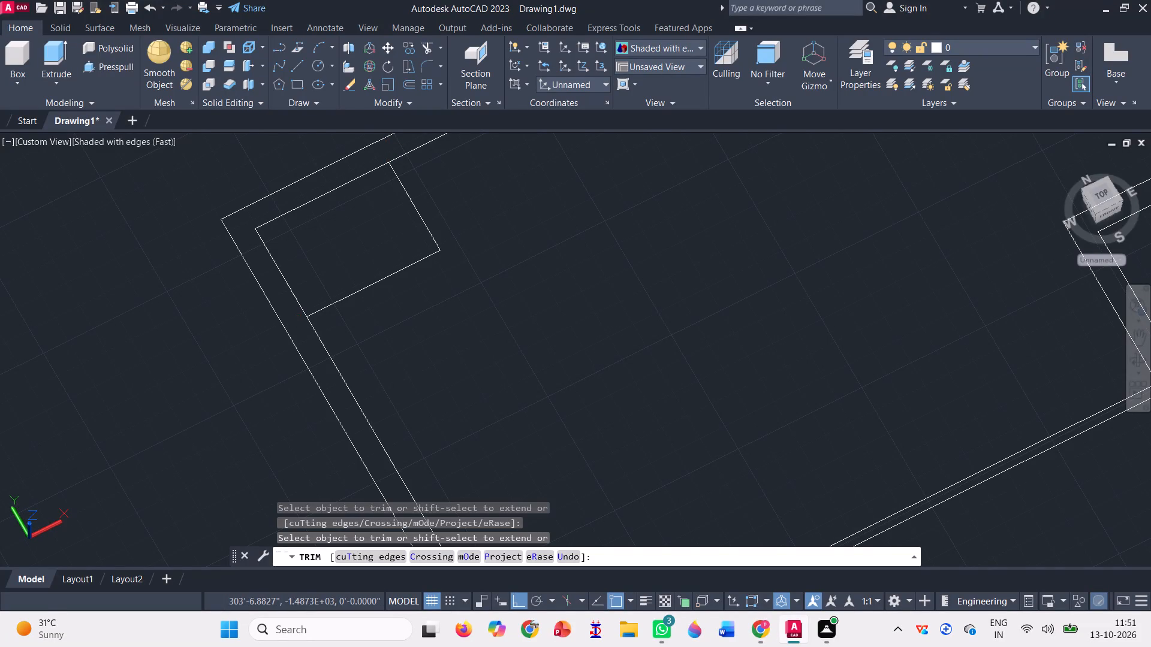
left_click(288, 278)
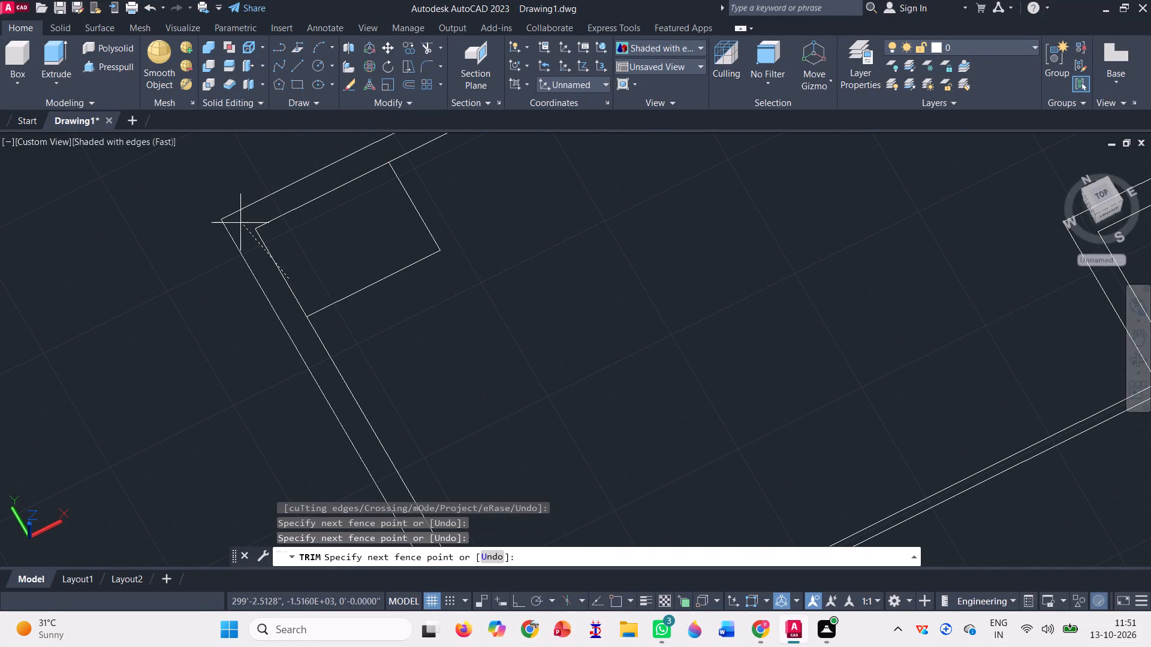
left_click(235, 226)
left_click(267, 245)
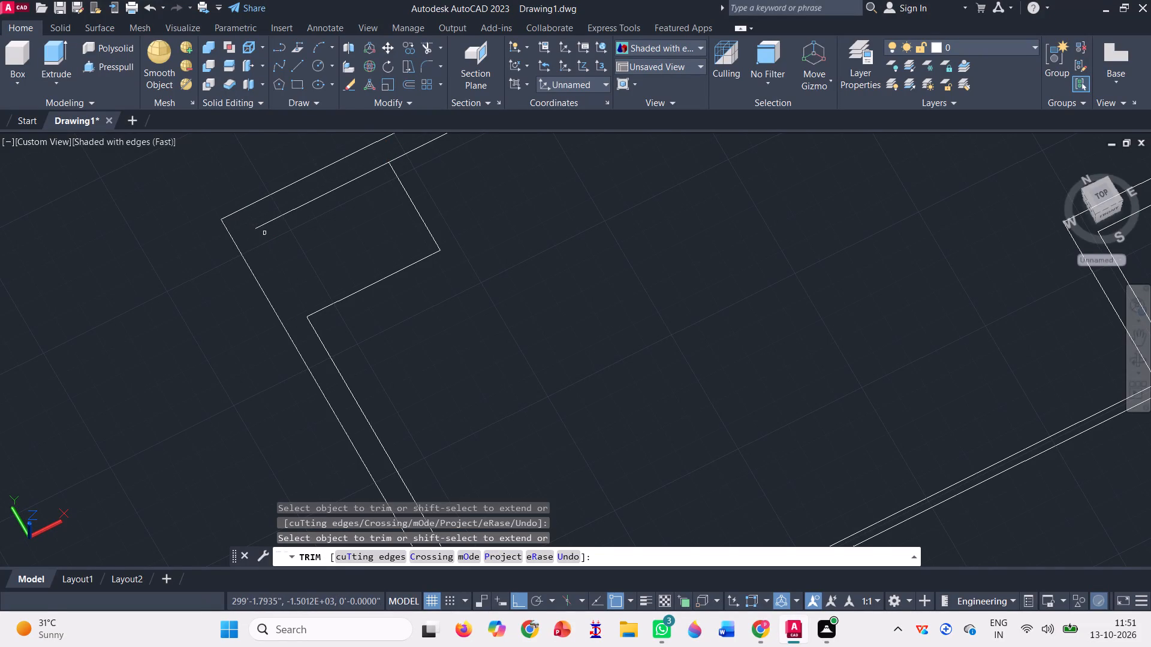
left_click(264, 224)
Trim the overlapping column and inner wall lines at the middle column on the same plan's north wall.
scroll(110, 326, "down", 4)
scroll(195, 268, "up", 3)
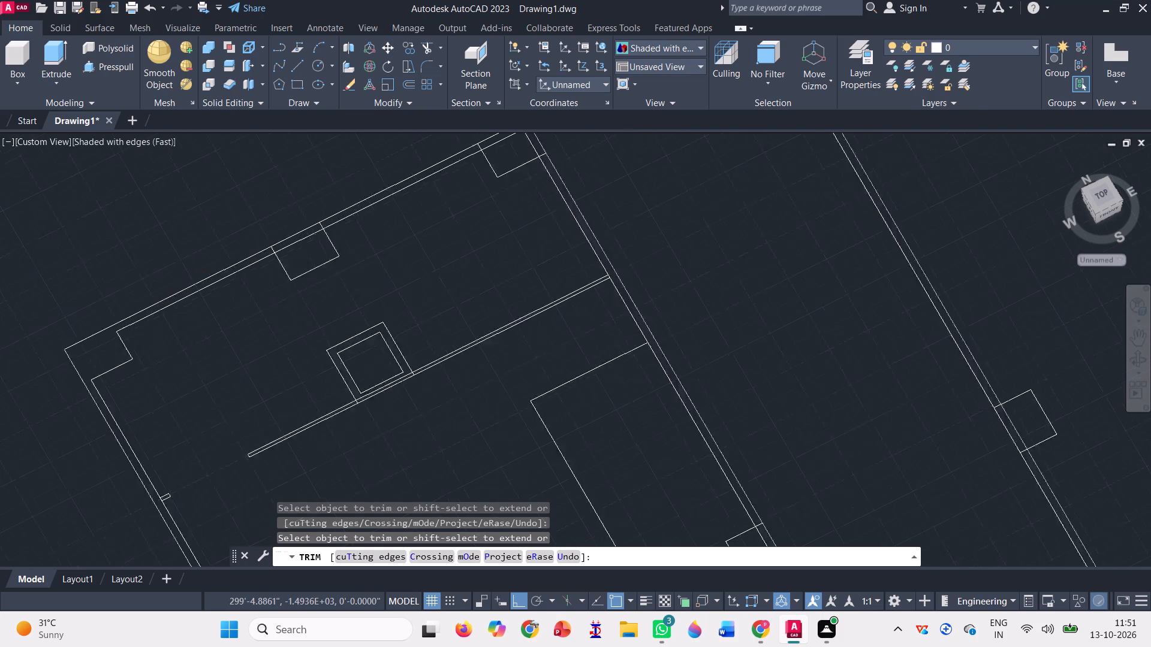
scroll(299, 262, "up", 3)
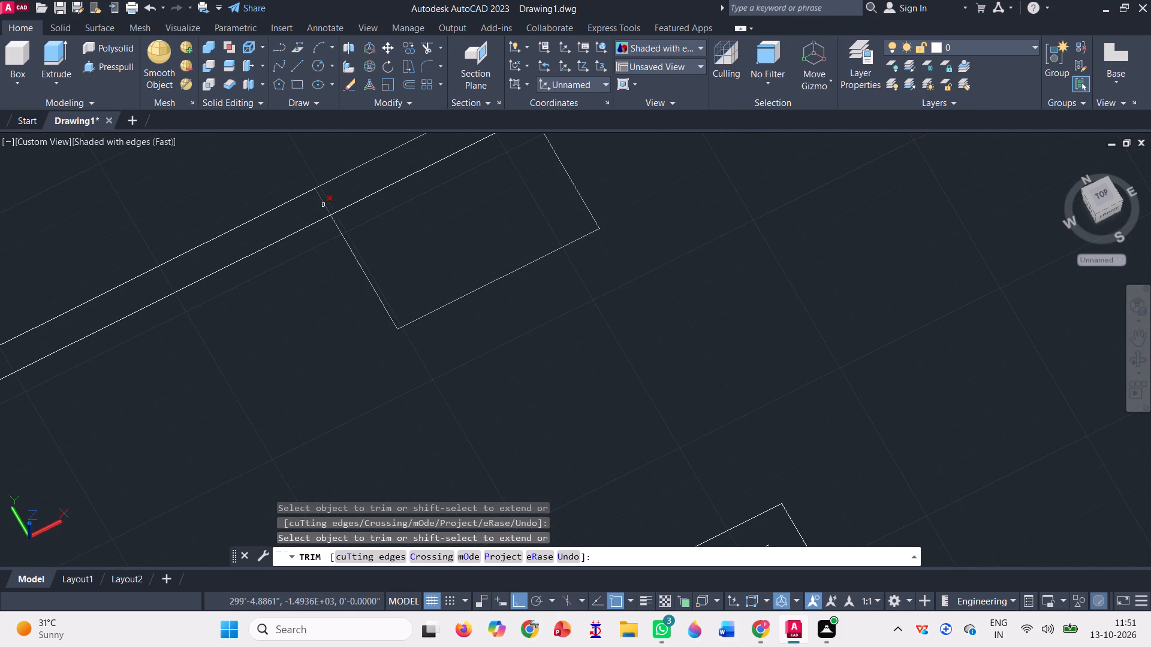
left_click(323, 204)
left_click(346, 205)
scroll(266, 330, "down", 1)
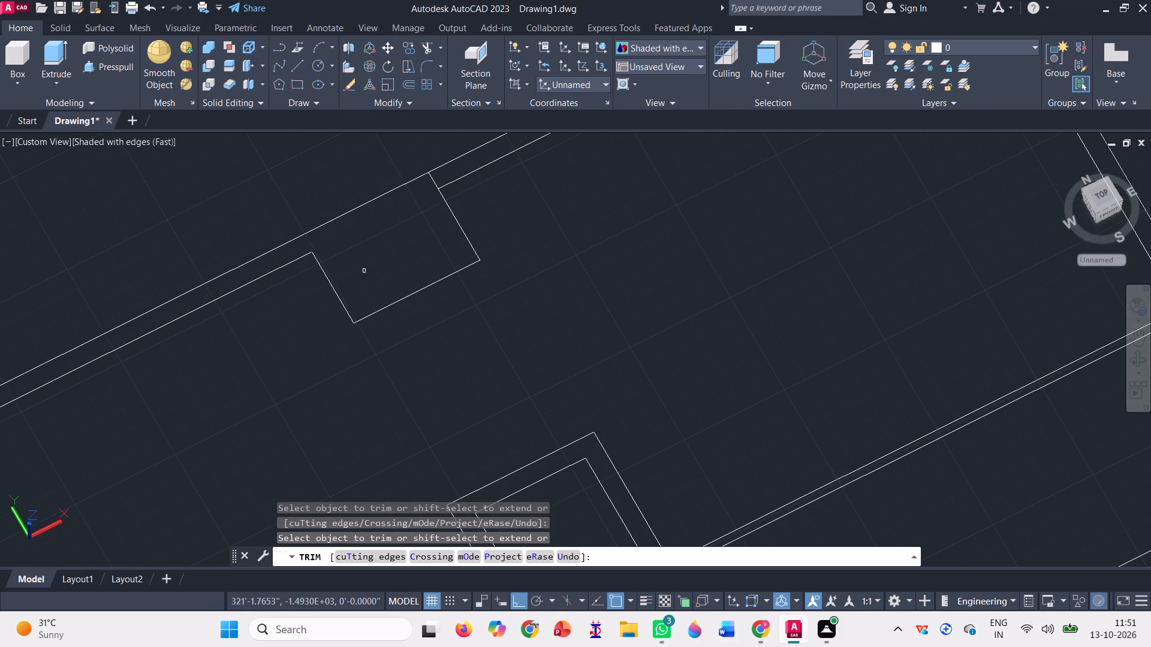
scroll(445, 174, "up", 3)
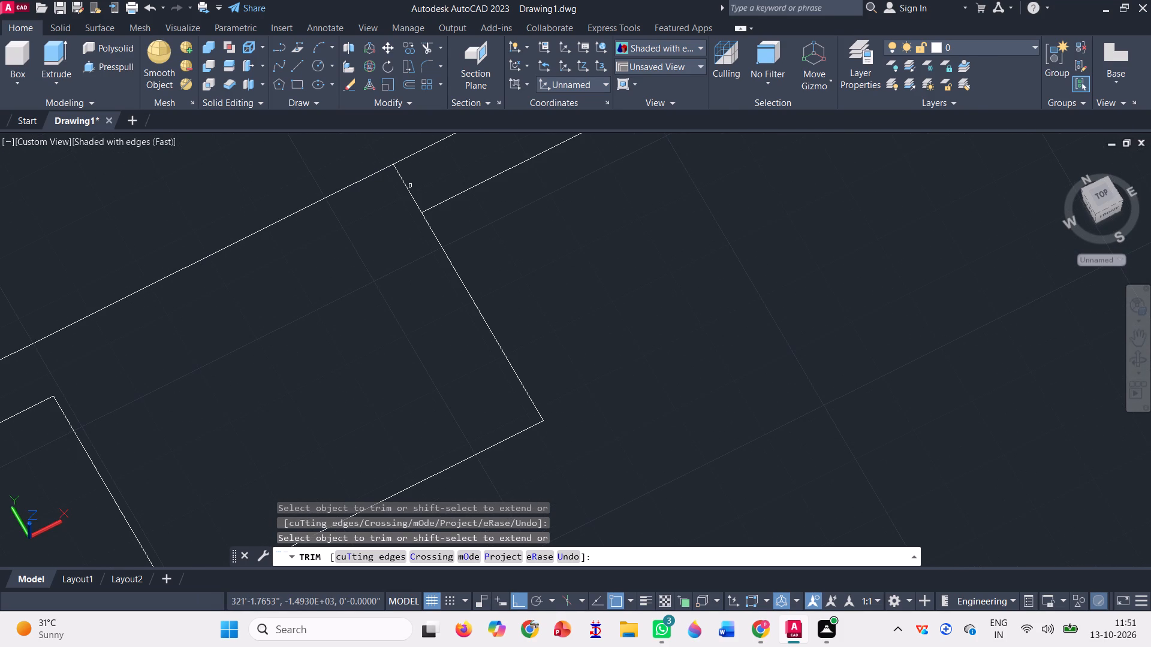
left_click(409, 185)
Trim the overlapping column and inner wall lines at the plan's northeast corner column.
scroll(236, 291, "down", 5)
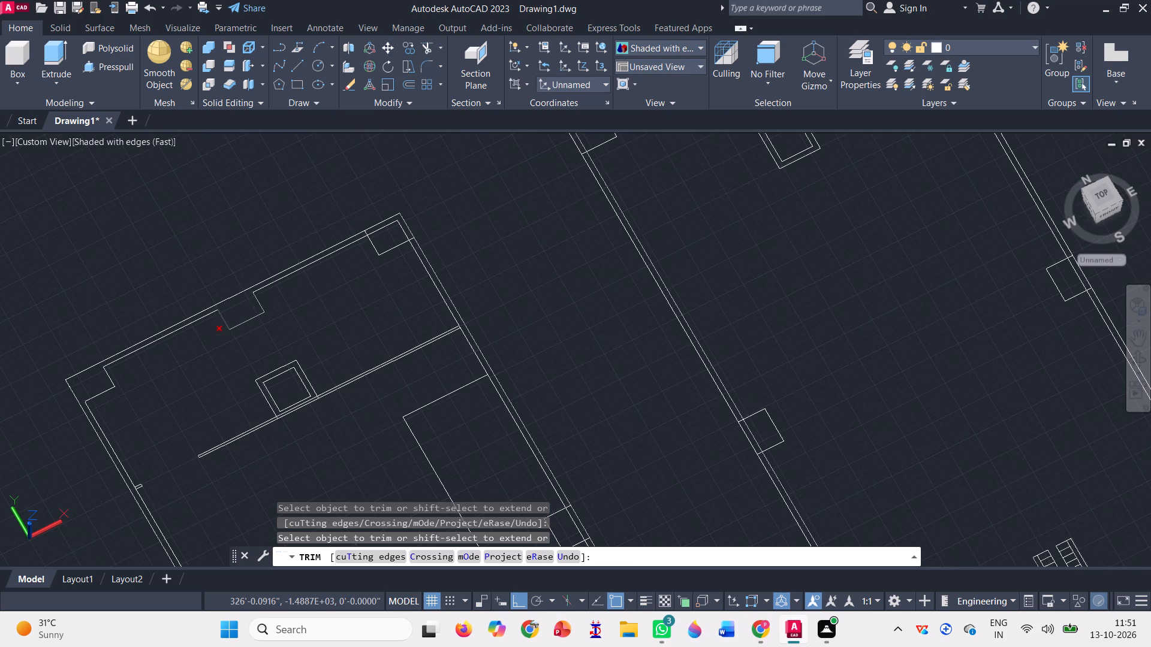
scroll(357, 185, "up", 3)
scroll(427, 338, "up", 4)
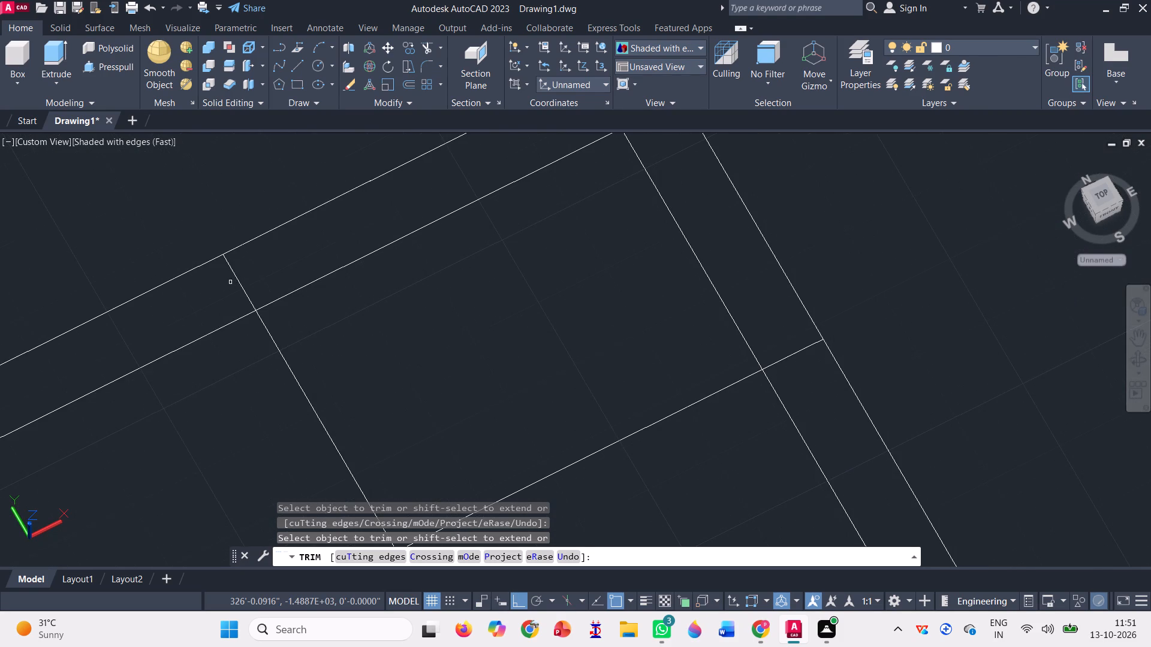
left_click(242, 279)
left_click(264, 282)
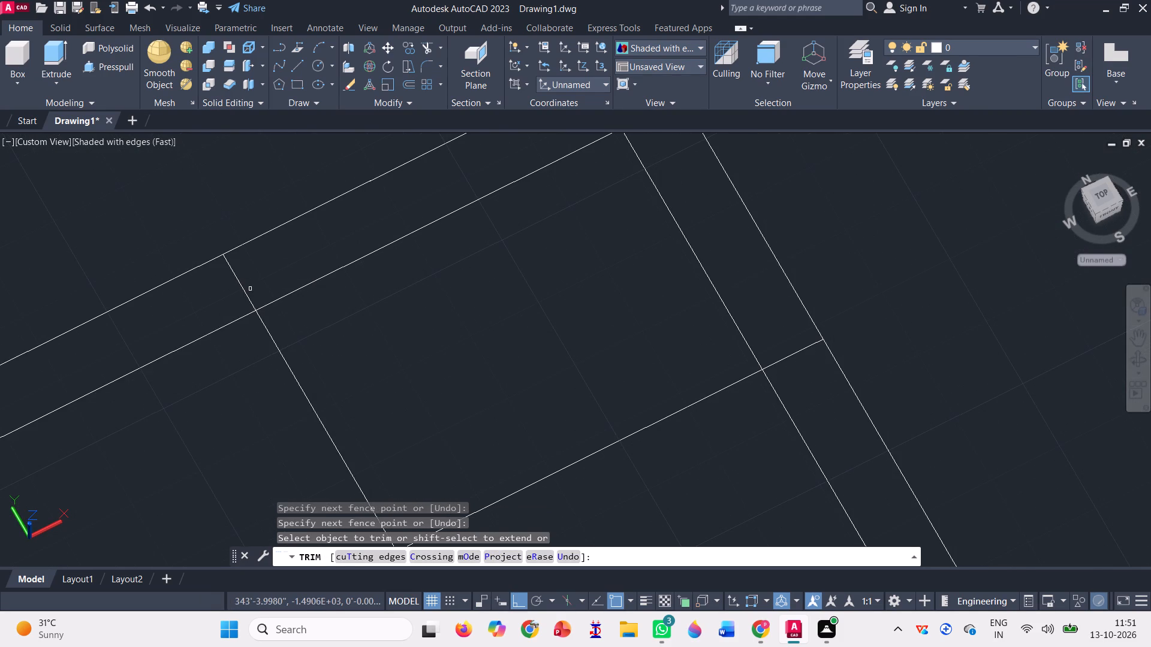
left_click(240, 284)
left_click(331, 271)
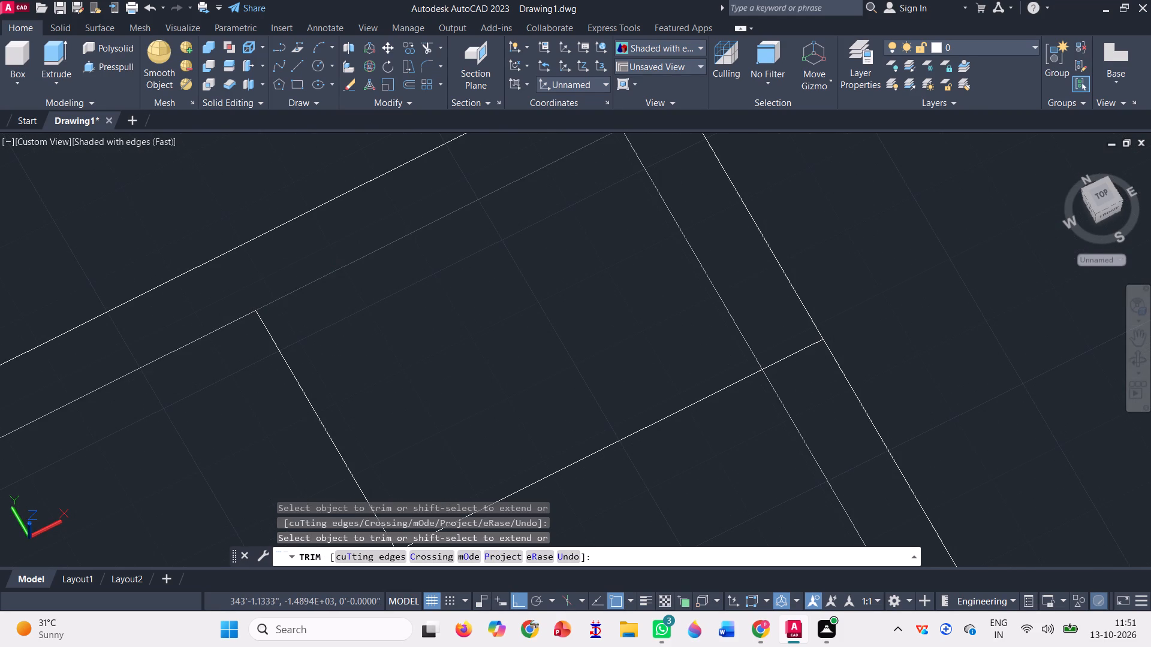
scroll(318, 286, "down", 2)
scroll(496, 276, "up", 3)
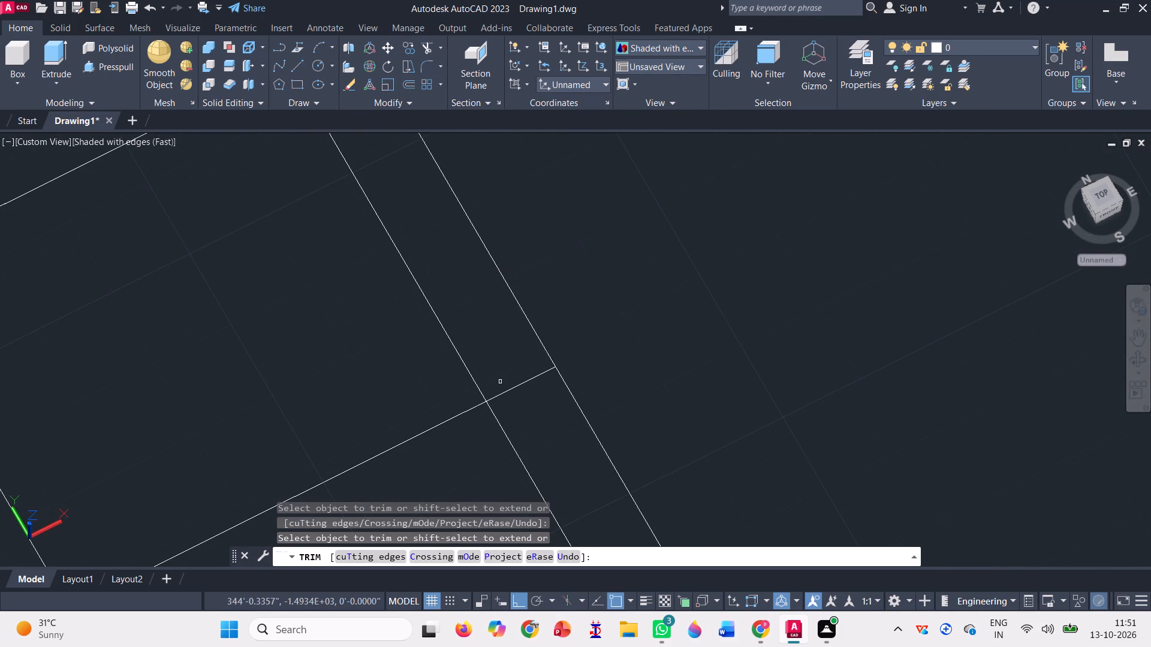
left_click(514, 388)
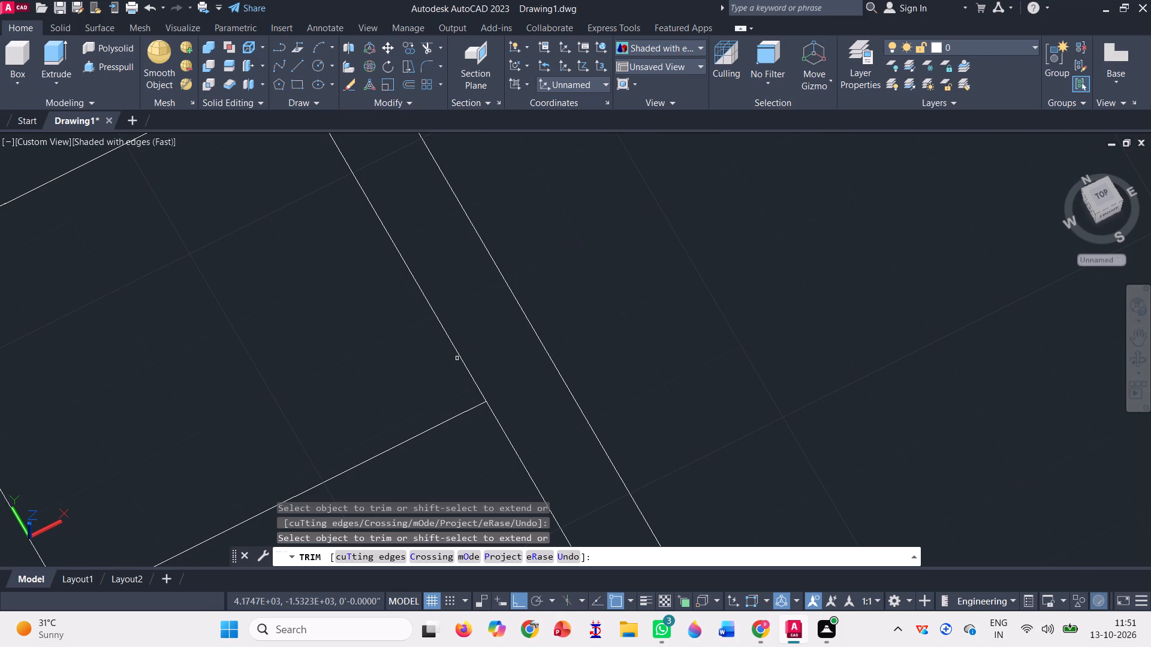
left_click(459, 358)
Trim the east wall's inner line between the two lines of the northern partition where they meet.
scroll(414, 241, "down", 8)
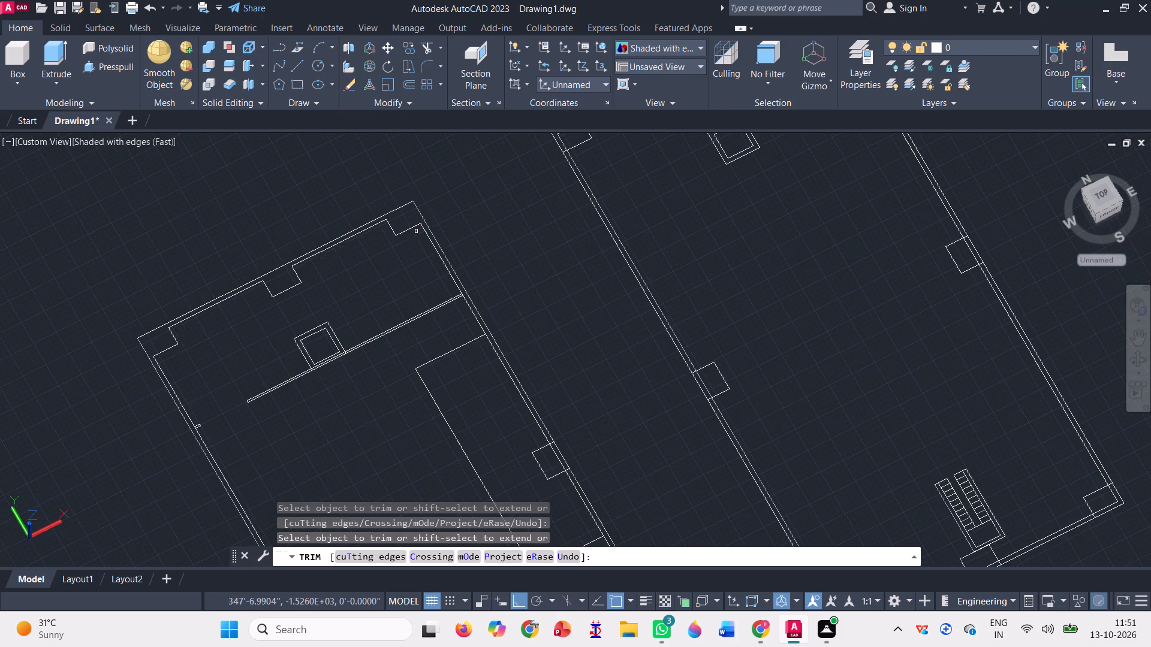
scroll(474, 343, "up", 3)
scroll(415, 167, "up", 4)
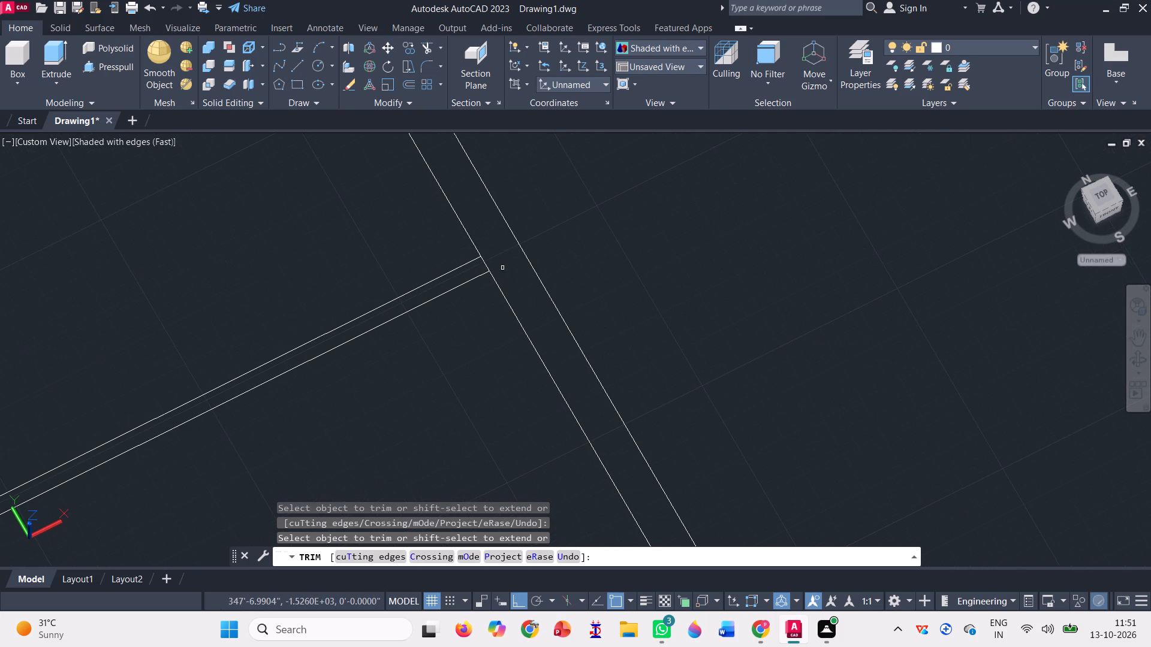
left_click(486, 262)
scroll(588, 235, "down", 2)
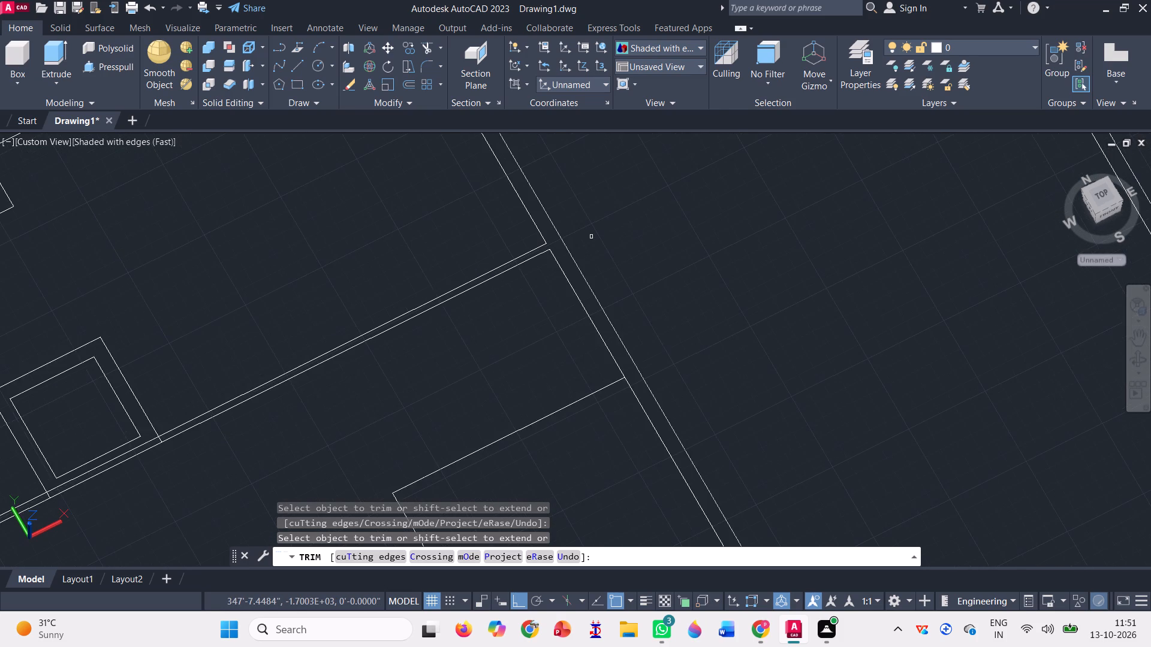
Trim the small double-lined square's side lines where they cross the northern partition wall.
scroll(610, 235, "down", 1)
scroll(263, 410, "up", 4)
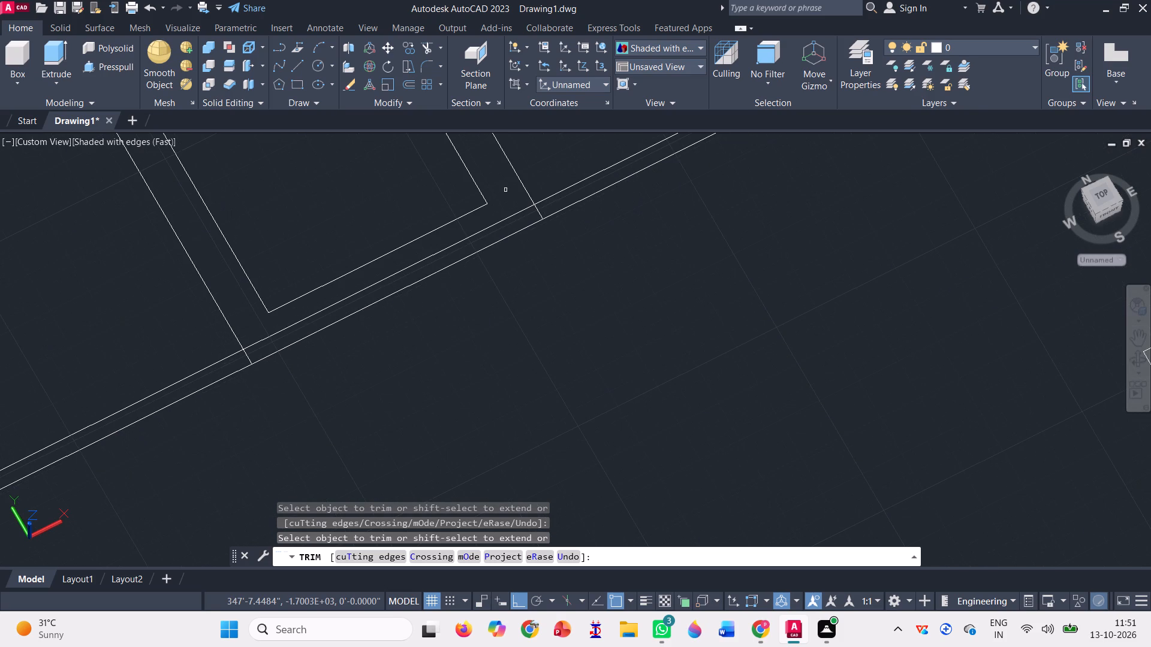
left_click(539, 209)
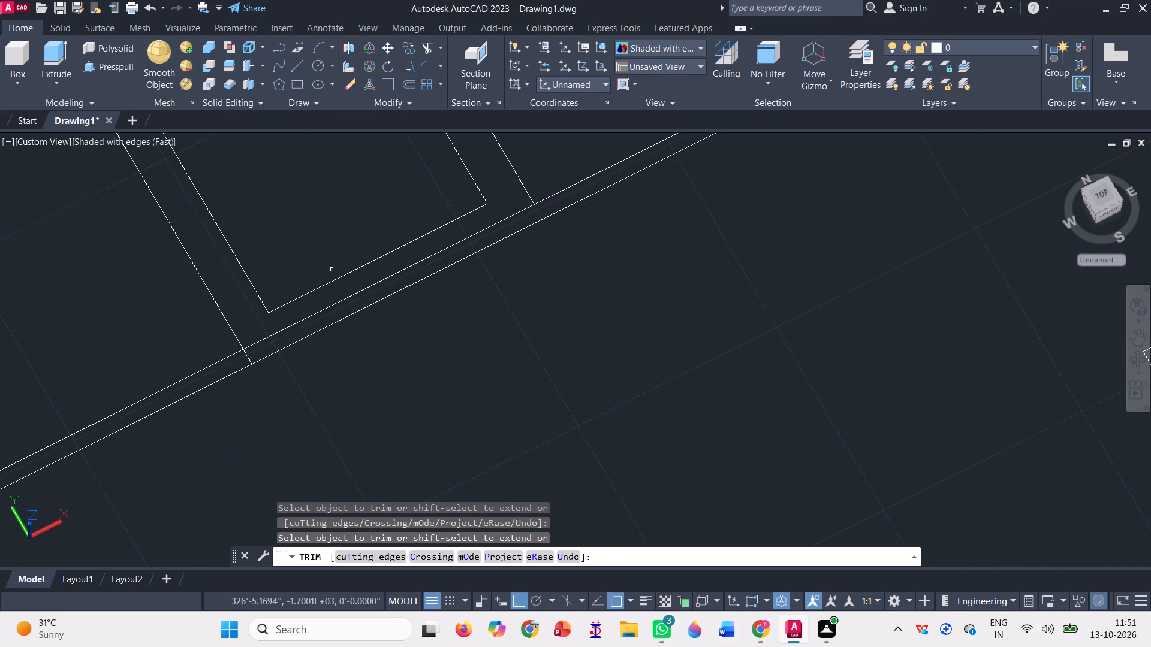
scroll(251, 354, "up", 2)
left_click(240, 352)
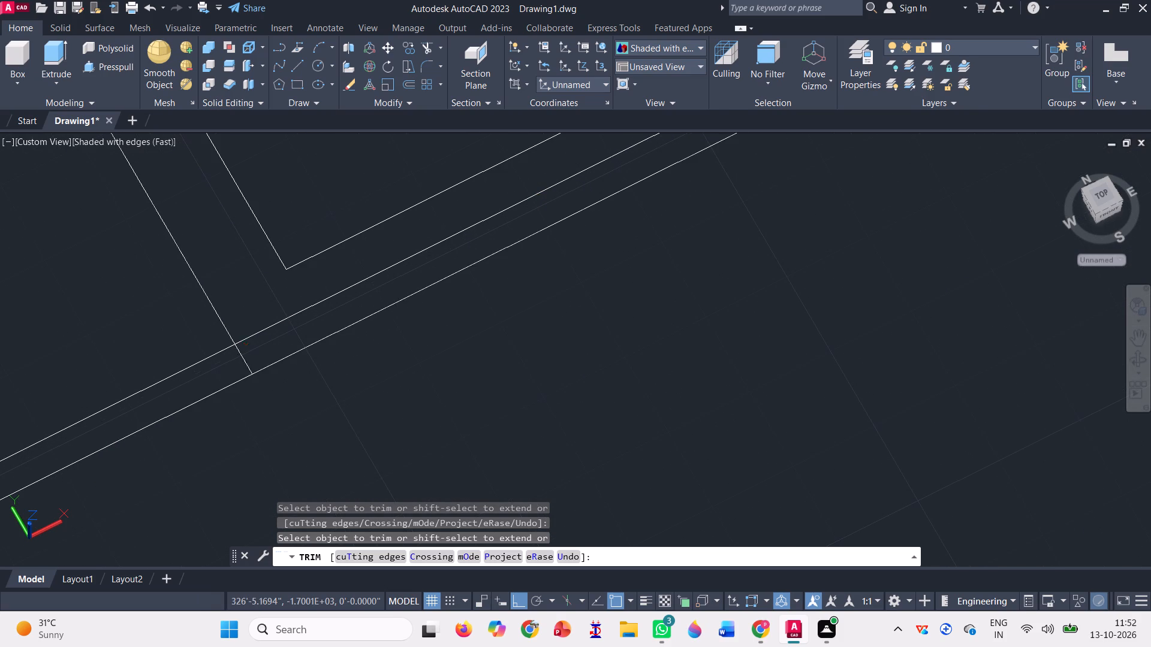
Trim the west wall's inner line across the short wall stub aligned with the northern partition.
scroll(401, 351, "down", 4)
scroll(355, 274, "down", 2)
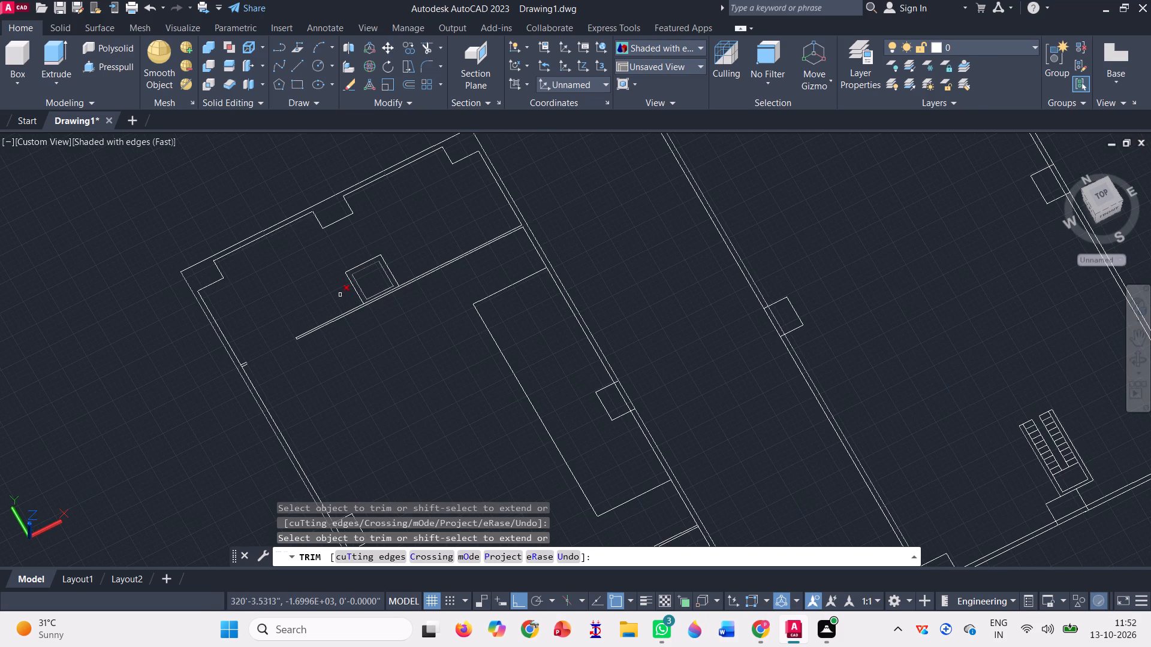
scroll(236, 352, "up", 8)
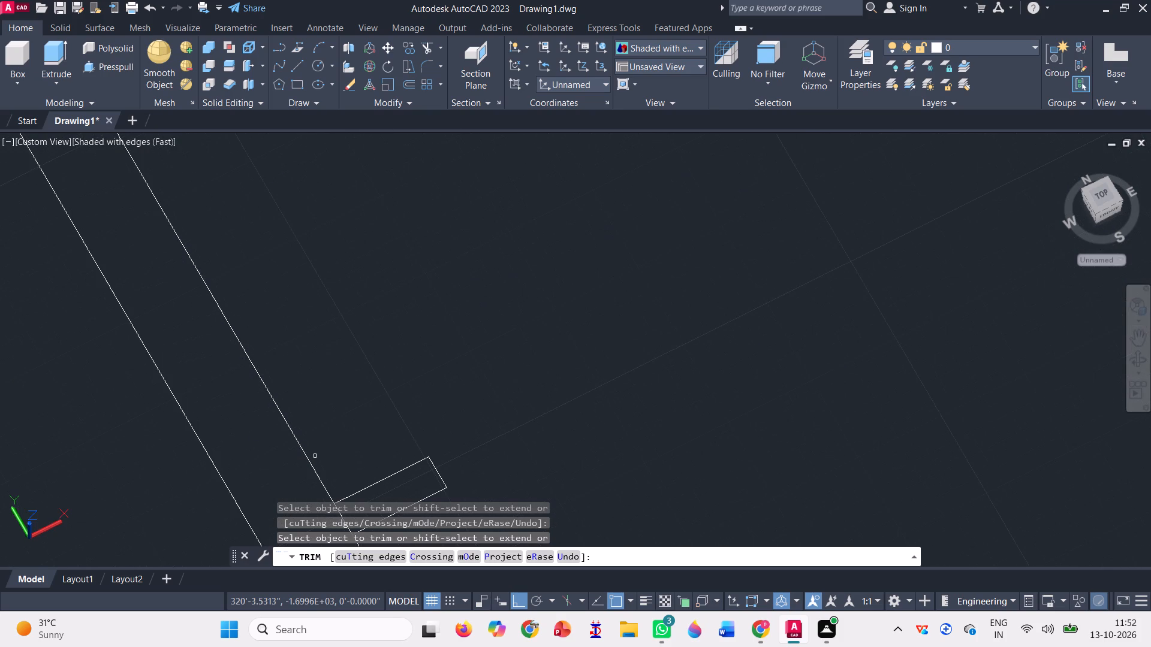
scroll(329, 369, "down", 2)
scroll(329, 421, "up", 3)
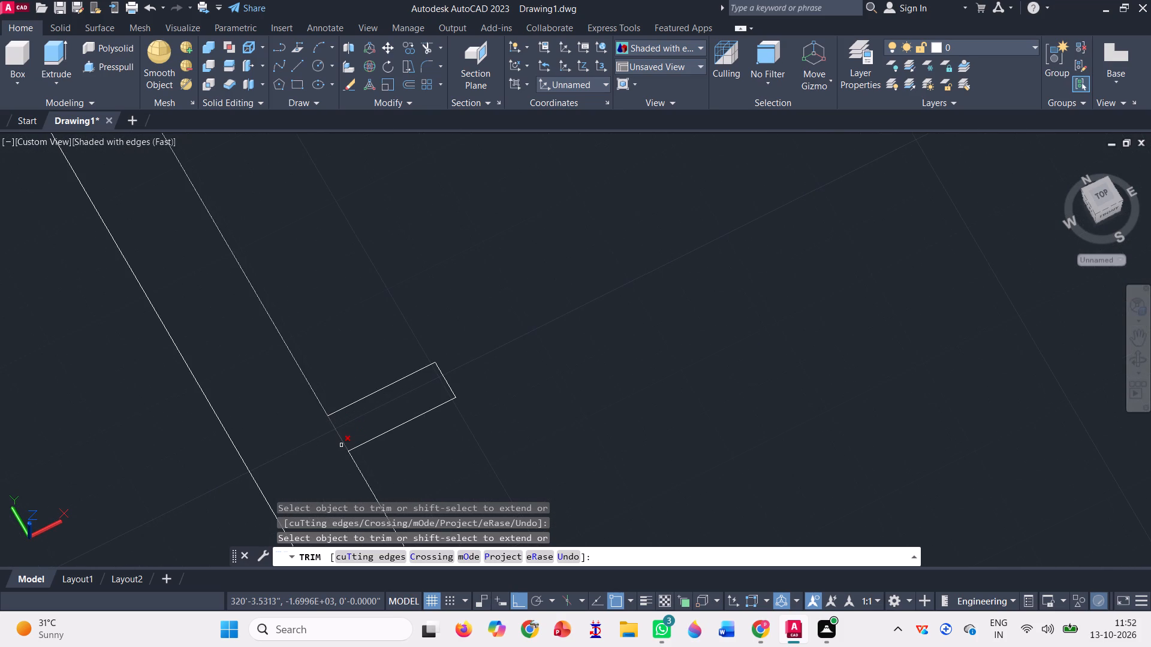
left_click(341, 445)
scroll(342, 358, "down", 2)
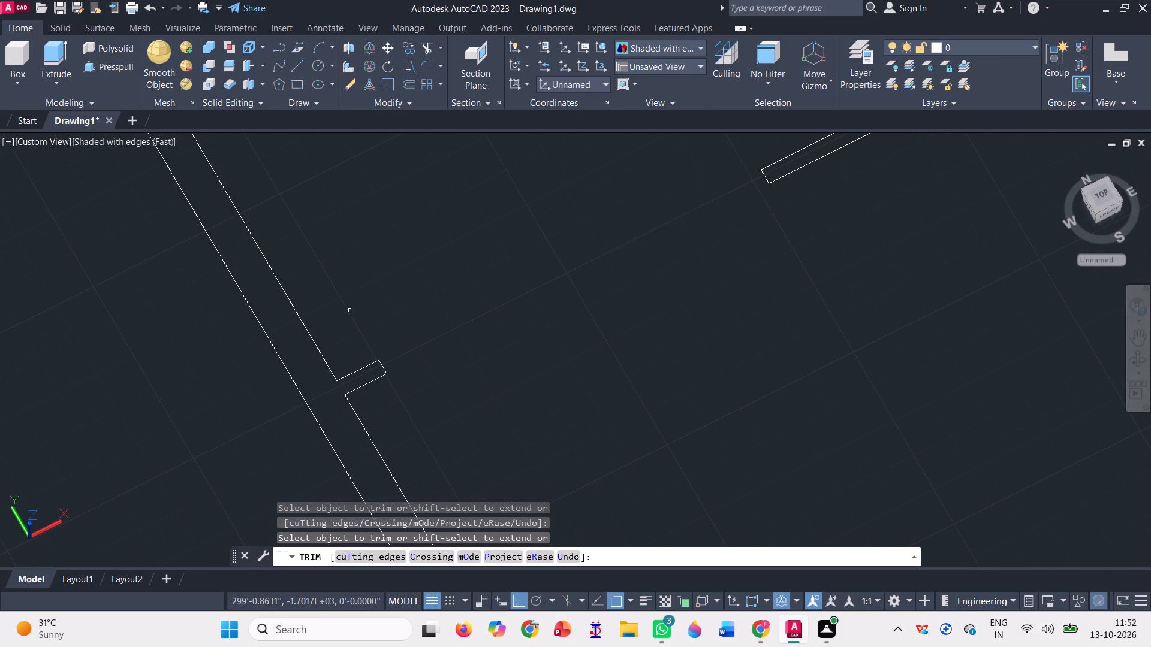
Trim the overlapping column and inner wall lines at the middle column on the plan's west wall.
scroll(352, 210, "down", 2)
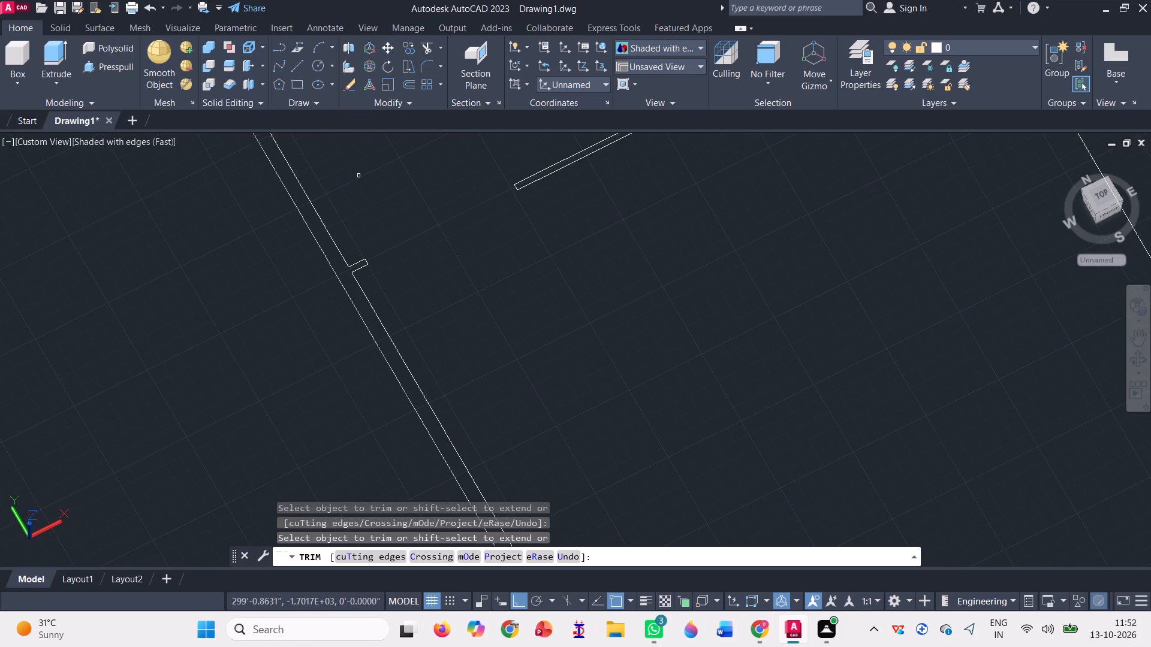
scroll(341, 137, "down", 2)
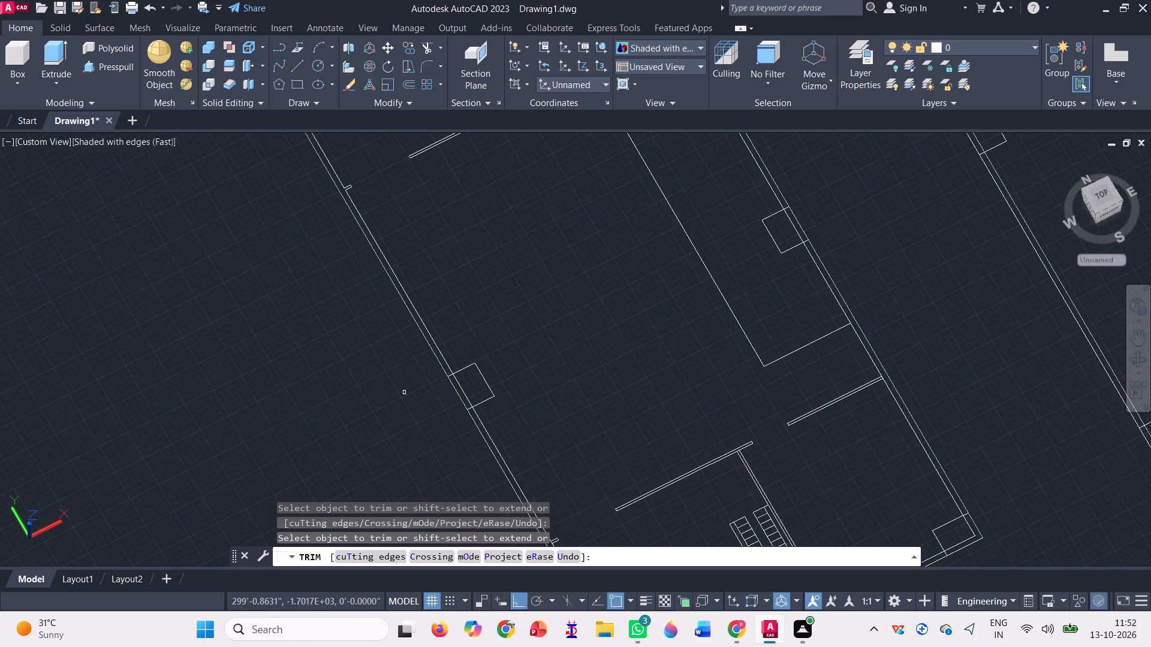
scroll(432, 382, "up", 3)
scroll(510, 358, "up", 2)
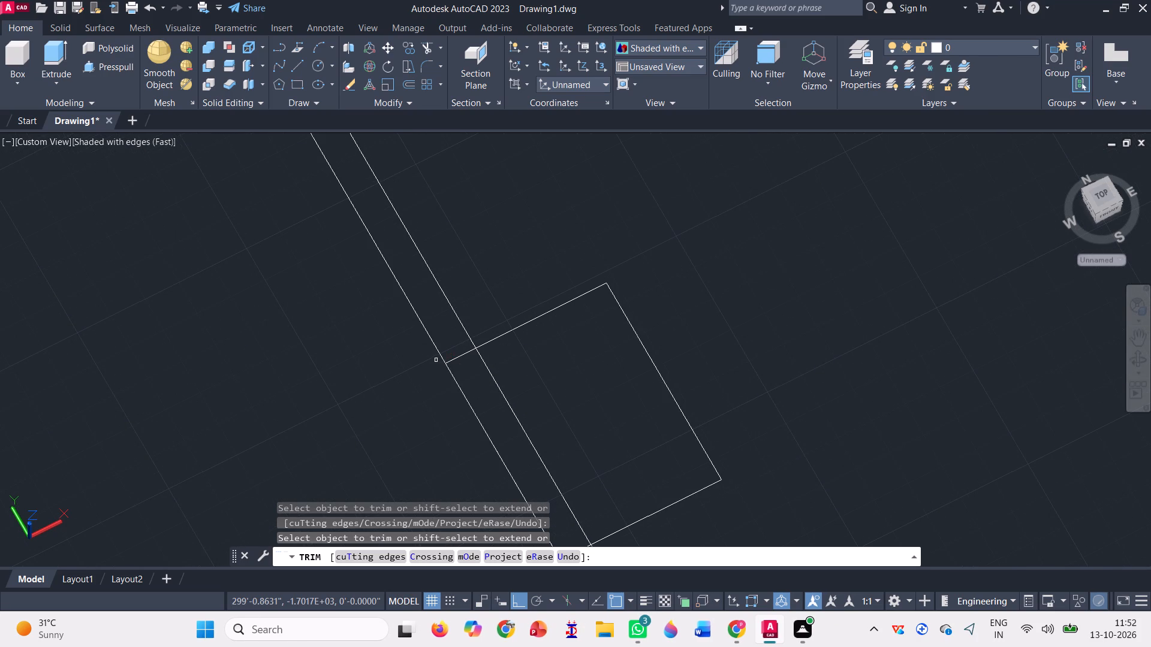
left_click(454, 355)
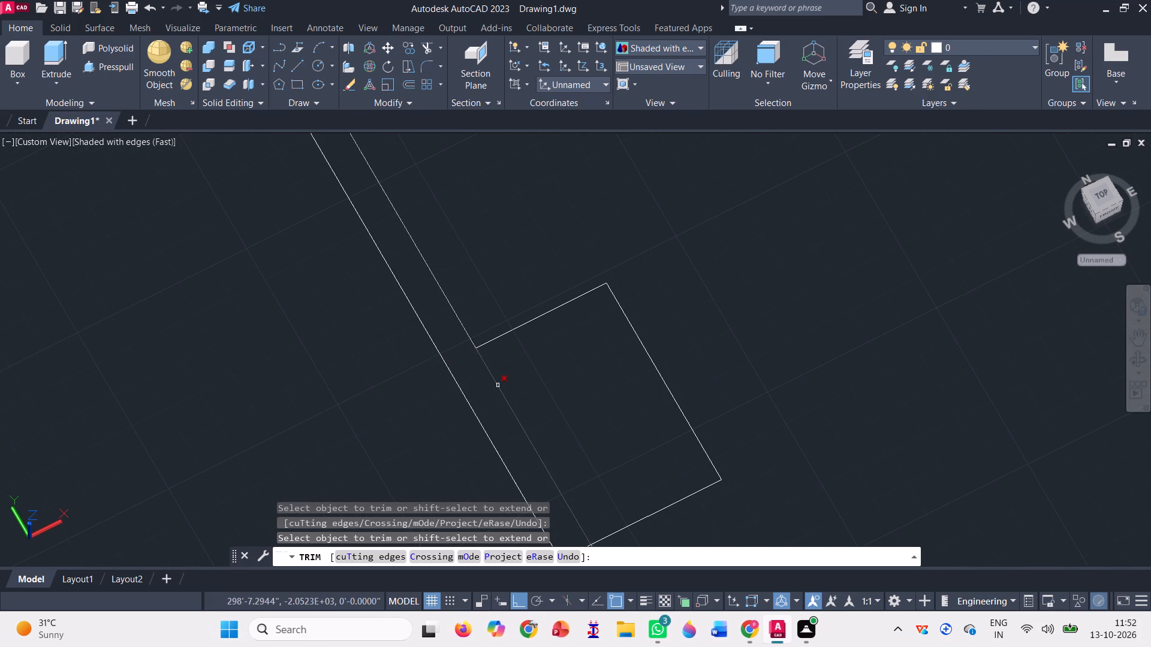
left_click(498, 385)
scroll(477, 287, "down", 2)
scroll(507, 392, "up", 4)
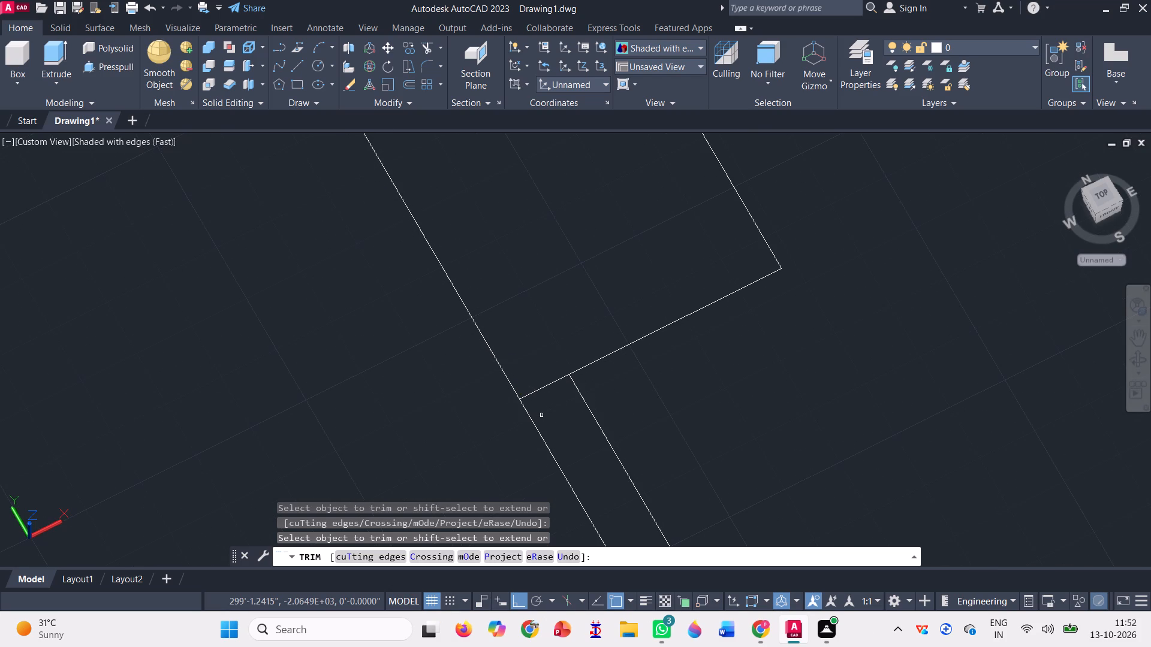
left_click(549, 386)
scroll(523, 393, "down", 4)
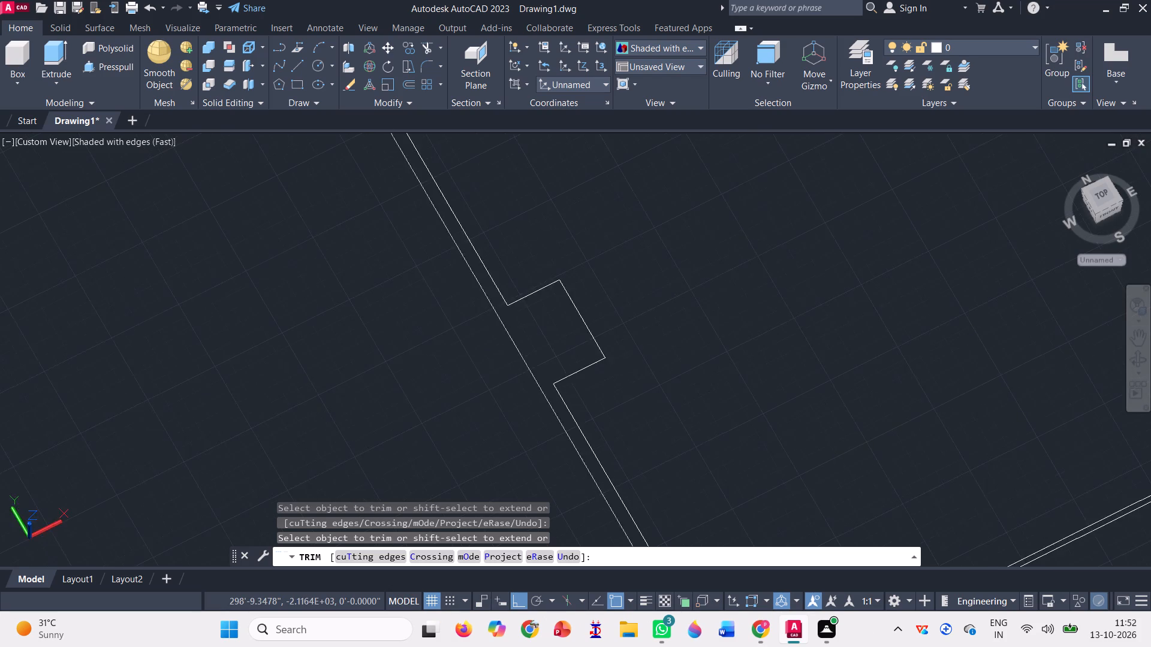
Trim the west wall's inner line across the short wall stub south of the middle column.
scroll(198, 340, "down", 2)
scroll(231, 287, "down", 1)
scroll(340, 420, "up", 4)
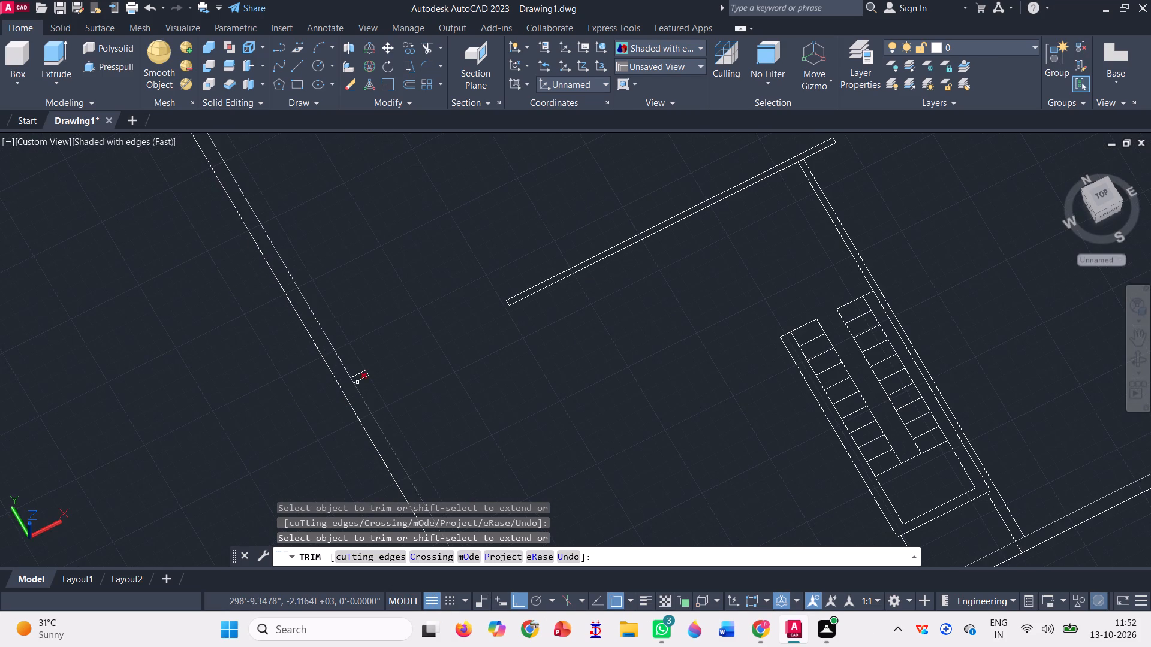
scroll(356, 379, "up", 3)
left_click(344, 386)
scroll(308, 404, "down", 2)
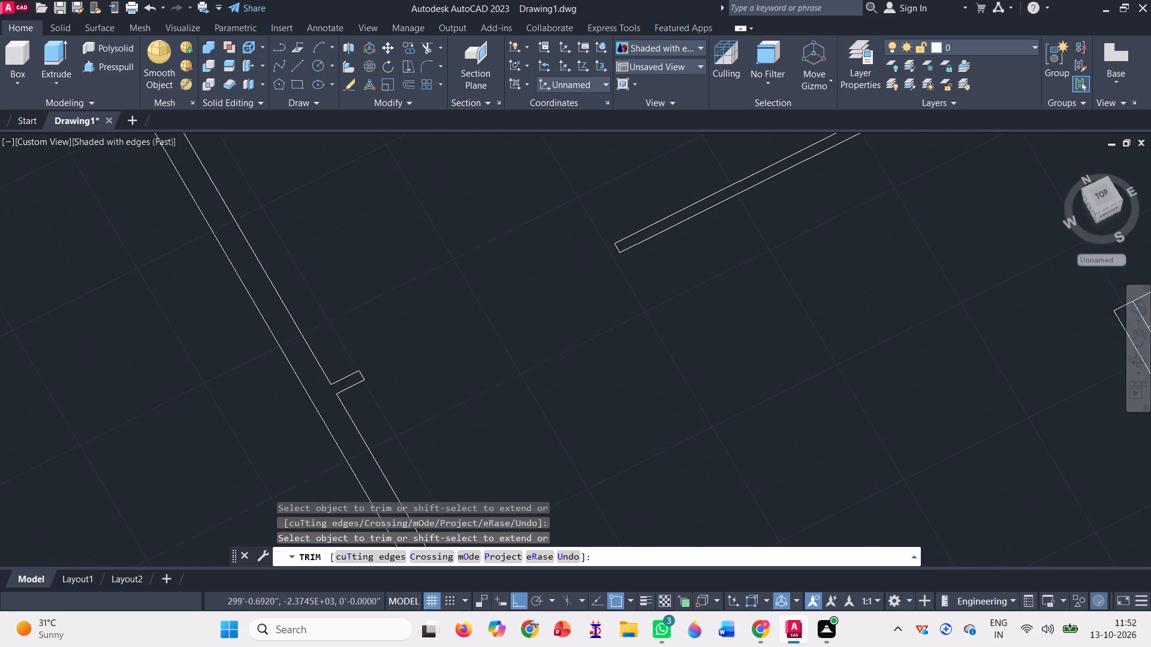
Trim the southern partition's lower line where the wall beside the staircase joins it.
scroll(433, 362, "down", 1)
scroll(682, 211, "up", 2)
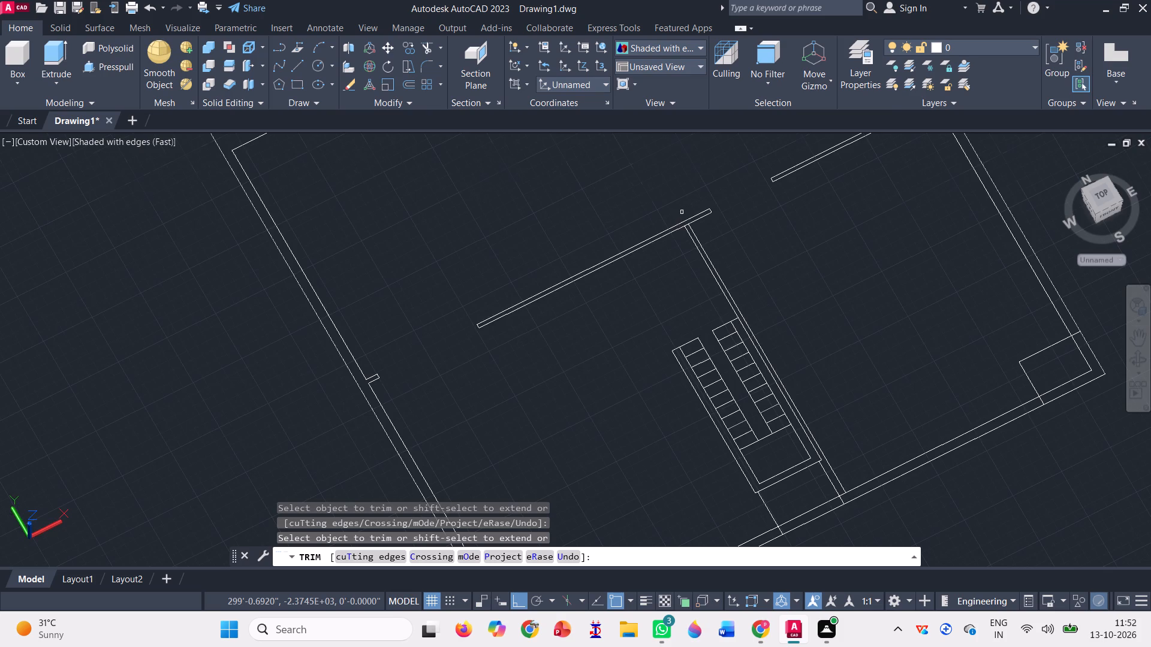
scroll(682, 211, "up", 2)
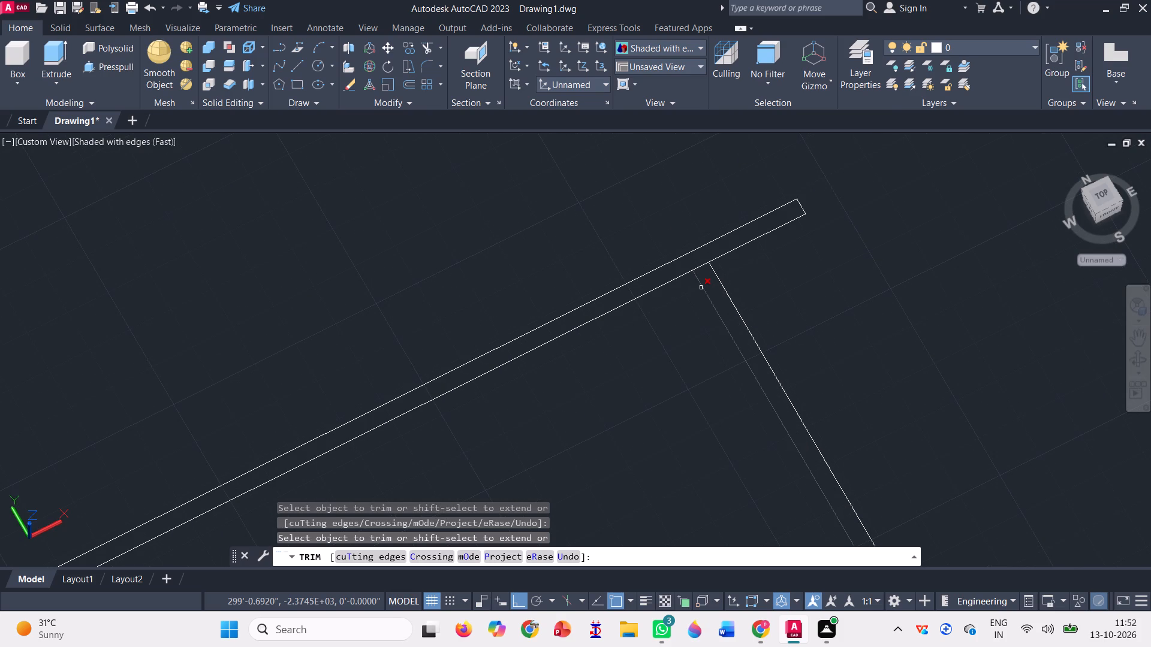
scroll(701, 287, "up", 1)
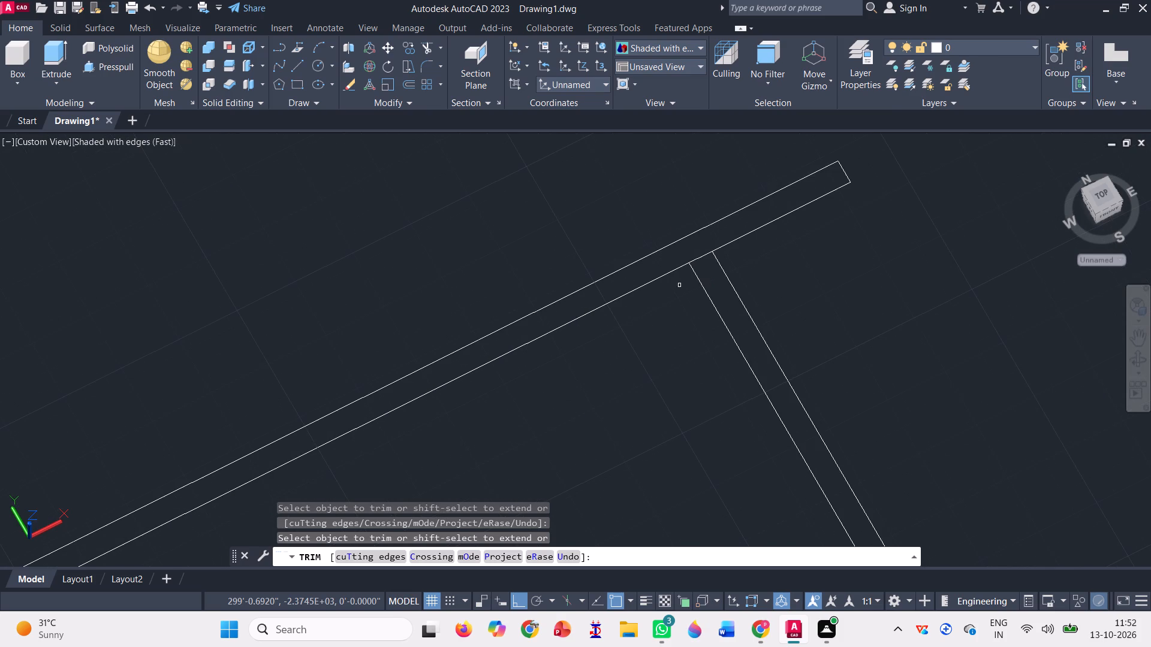
left_click(703, 257)
scroll(529, 256, "down", 1)
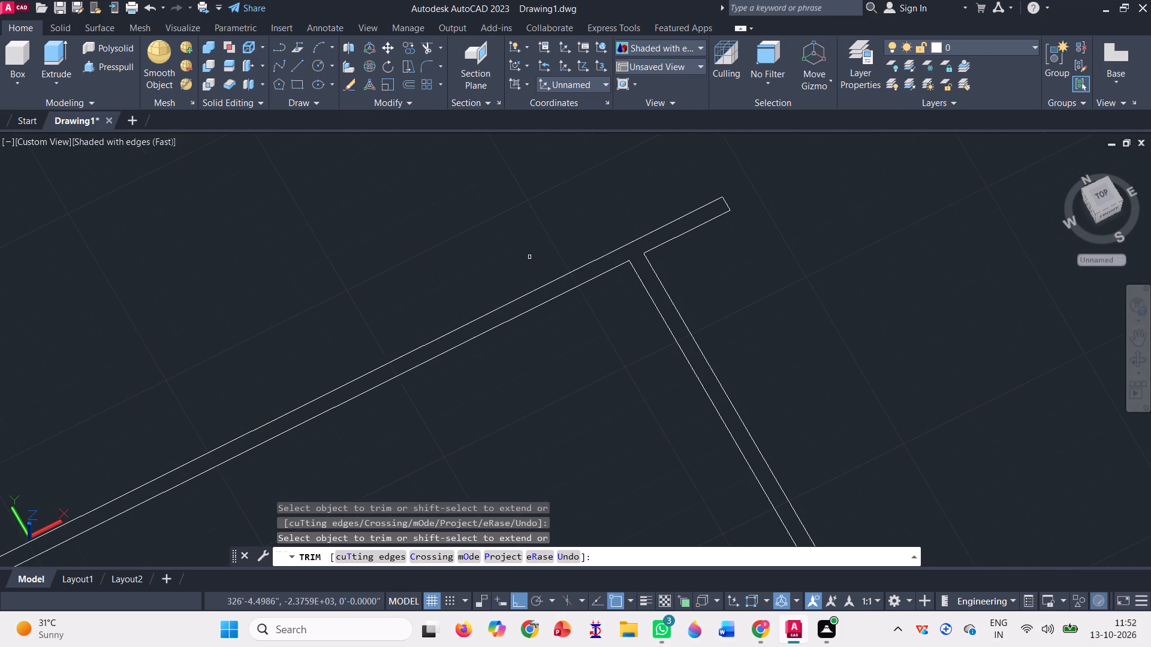
Trim the east wall's inner line between the two lines of the southern partition where they meet.
scroll(529, 224, "down", 4)
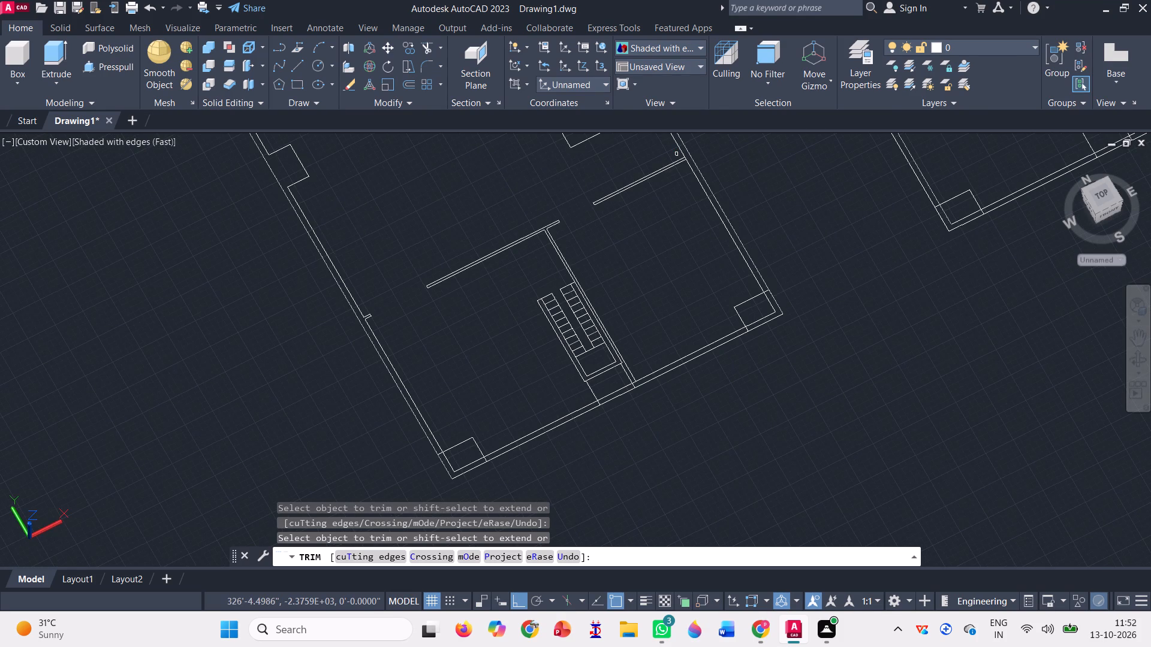
scroll(692, 142, "up", 3)
scroll(662, 181, "up", 3)
left_click(691, 198)
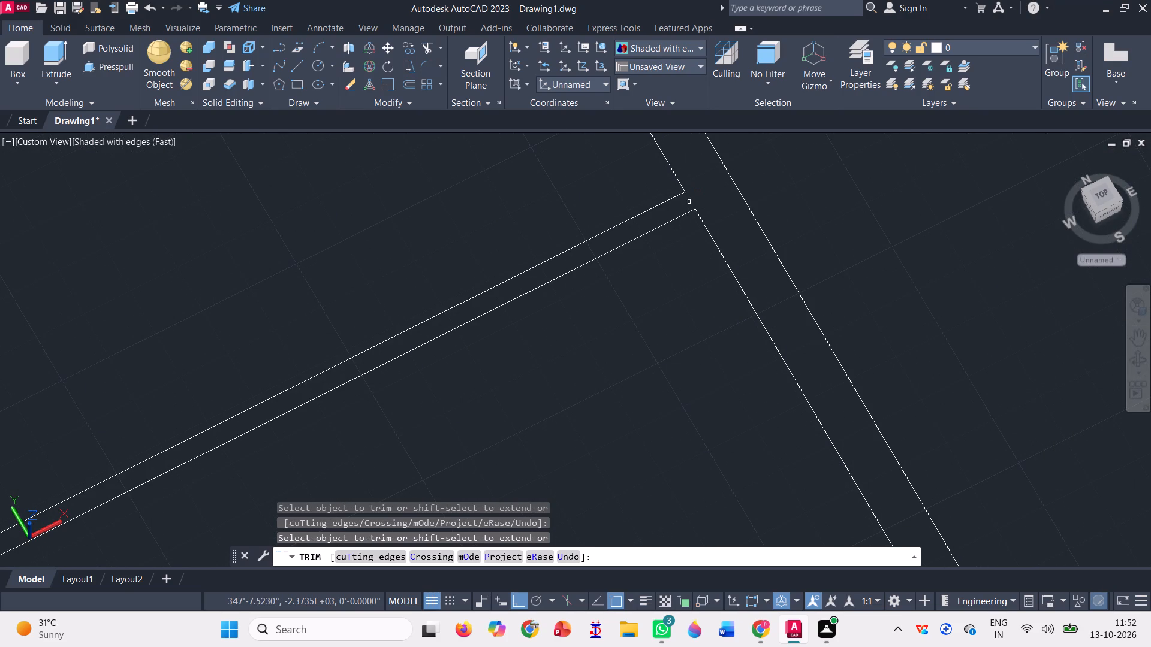
Trim the overlapping column and inner wall lines at the plan's southwest corner column.
scroll(645, 226, "down", 4)
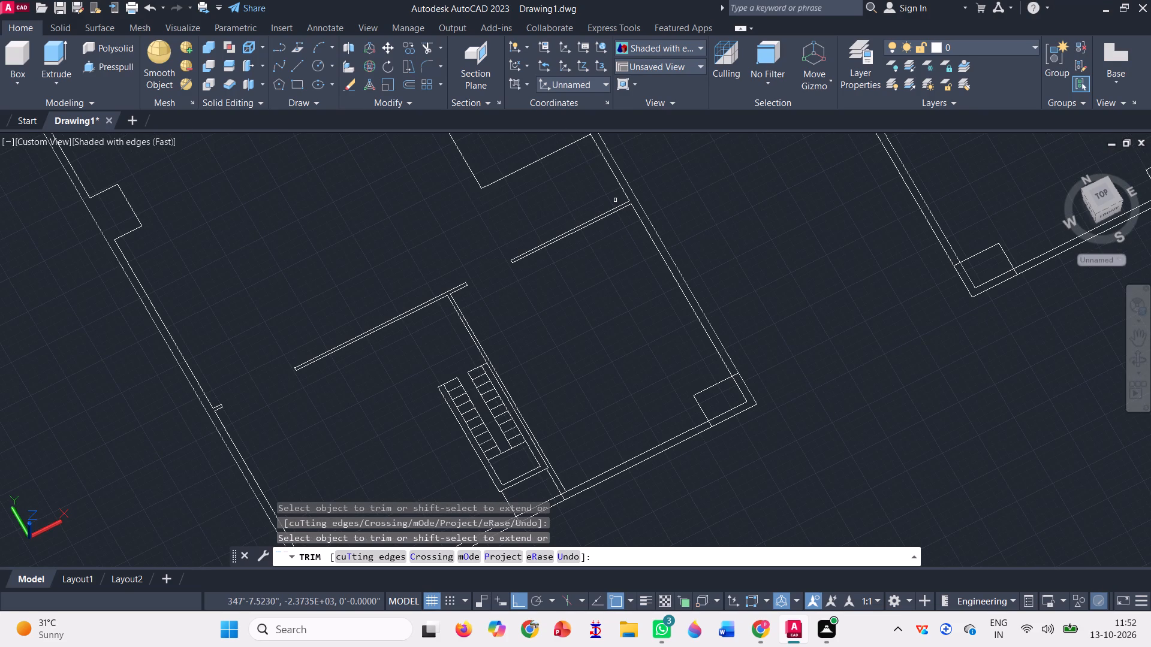
scroll(615, 199, "down", 1)
scroll(426, 441, "up", 3)
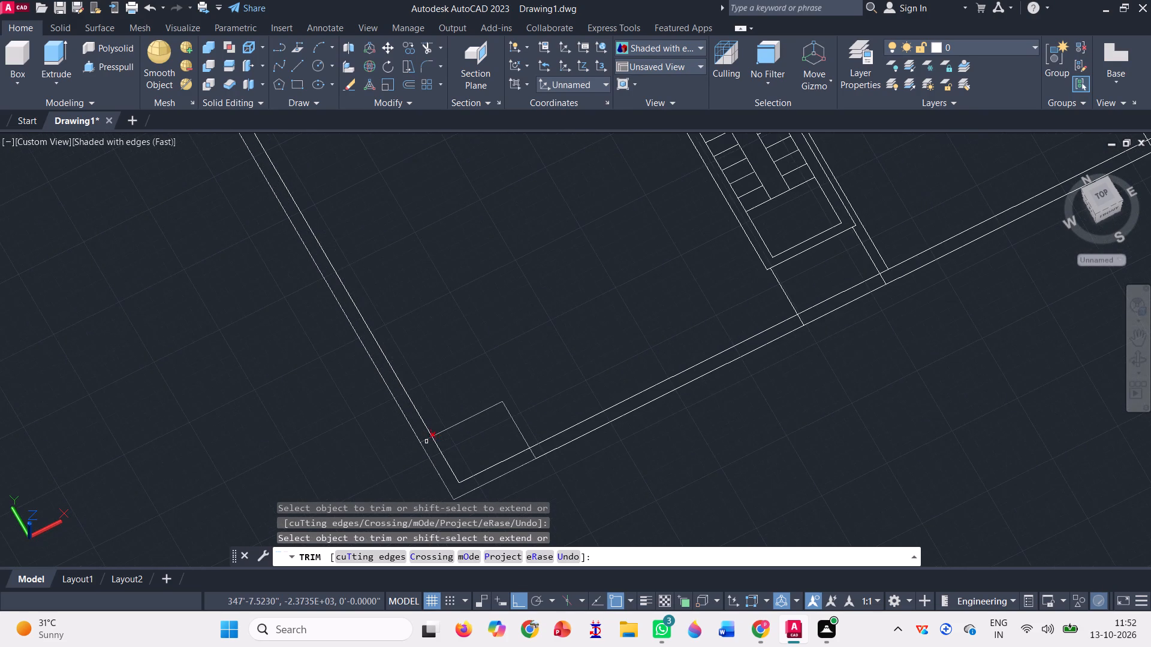
scroll(438, 436, "up", 3)
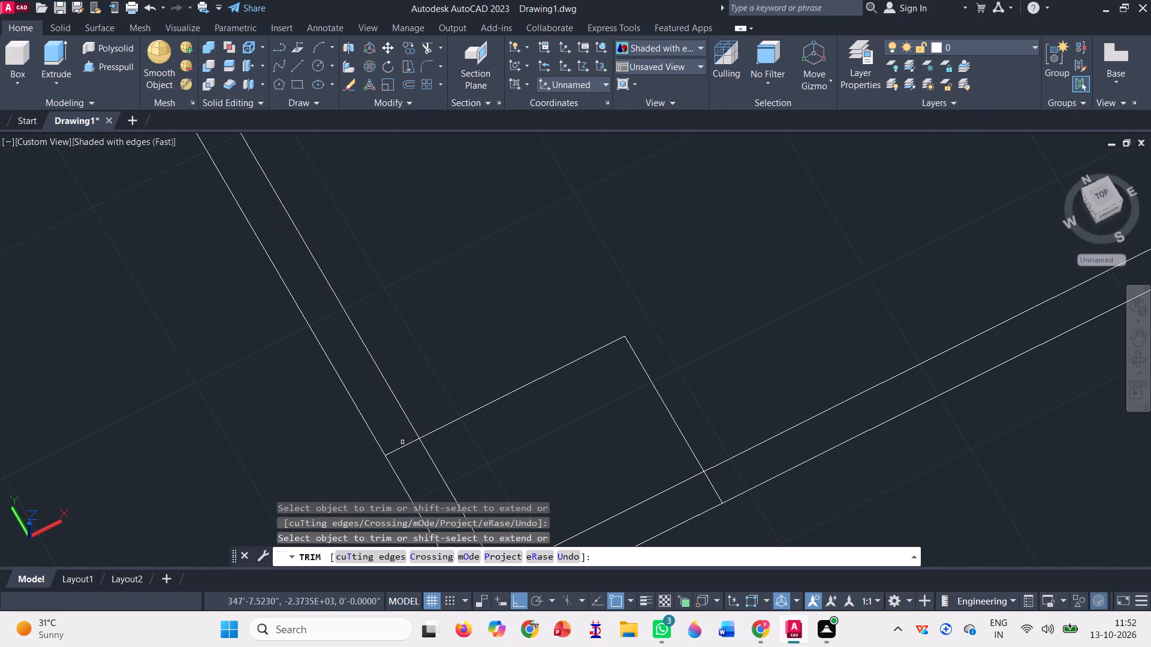
left_click(405, 447)
scroll(505, 337, "down", 1)
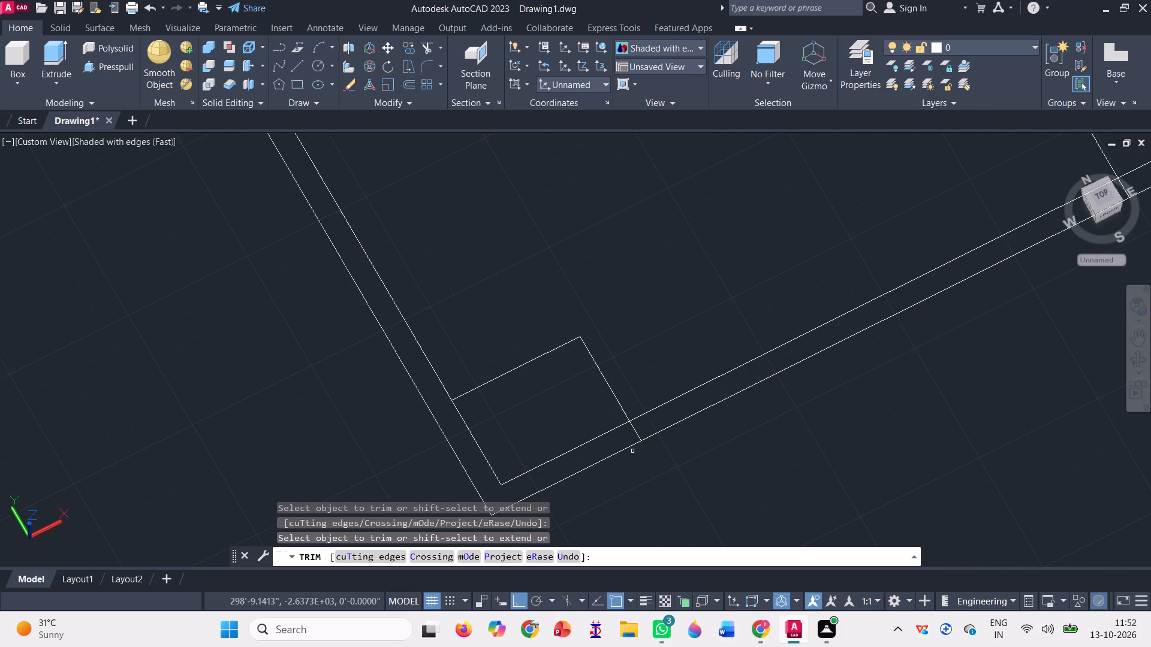
left_click(637, 427)
left_click(614, 445)
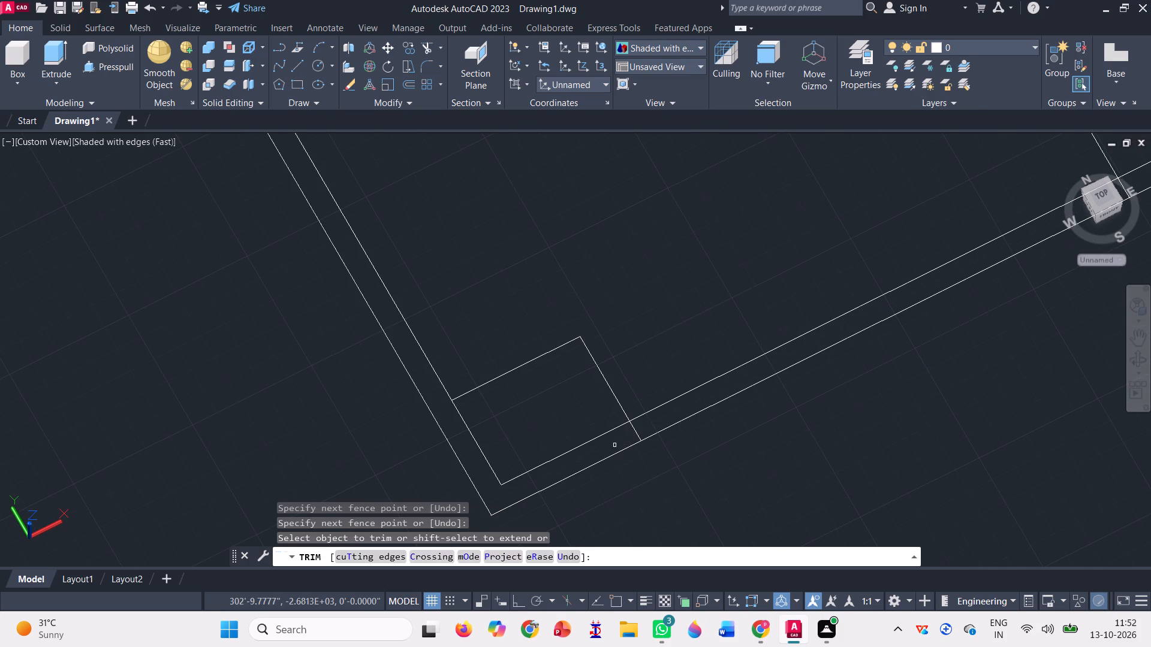
left_click(638, 428)
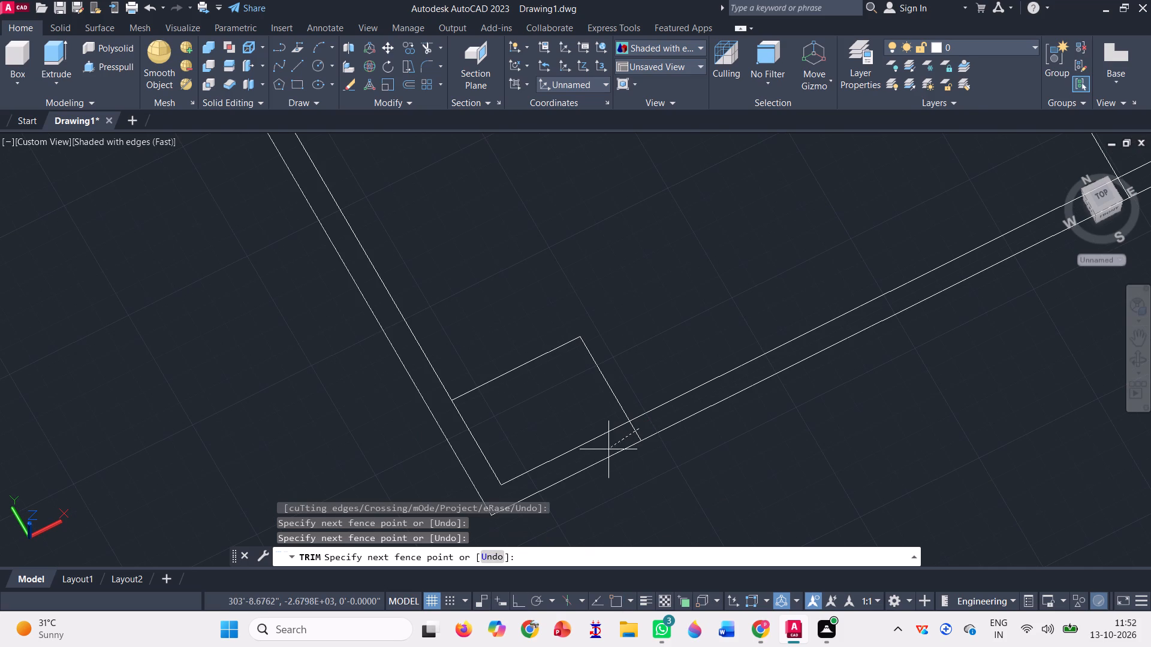
left_click(655, 427)
left_click(640, 434)
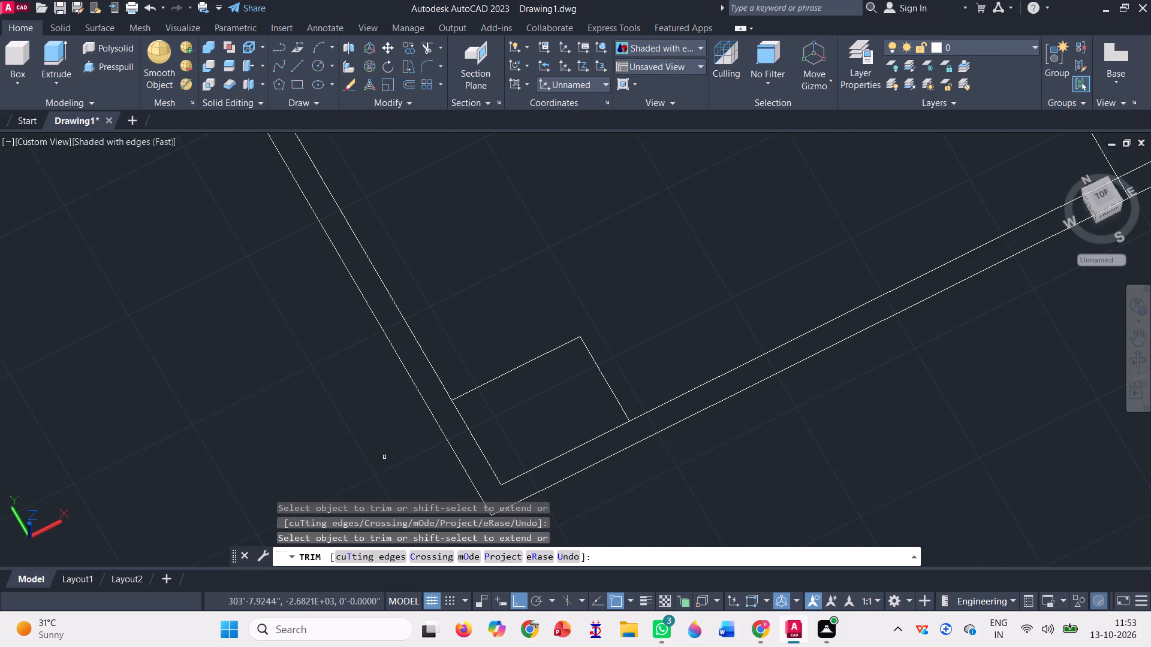
left_click(484, 449)
left_click(509, 484)
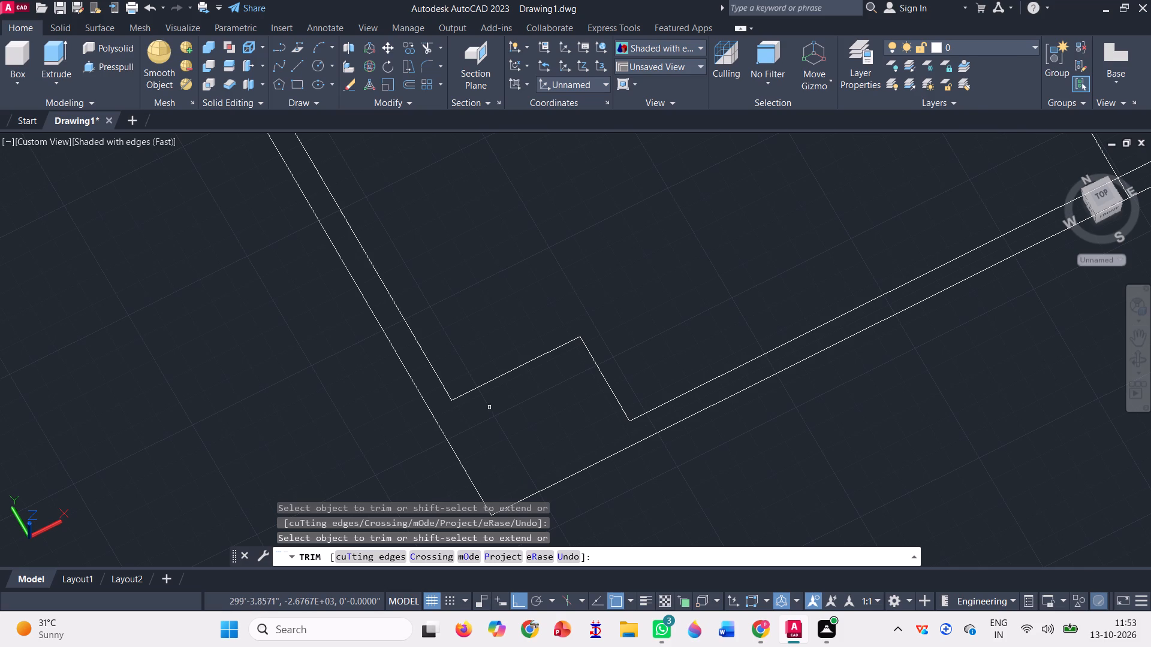
Trim the overlapping column, partition and inner wall lines at the south wall's middle column below the staircase.
scroll(418, 419, "down", 1)
scroll(384, 456, "down", 1)
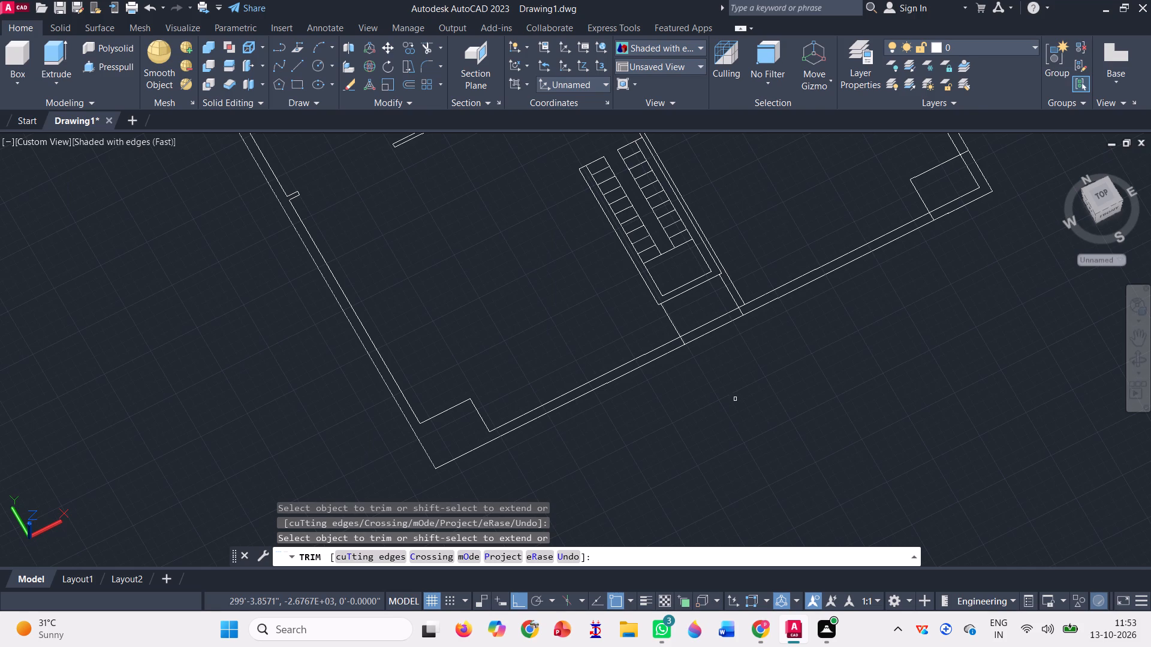
scroll(728, 404, "down", 1)
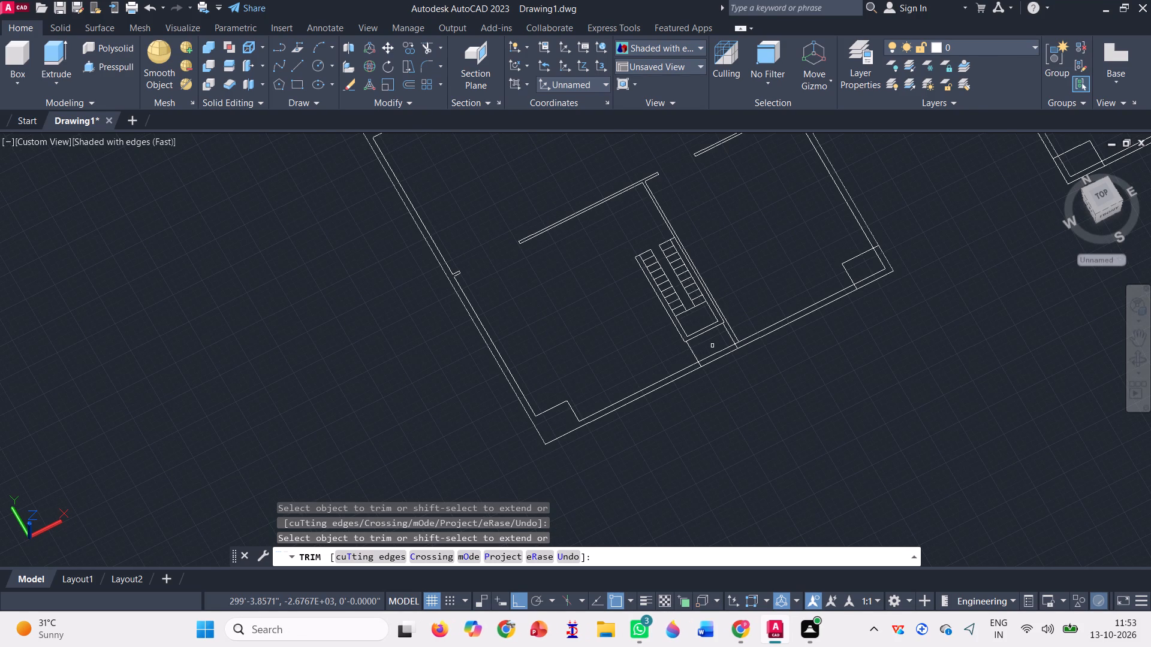
scroll(736, 323, "up", 3)
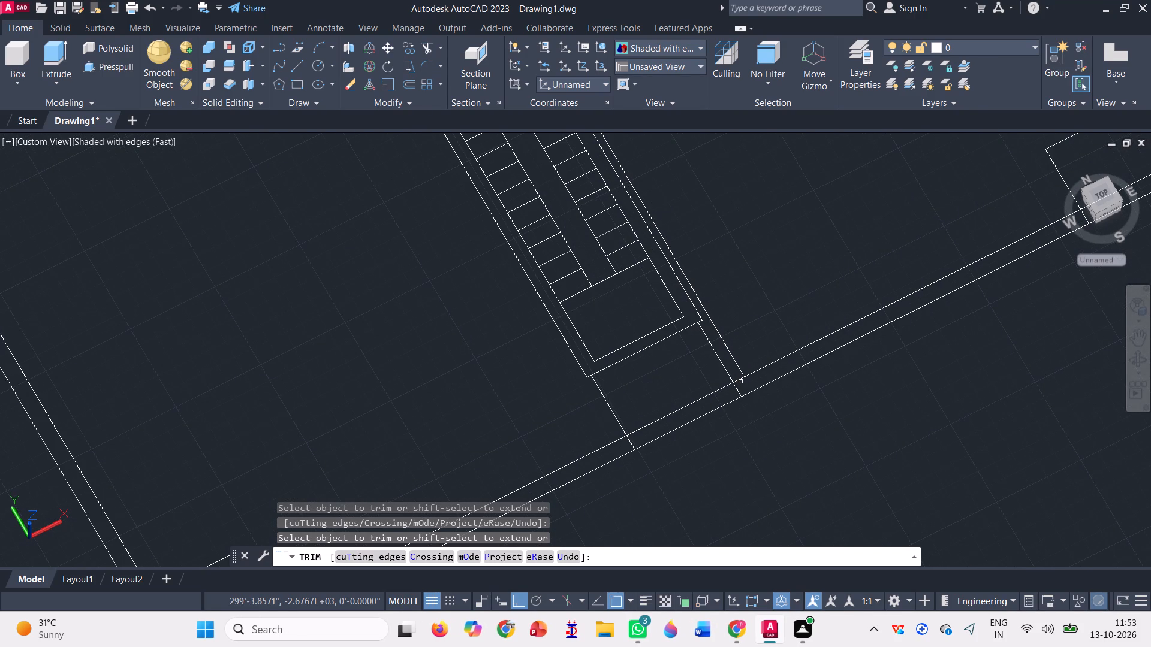
left_click(740, 379)
left_click(737, 391)
left_click(631, 441)
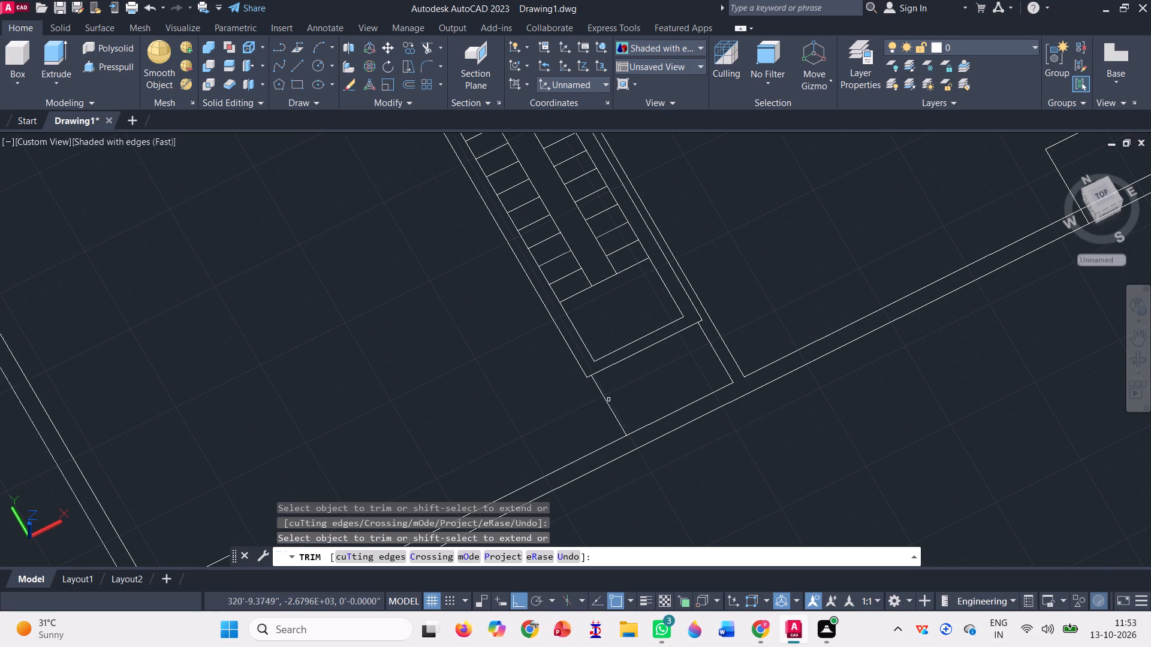
left_click(662, 420)
scroll(471, 412, "down", 1)
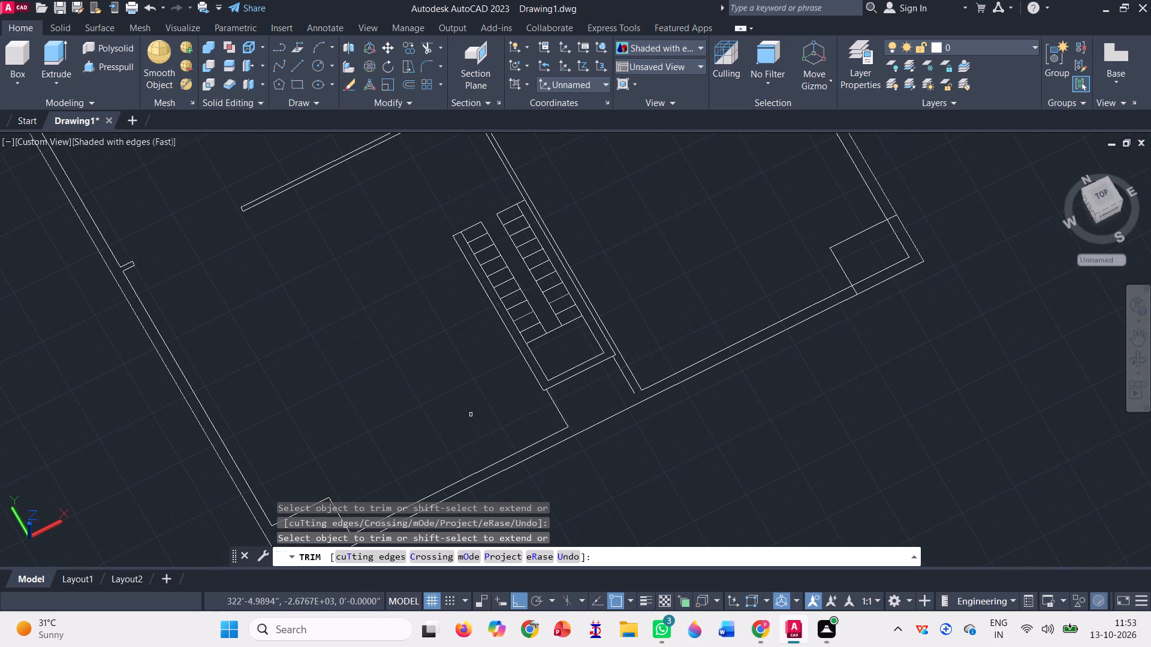
scroll(622, 368, "up", 1)
left_click(620, 365)
scroll(608, 419, "down", 1)
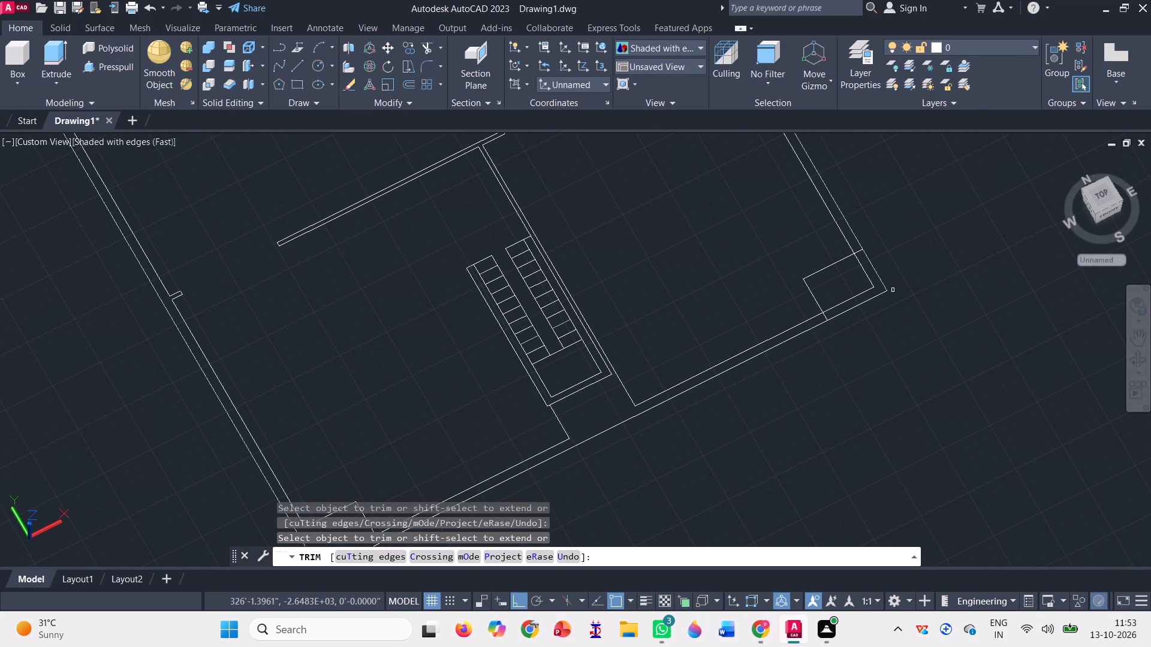
Trim the overlapping column and inner wall lines at the plan's southeast corner column.
scroll(891, 276, "up", 2)
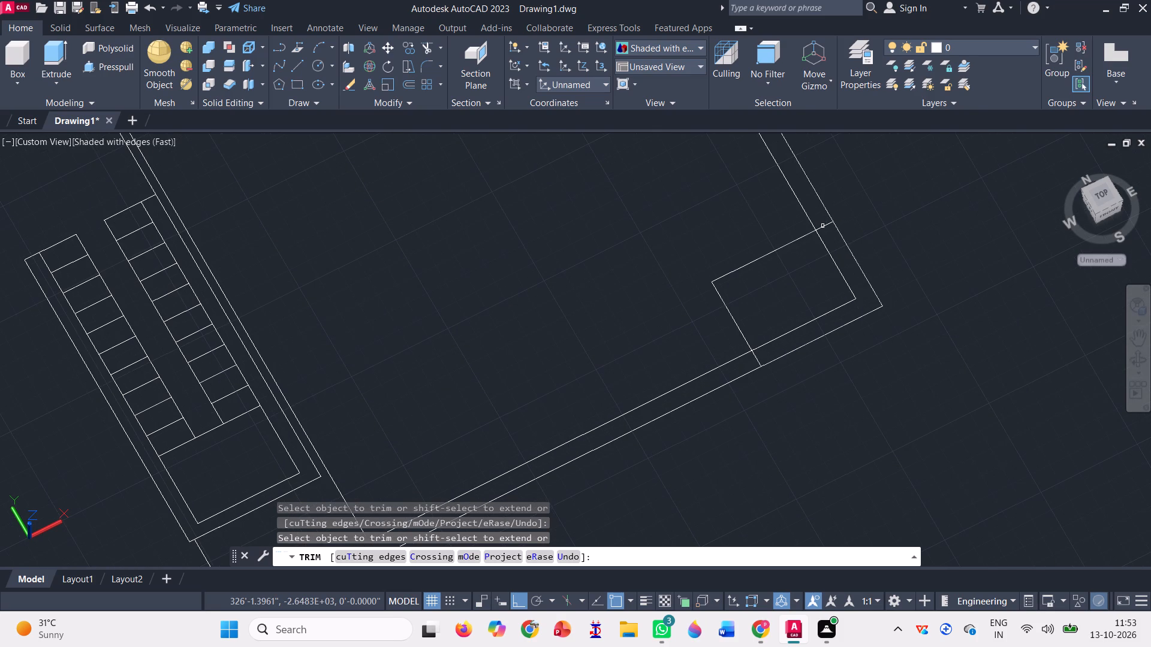
left_click(822, 225)
left_click(827, 247)
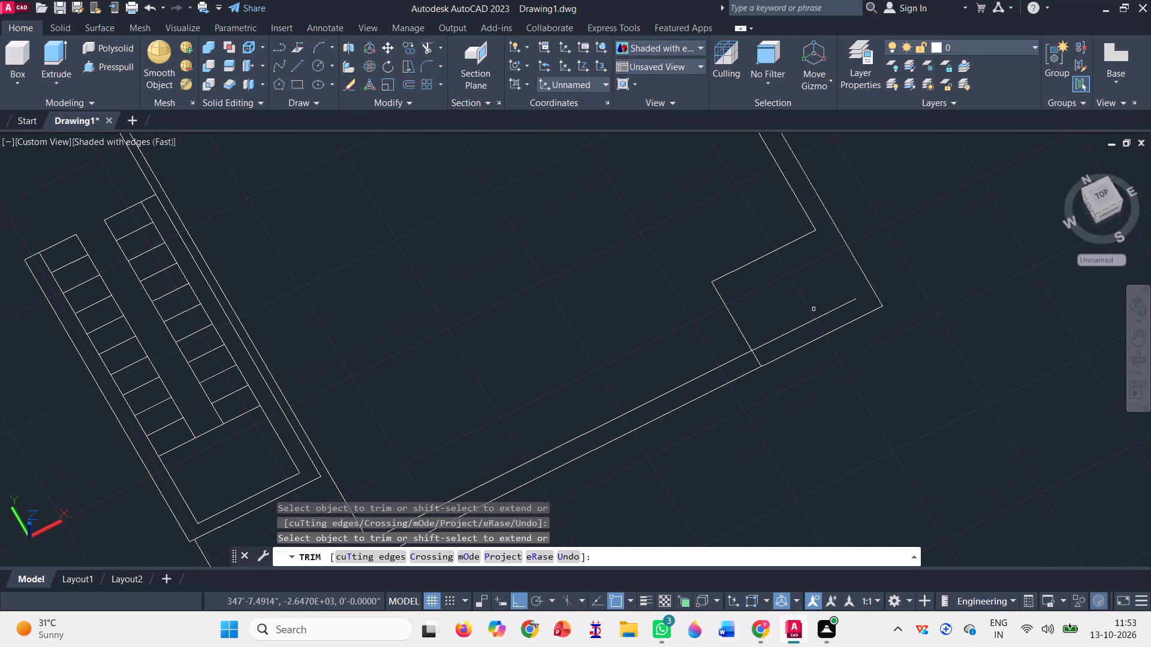
left_click(813, 319)
scroll(759, 356, "up", 3)
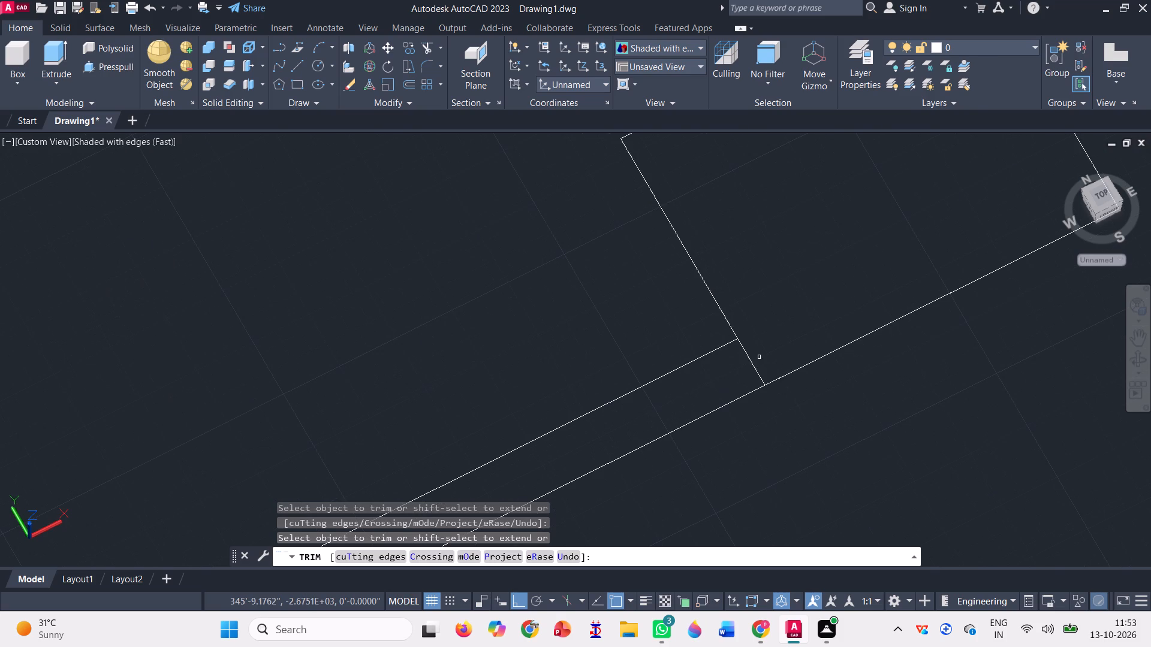
left_click(746, 356)
scroll(748, 370, "down", 7)
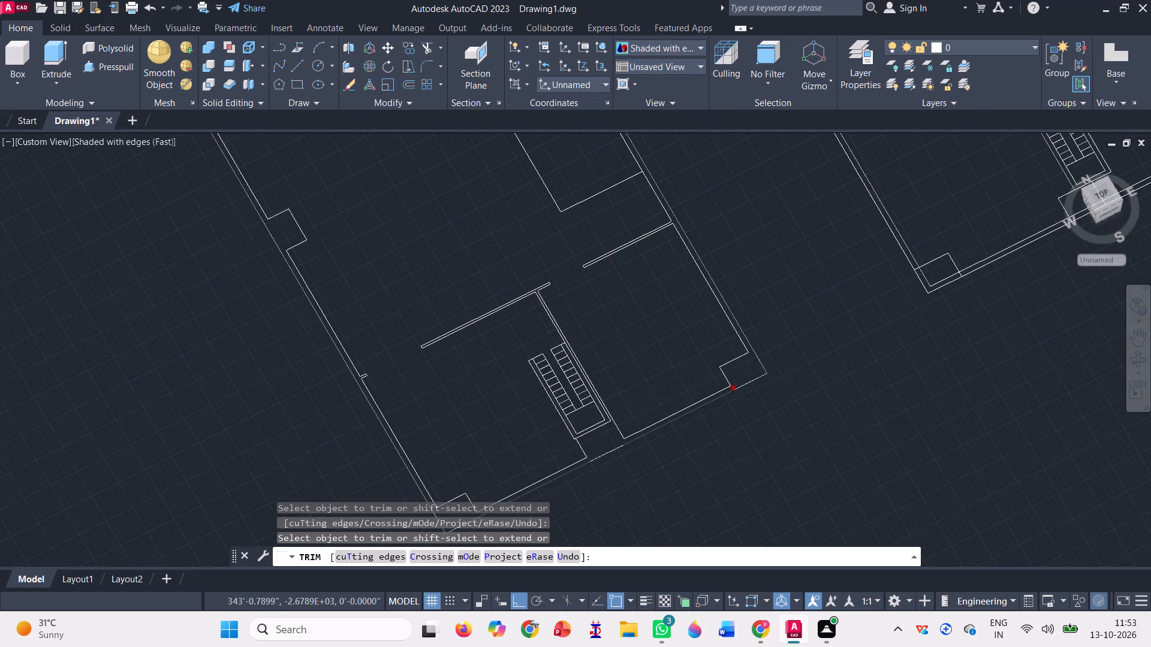
Trim the overlapping column and inner wall lines at the east wall's middle column, and finish trimming.
scroll(727, 394, "down", 1)
scroll(637, 185, "up", 3)
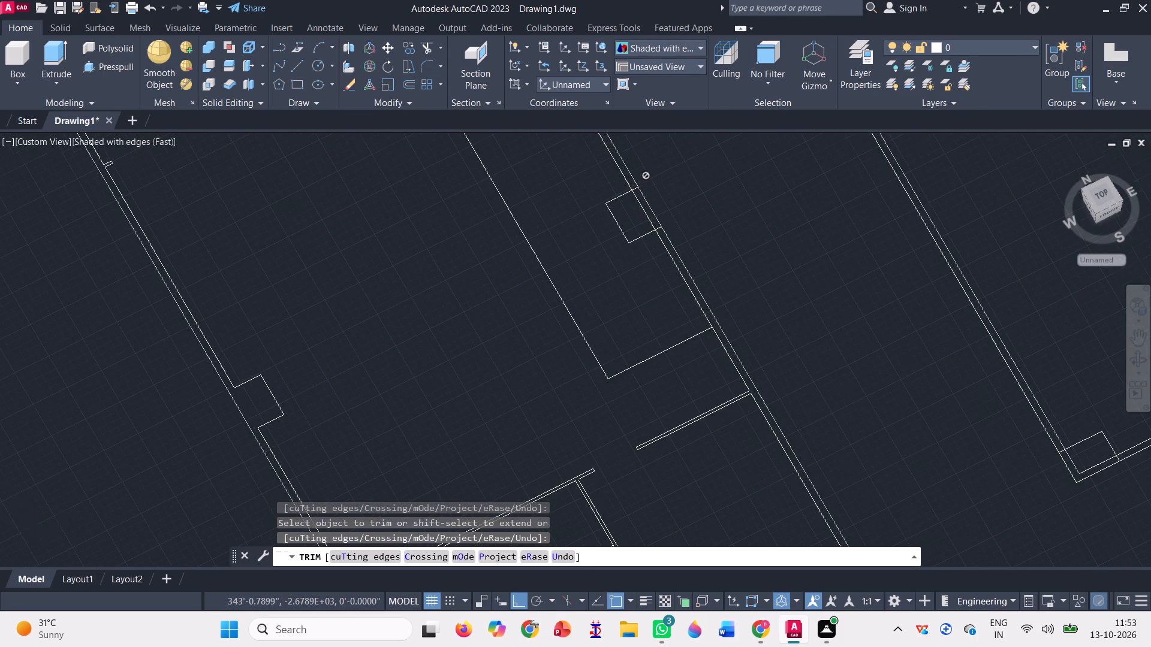
scroll(631, 197, "up", 3)
left_click(646, 170)
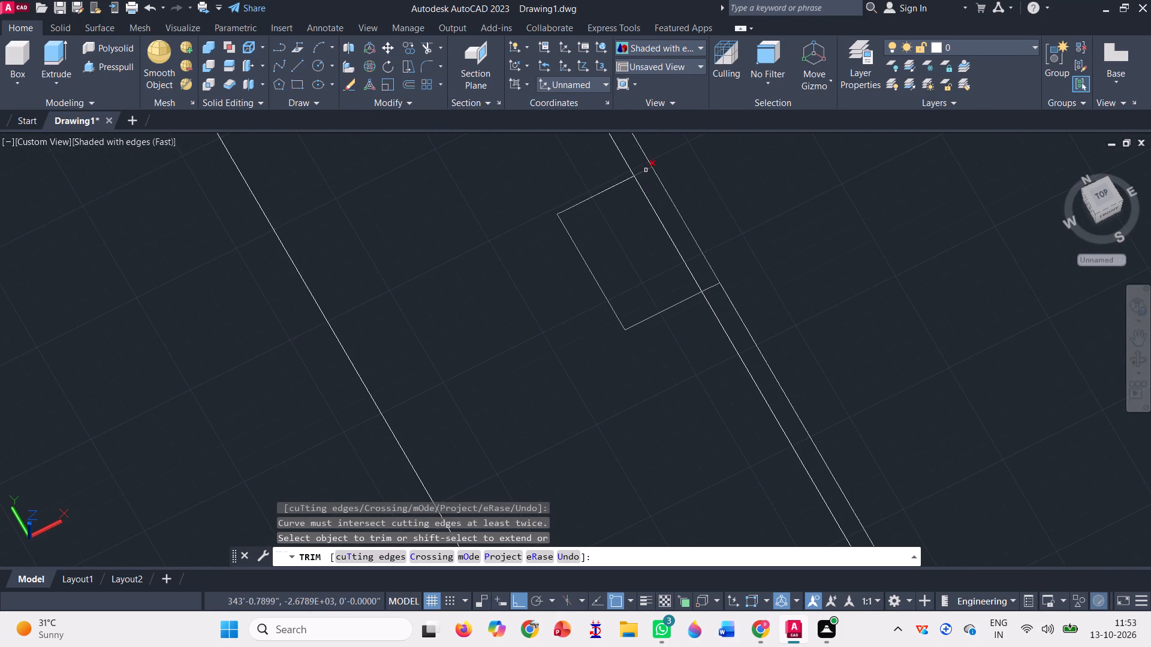
left_click(646, 191)
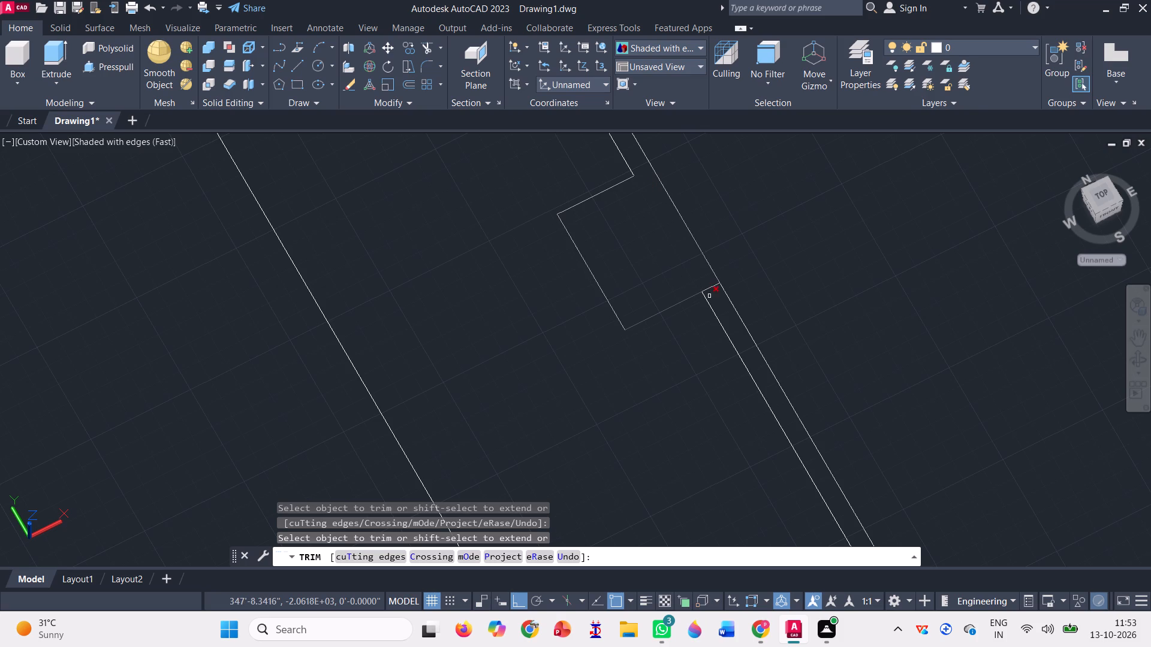
left_click(712, 284)
scroll(708, 350, "down", 4)
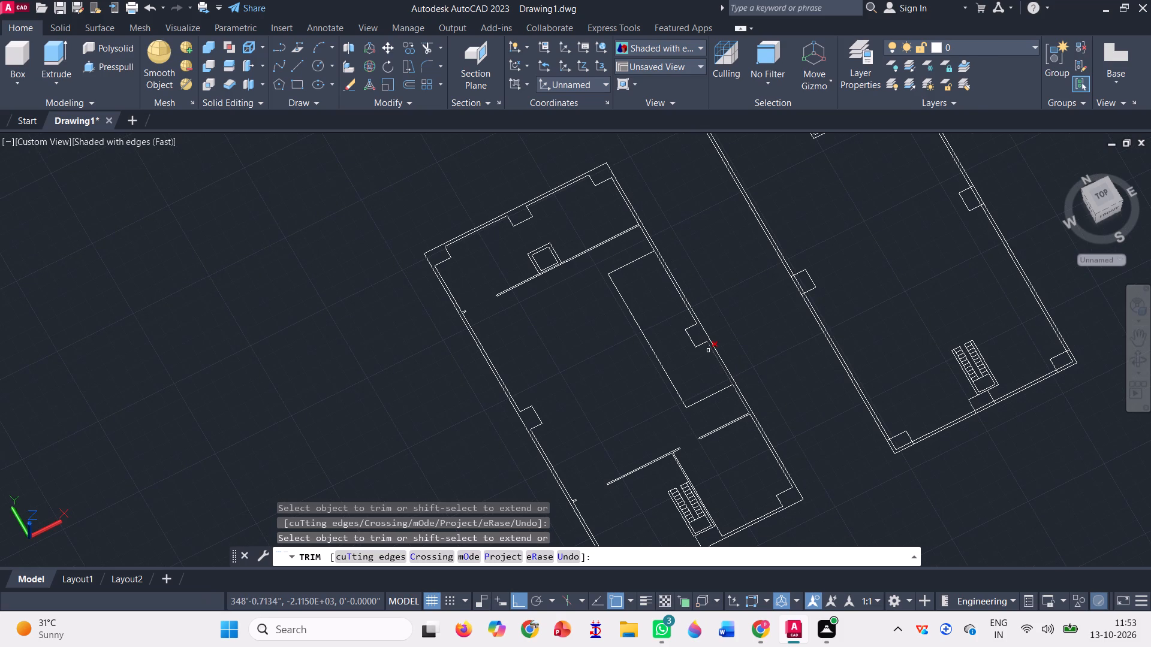
scroll(564, 189, "down", 1)
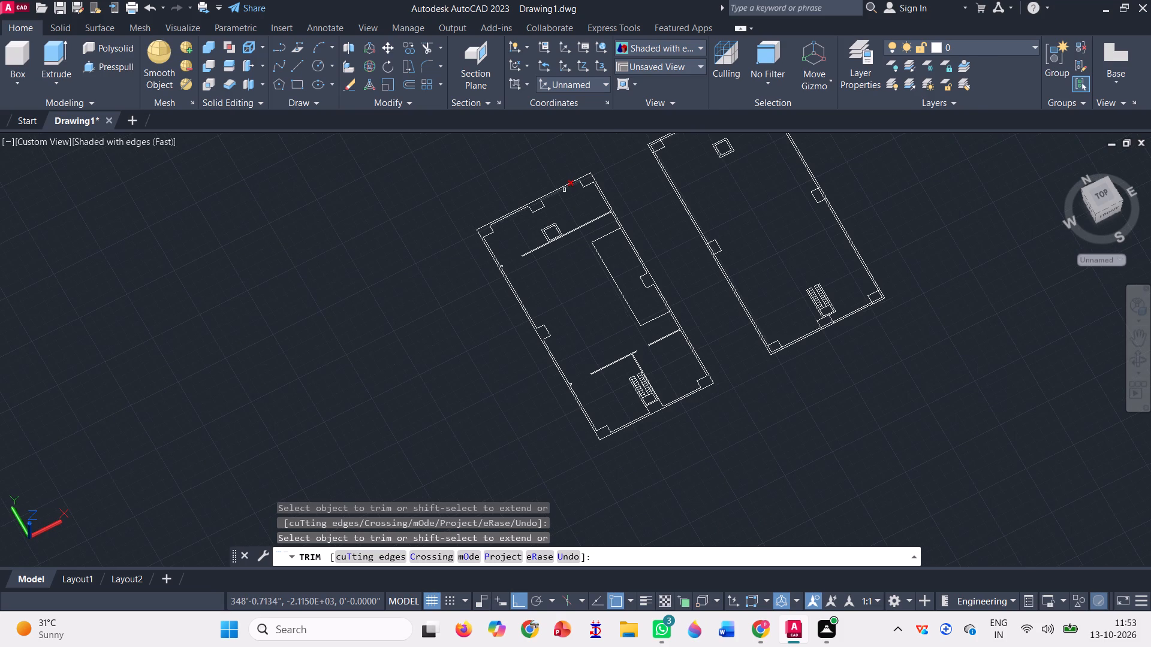
scroll(673, 434, "up", 1)
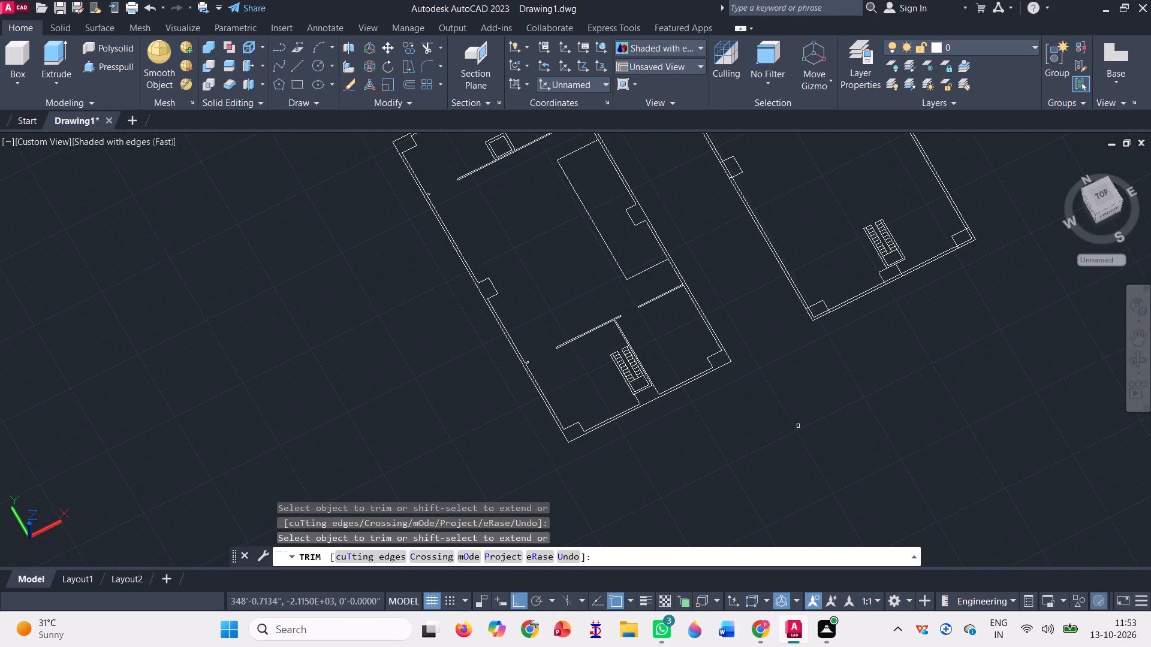
key("Escape")
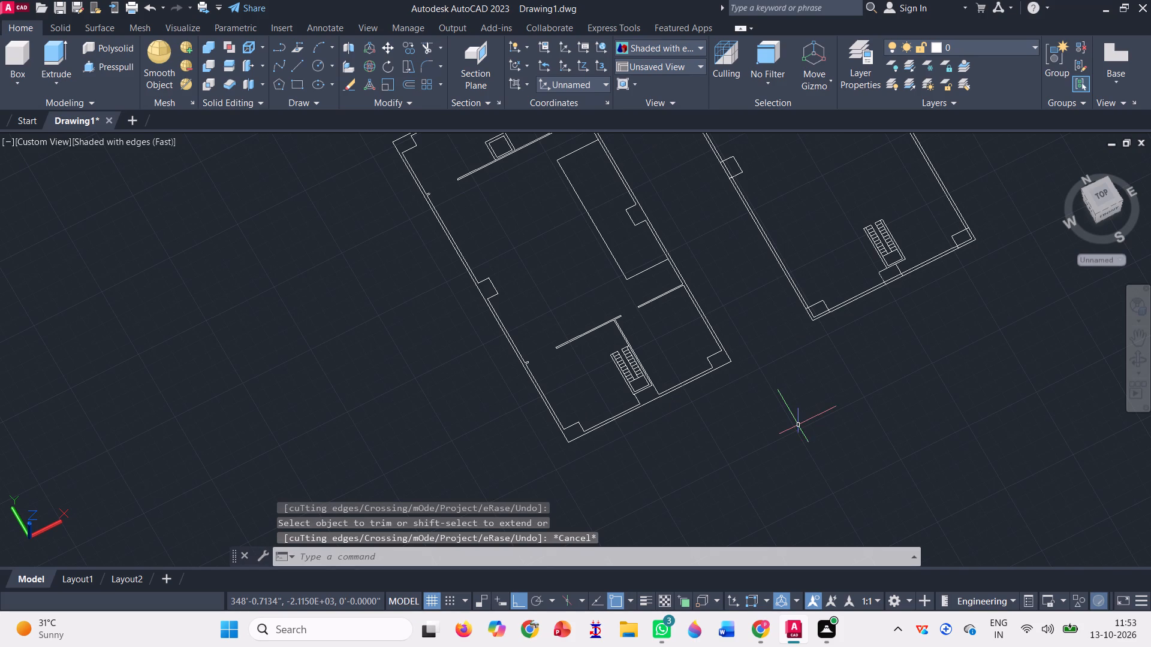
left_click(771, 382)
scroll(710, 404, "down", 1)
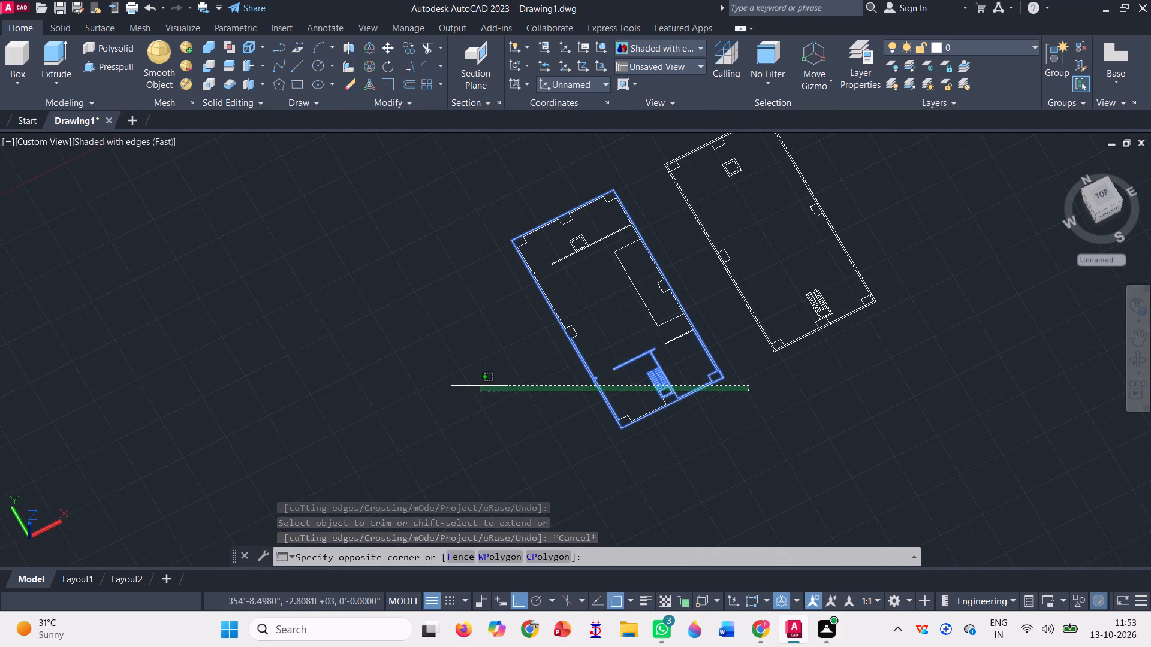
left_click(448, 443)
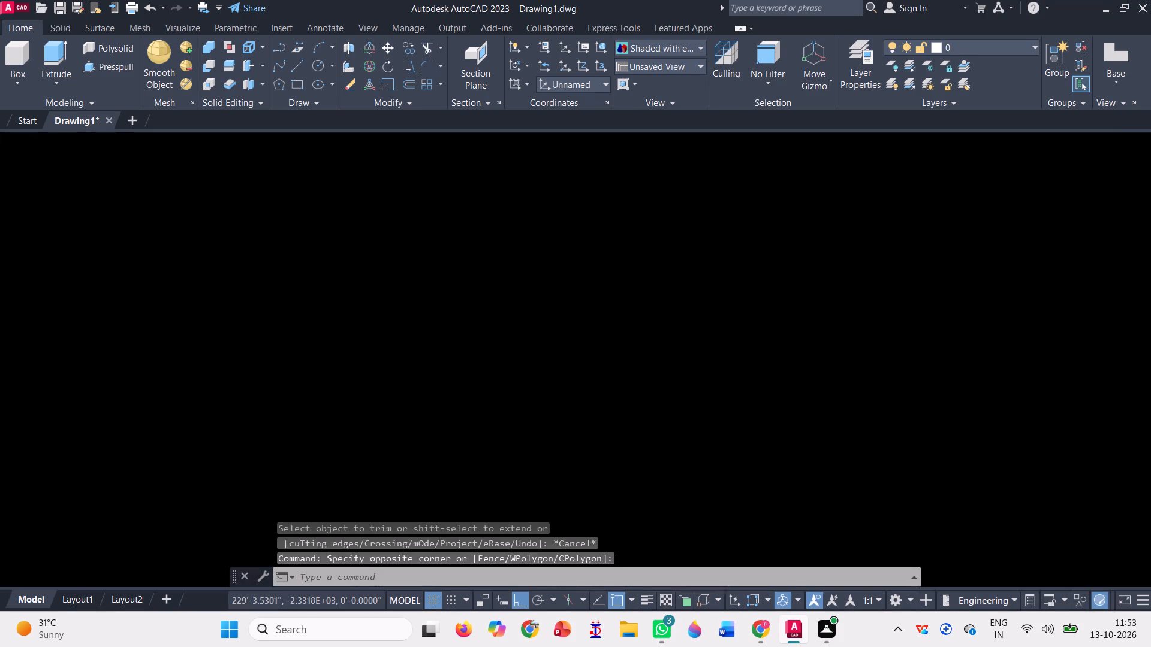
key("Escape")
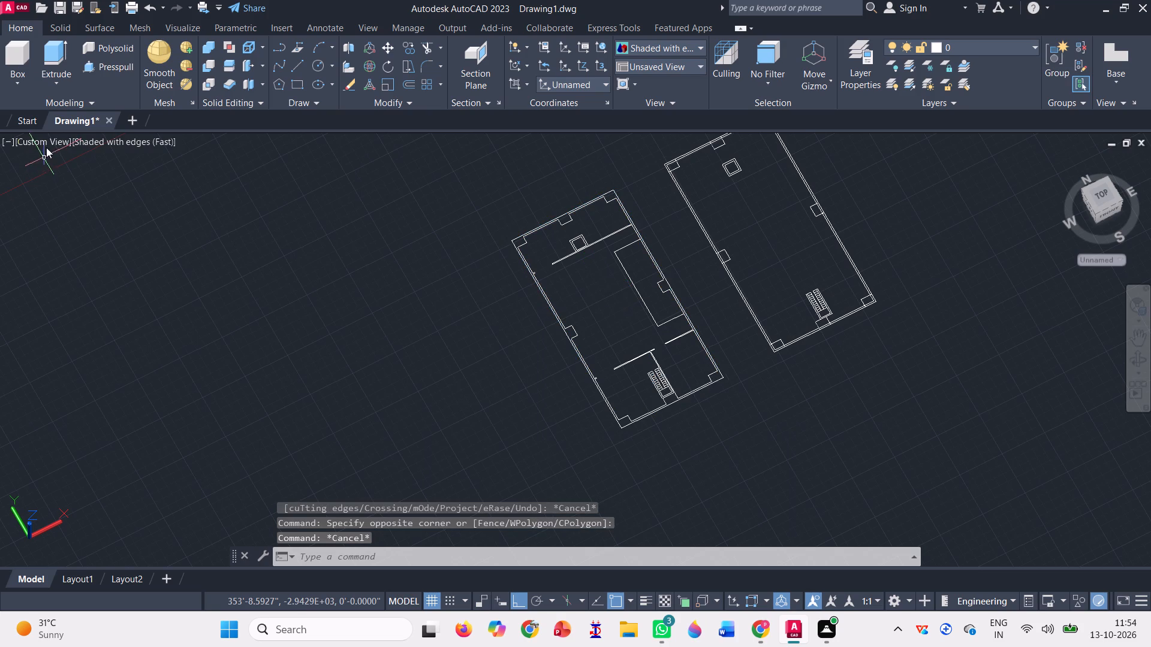
In the Top view, join the trimmed partitioned floor plan's connected lines into polylines.
left_click(45, 135)
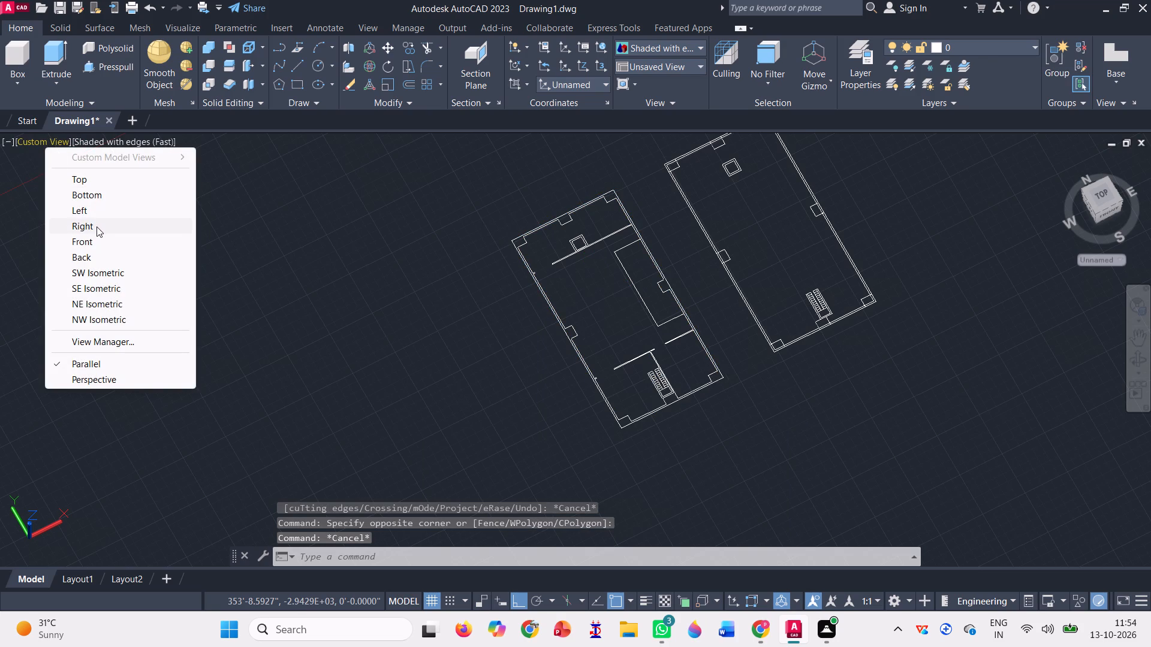
left_click(117, 179)
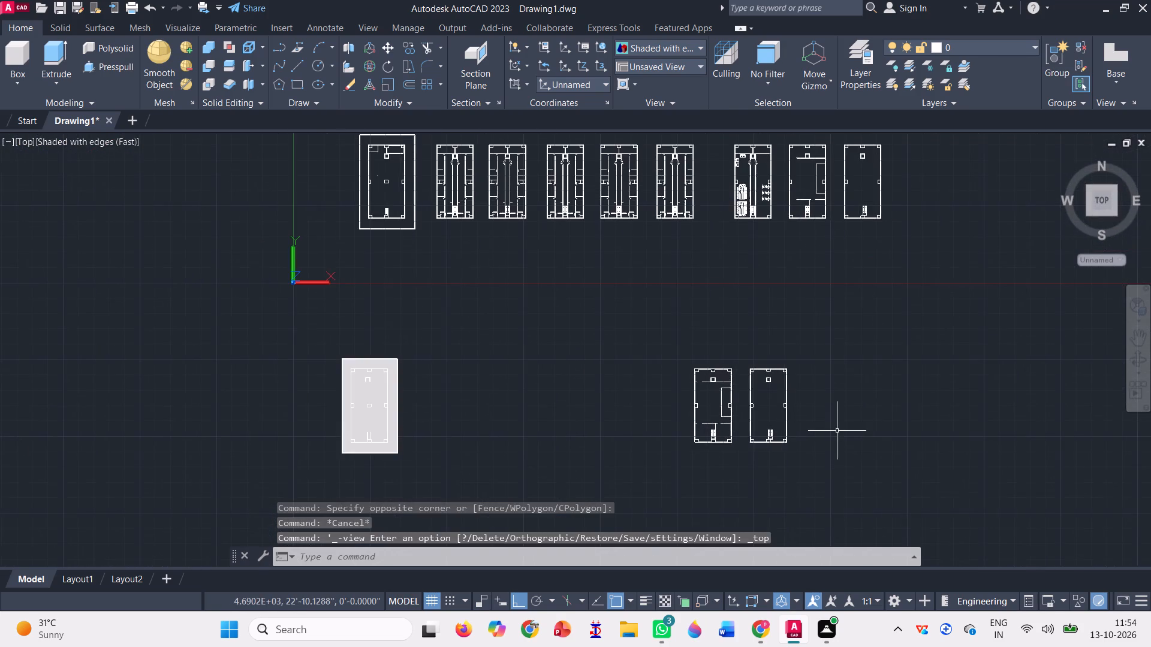
scroll(739, 490, "up", 3)
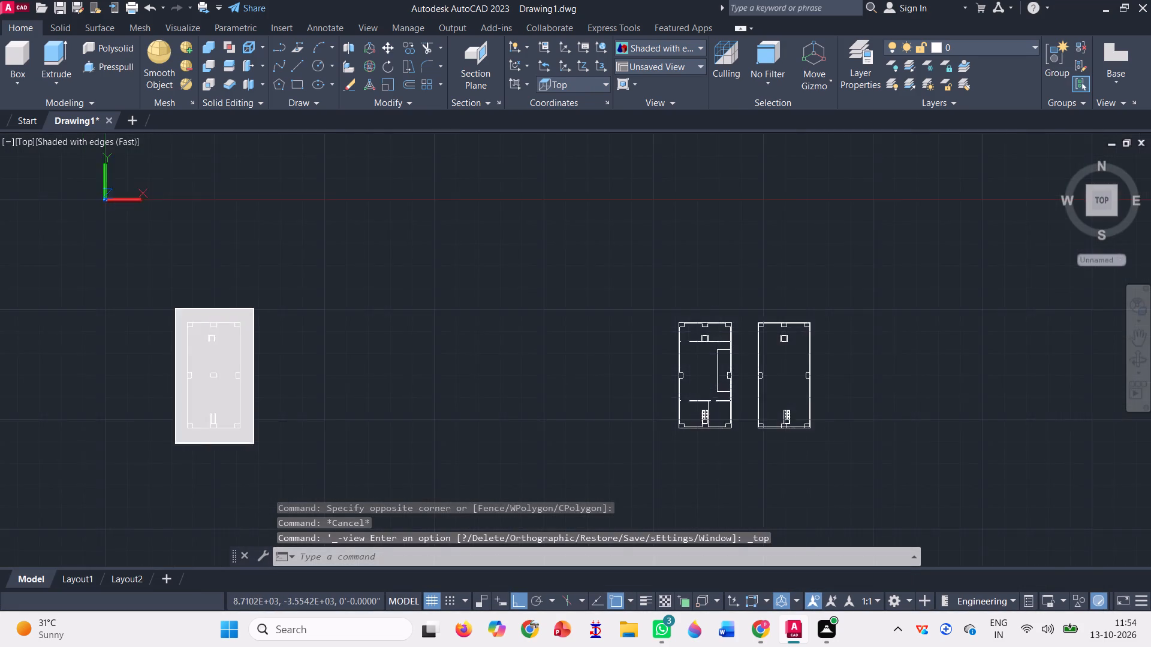
left_click(748, 421)
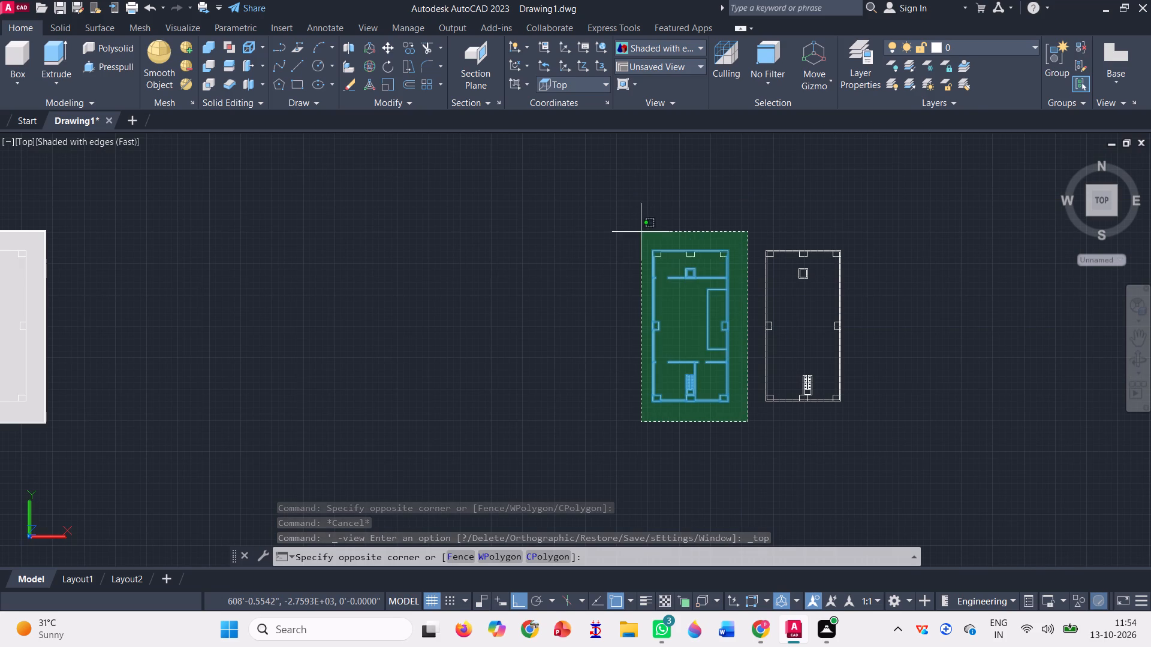
left_click(638, 223)
key("j")
key("Return")
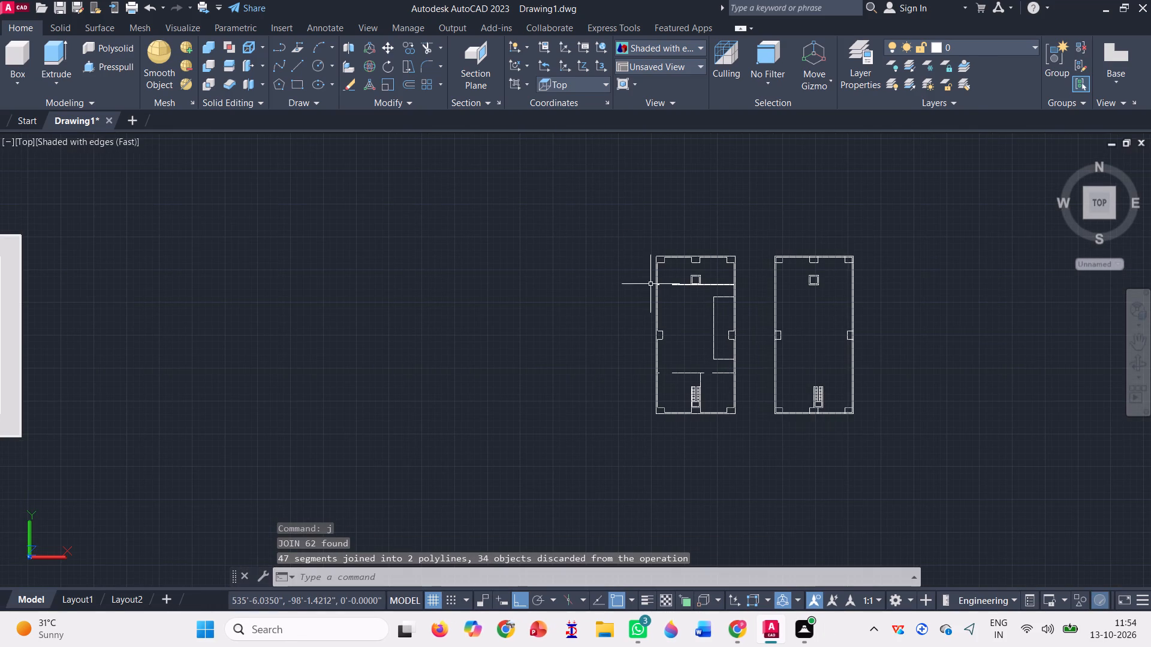
Join the two inner wall polylines that meet at the northern partition's east end into one polyline.
scroll(699, 319, "up", 1)
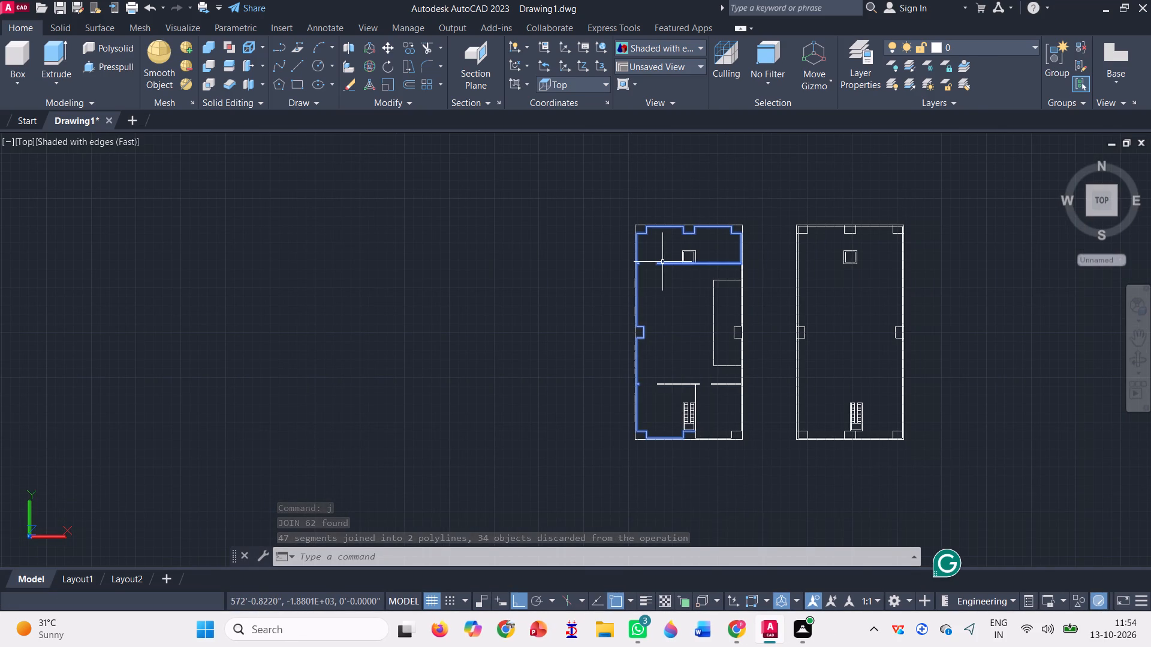
scroll(742, 264, "up", 3)
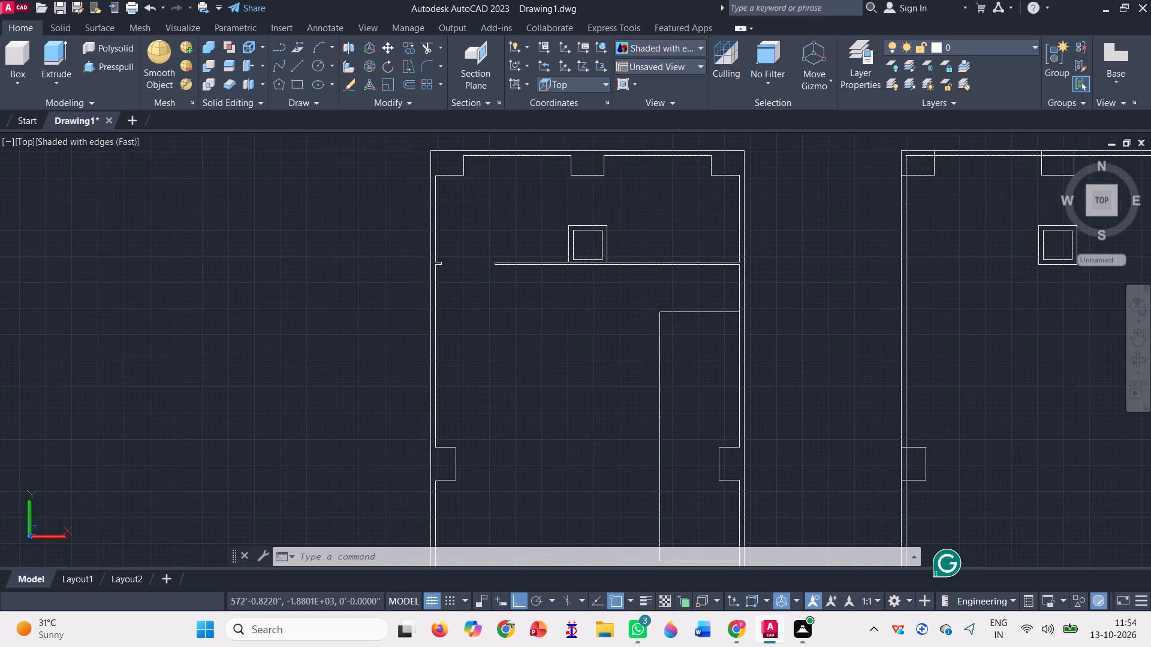
scroll(742, 262, "up", 3)
left_click(710, 261)
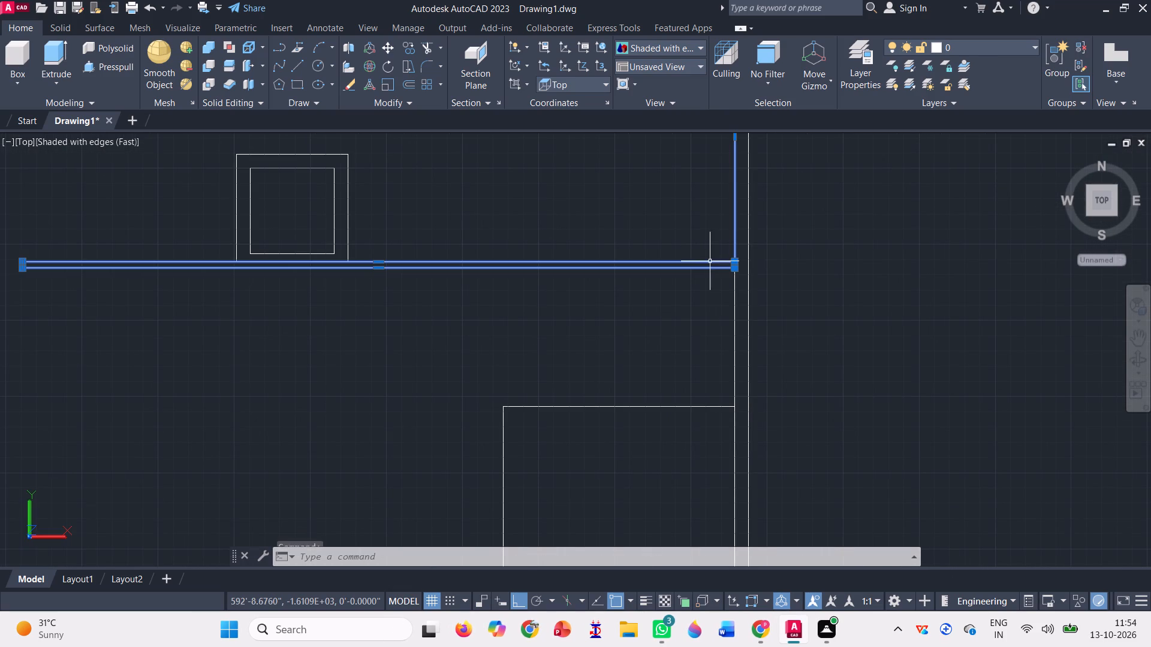
left_click(736, 305)
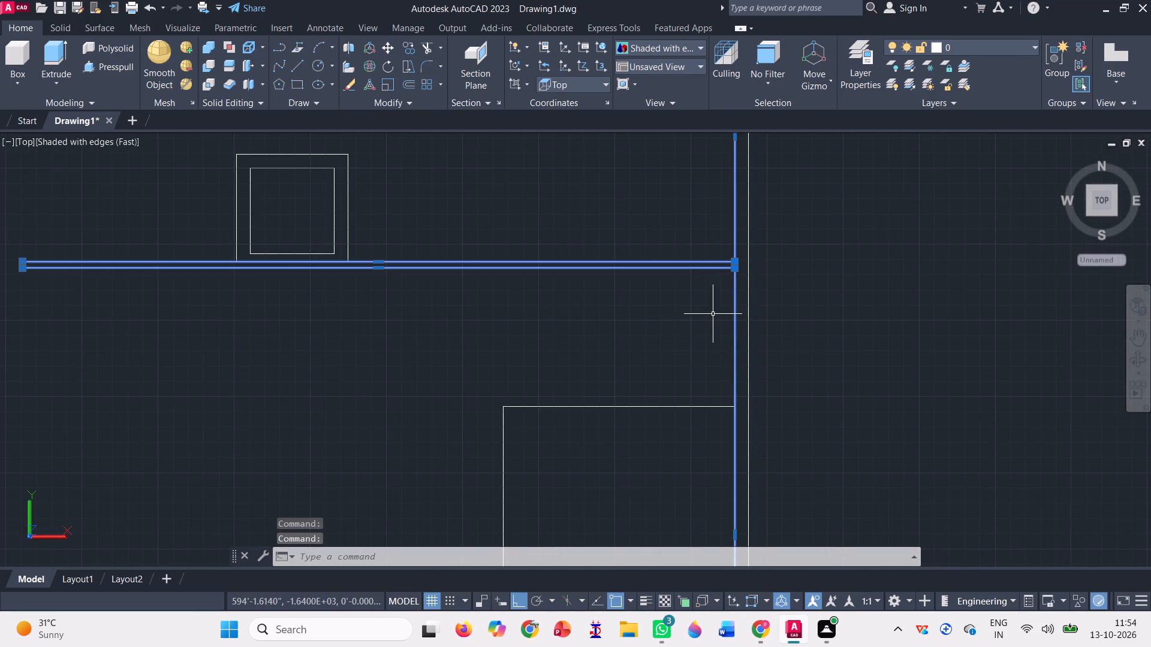
key("j")
key("Return")
Inspect the joined inner wall outline across the partitioned floor plan and around the staircase.
scroll(712, 312, "down", 2)
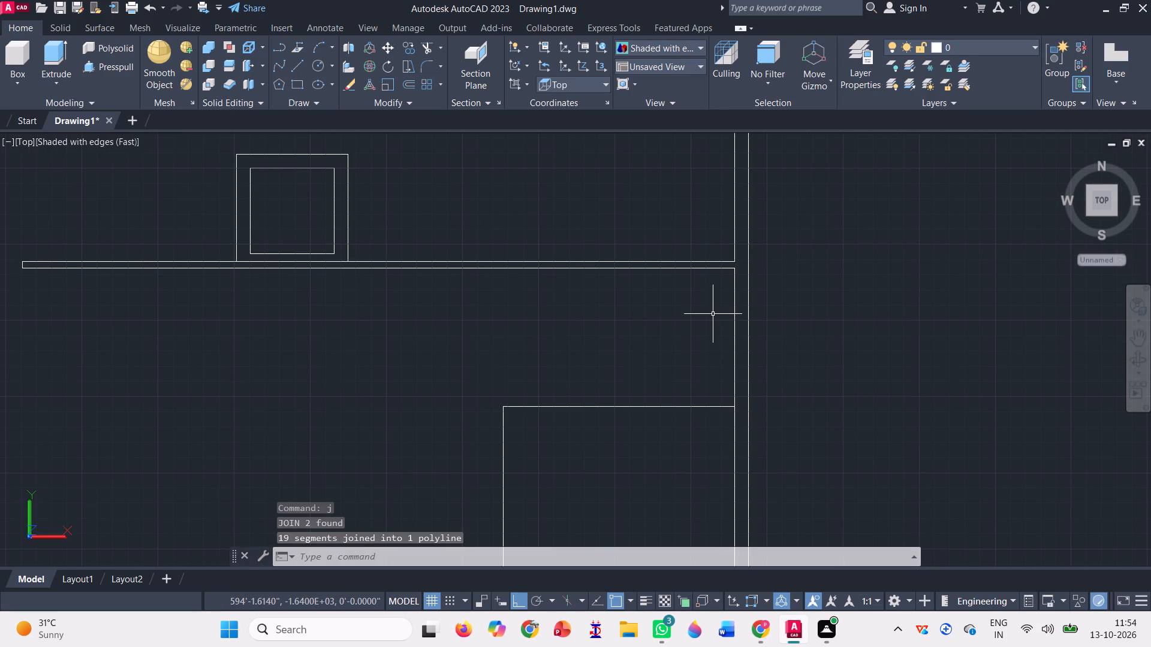
scroll(711, 312, "down", 2)
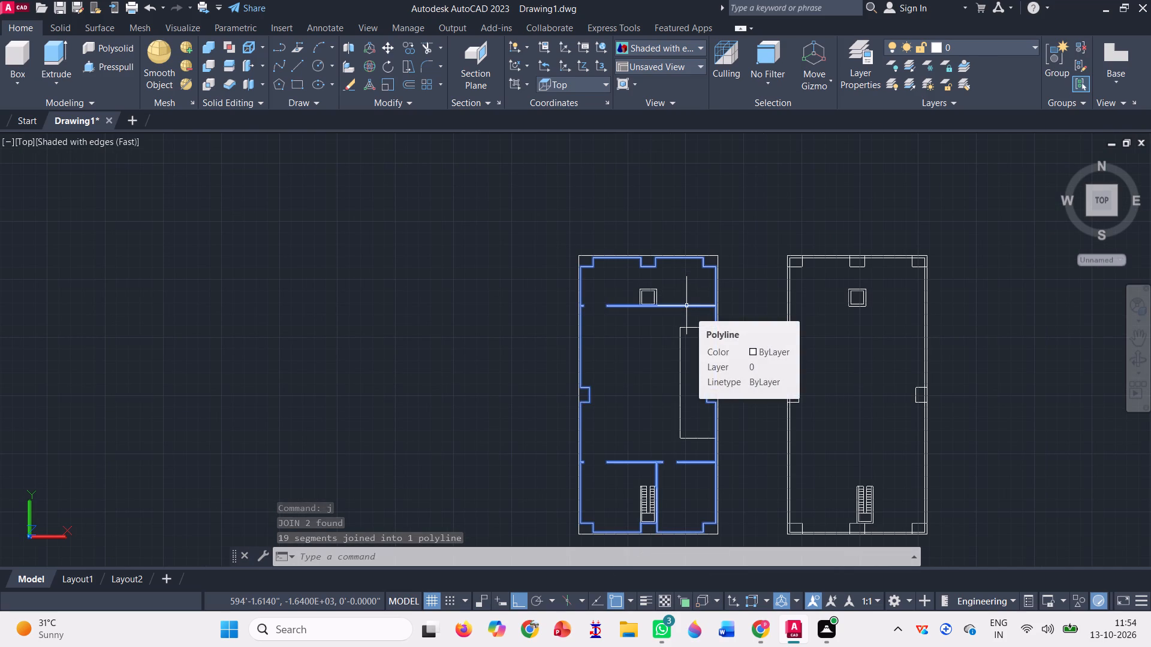
scroll(669, 242, "down", 2)
scroll(666, 273, "up", 3)
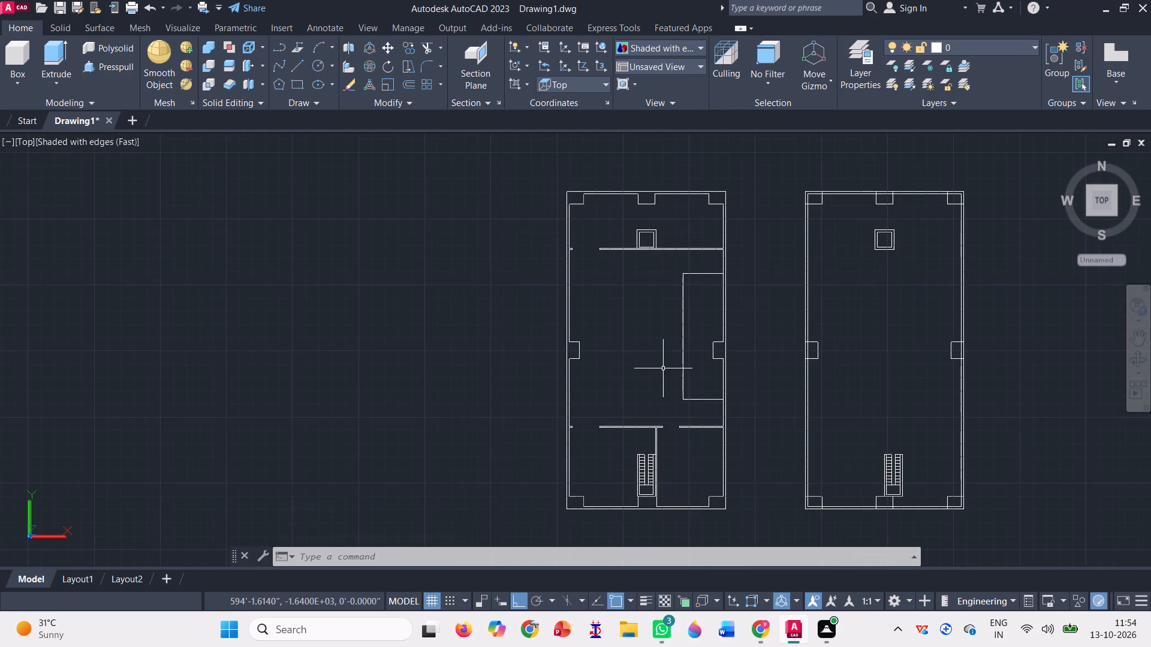
scroll(648, 319, "down", 1)
scroll(650, 437, "up", 3)
scroll(628, 371, "up", 3)
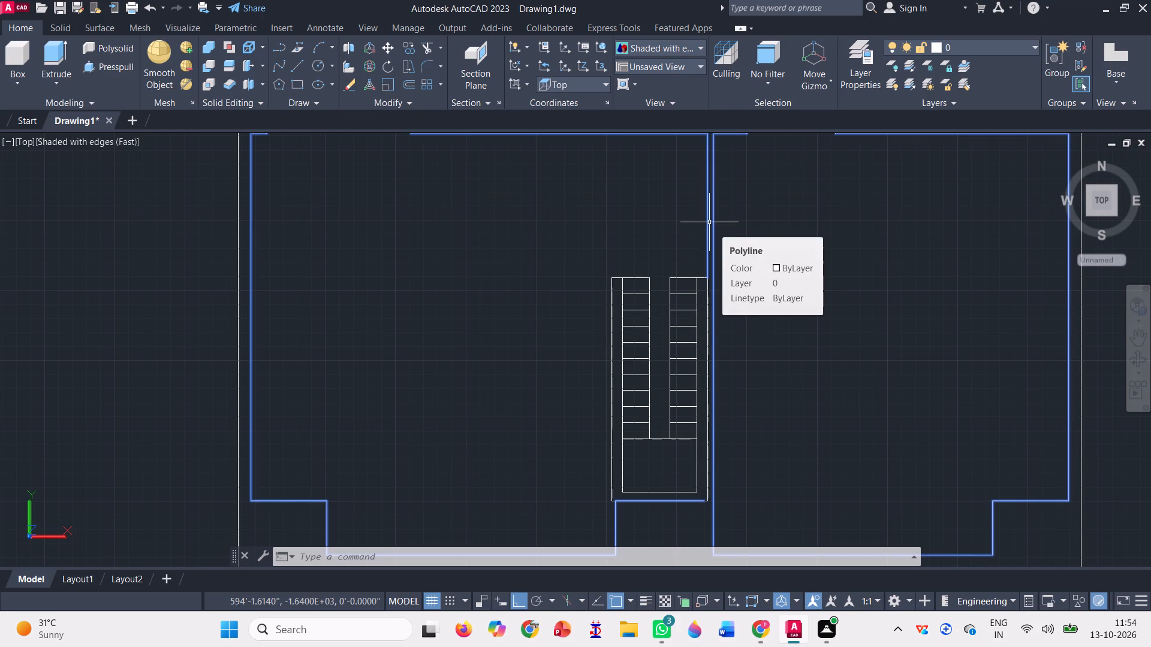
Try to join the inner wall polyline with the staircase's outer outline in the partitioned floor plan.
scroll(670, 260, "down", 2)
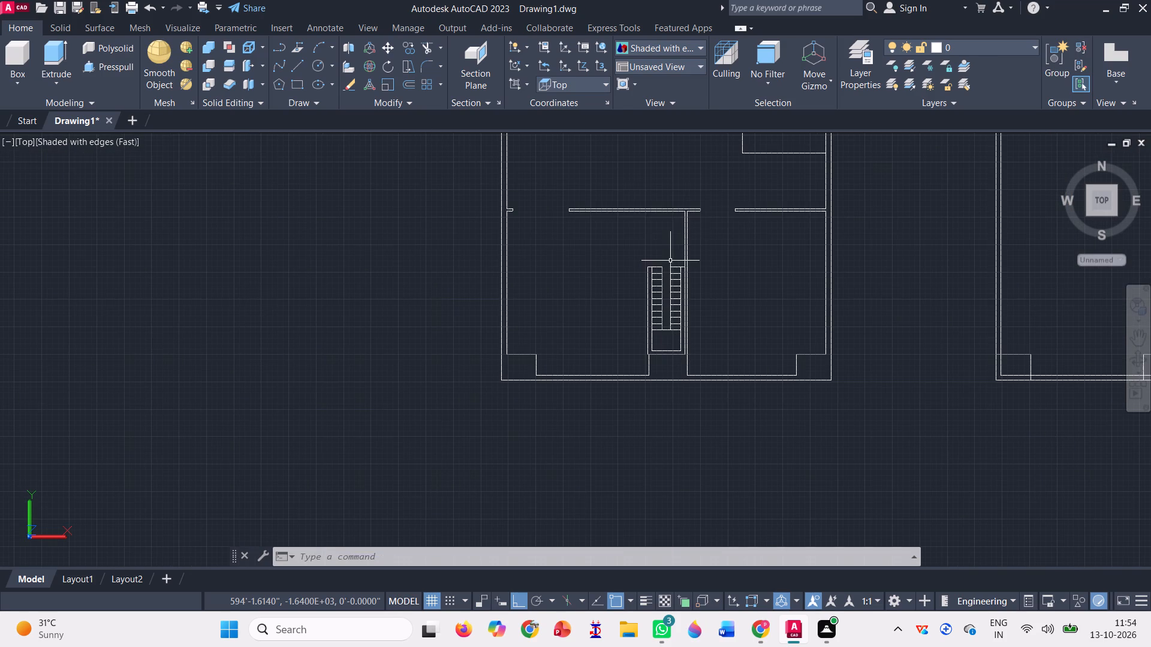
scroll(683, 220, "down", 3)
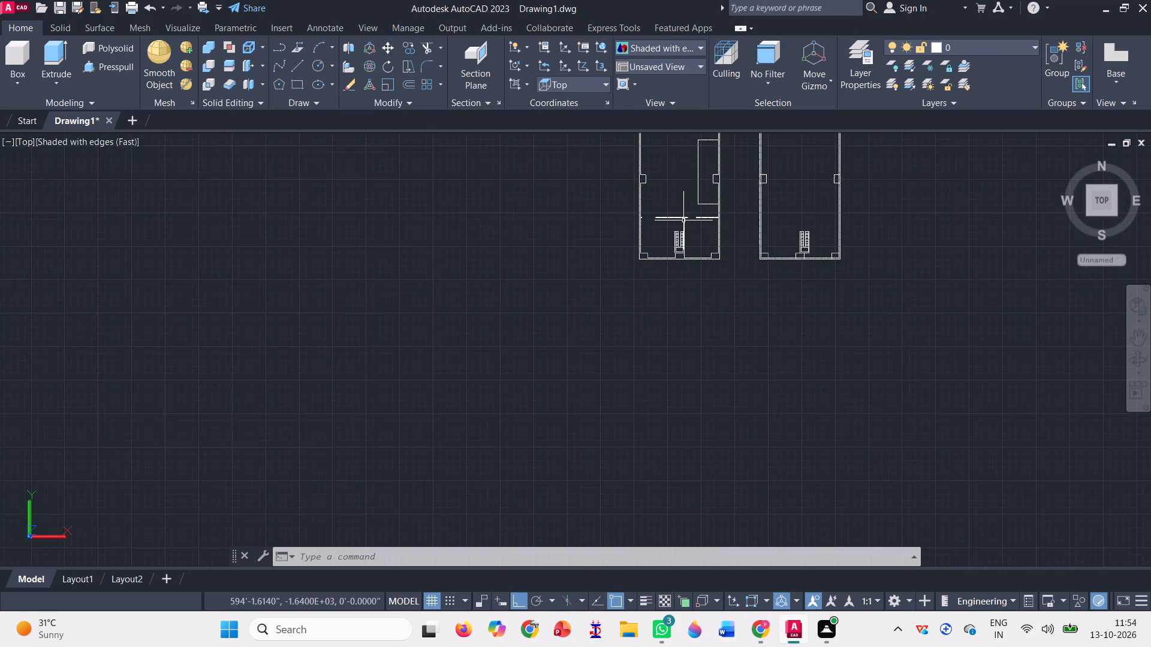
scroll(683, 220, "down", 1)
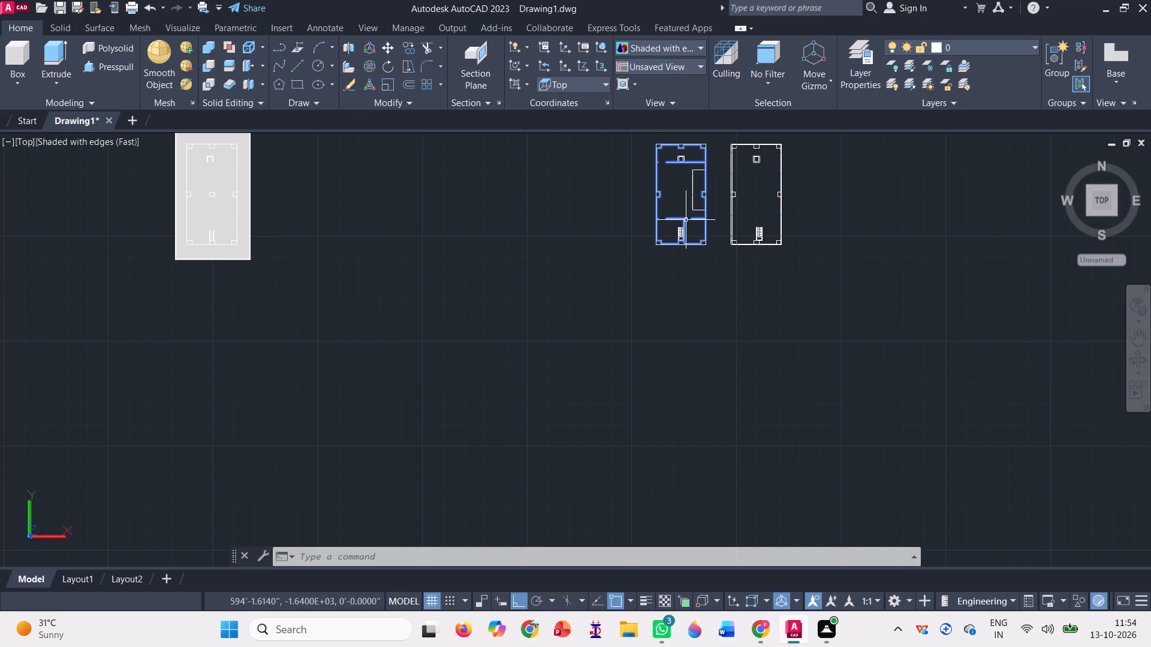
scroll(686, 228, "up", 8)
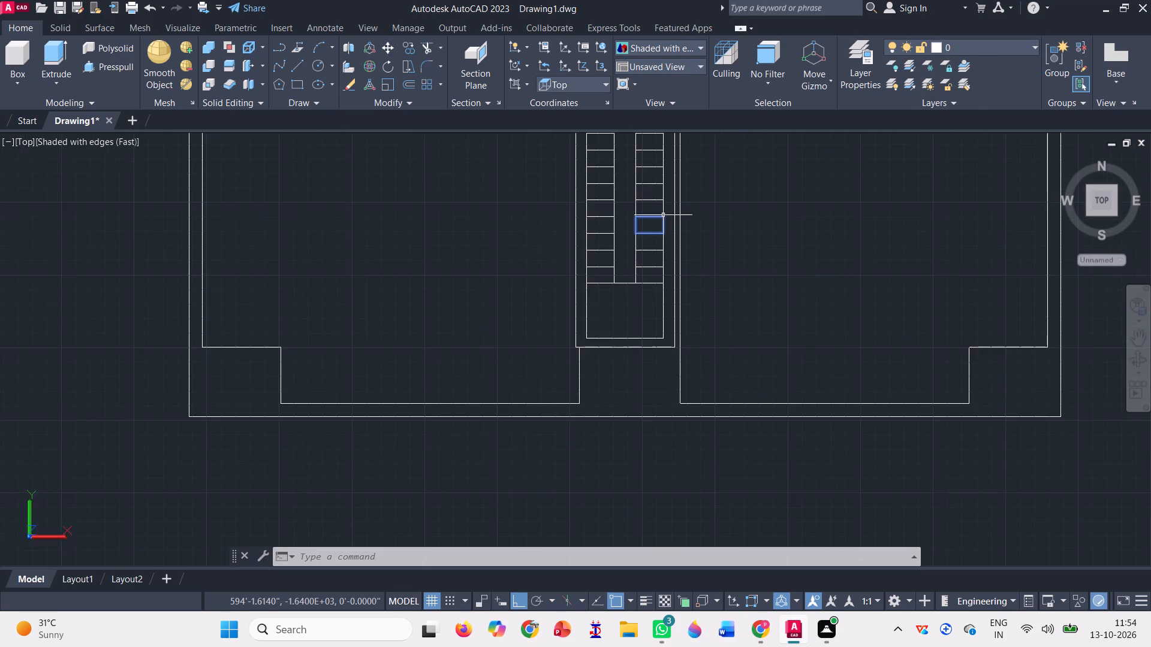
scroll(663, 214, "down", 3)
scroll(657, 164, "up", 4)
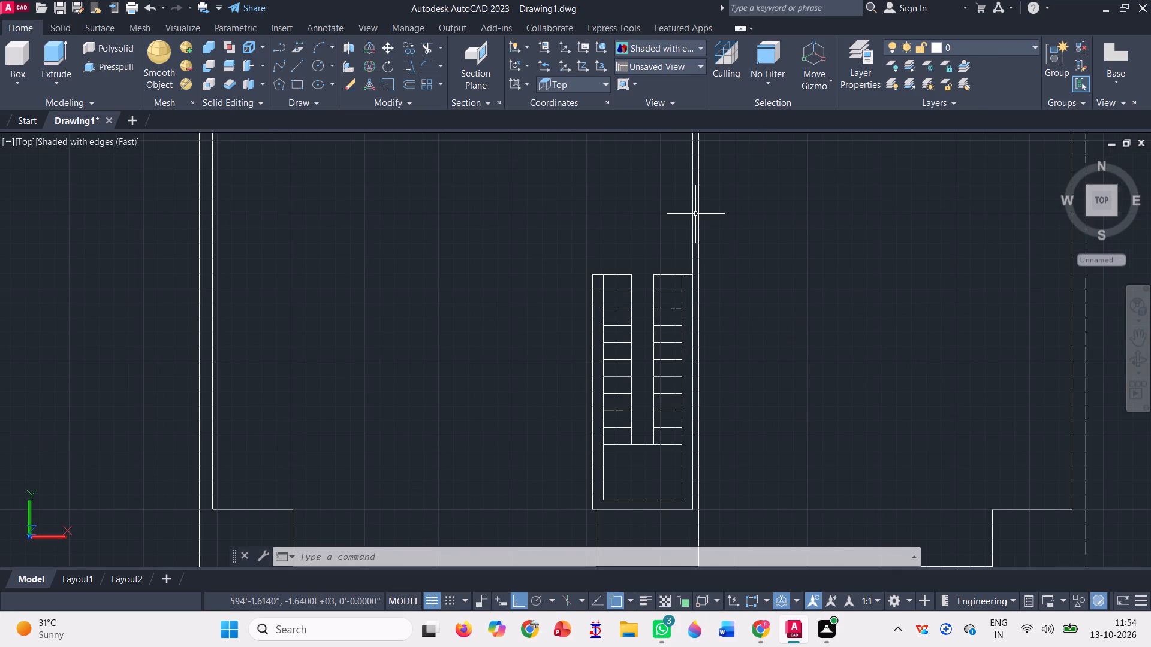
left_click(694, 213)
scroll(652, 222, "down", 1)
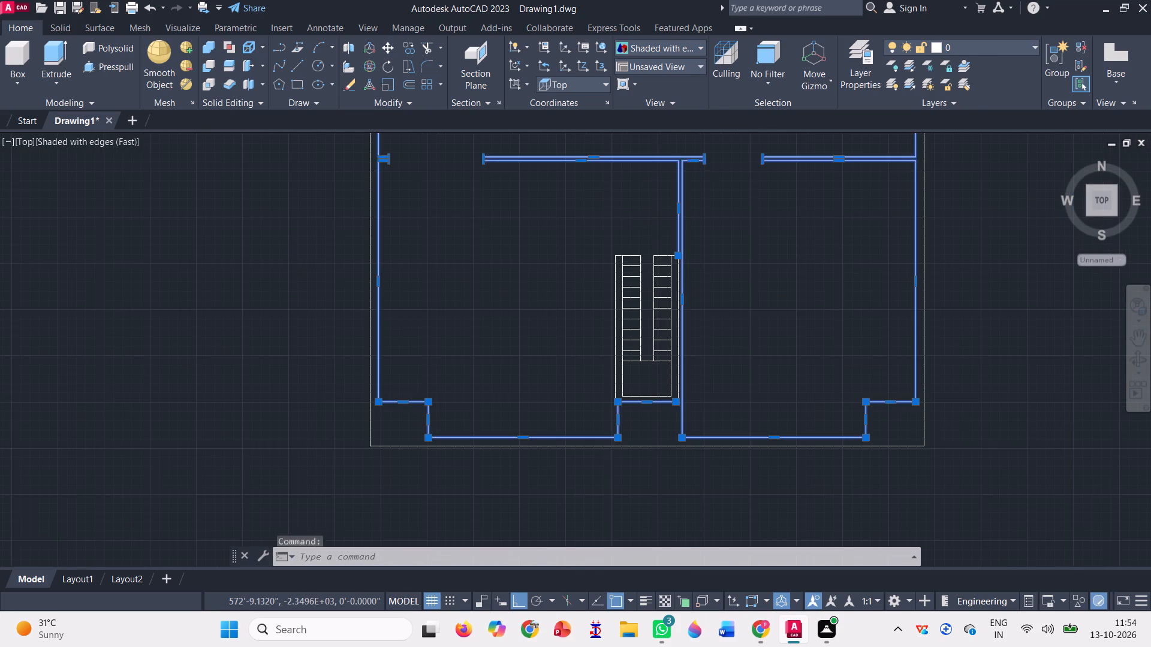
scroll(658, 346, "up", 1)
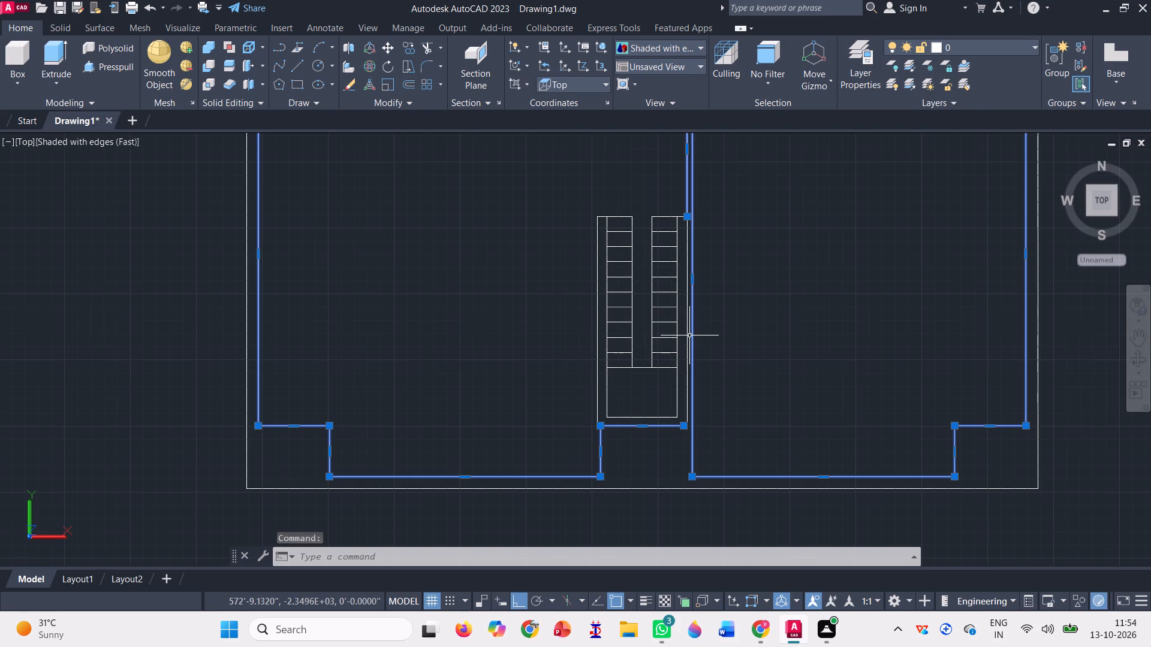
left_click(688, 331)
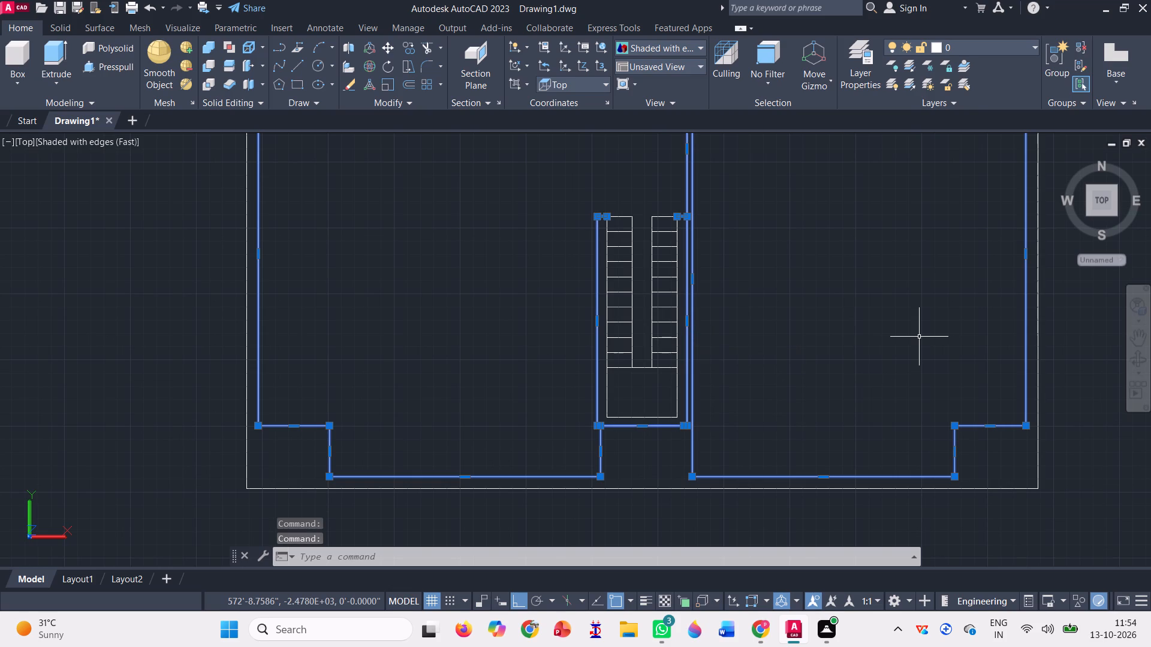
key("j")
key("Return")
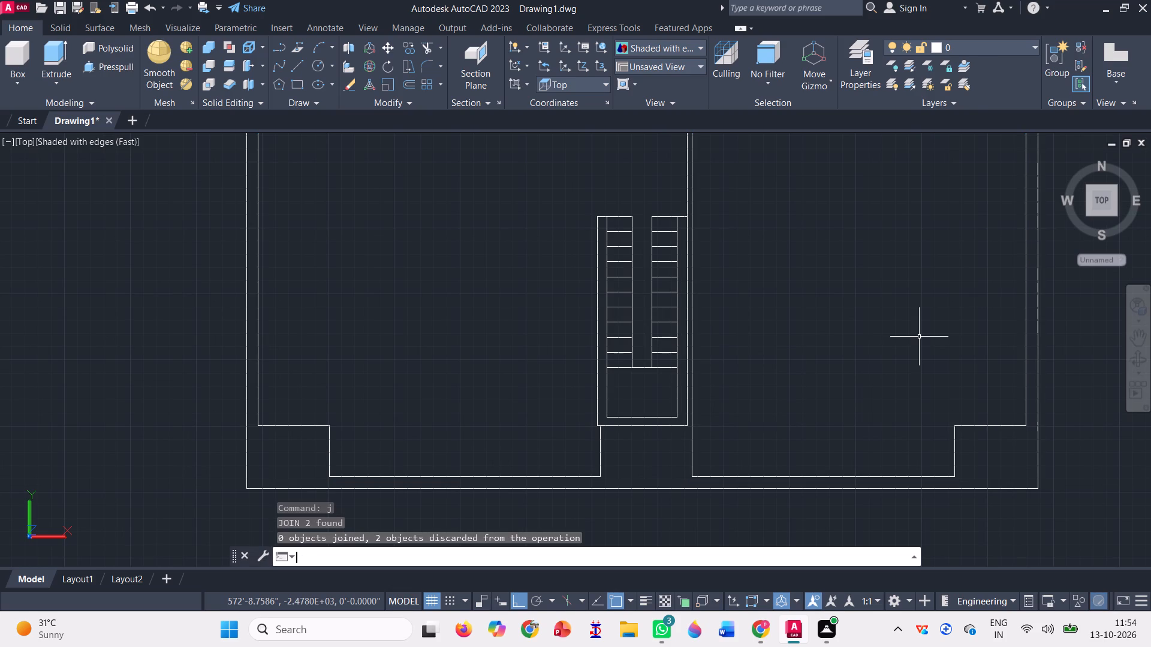
Move the partitioned plan's wall polylines straight west into the empty space beside the slab, leaving the staircase and column pieces behind.
scroll(645, 403, "down", 2)
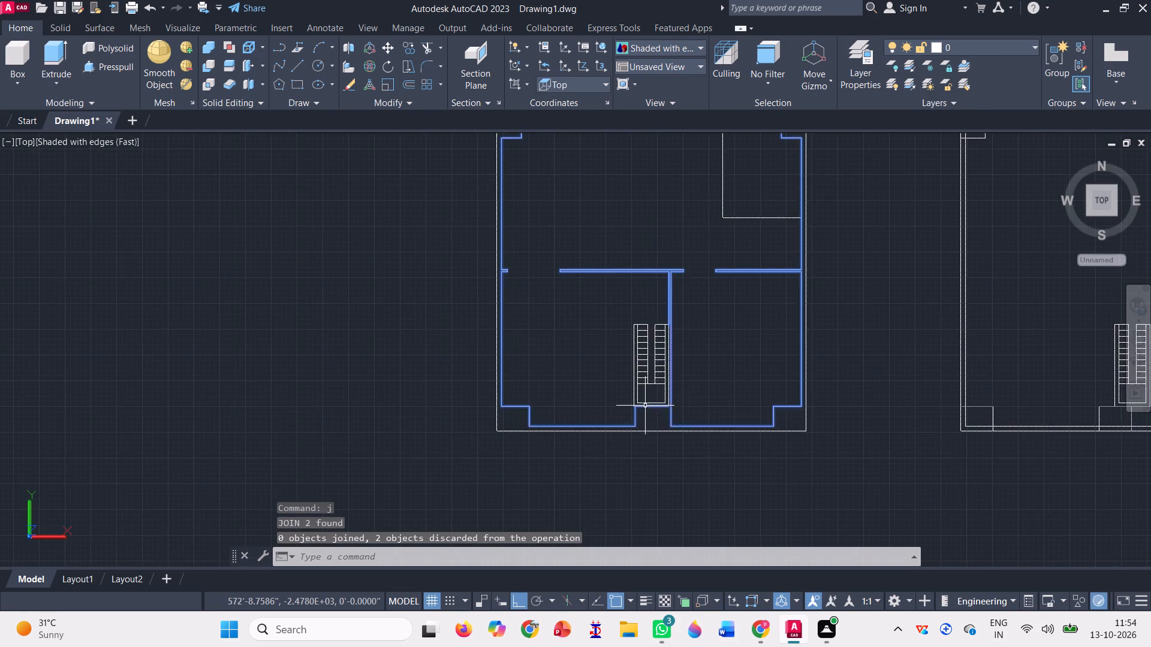
scroll(626, 462, "down", 1)
scroll(679, 391, "down", 2)
scroll(679, 391, "up", 3)
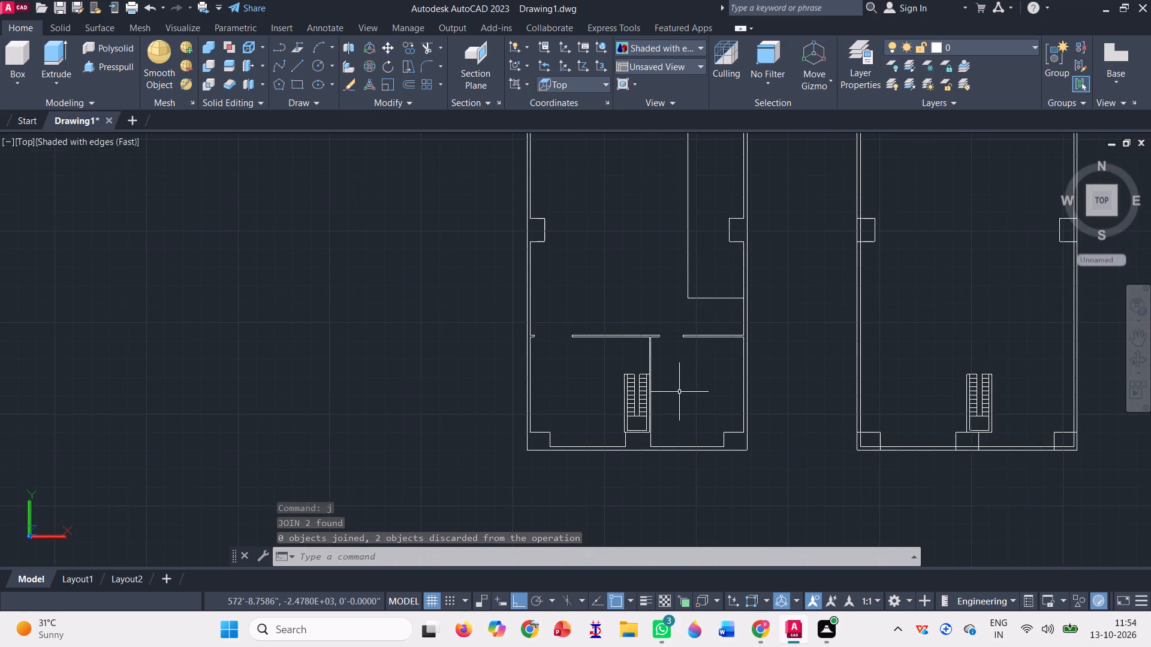
left_click(578, 290)
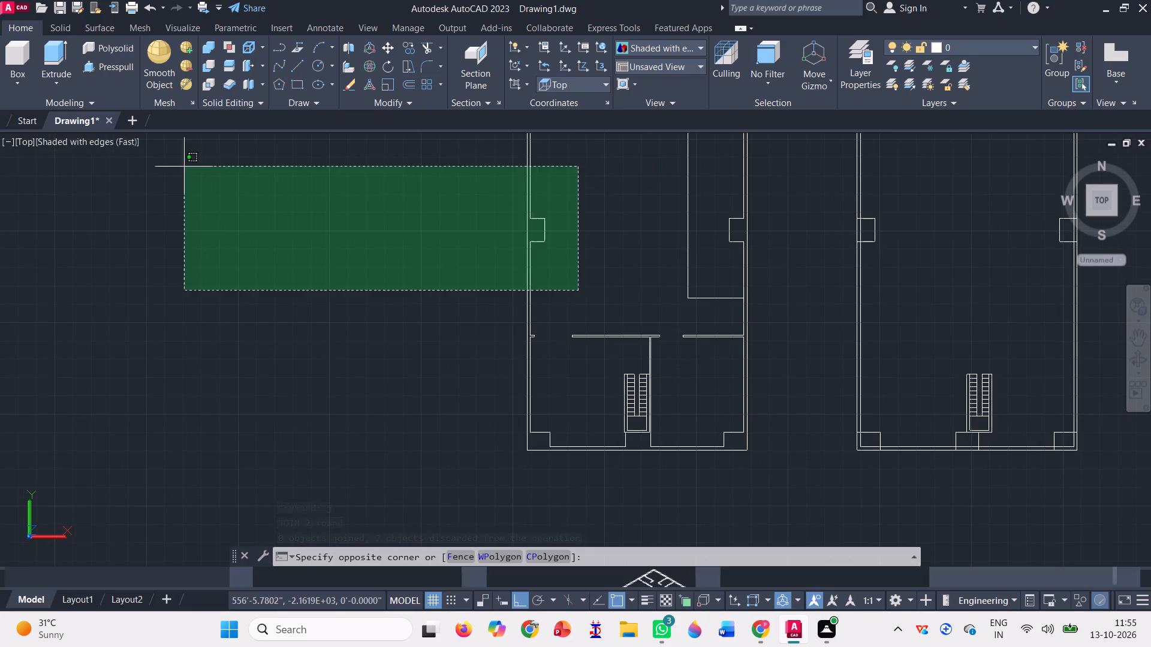
left_click(184, 166)
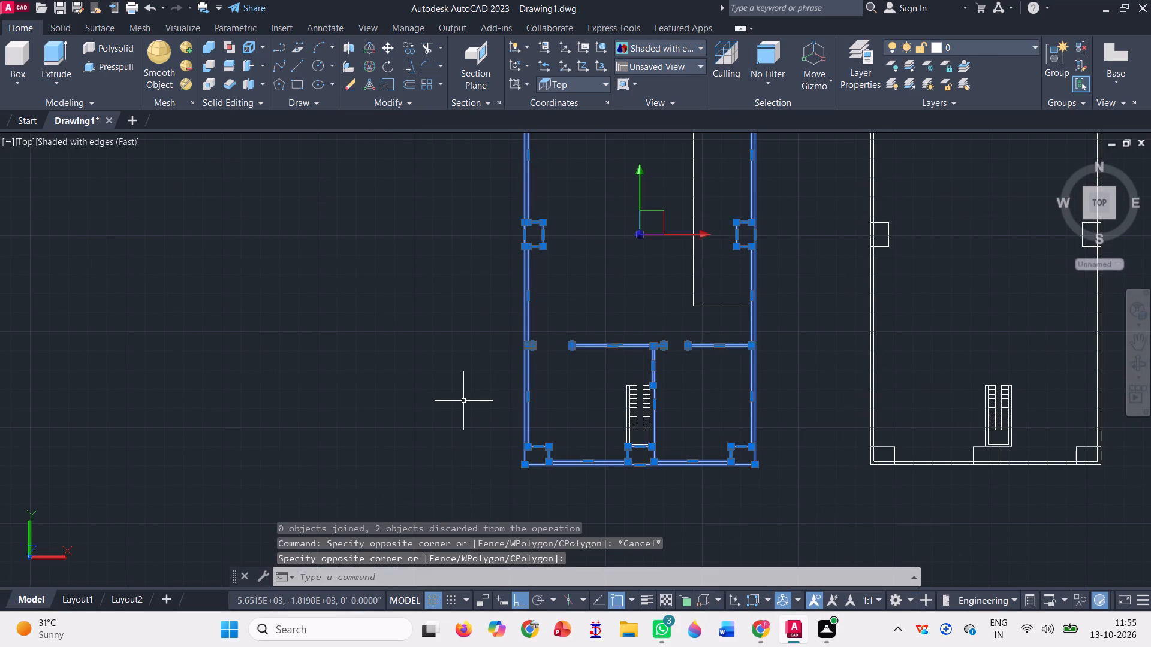
type("m")
key("space")
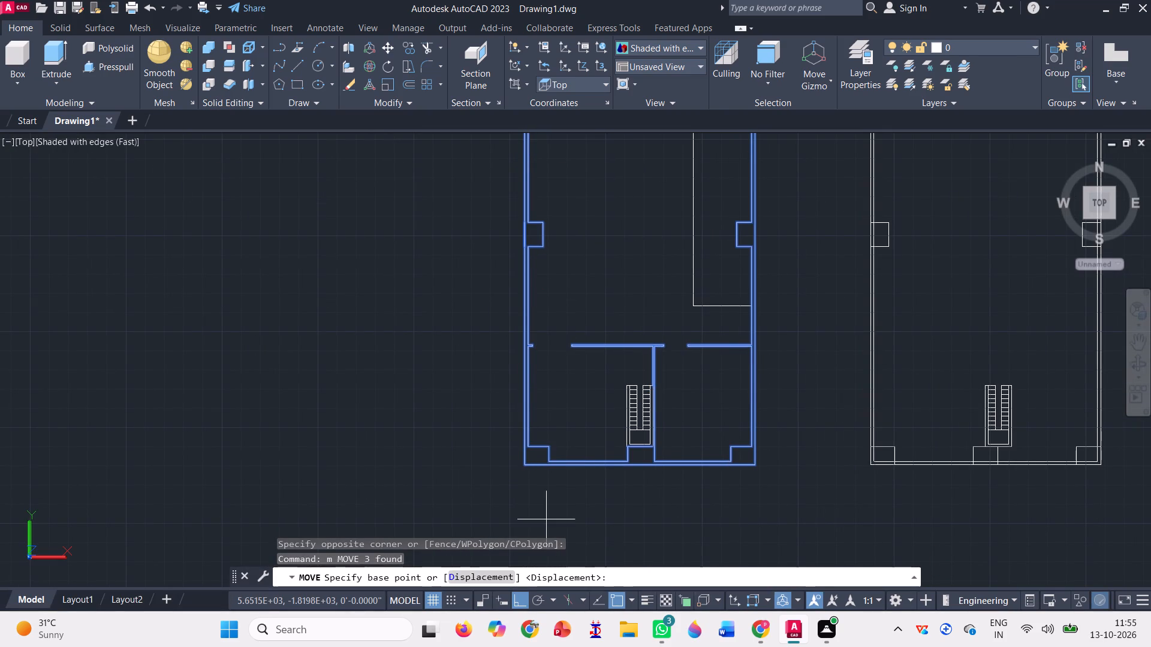
left_click(523, 465)
scroll(665, 375, "down", 4)
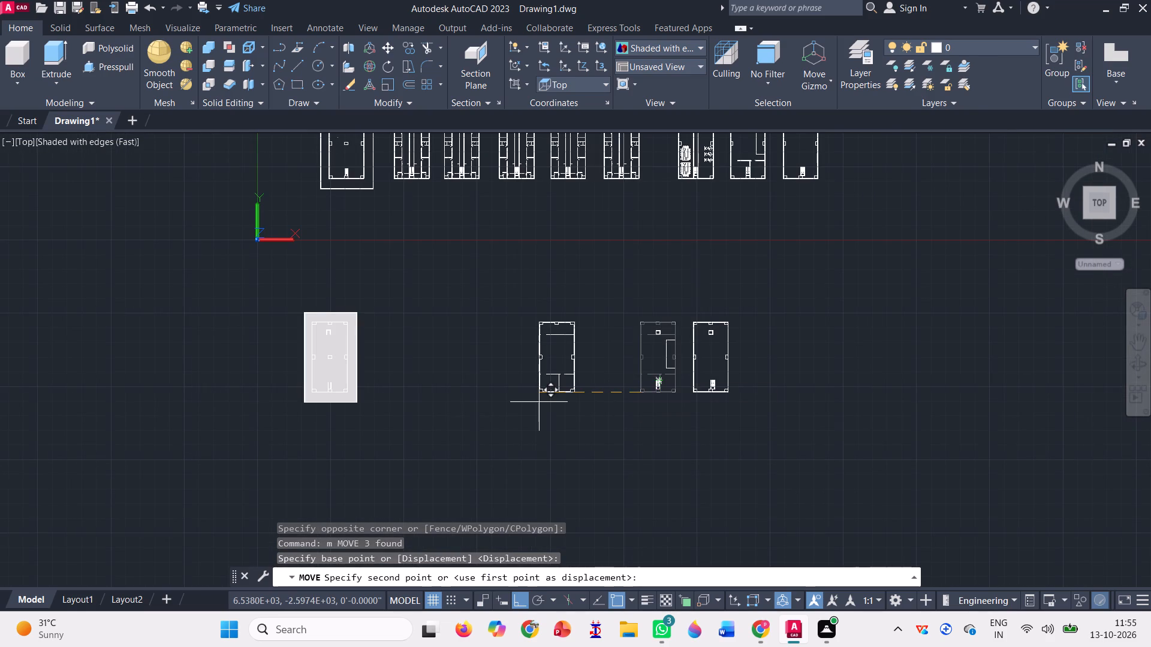
left_click(447, 401)
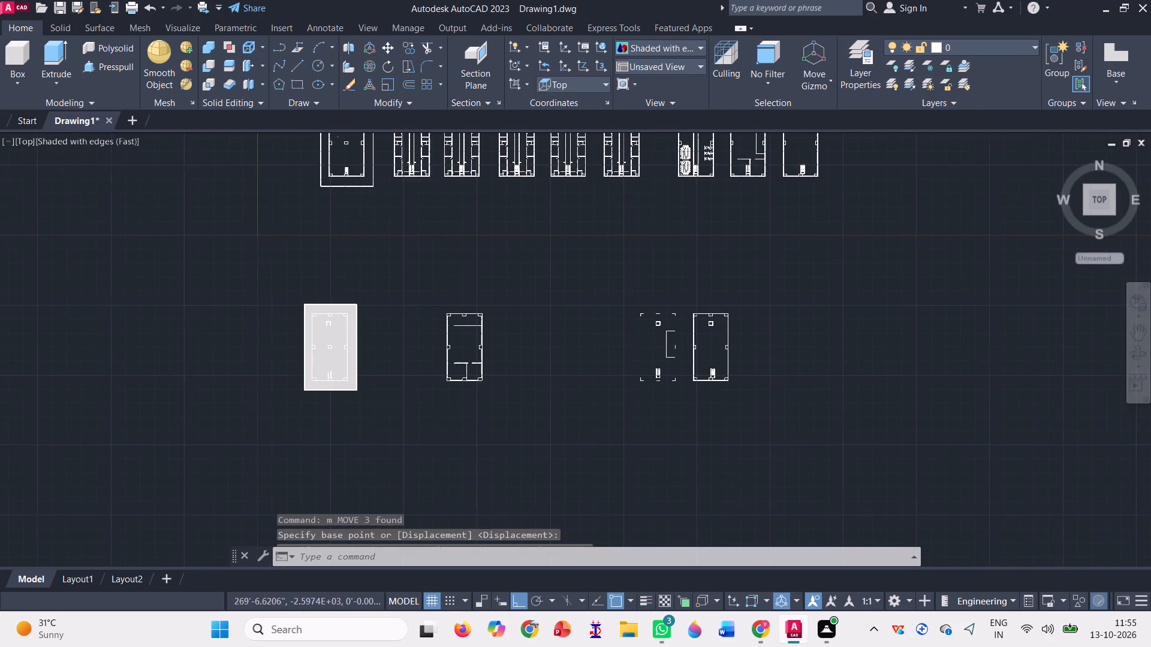
key("Escape")
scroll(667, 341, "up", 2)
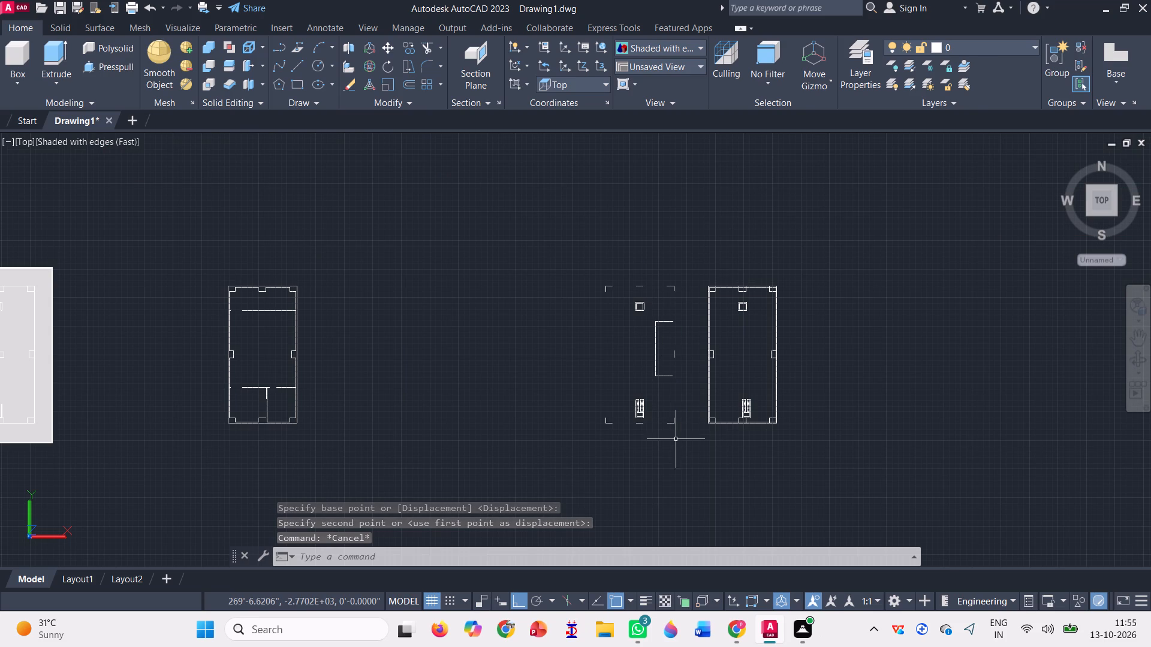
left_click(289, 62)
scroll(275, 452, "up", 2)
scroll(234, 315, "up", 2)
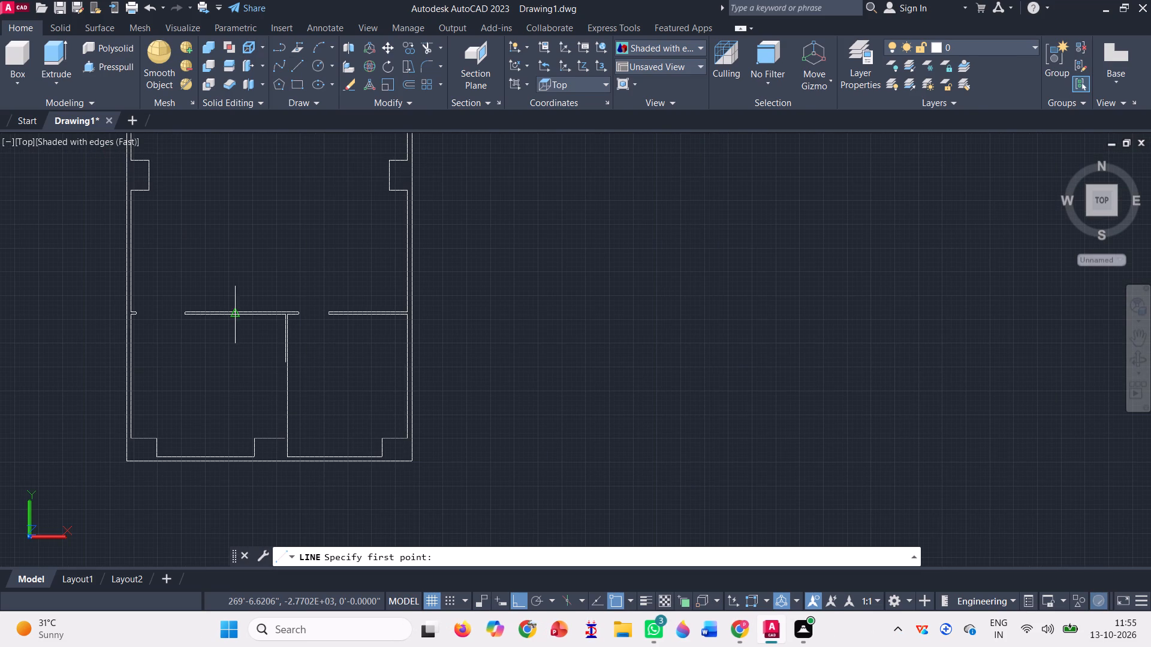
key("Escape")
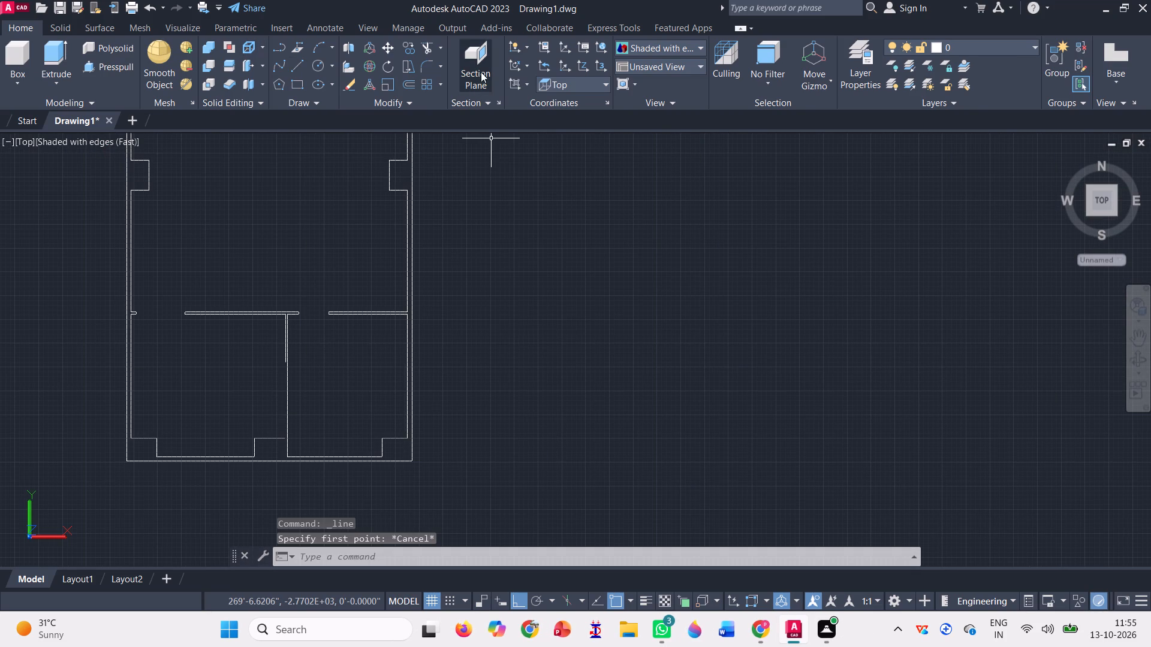
Extend the southern partition's short west line down to the south wall, and the south middle column's top edge east to that line.
left_click(434, 38)
left_click(439, 43)
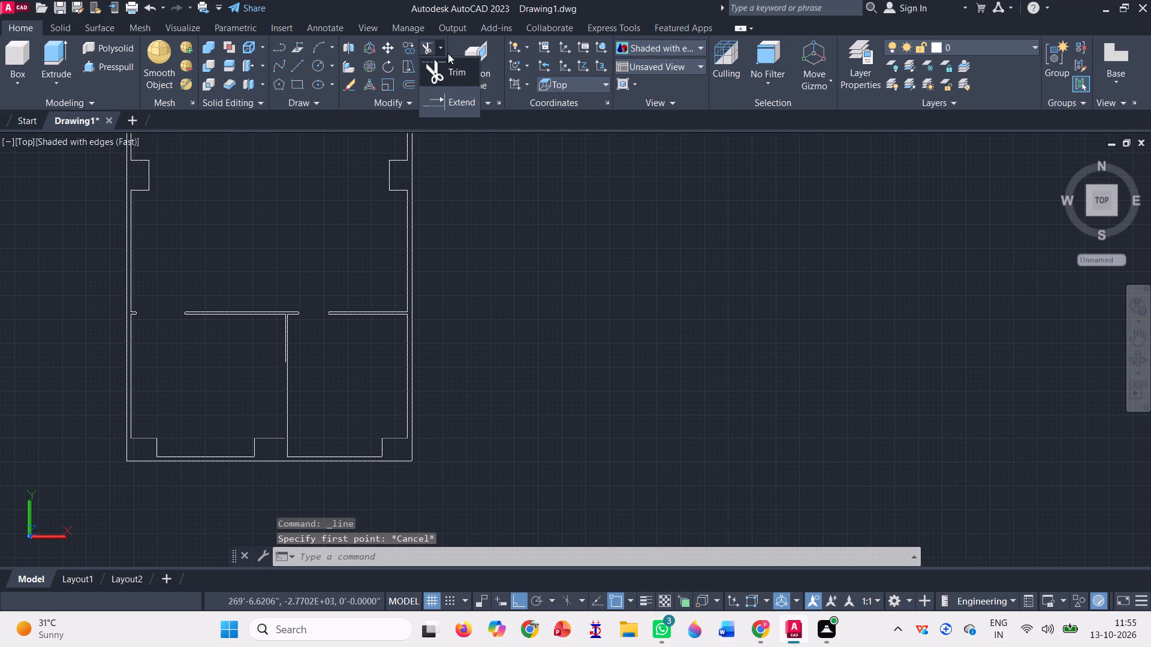
left_click(459, 102)
scroll(305, 428, "up", 1)
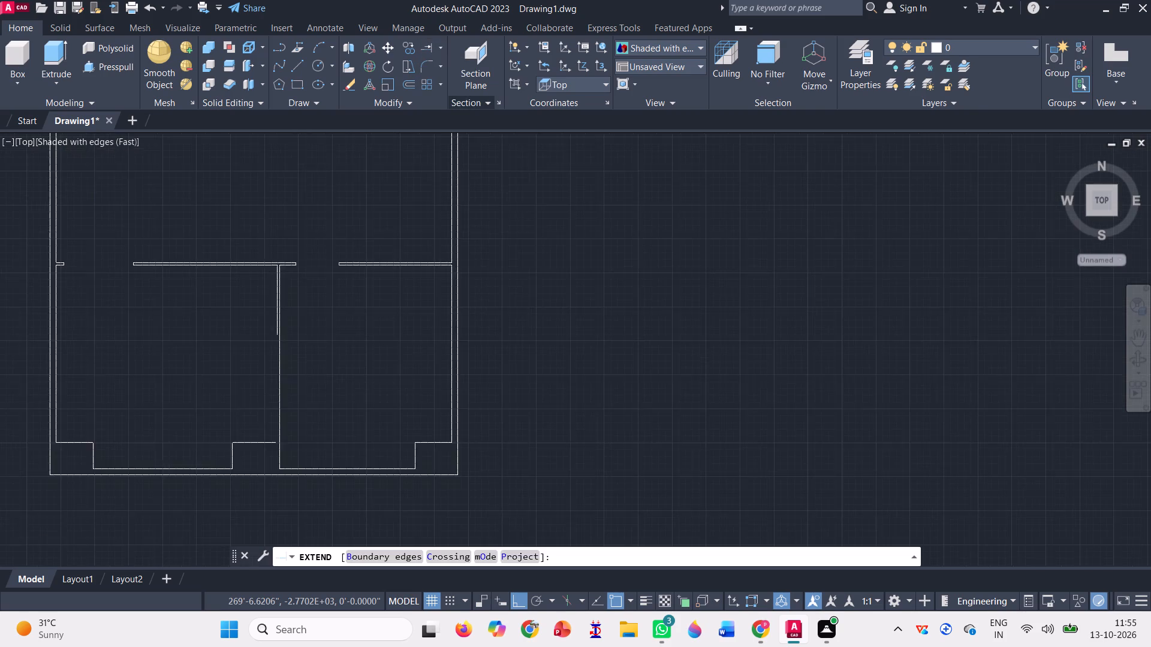
scroll(305, 428, "up", 1)
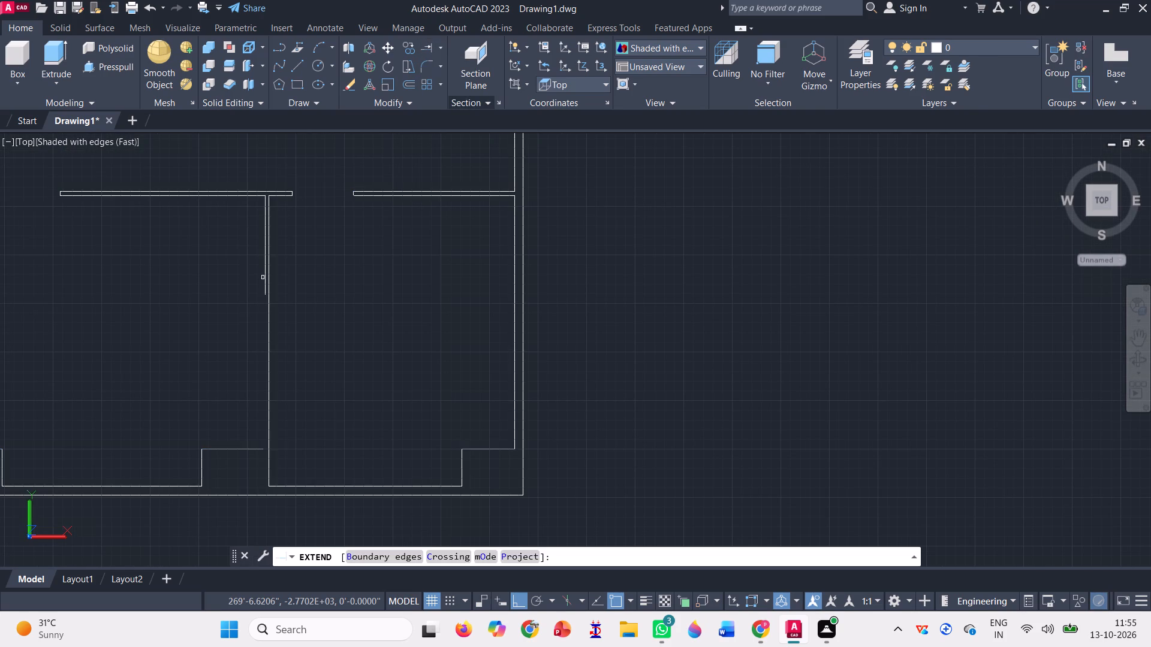
left_click(266, 279)
scroll(394, 369, "down", 2)
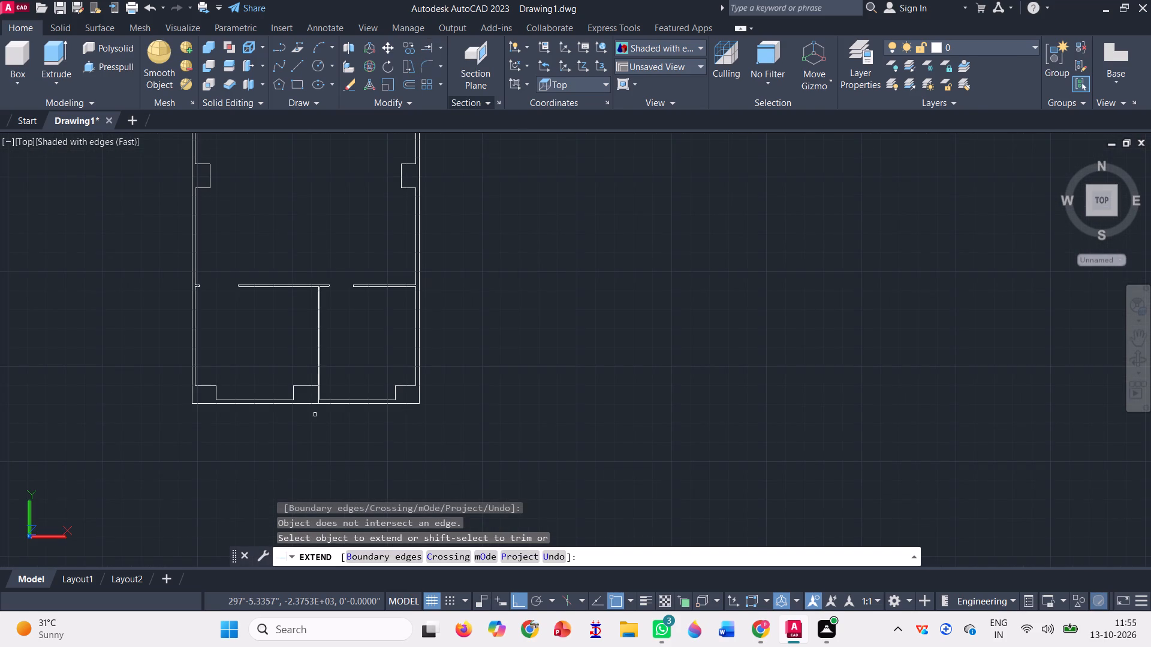
scroll(300, 384, "up", 7)
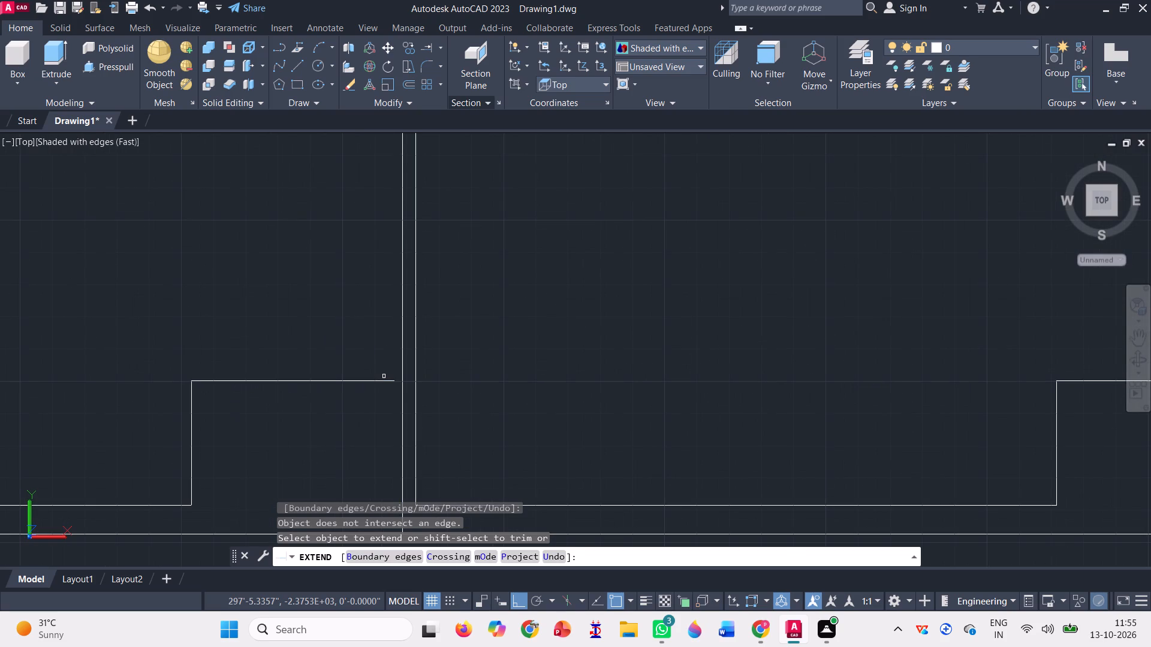
left_click(386, 380)
scroll(495, 383, "down", 2)
key("Escape")
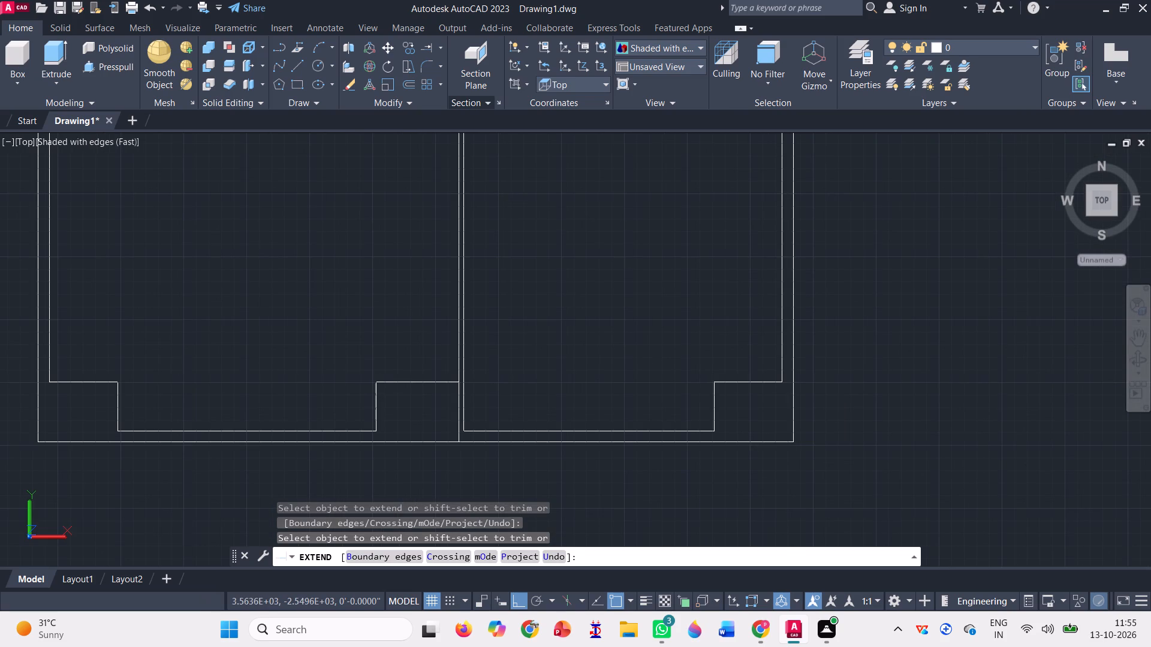
Trim the partition line's excess below the south middle column's top edge, and finish trimming.
left_click(444, 41)
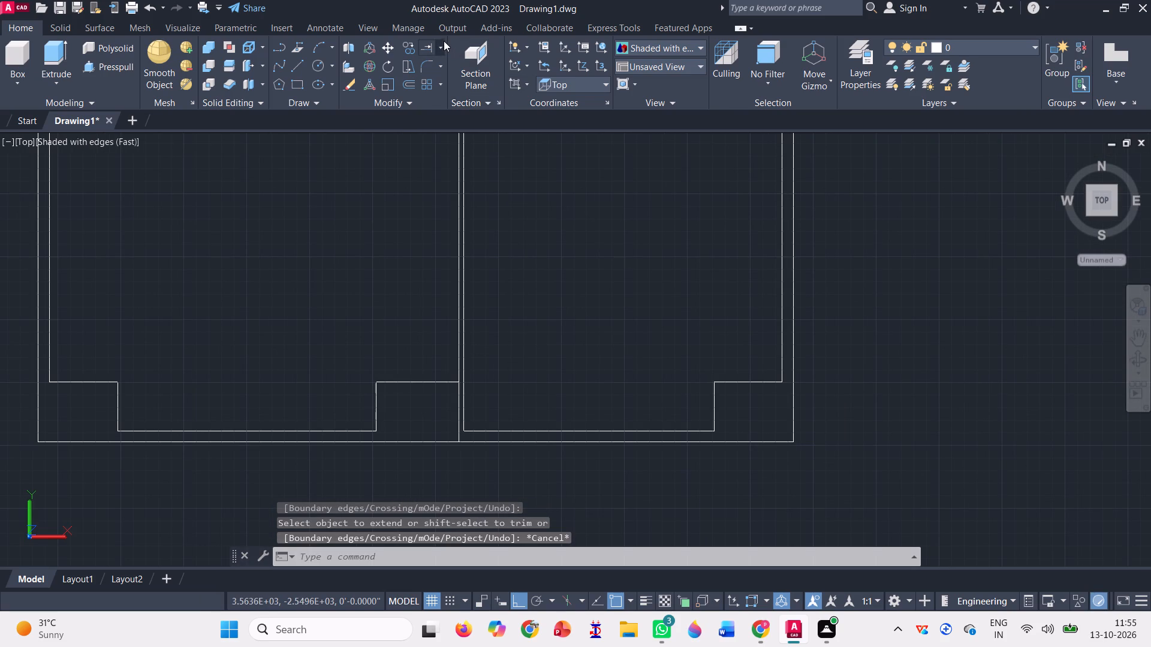
left_click(450, 74)
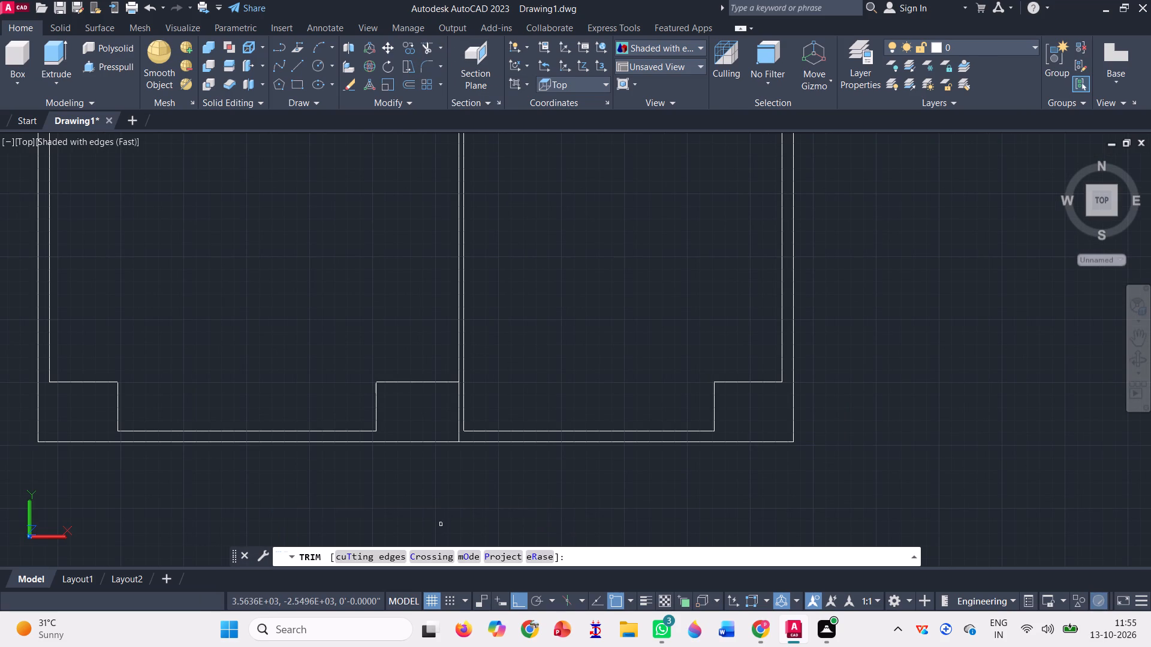
scroll(450, 452, "up", 3)
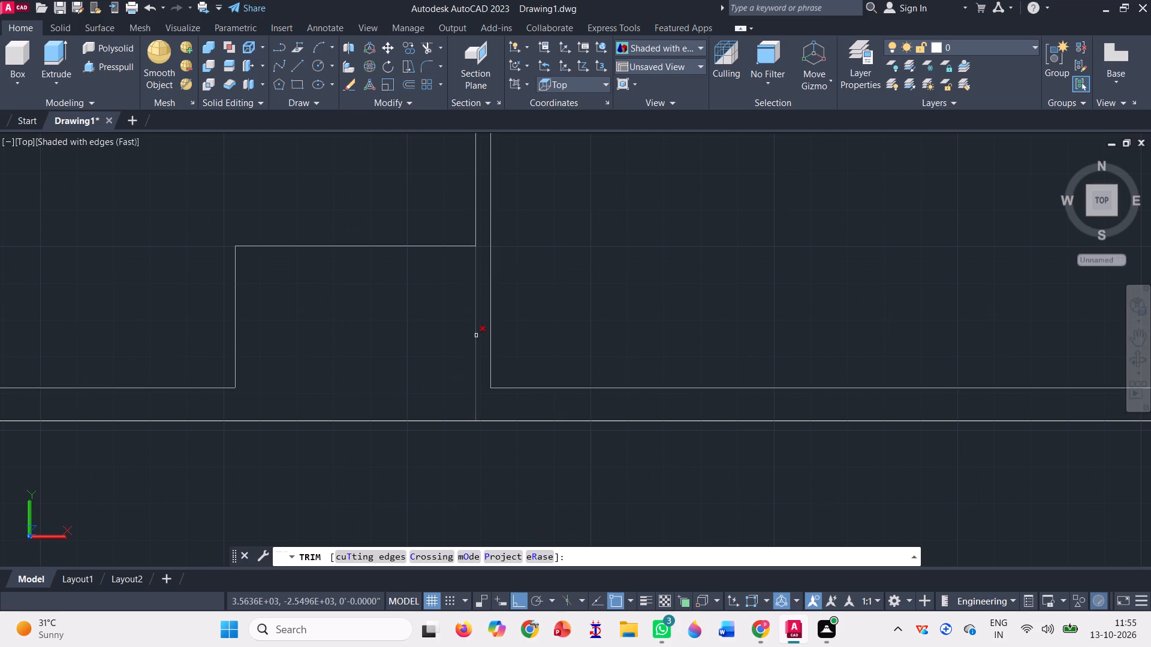
left_click(475, 334)
scroll(426, 379, "down", 7)
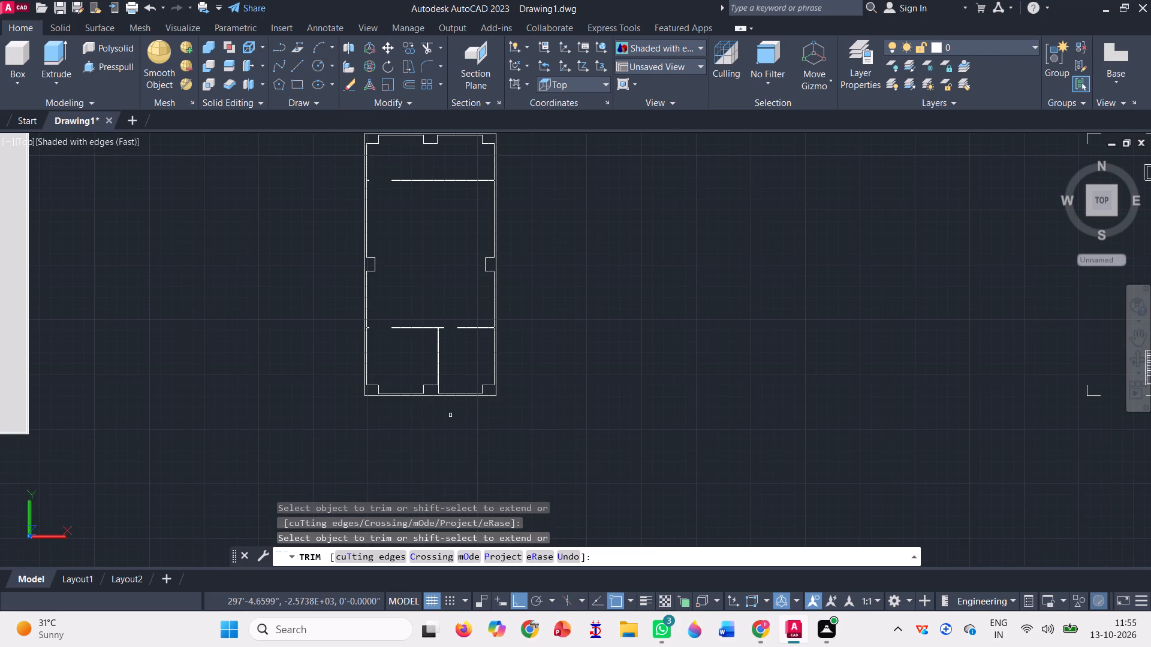
scroll(450, 424, "down", 1)
scroll(574, 373, "up", 1)
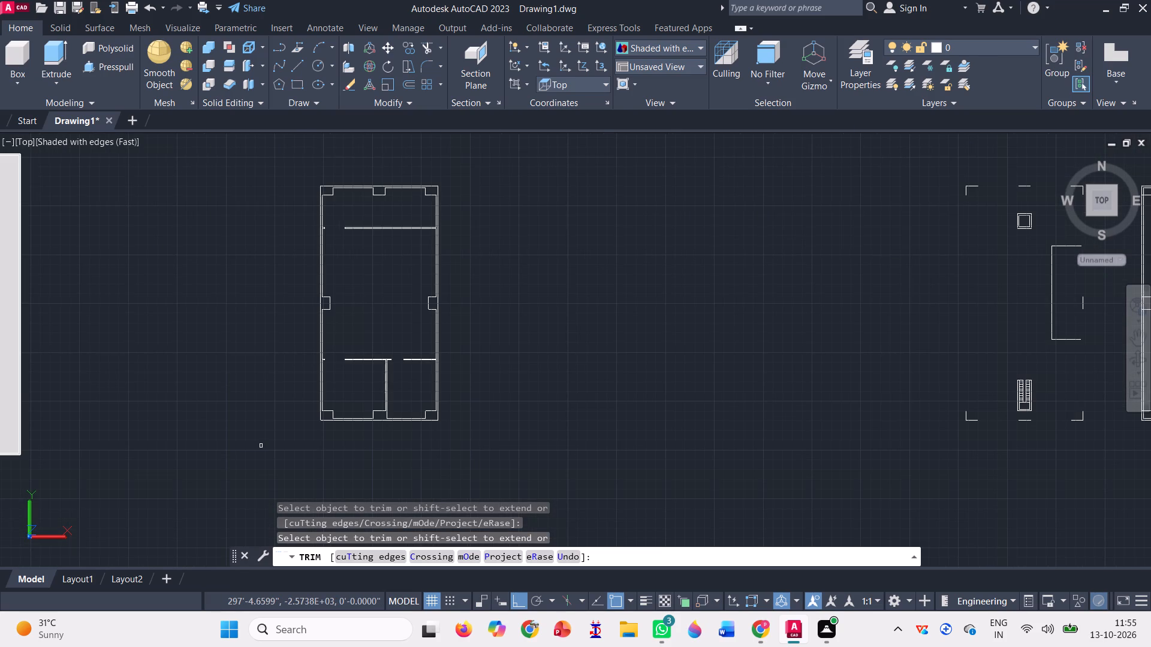
scroll(390, 407, "up", 2)
scroll(264, 425, "up", 1)
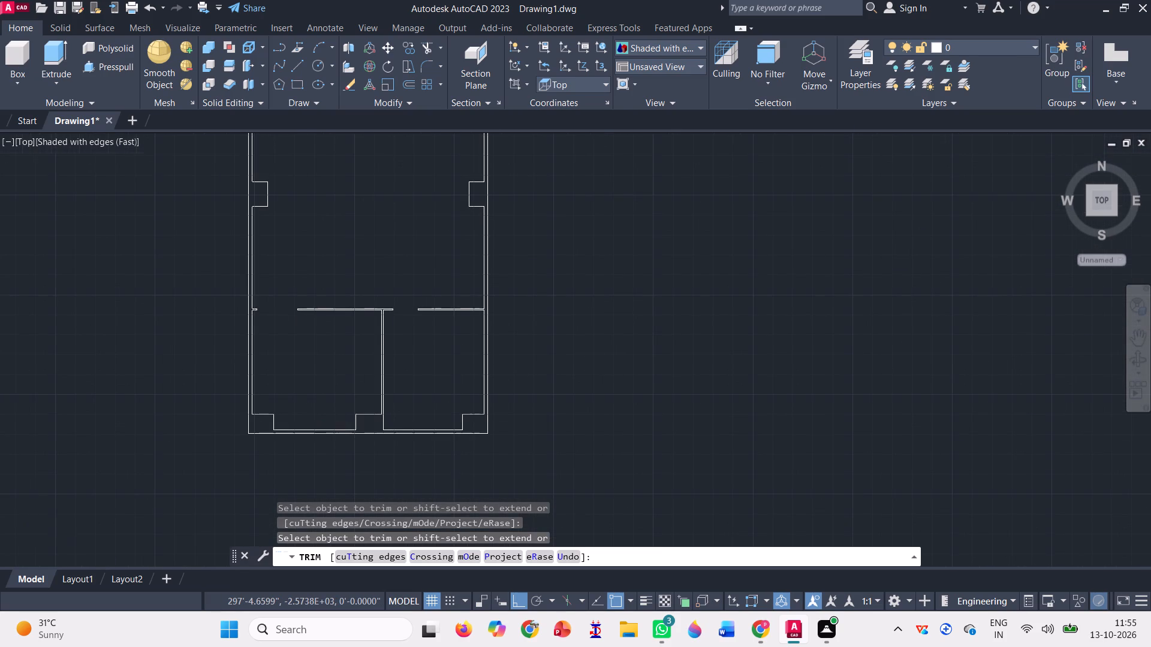
scroll(264, 425, "up", 1)
scroll(264, 425, "down", 4)
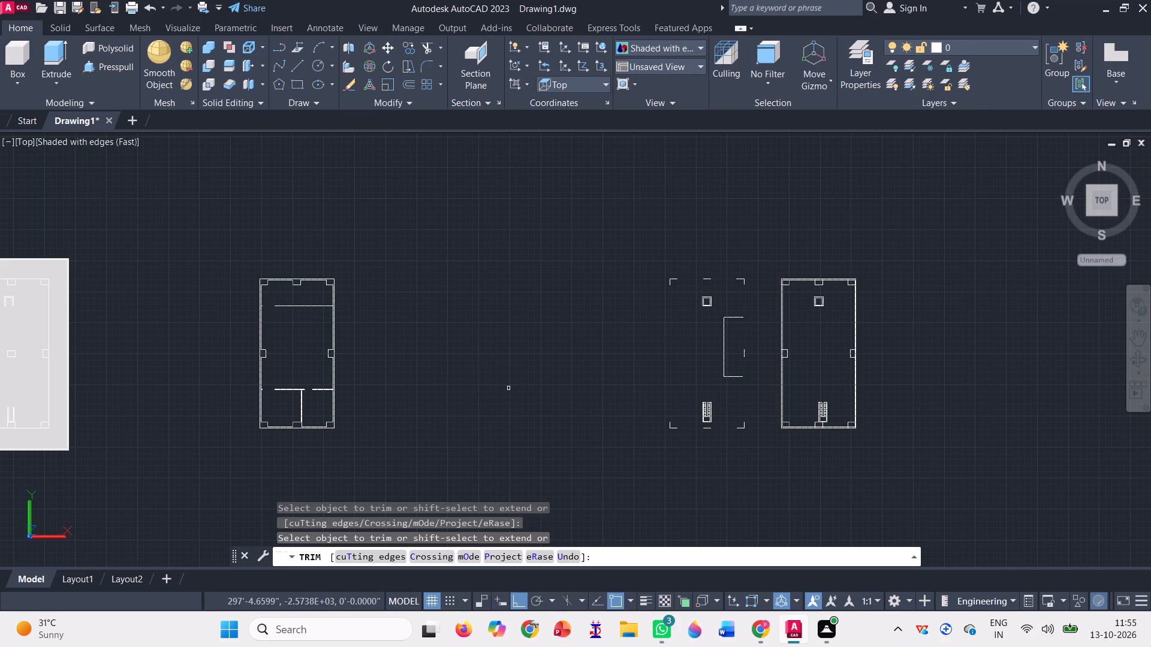
key("Escape")
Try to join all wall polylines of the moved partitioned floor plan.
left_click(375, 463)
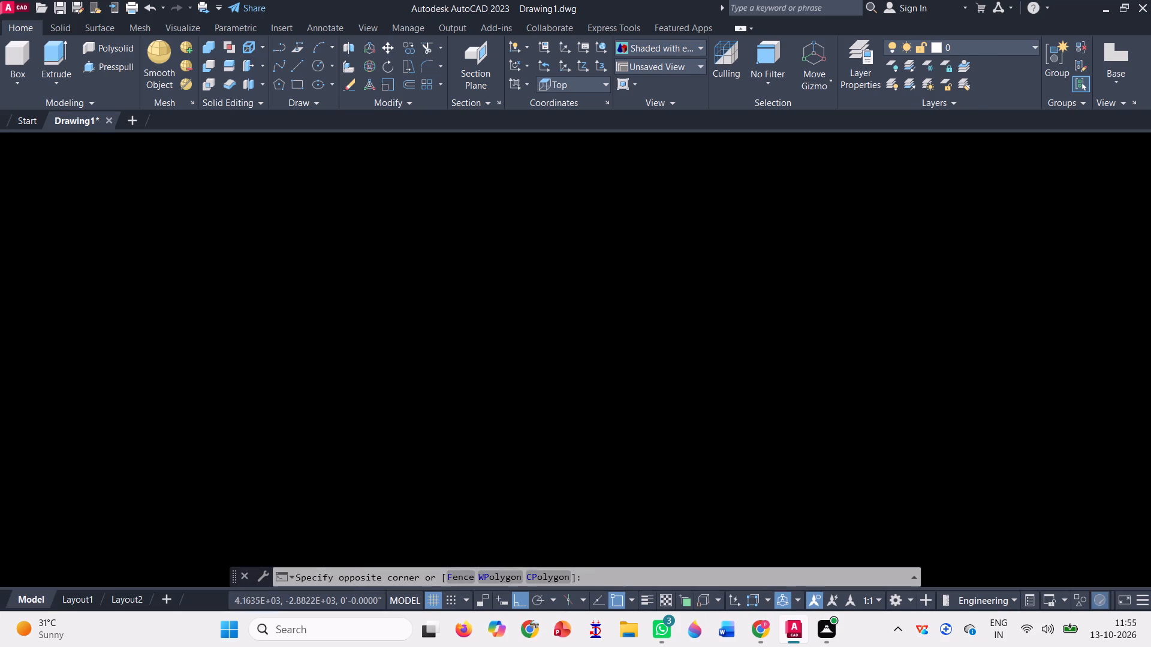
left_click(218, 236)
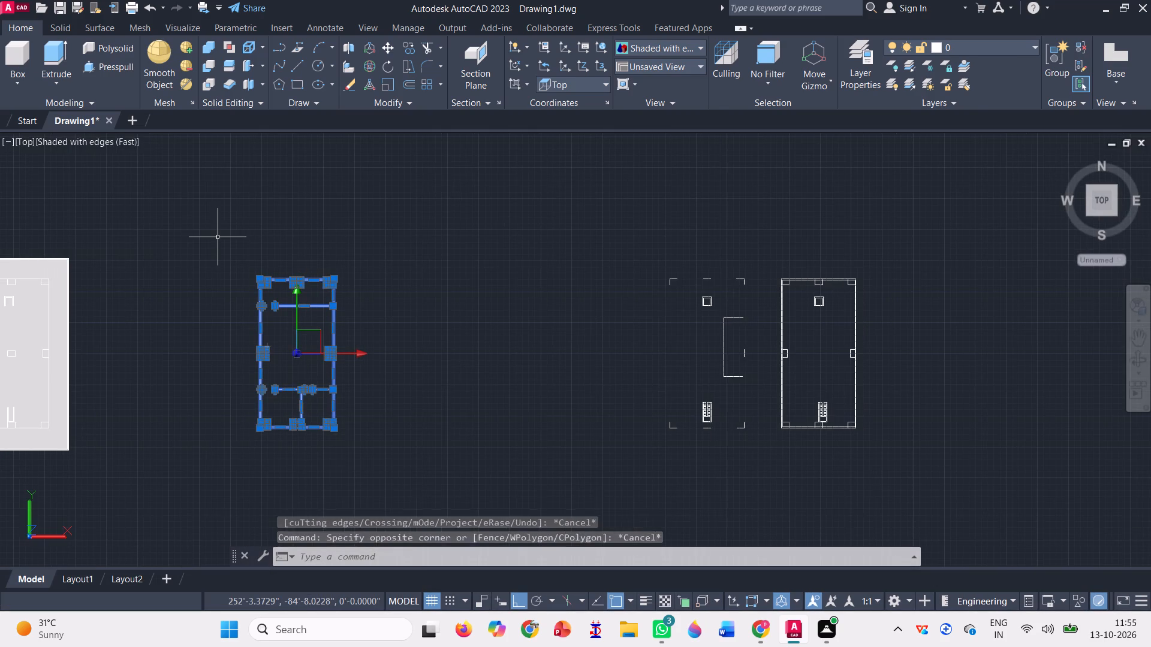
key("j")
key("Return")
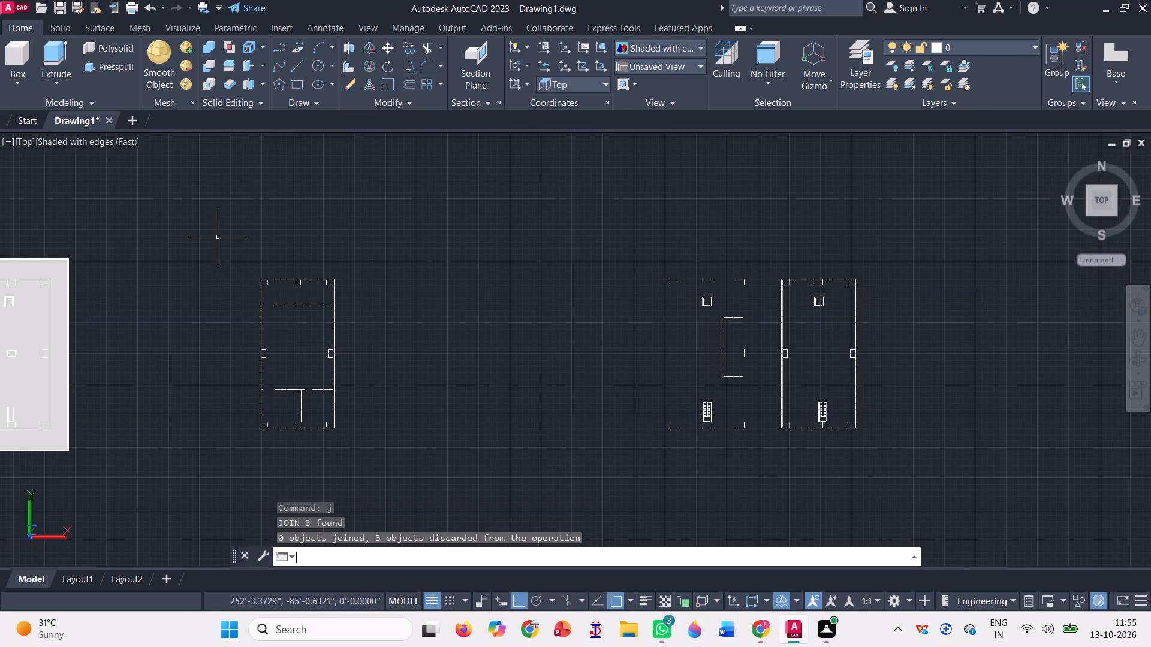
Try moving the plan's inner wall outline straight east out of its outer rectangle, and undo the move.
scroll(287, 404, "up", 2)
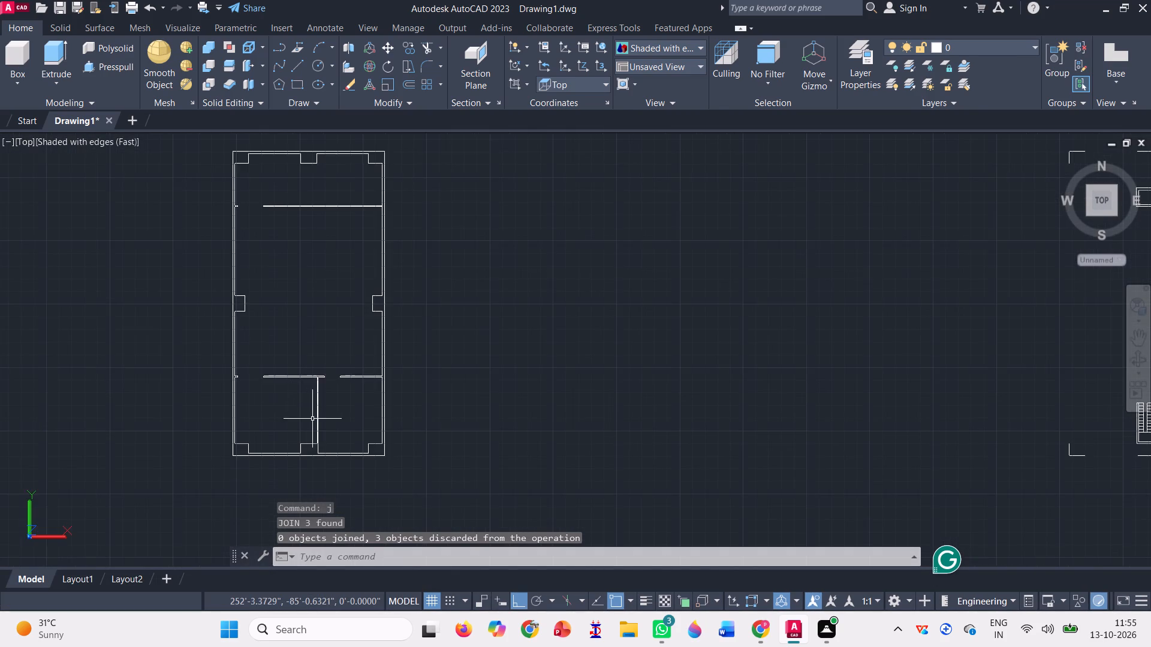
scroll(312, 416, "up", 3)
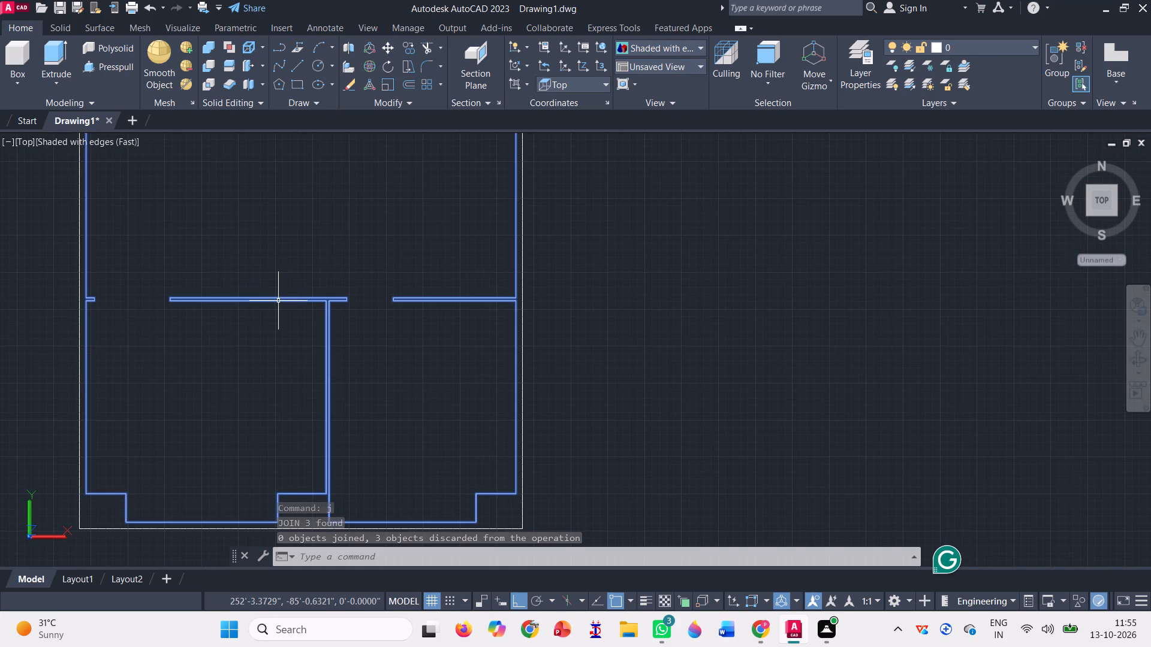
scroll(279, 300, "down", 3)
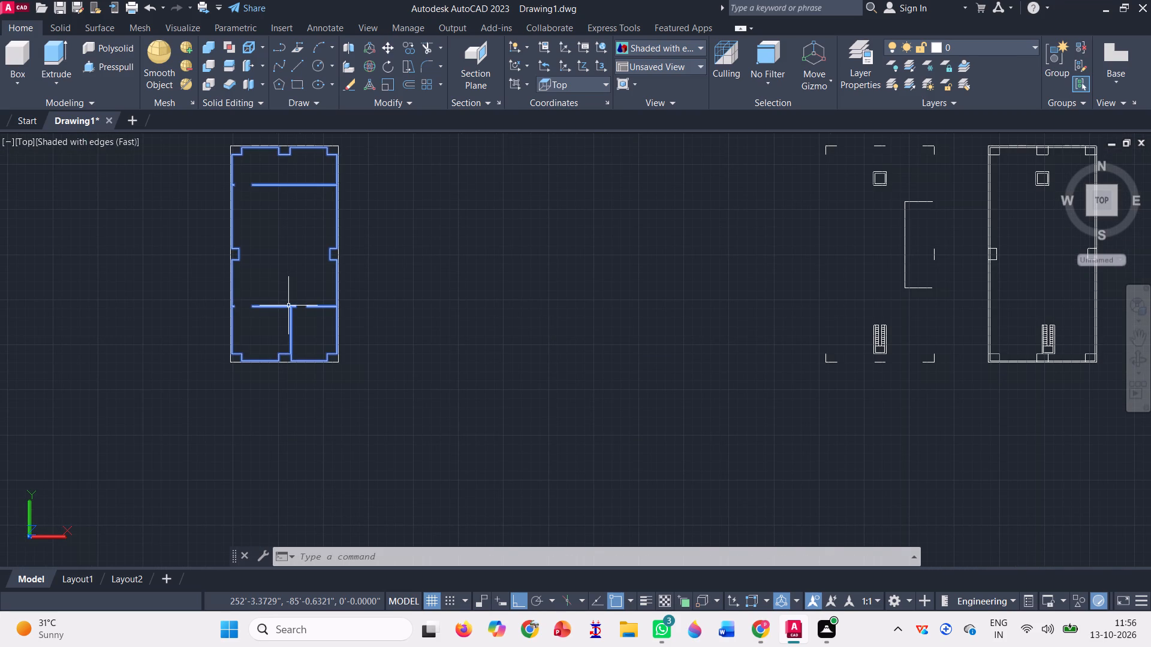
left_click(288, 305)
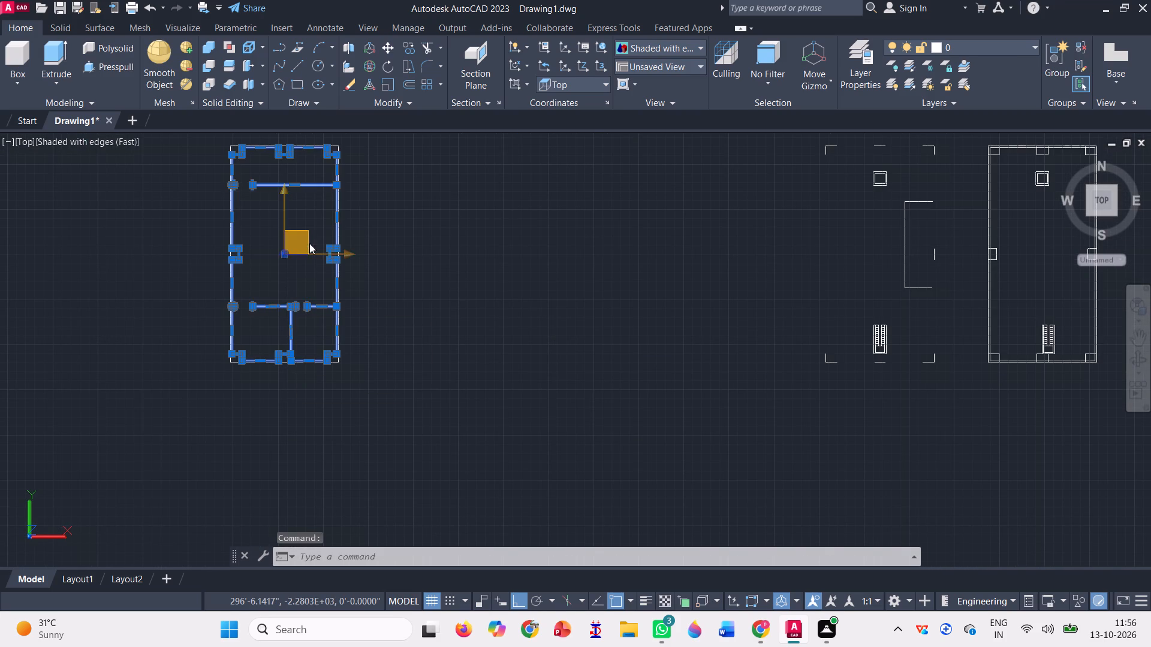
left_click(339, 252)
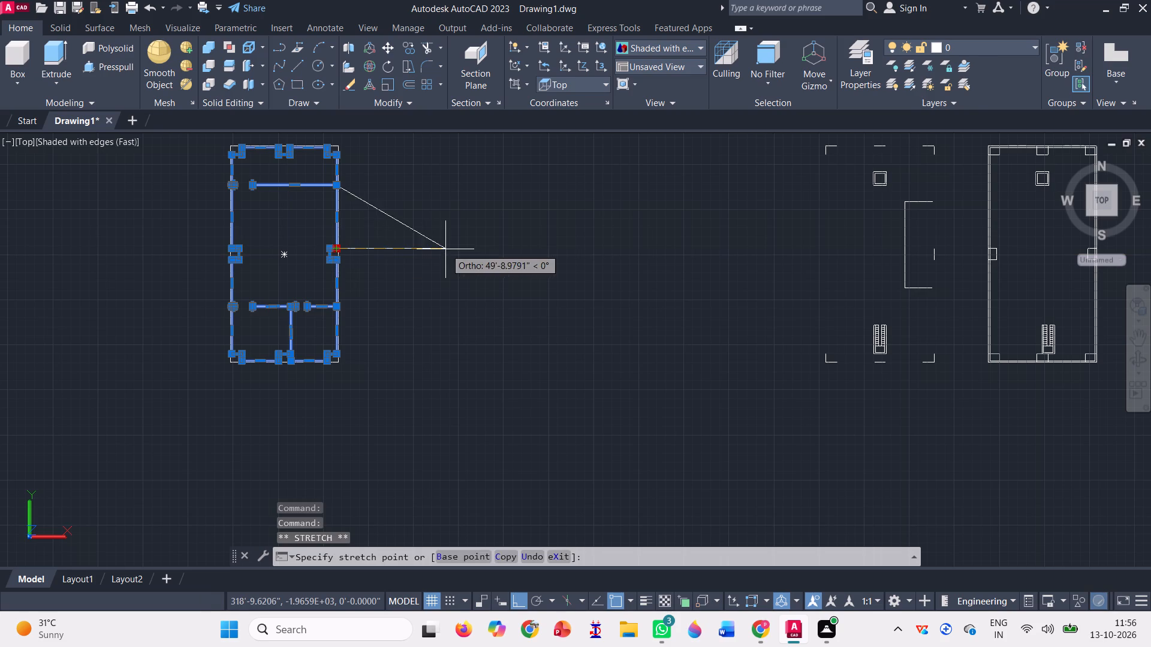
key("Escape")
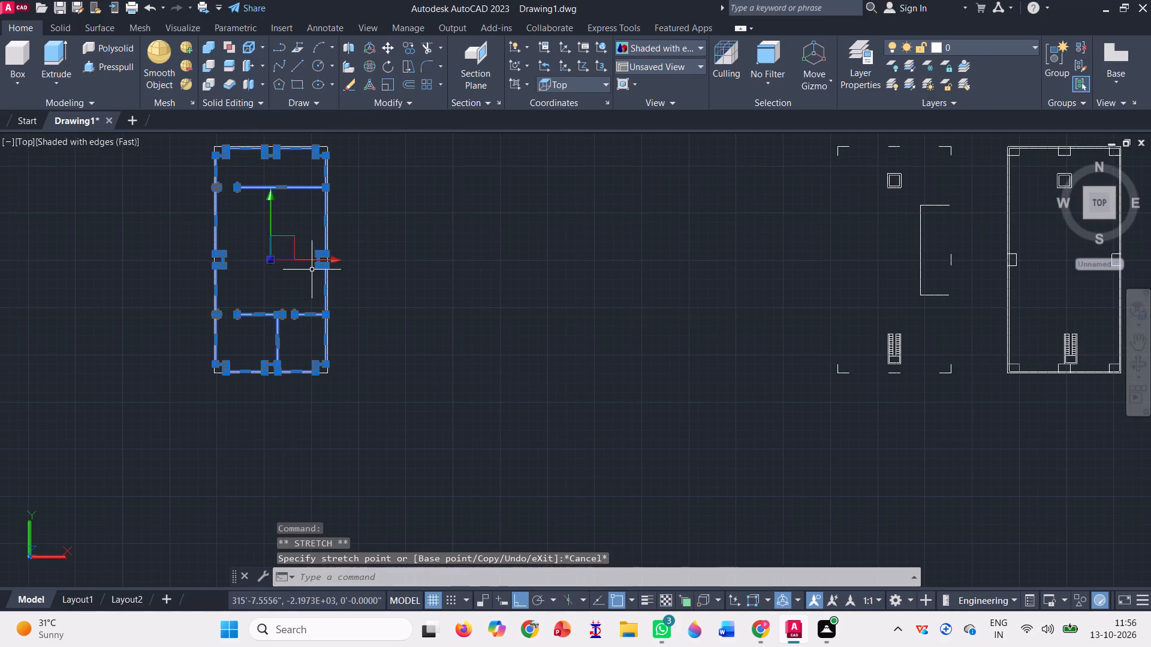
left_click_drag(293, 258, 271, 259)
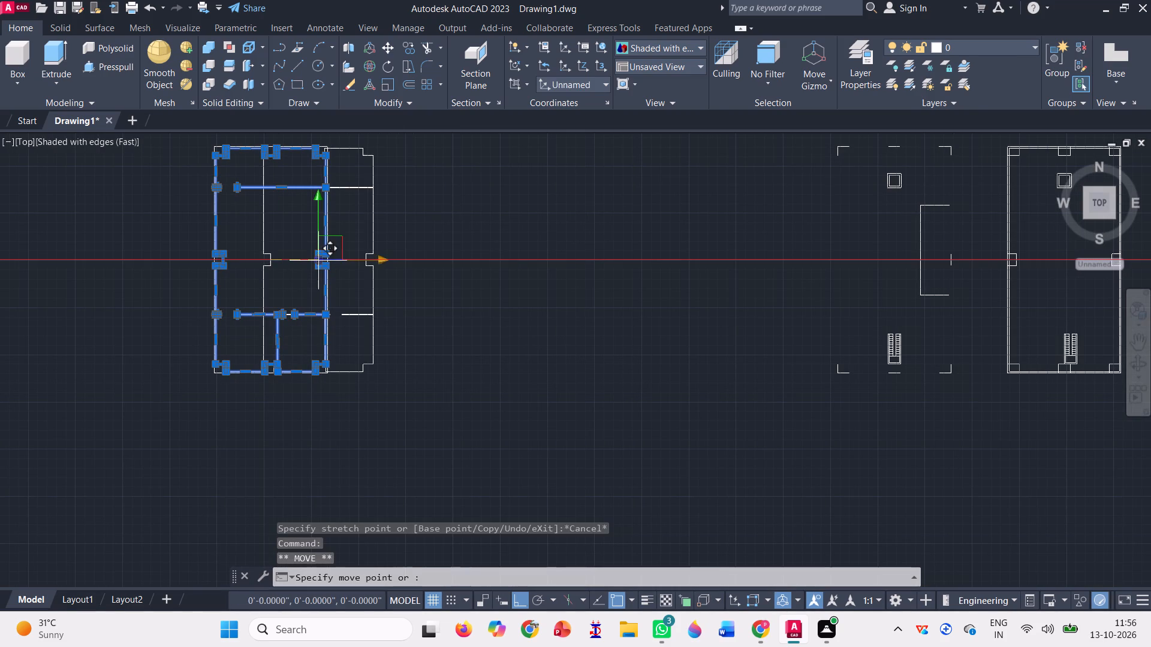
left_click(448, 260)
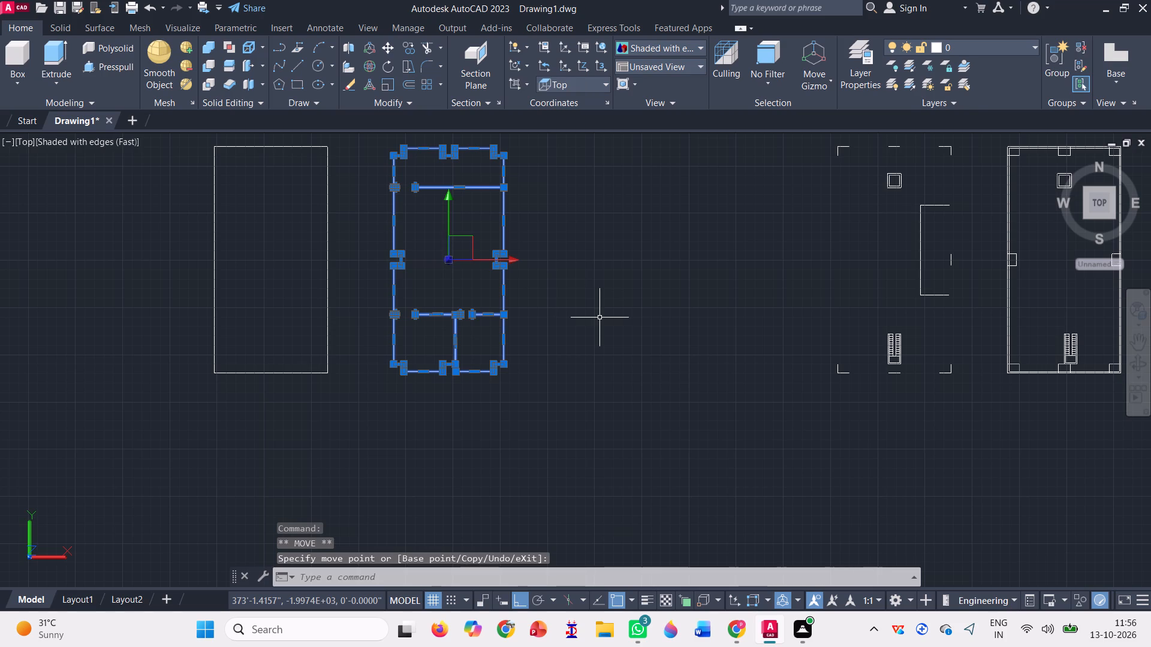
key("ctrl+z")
Delete the leftover staircase, duct and column pieces standing between the moved wall plan and the eastern floor plan.
scroll(472, 337, "down", 1)
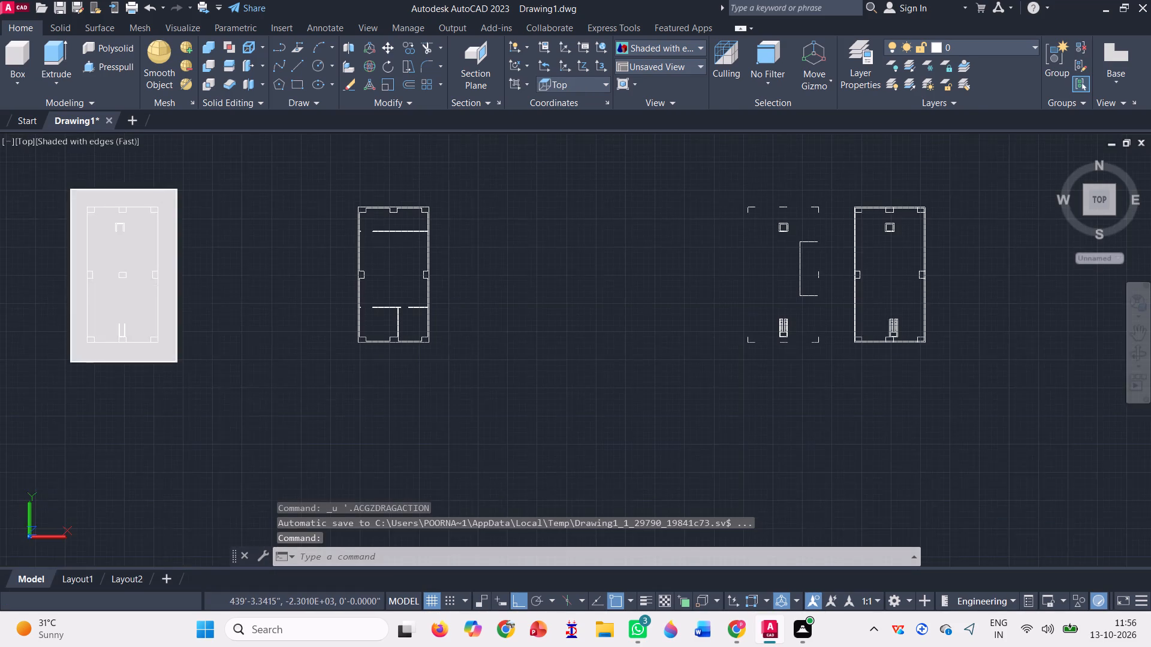
scroll(775, 228, "up", 2)
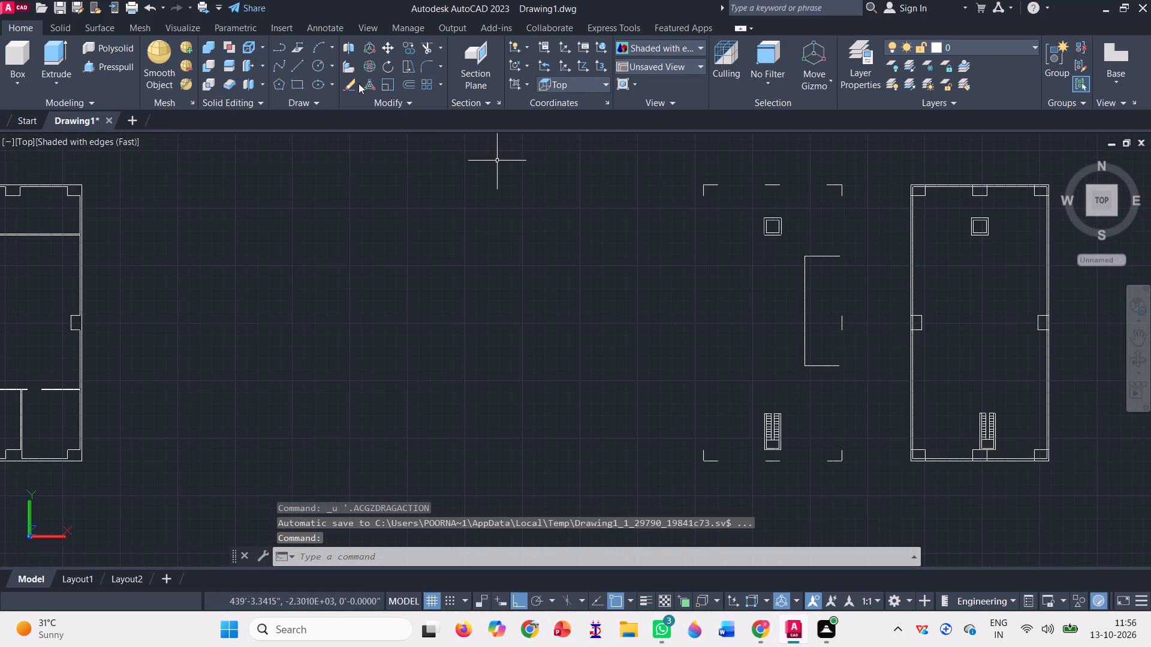
left_click(867, 483)
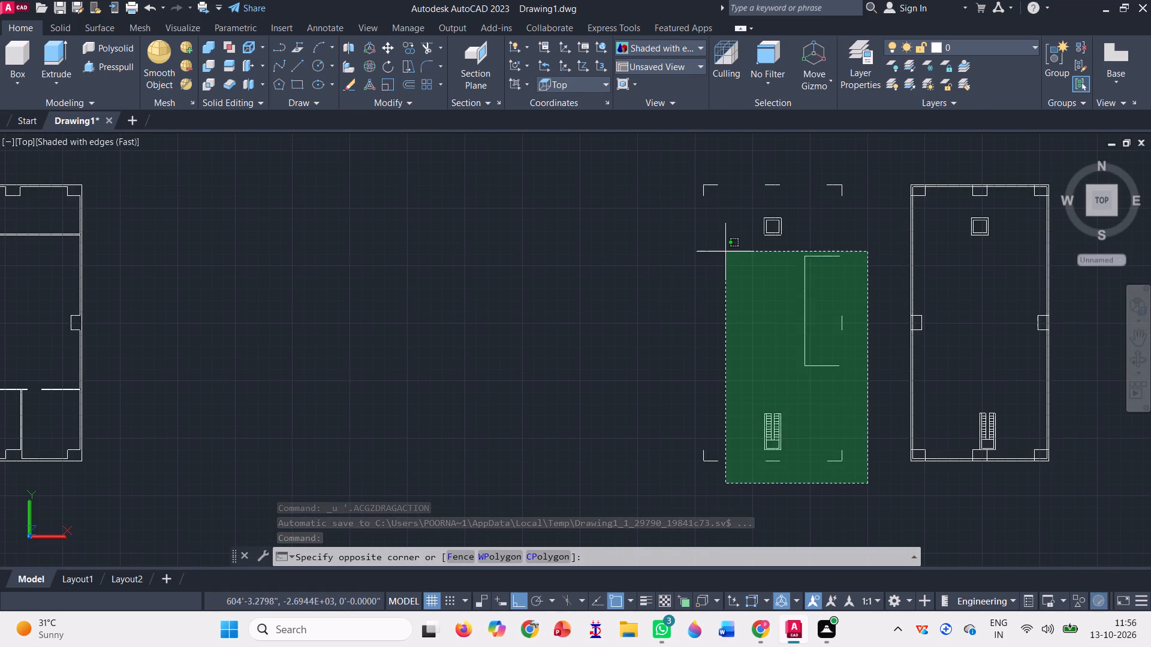
left_click(682, 150)
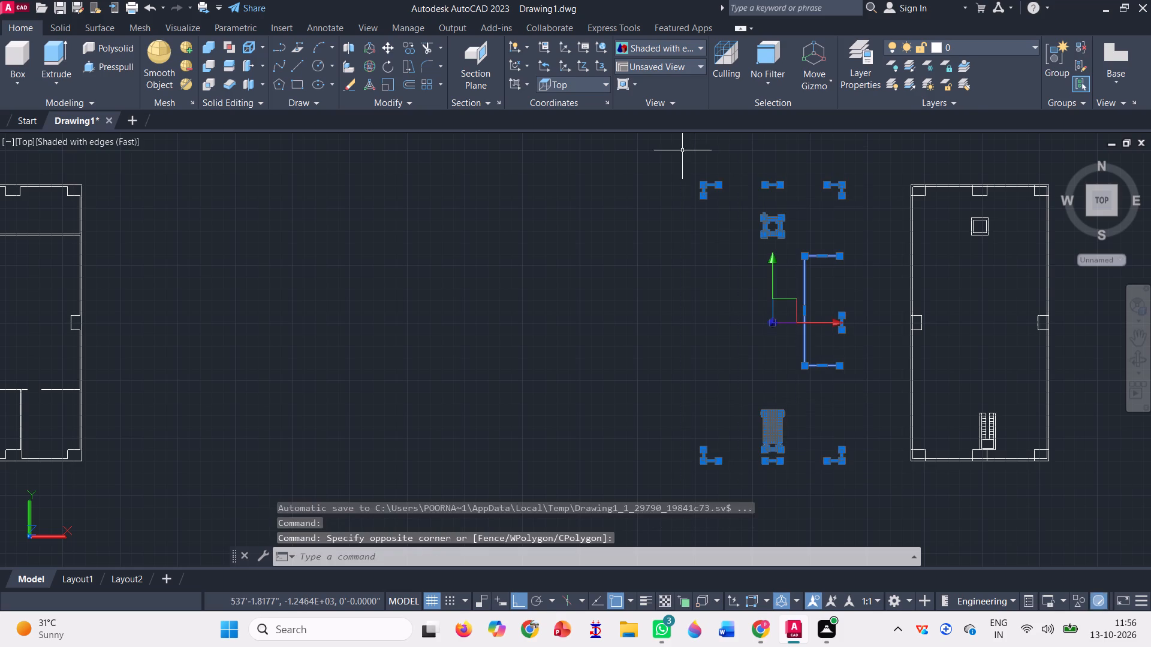
key("Delete")
Switch the model to the SW Isometric view.
scroll(787, 282, "down", 2)
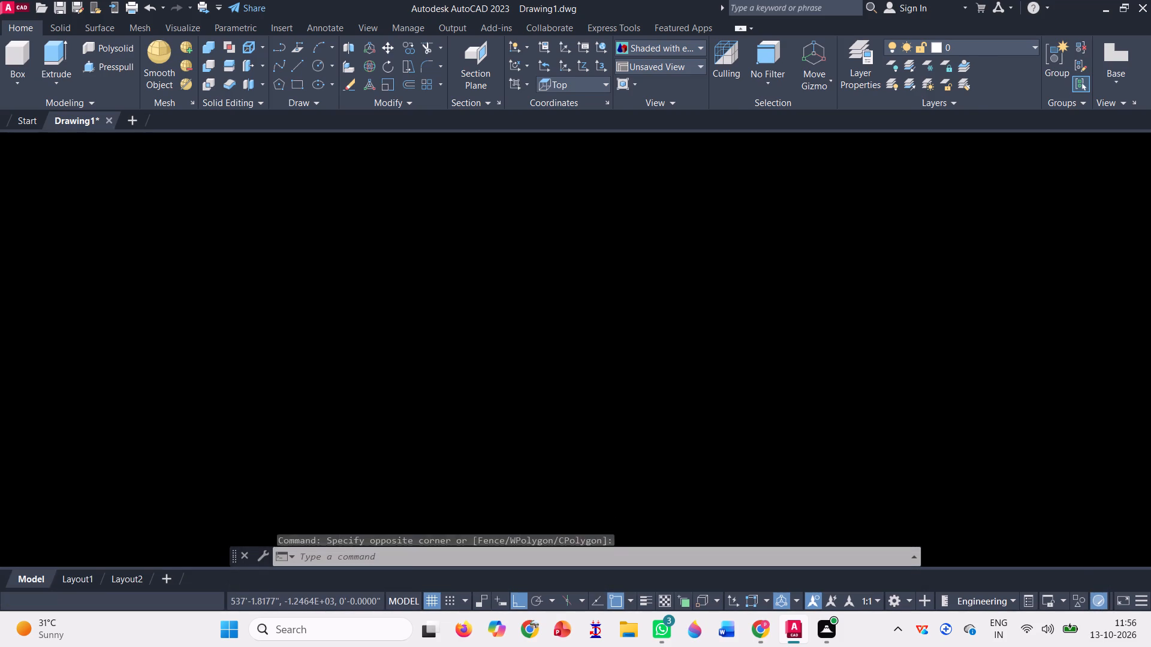
scroll(792, 282, "down", 1)
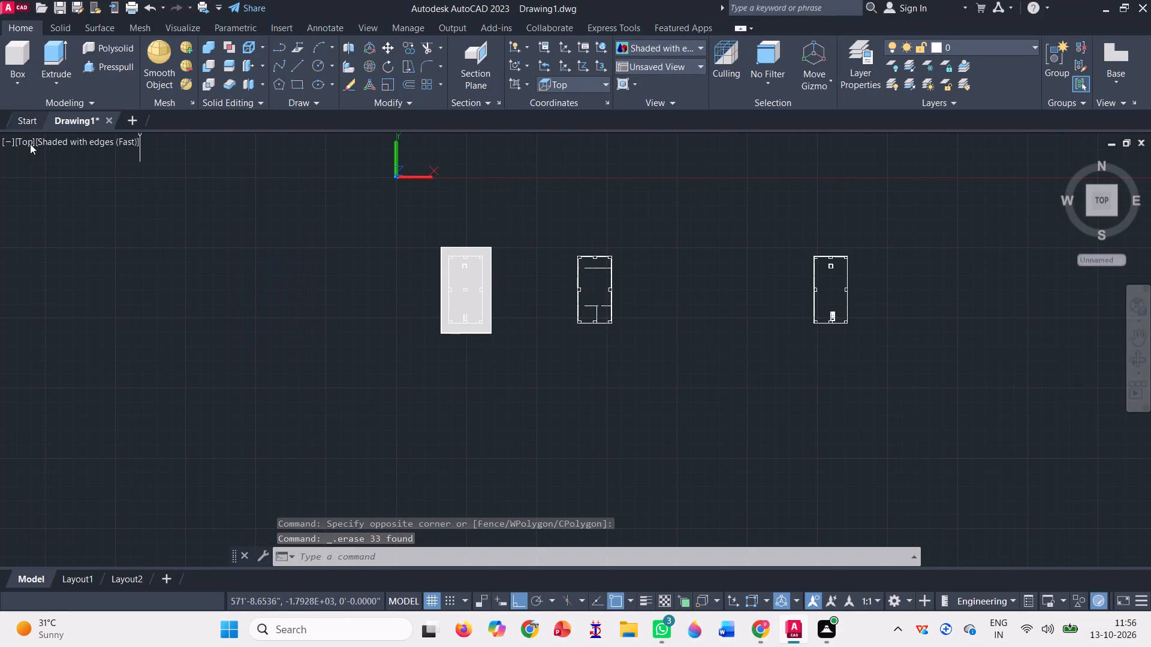
left_click(30, 142)
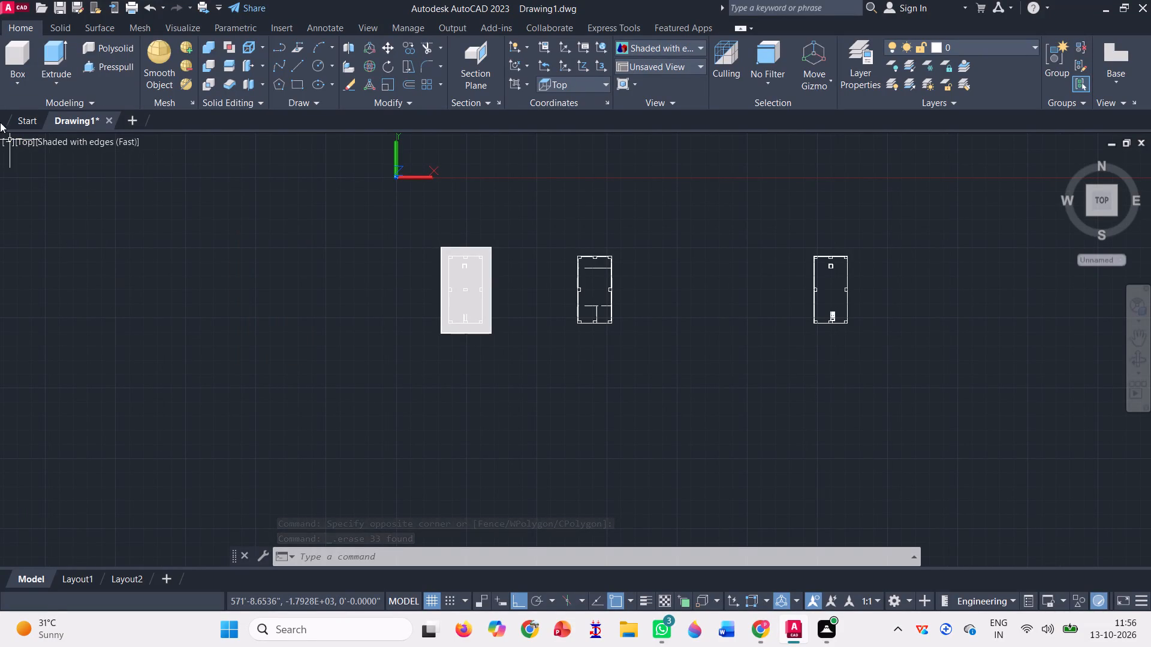
left_click(26, 141)
left_click(89, 270)
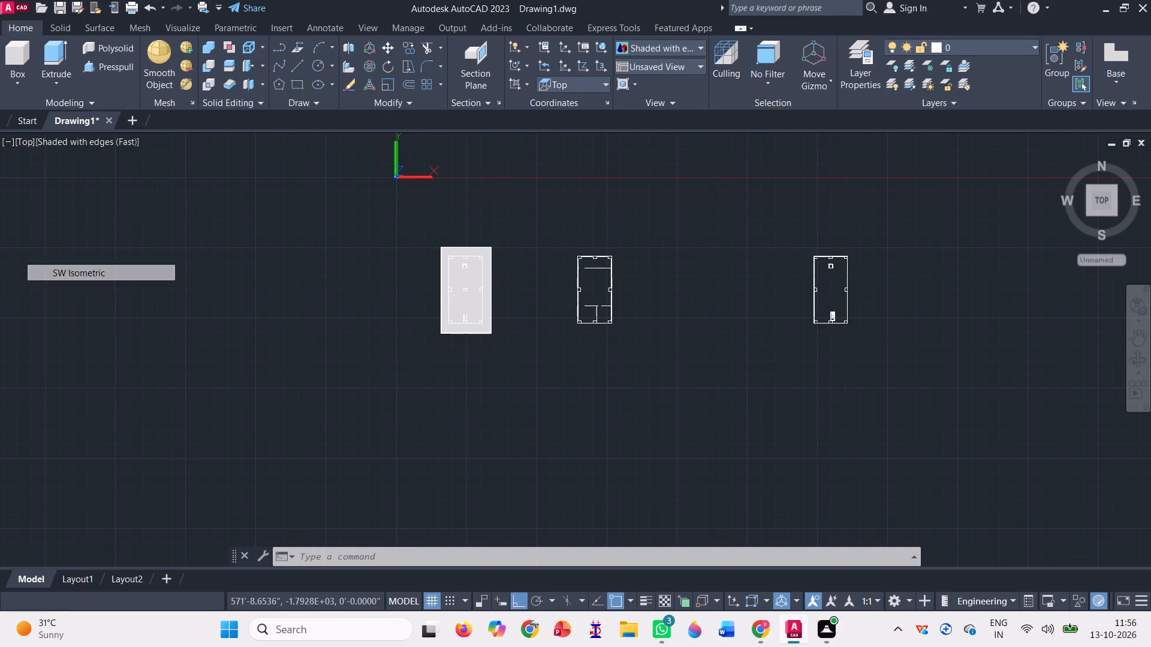
scroll(552, 443, "up", 1)
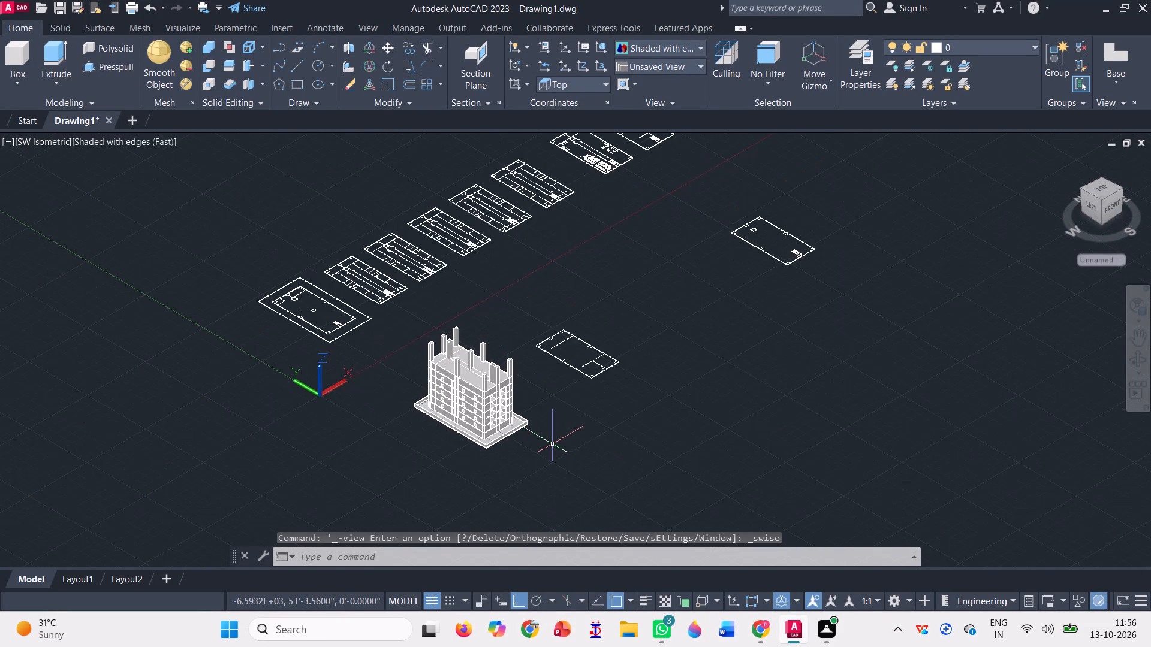
scroll(642, 325, "up", 3)
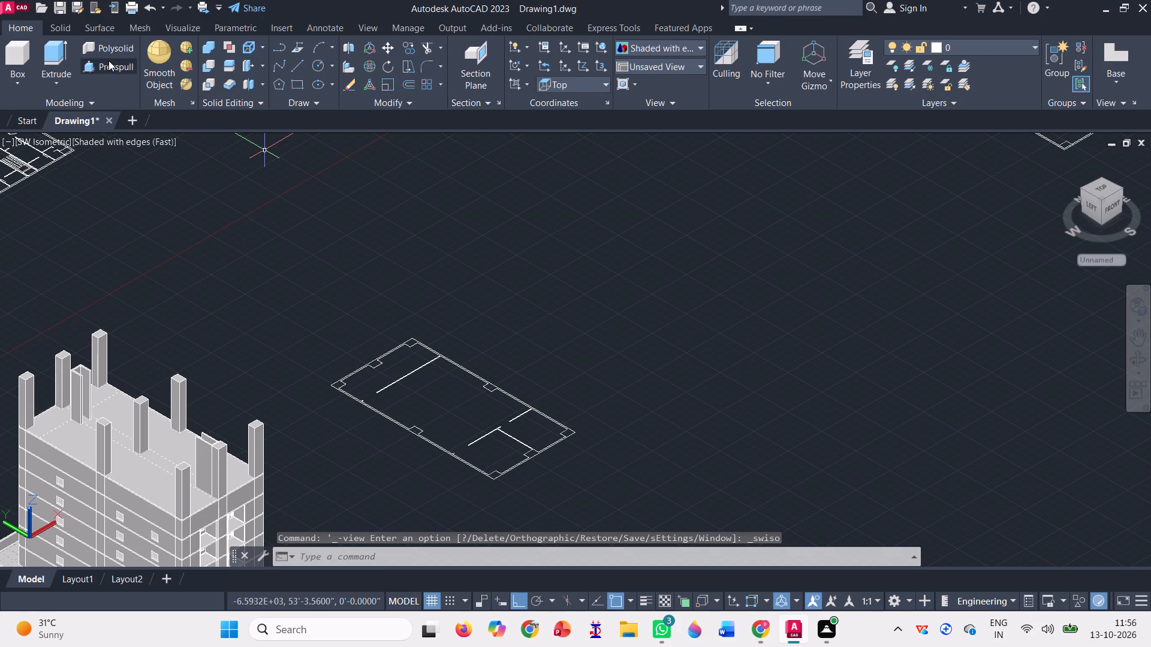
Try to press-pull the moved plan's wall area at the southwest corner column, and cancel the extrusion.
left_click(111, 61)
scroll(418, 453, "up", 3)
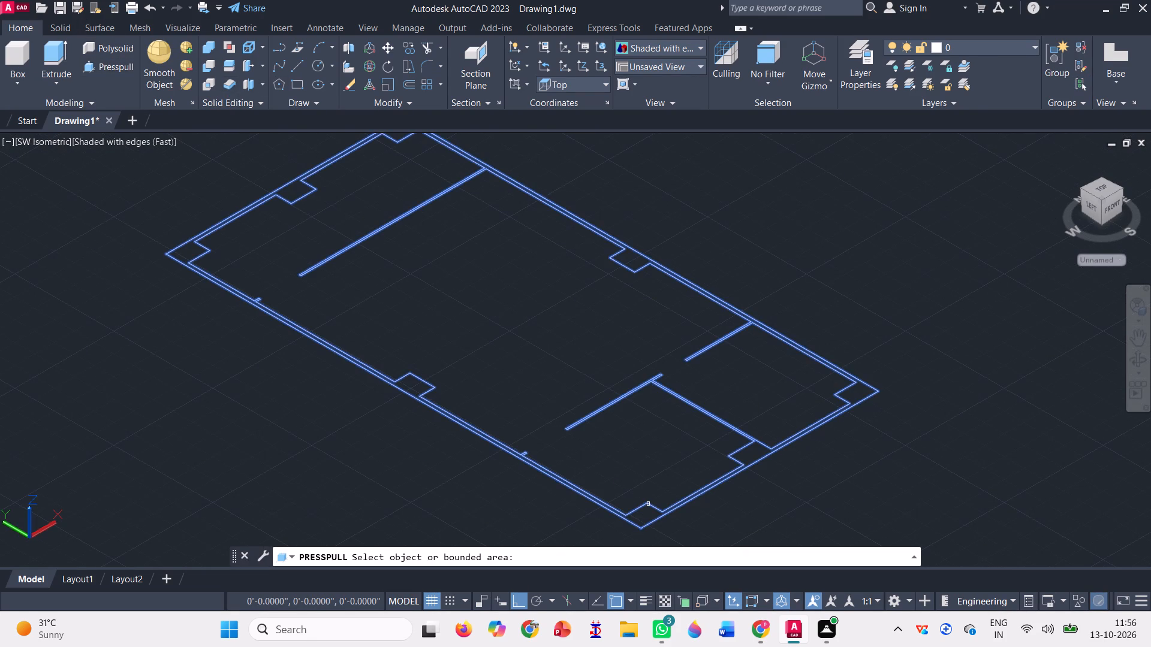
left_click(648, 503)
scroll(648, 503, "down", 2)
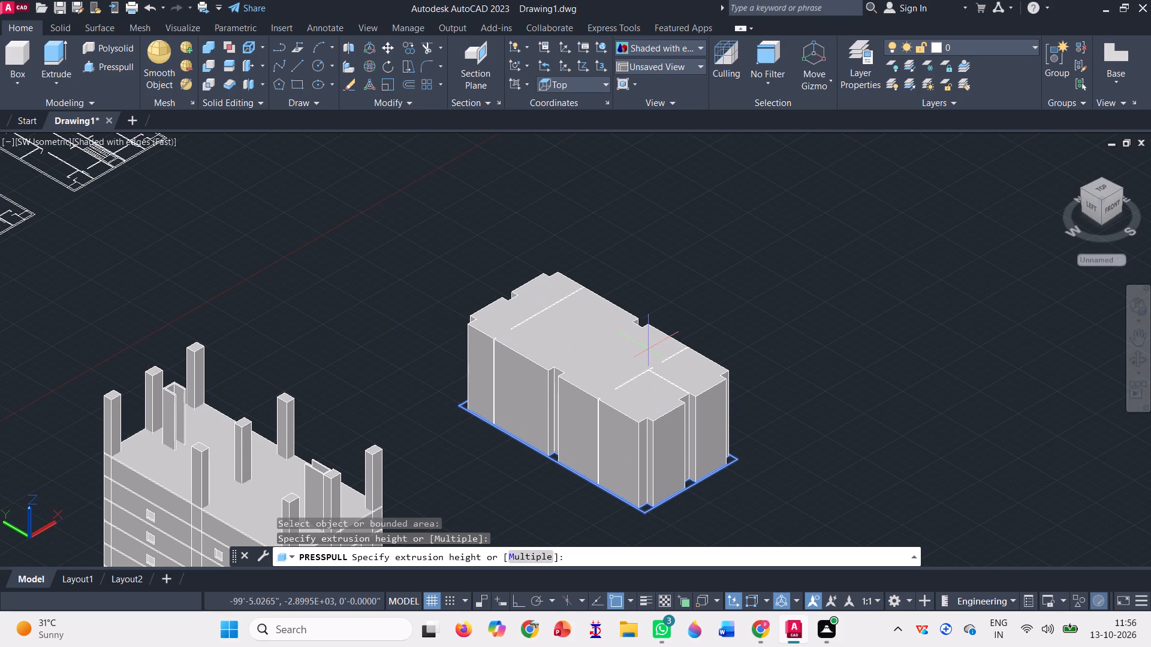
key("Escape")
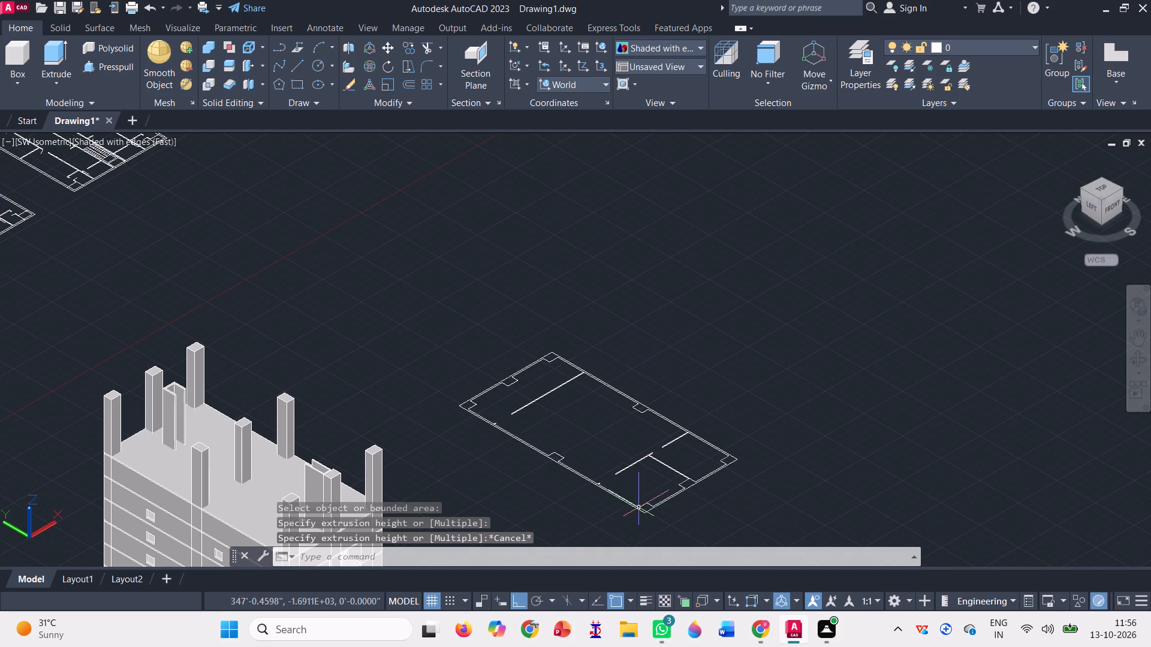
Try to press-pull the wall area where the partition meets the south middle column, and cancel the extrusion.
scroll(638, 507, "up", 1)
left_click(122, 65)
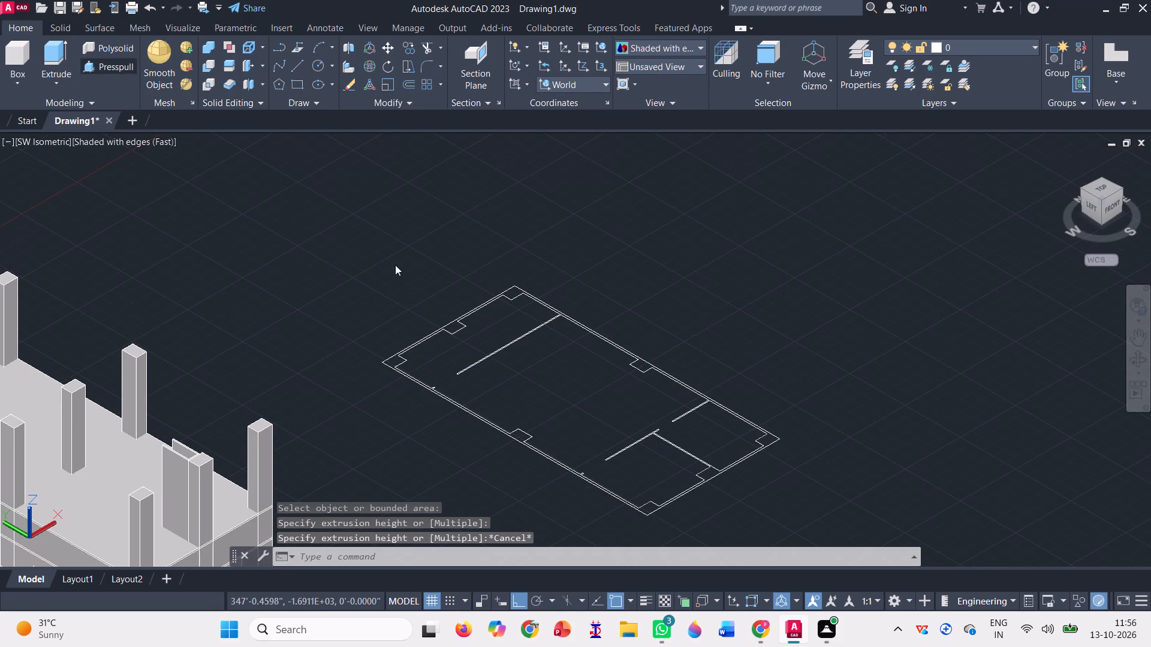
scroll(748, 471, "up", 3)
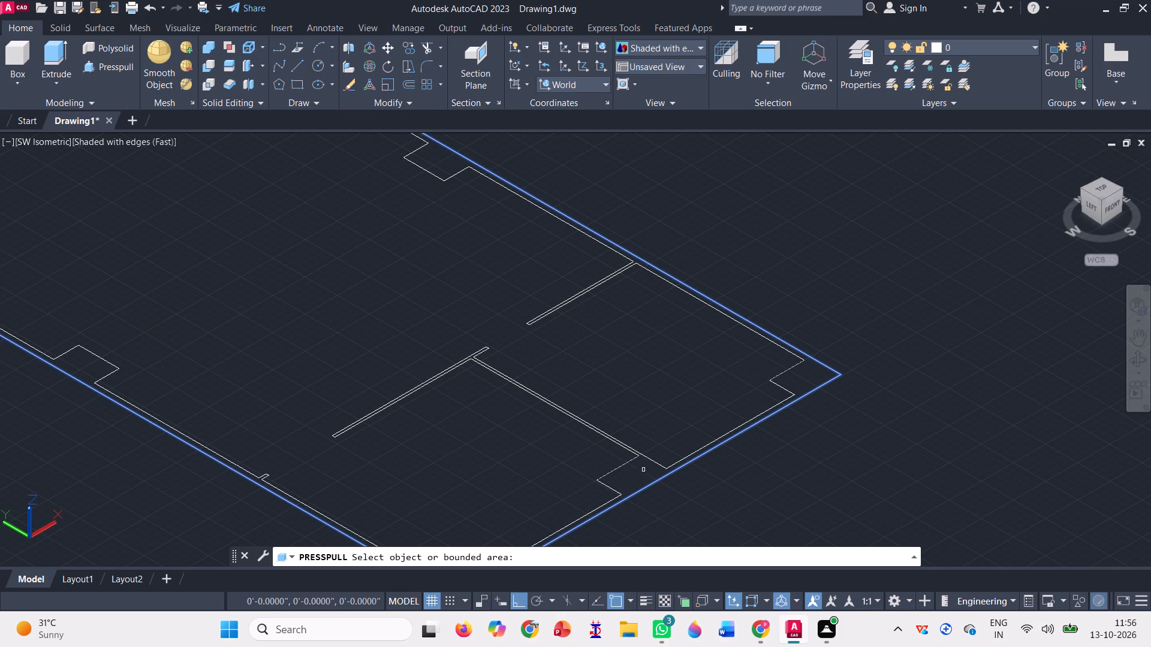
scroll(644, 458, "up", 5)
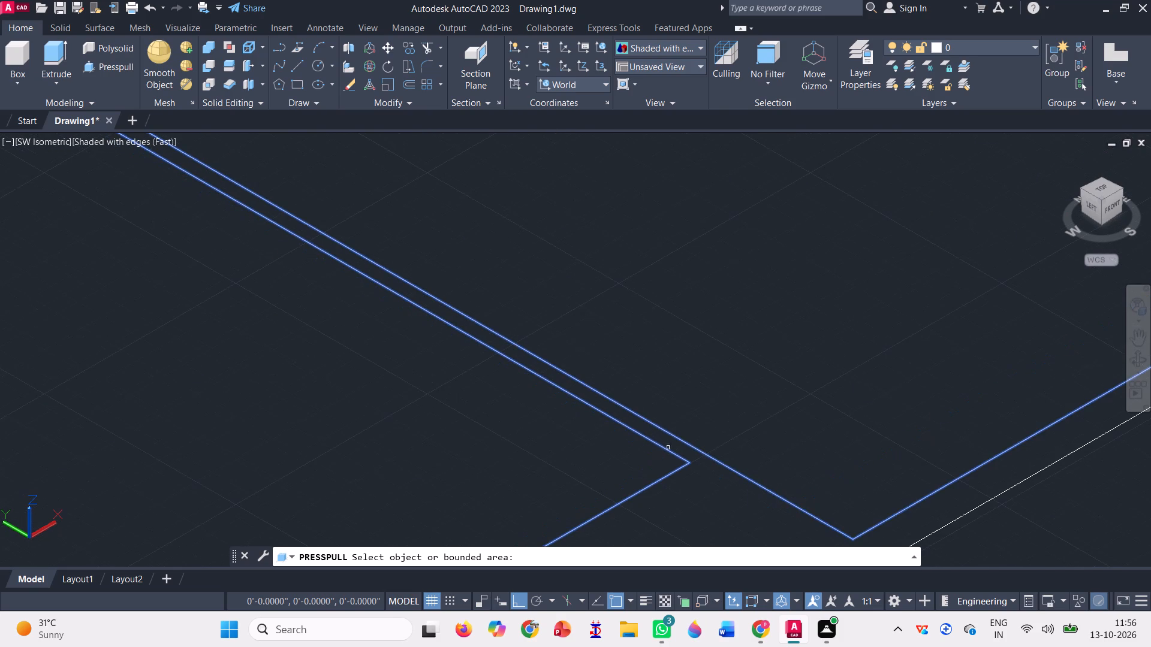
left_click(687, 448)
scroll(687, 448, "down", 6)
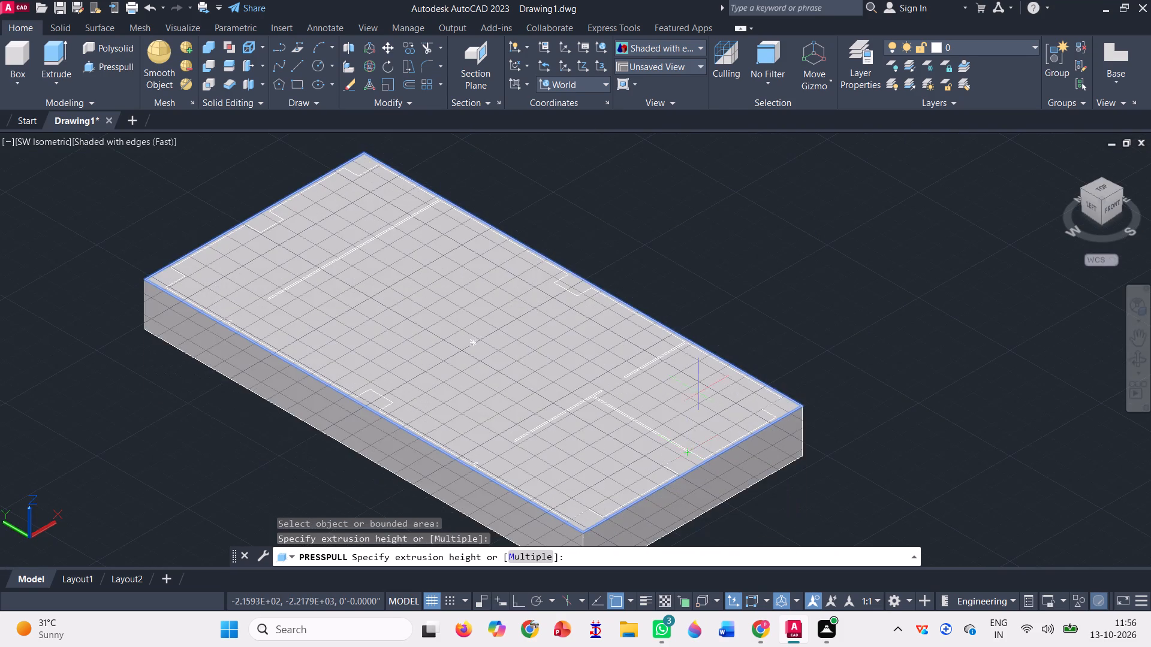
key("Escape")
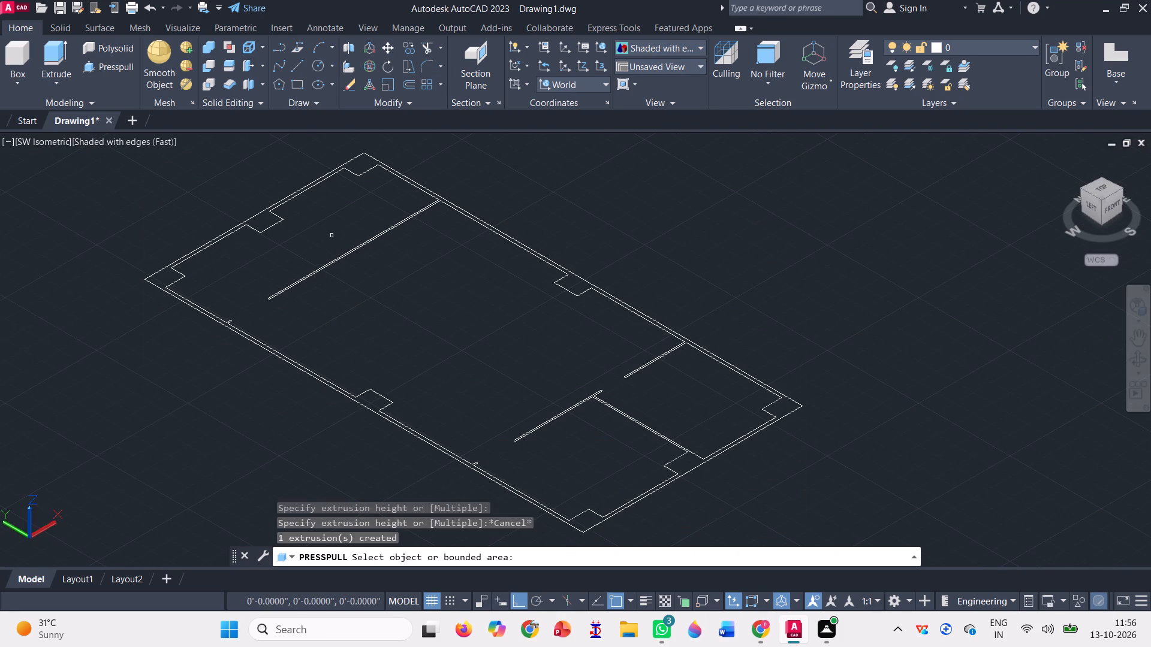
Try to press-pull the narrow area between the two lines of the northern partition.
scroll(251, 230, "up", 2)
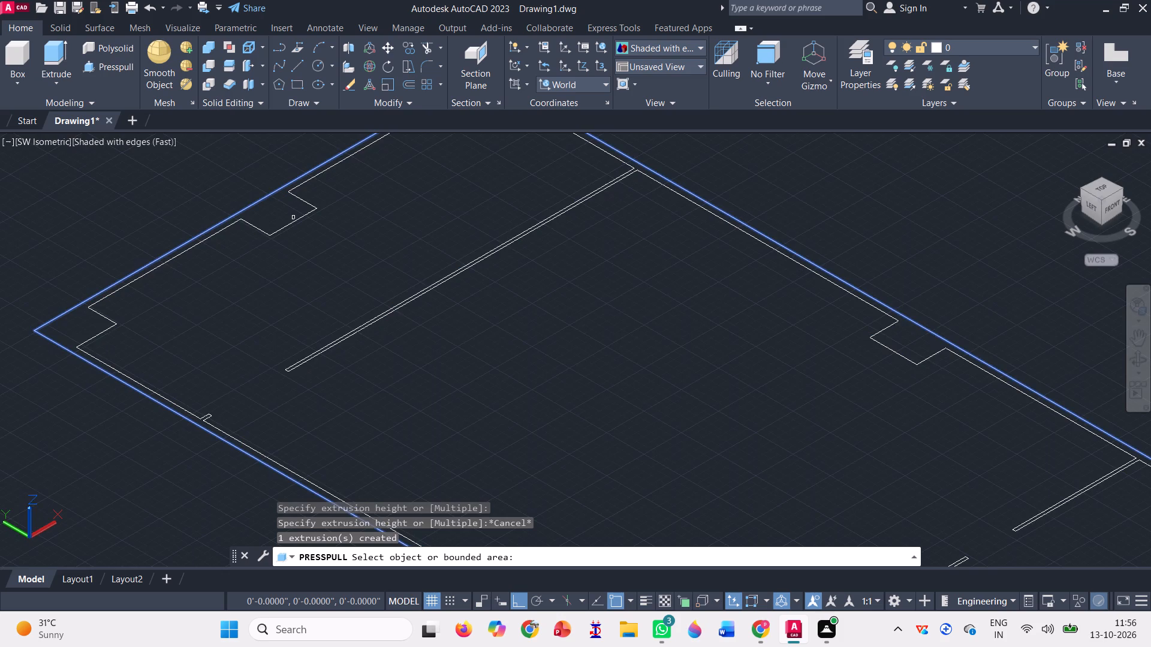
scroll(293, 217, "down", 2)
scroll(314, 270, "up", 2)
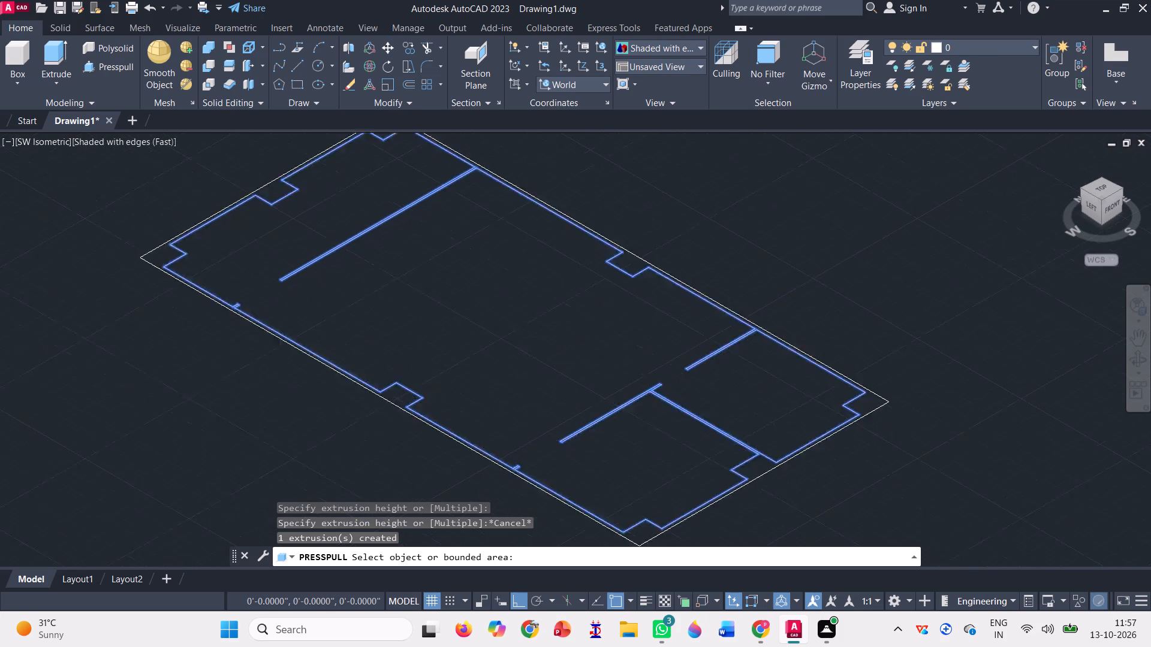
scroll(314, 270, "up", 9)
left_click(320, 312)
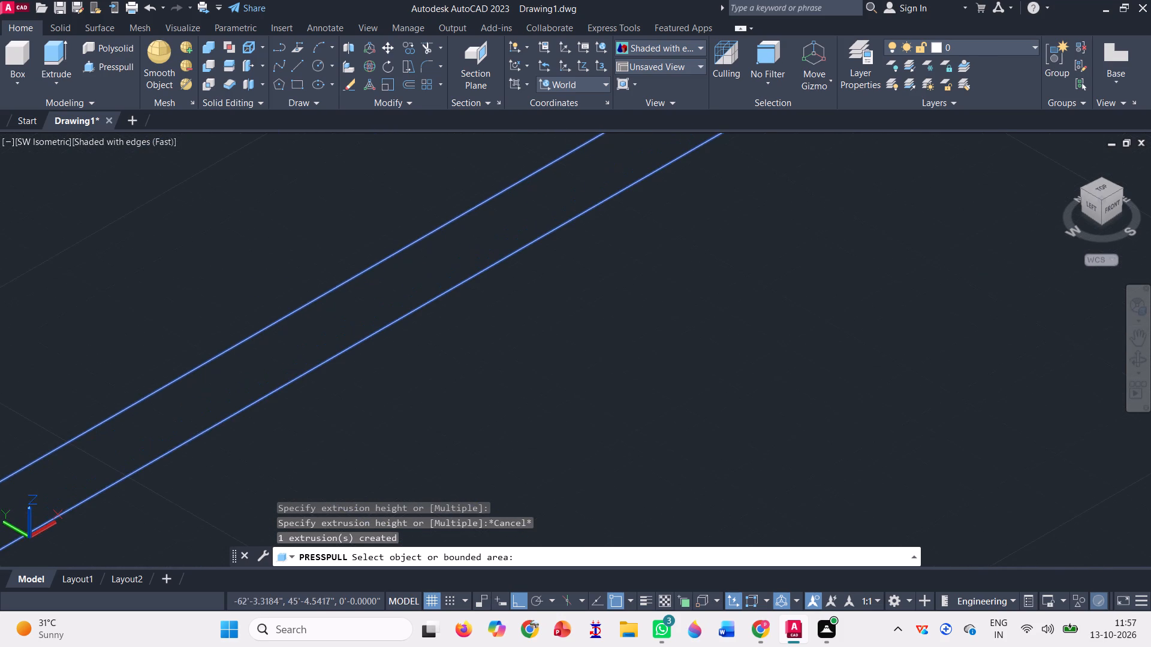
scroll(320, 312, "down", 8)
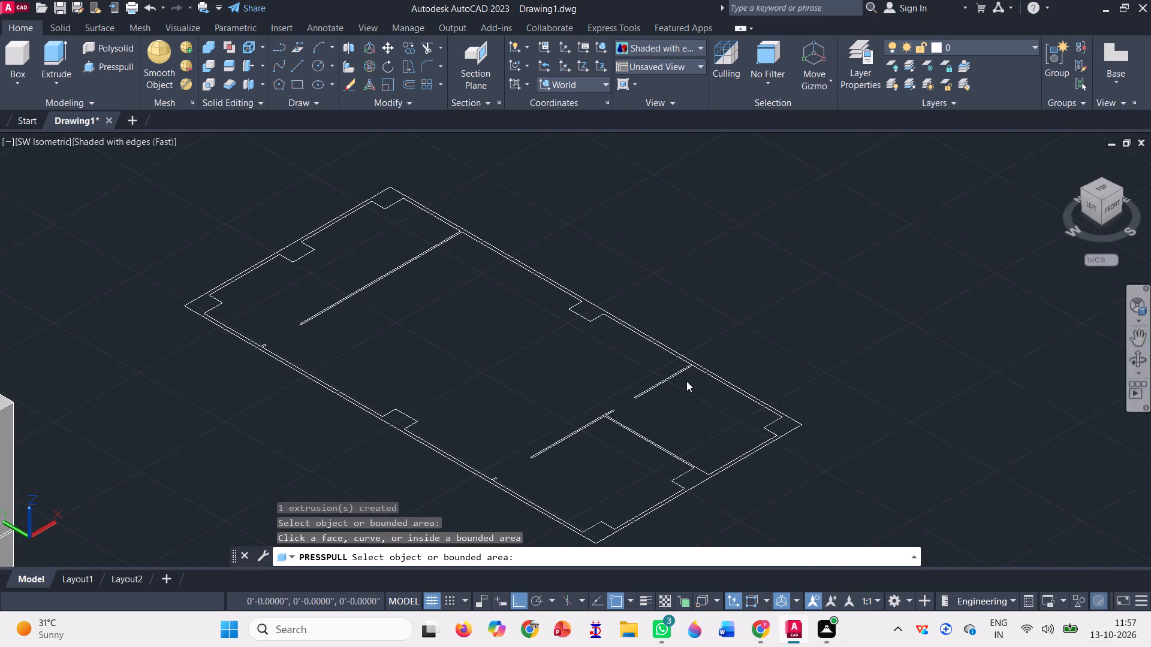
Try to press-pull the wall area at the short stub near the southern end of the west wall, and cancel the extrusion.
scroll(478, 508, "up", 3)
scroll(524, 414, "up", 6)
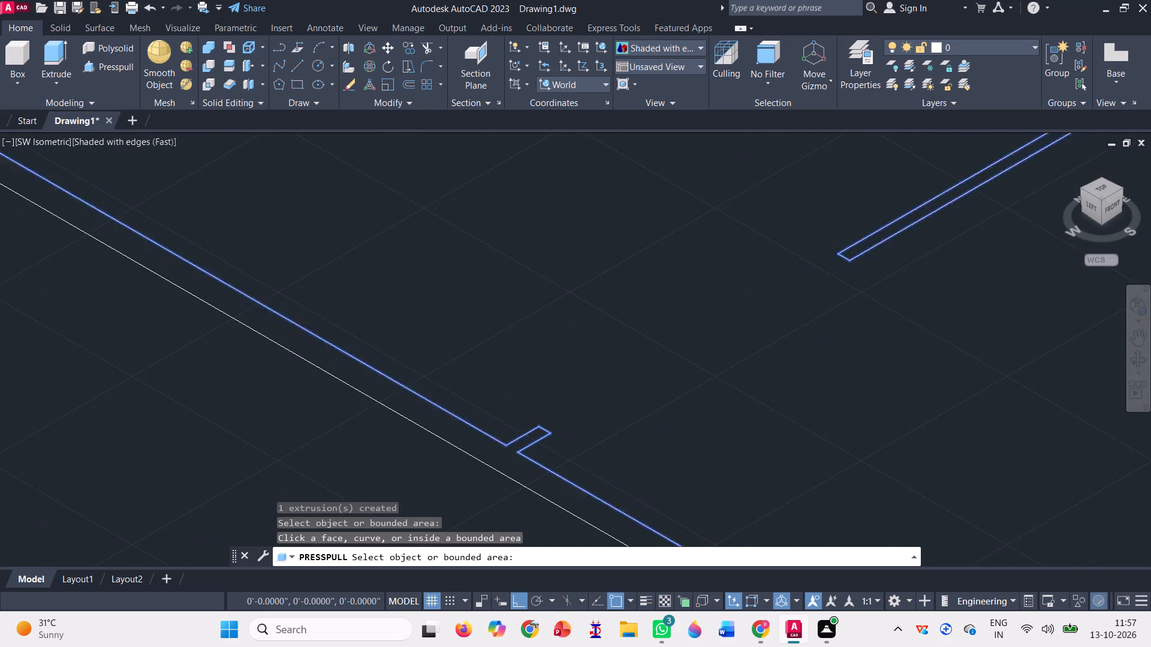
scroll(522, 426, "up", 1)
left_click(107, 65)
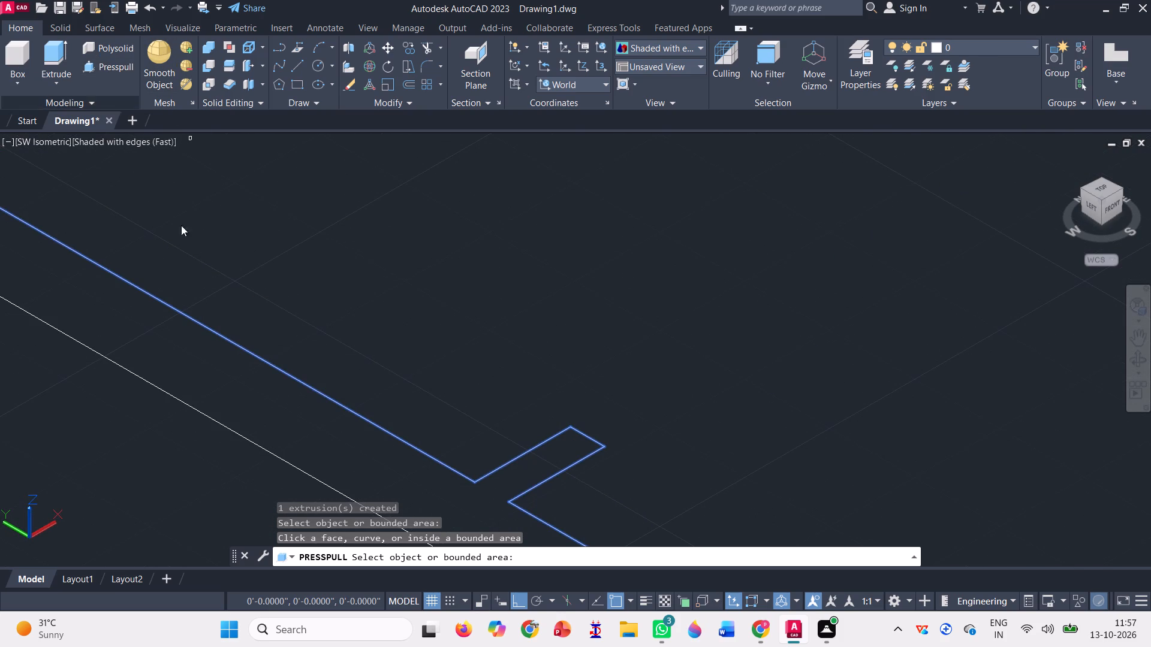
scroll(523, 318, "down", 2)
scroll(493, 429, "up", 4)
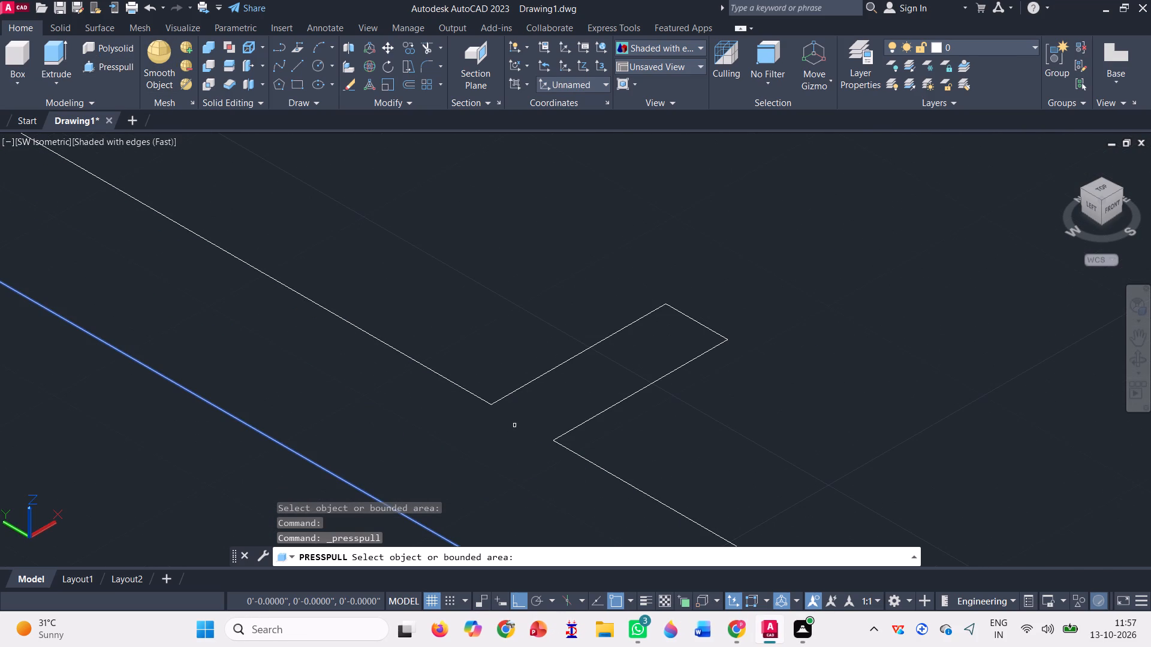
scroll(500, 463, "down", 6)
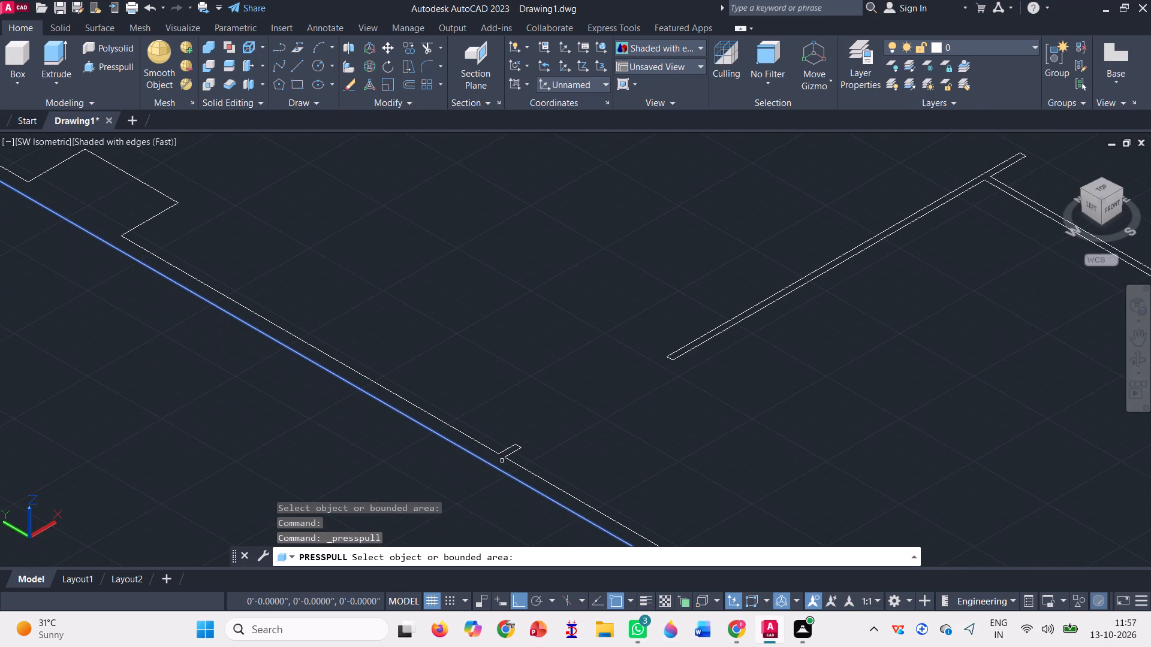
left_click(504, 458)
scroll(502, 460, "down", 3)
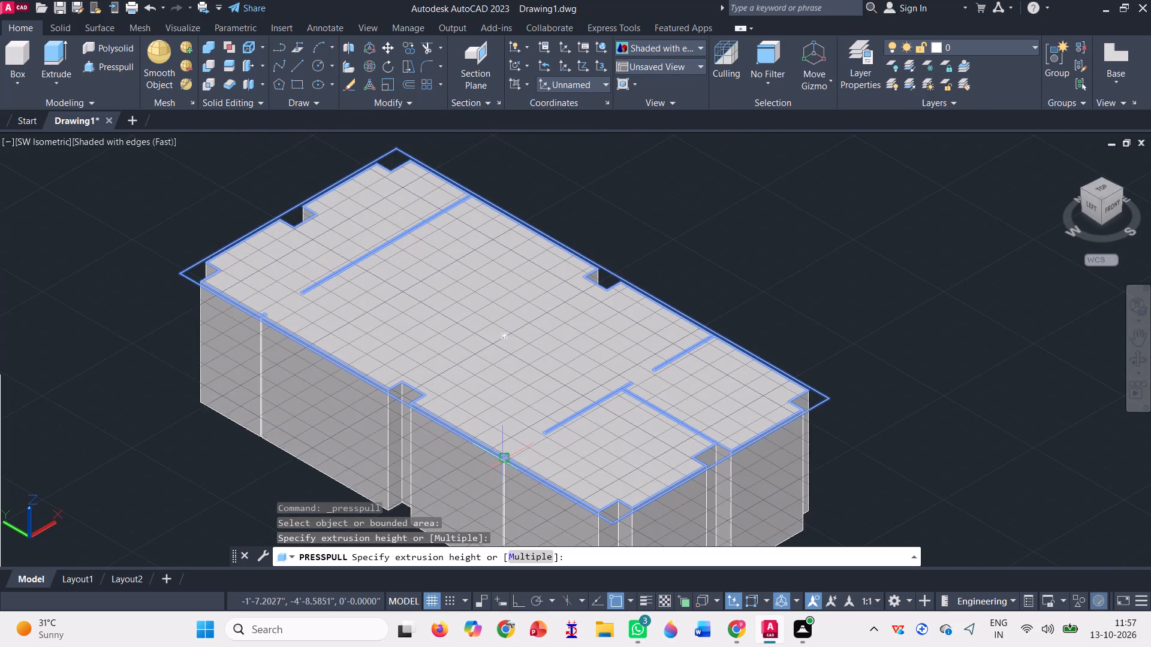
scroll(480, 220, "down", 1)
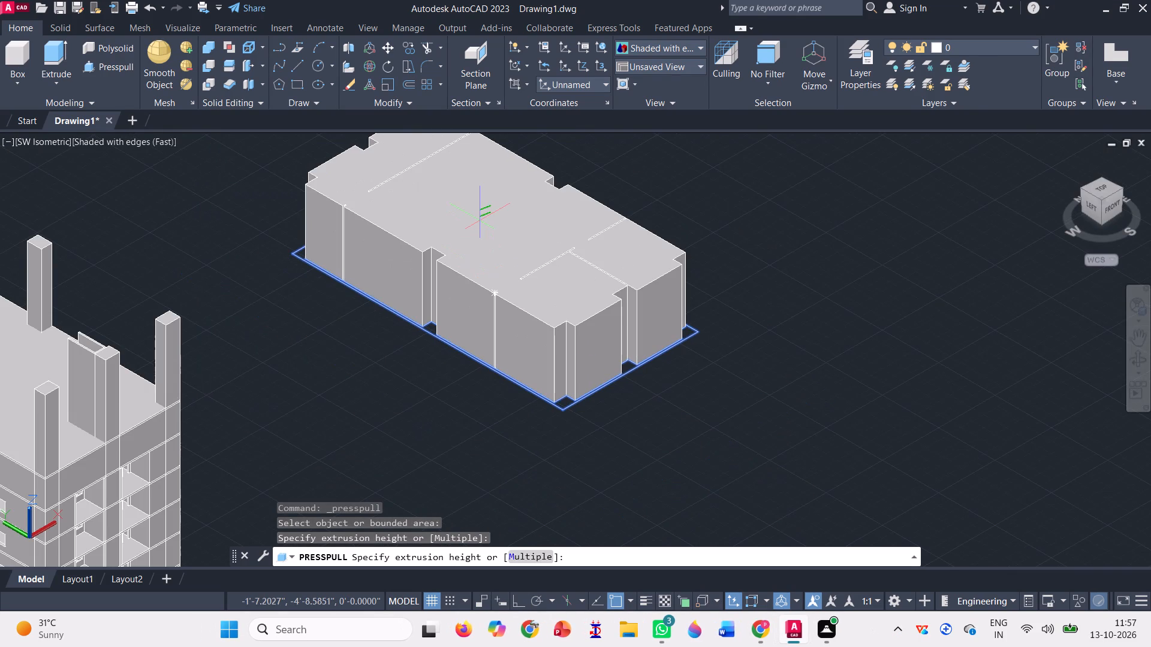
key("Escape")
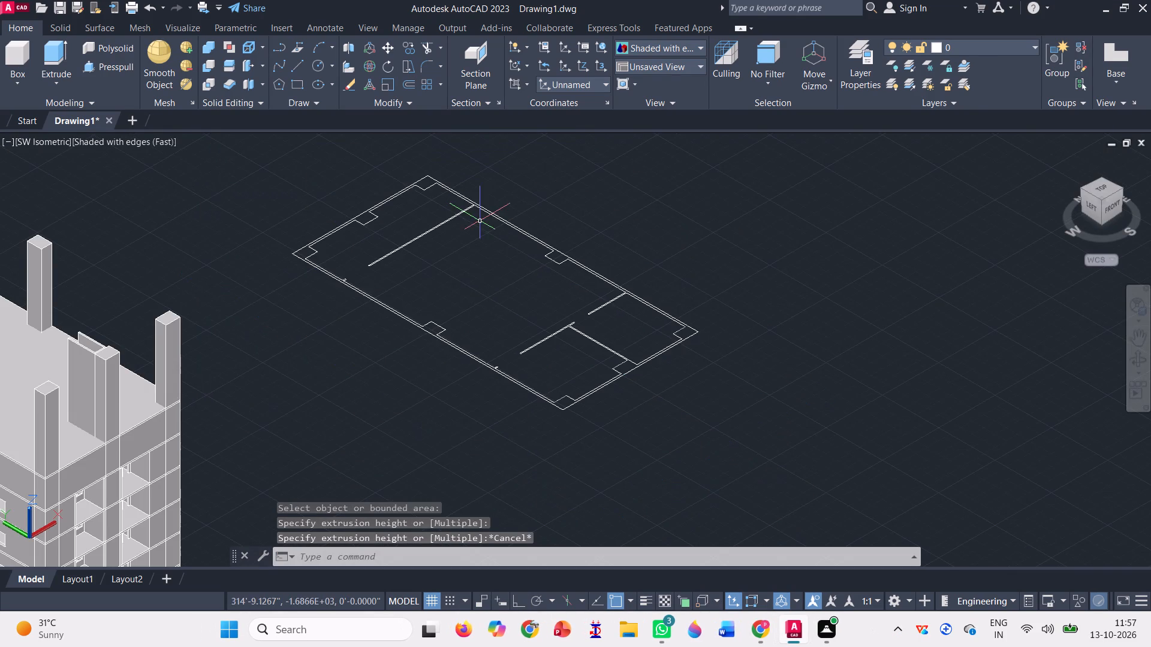
Draw a box over the floor plan from its northwest outer corner to its southeast outer corner, with a height of 10'.
left_click(26, 50)
scroll(229, 129, "up", 5)
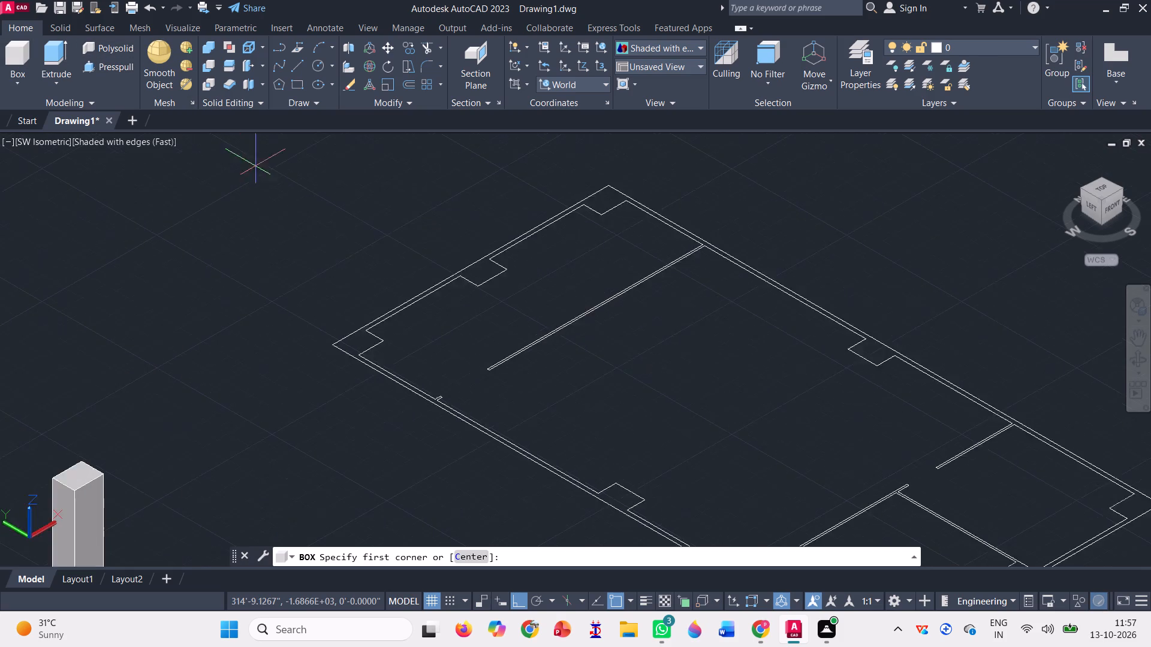
left_click(364, 421)
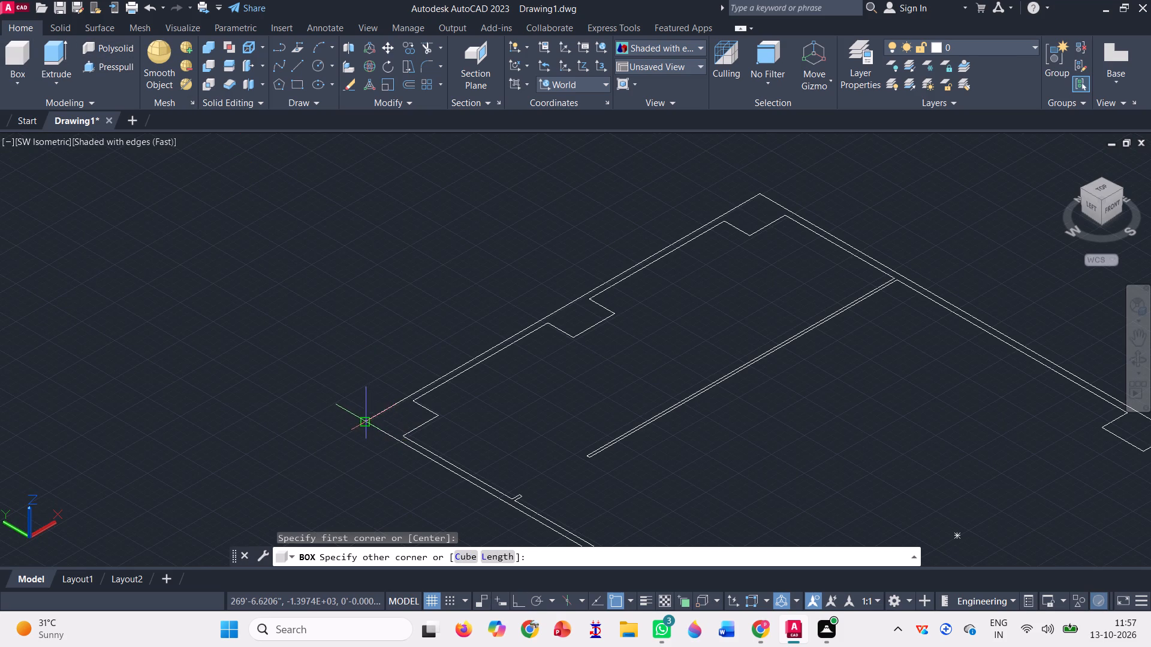
scroll(306, 382, "down", 3)
scroll(613, 451, "up", 3)
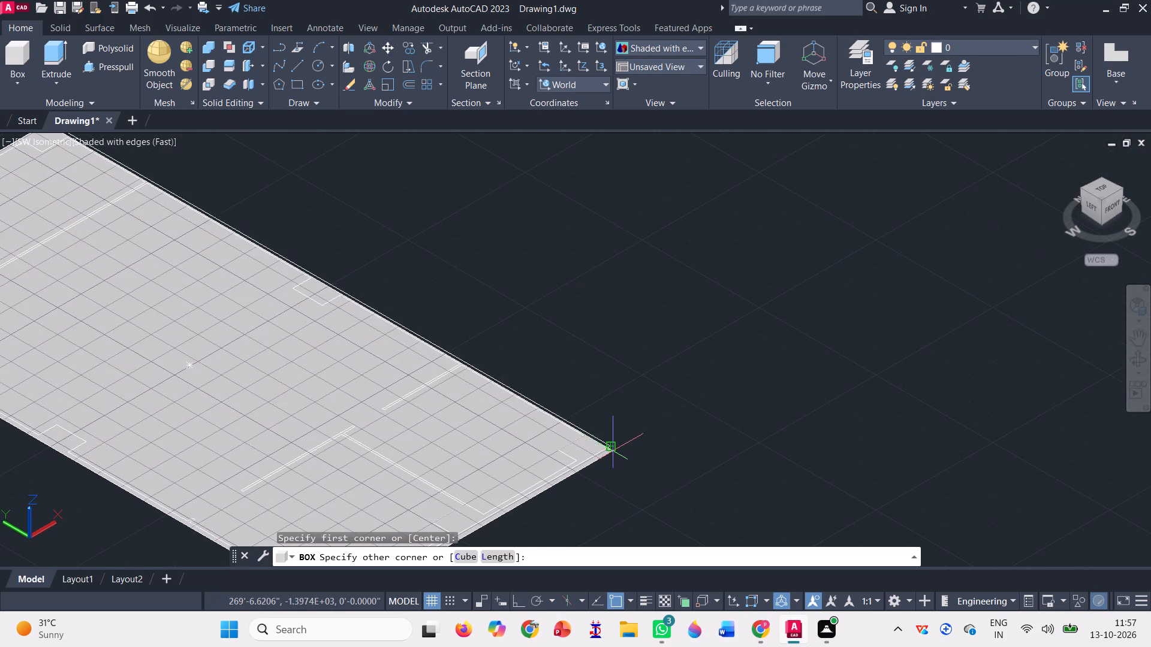
left_click(611, 442)
scroll(611, 442, "down", 2)
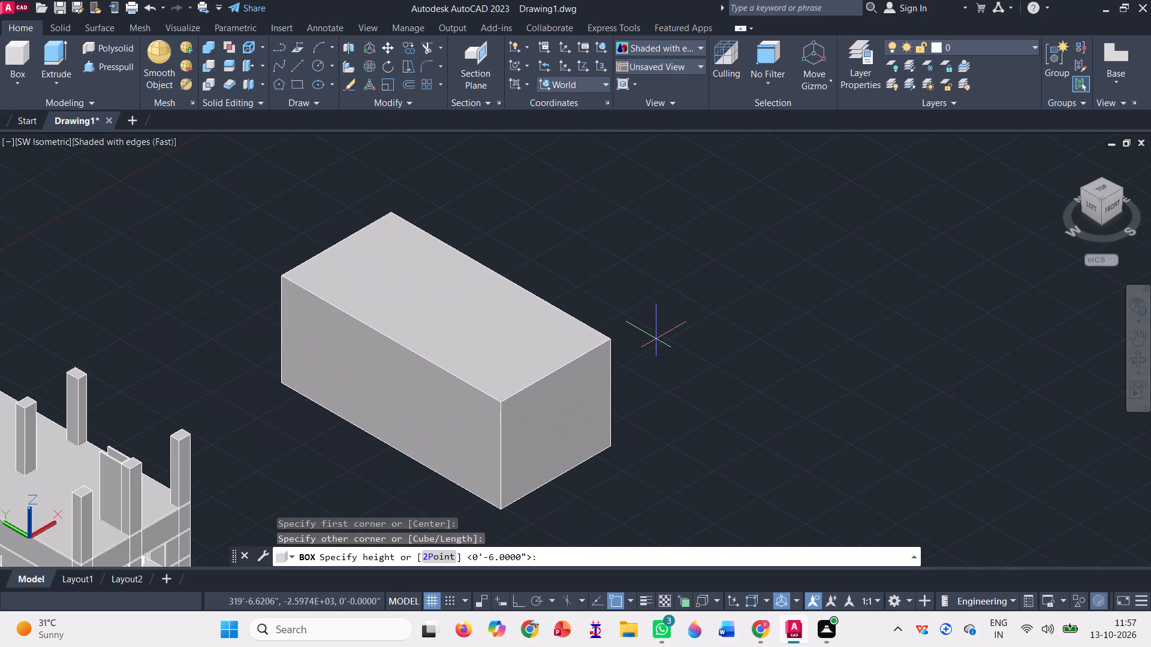
type("10'")
key("Return")
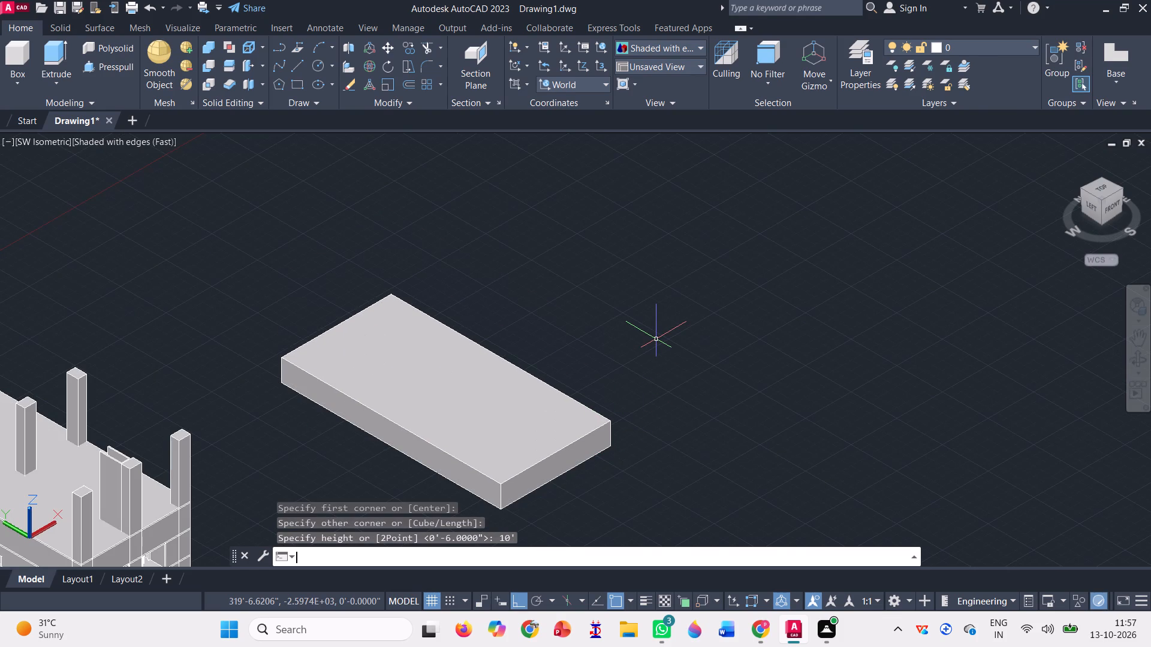
Move the new box about 79' east, clear of the floor plan lines.
left_click(390, 41)
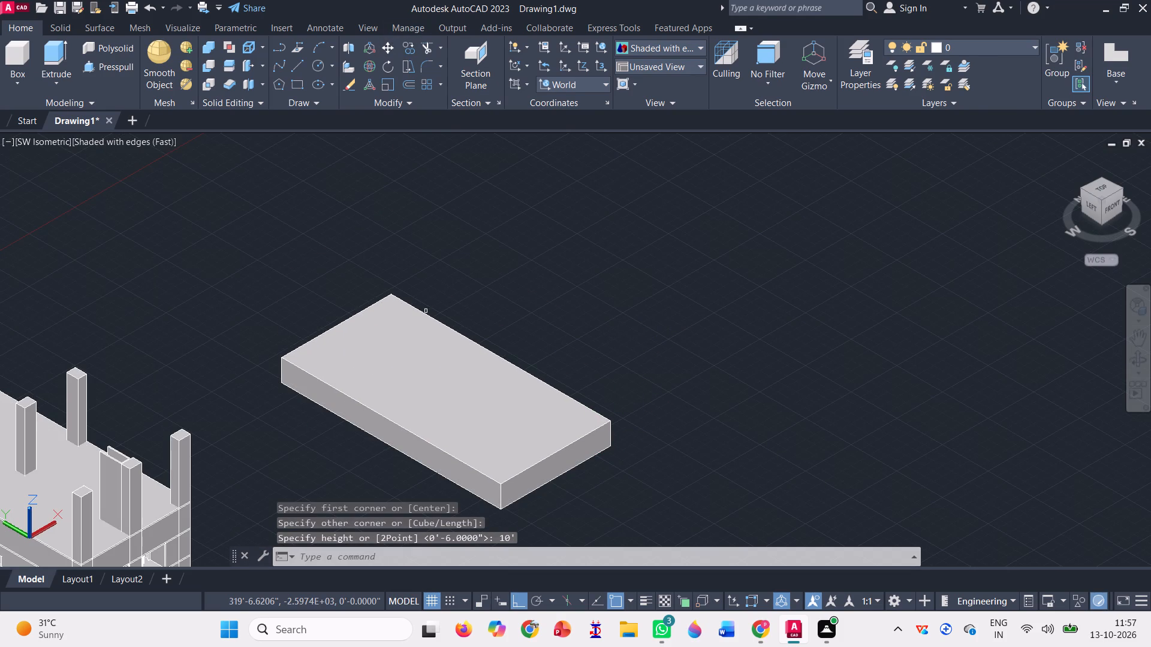
left_click(458, 399)
key("space")
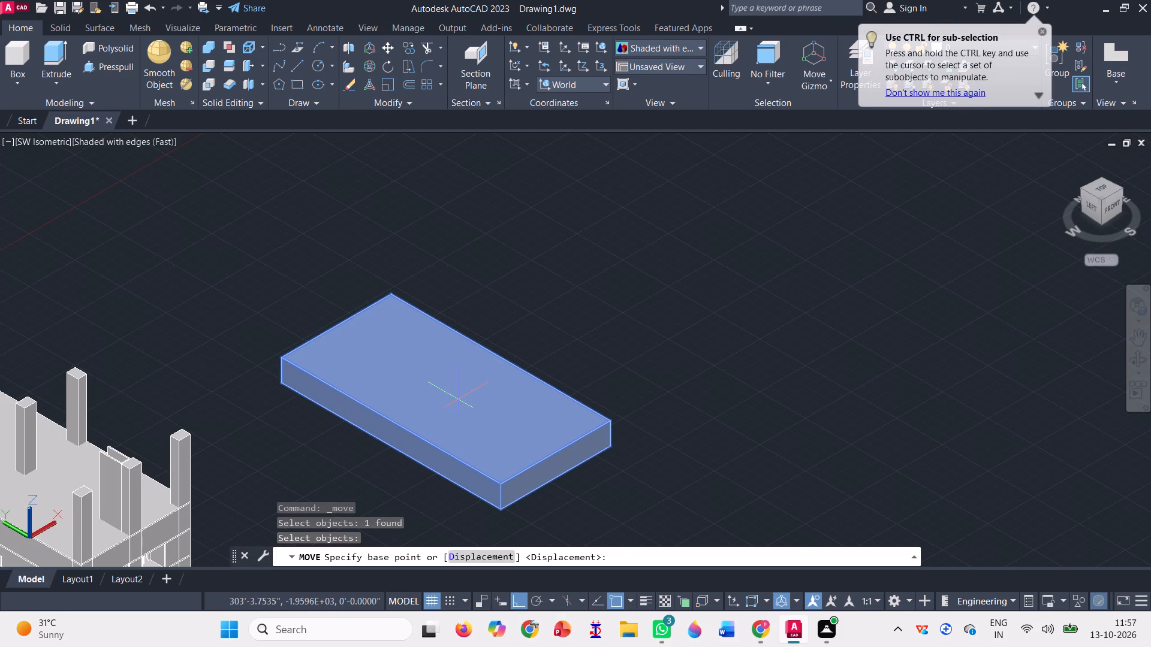
left_click(458, 399)
left_click(691, 333)
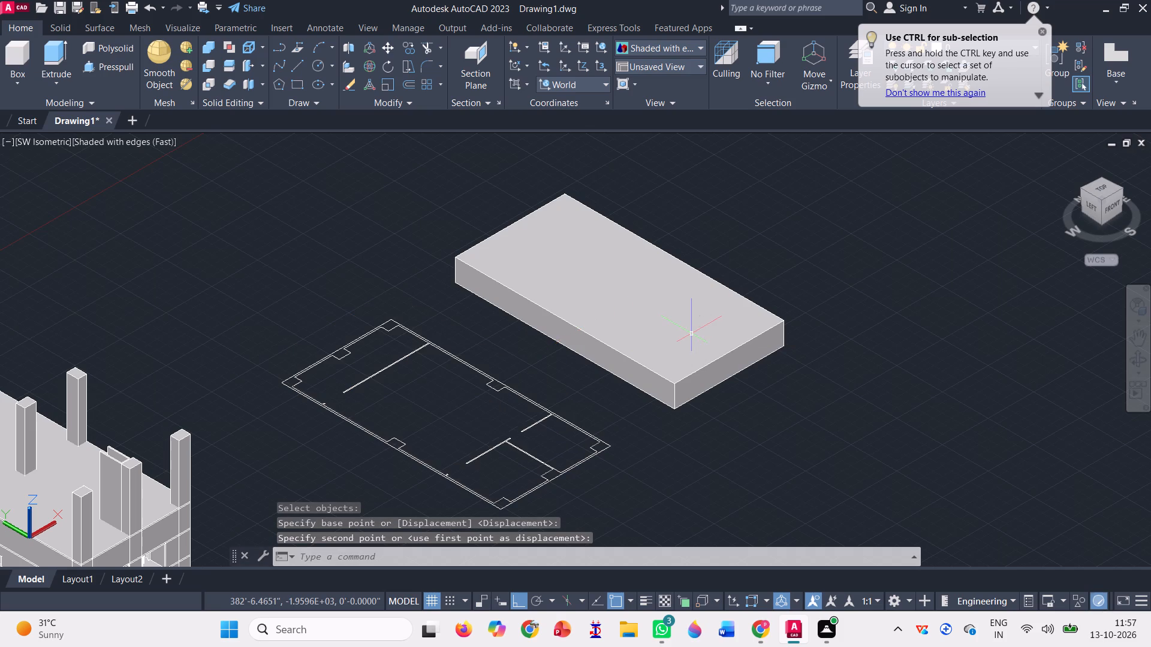
Move the whole floor plan outline by its southwest outer corner onto the southwest corner of the box's top face.
left_click(389, 53)
left_click(577, 486)
left_click(380, 377)
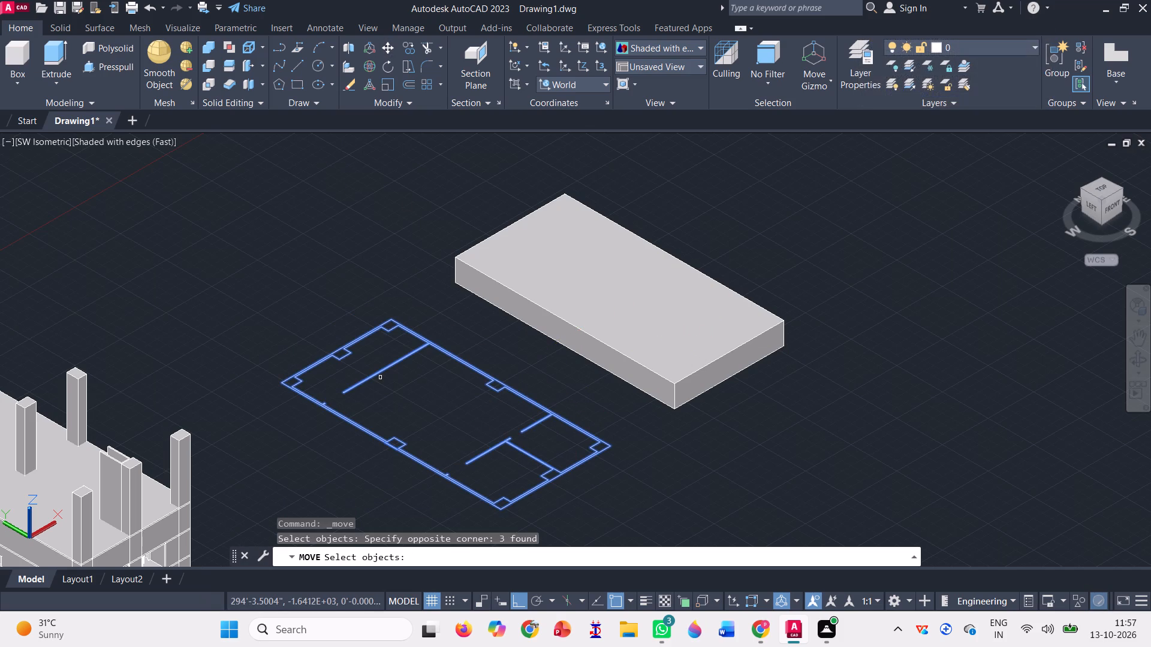
key("space")
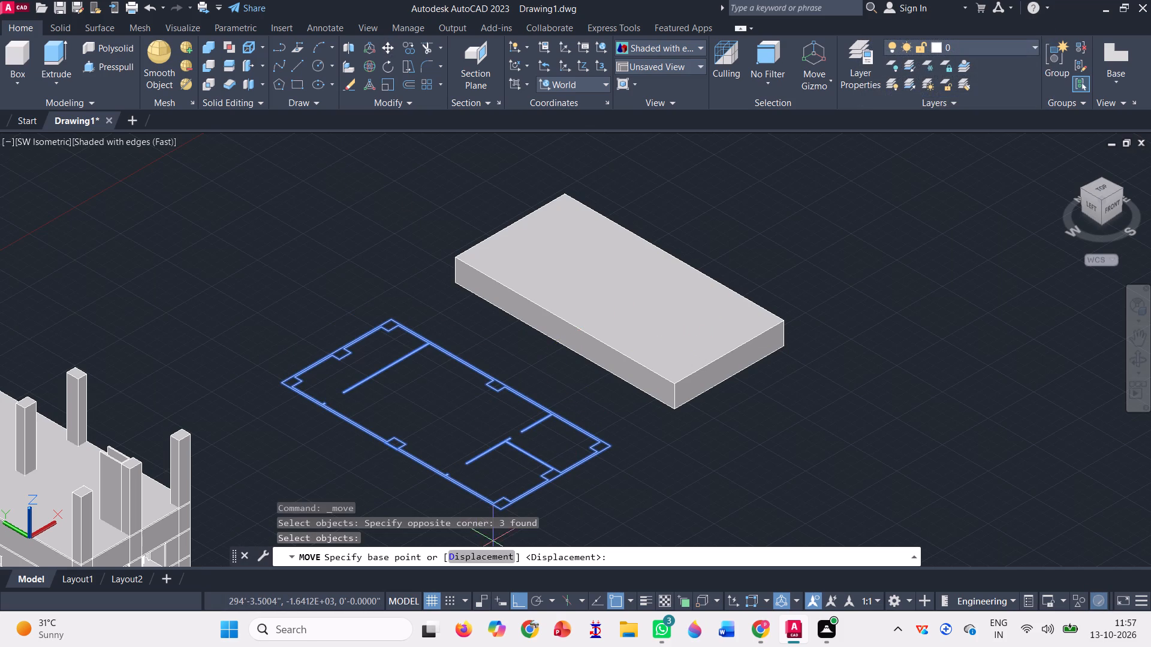
scroll(519, 542, "up", 2)
scroll(466, 479, "up", 3)
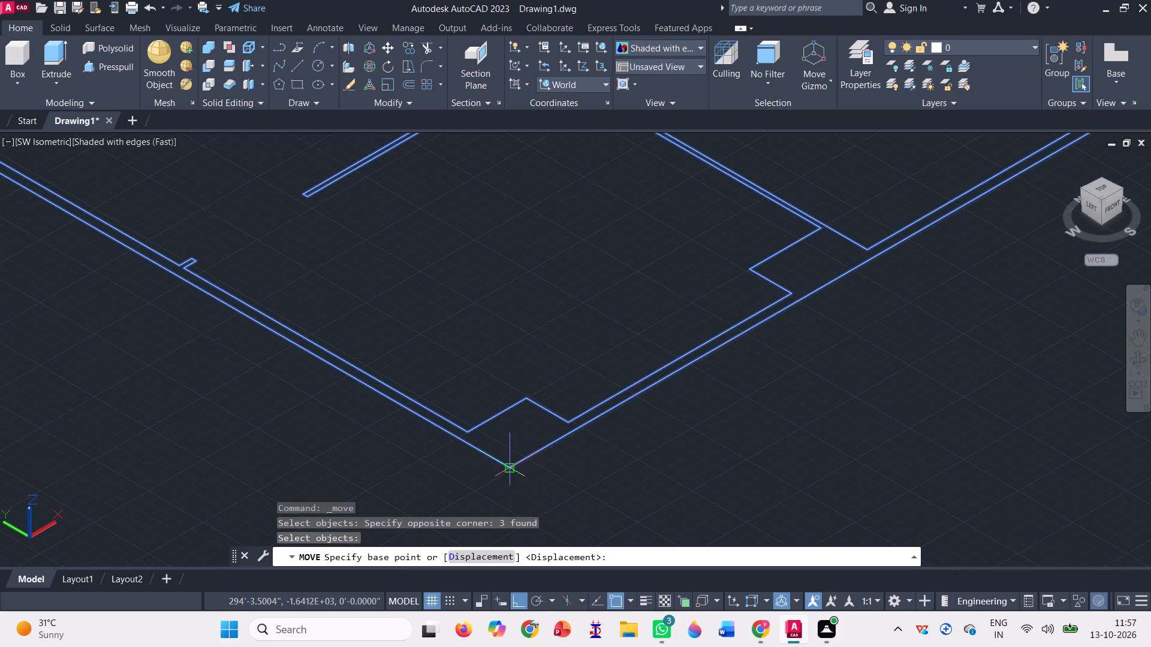
left_click(508, 470)
scroll(460, 452, "down", 3)
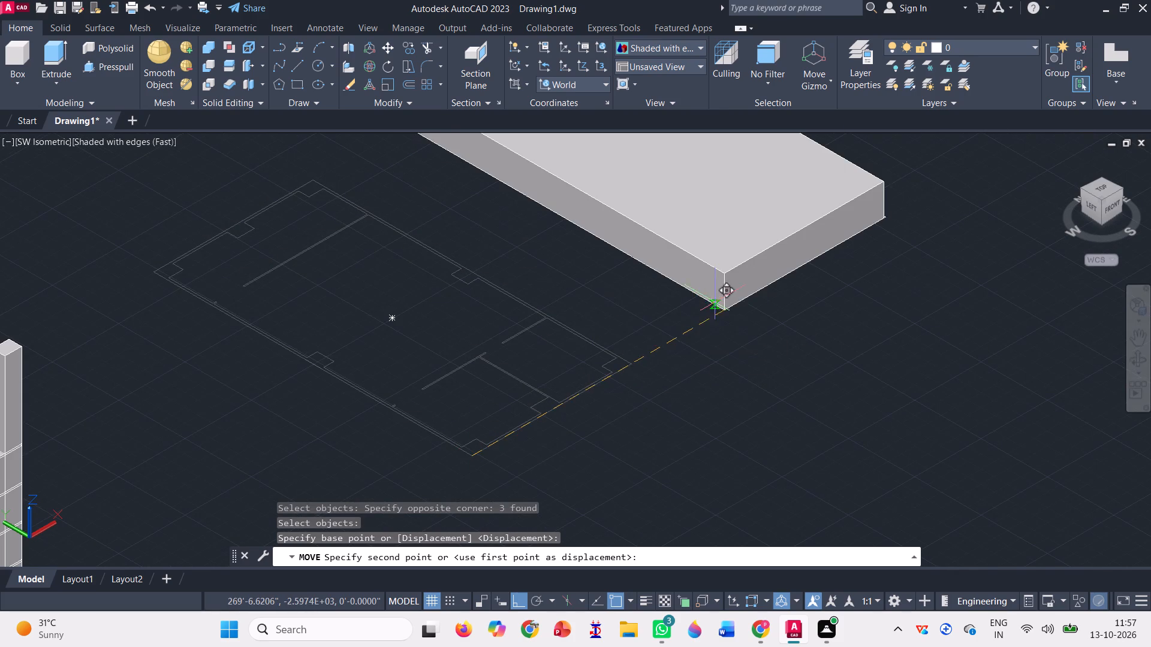
scroll(731, 285, "up", 3)
scroll(694, 250, "up", 2)
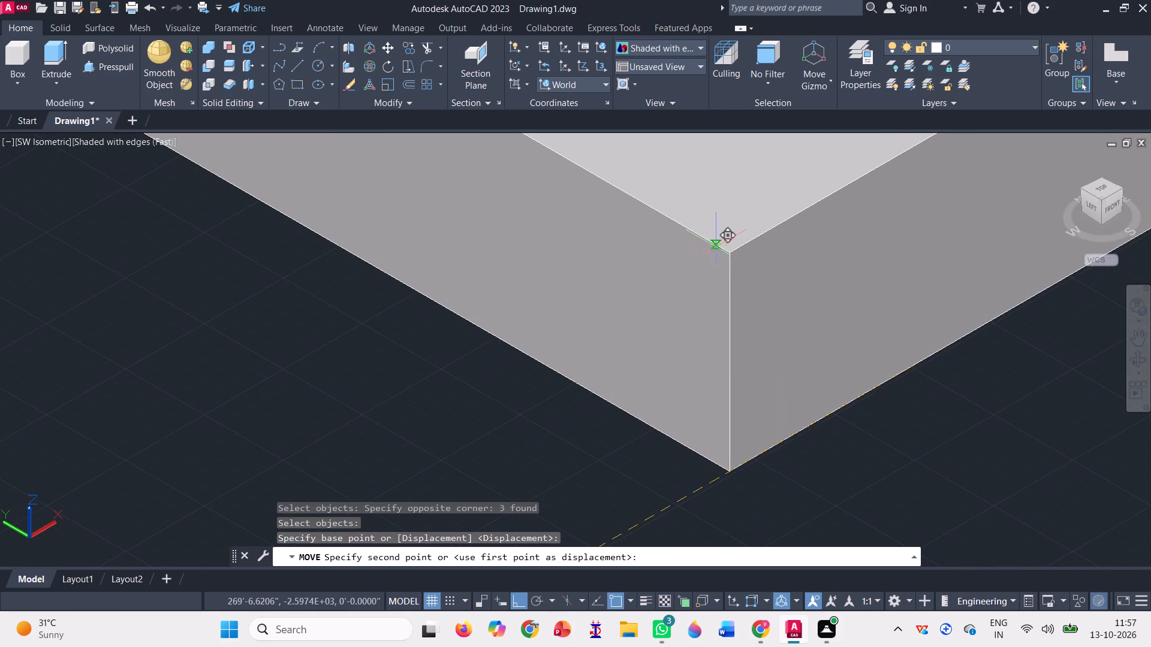
left_click(727, 250)
scroll(484, 397, "down", 4)
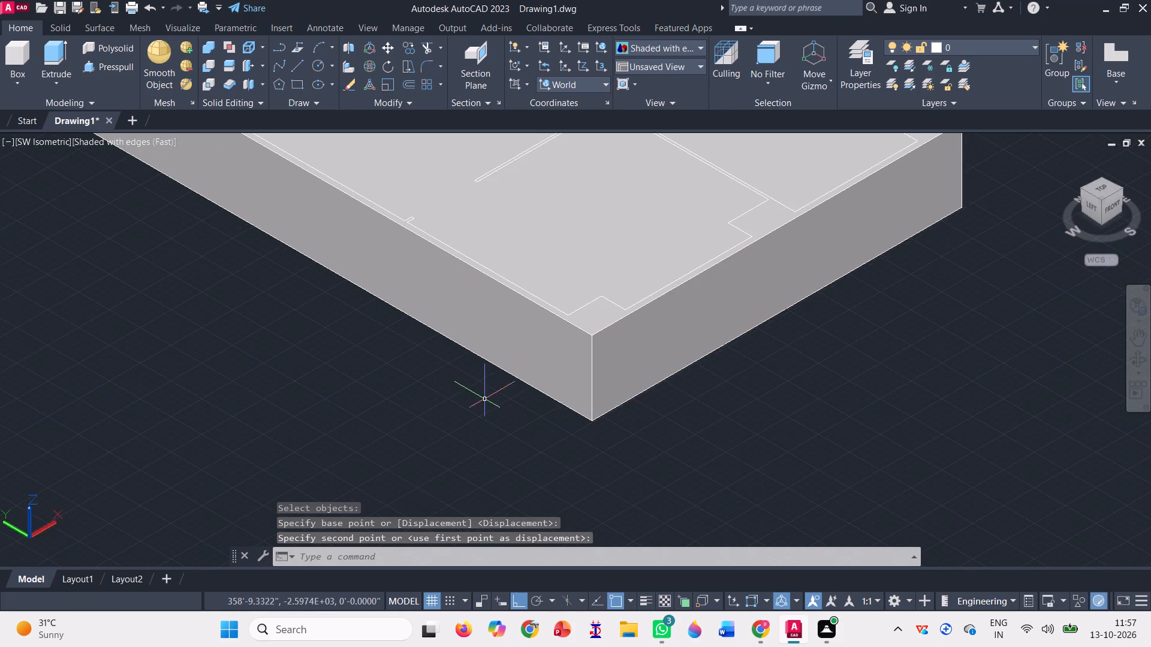
scroll(484, 398, "down", 2)
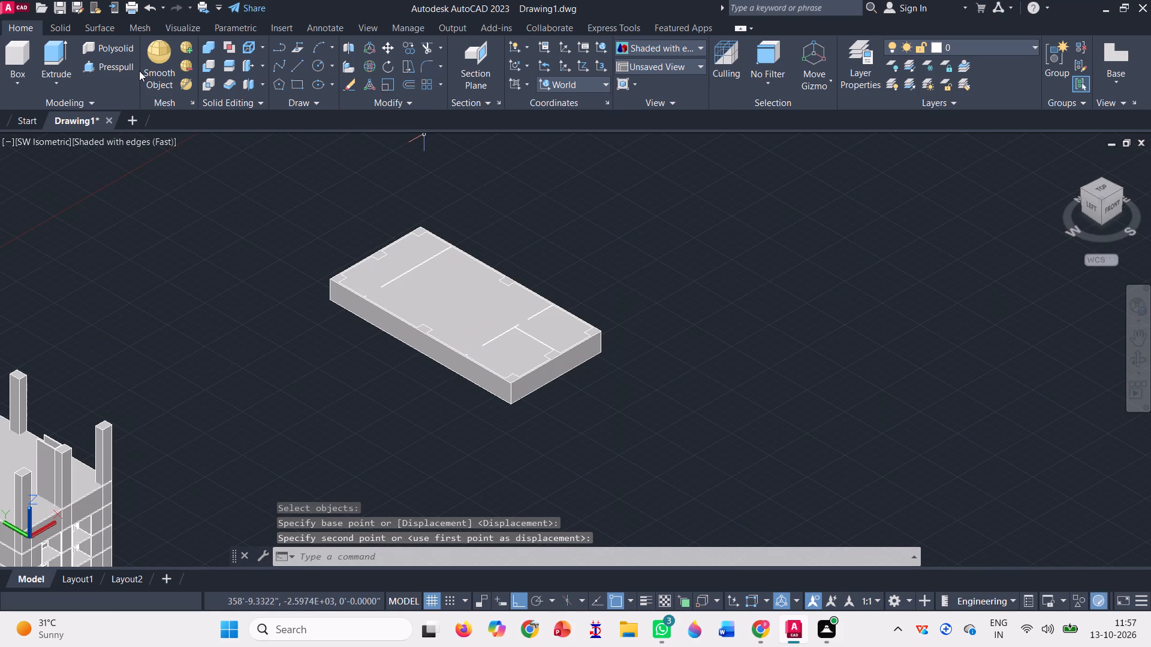
Press-pull the plan's interior area down through the box to cut out the rooms, leaving the outer walls, columns and partitions.
left_click(100, 64)
scroll(453, 400, "up", 1)
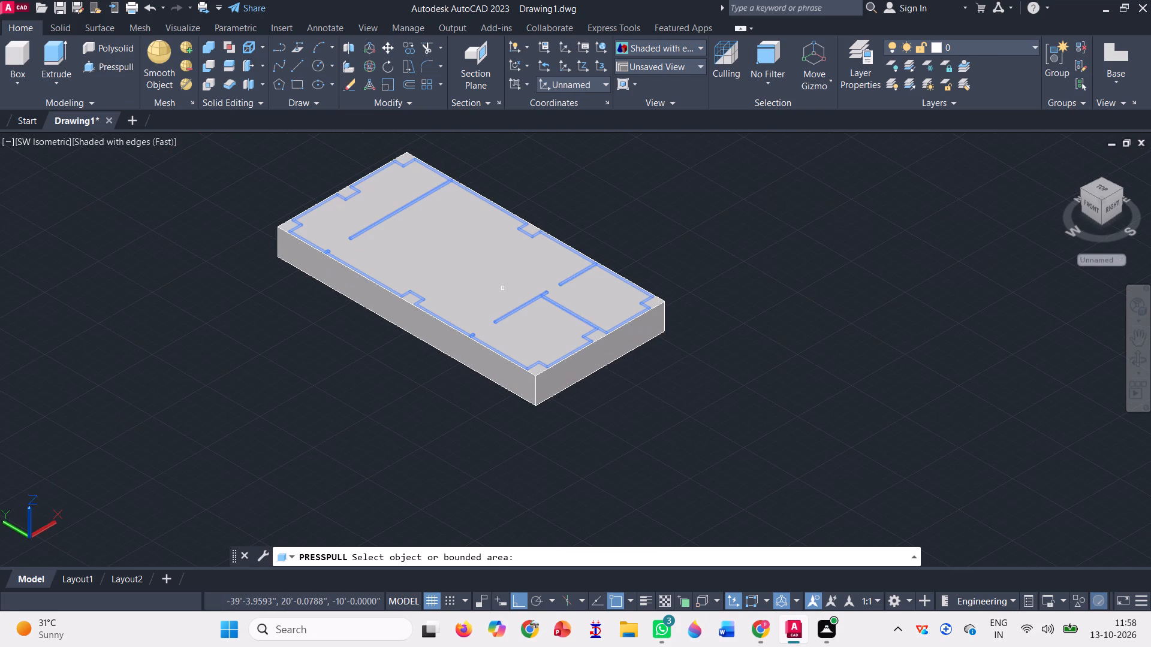
left_click(501, 265)
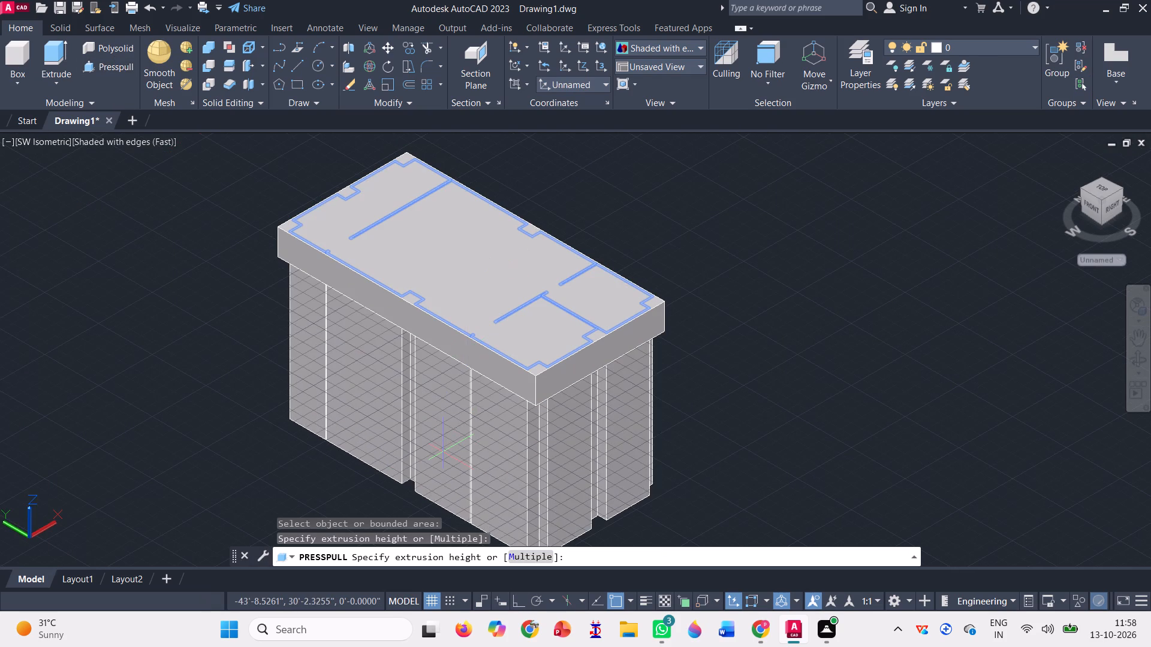
left_click(443, 451)
key("Escape")
scroll(718, 451, "down", 2)
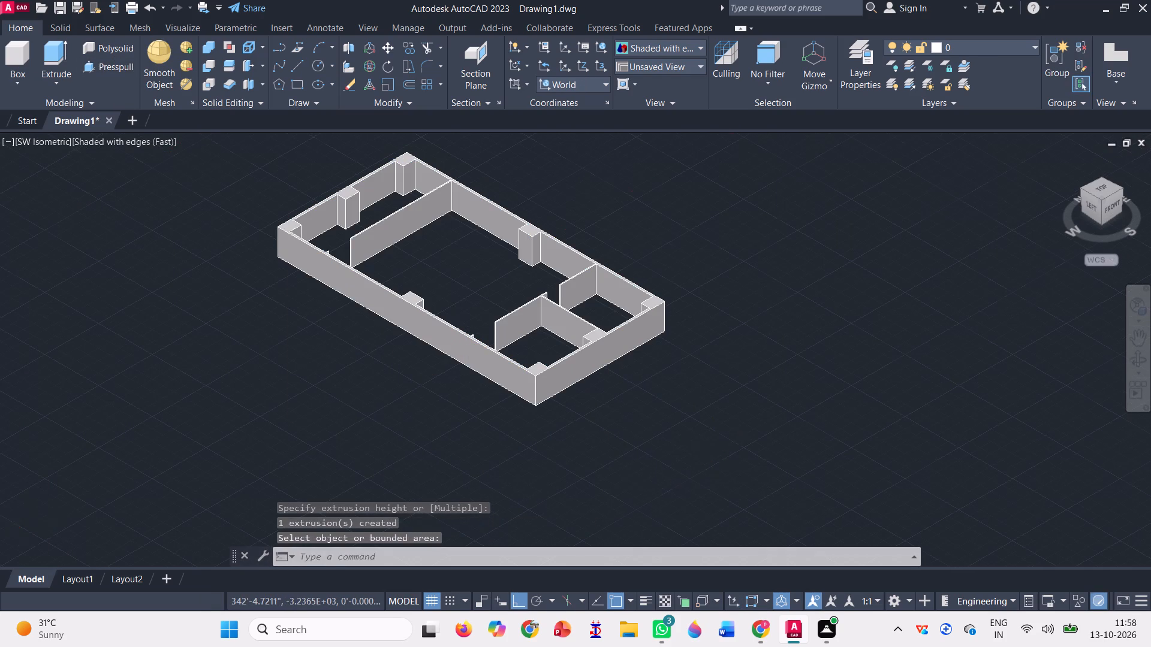
Try to move the hollowed wall solid by its bottom southwest corner onto an upper slab's southwest corner on the building.
left_click(381, 46)
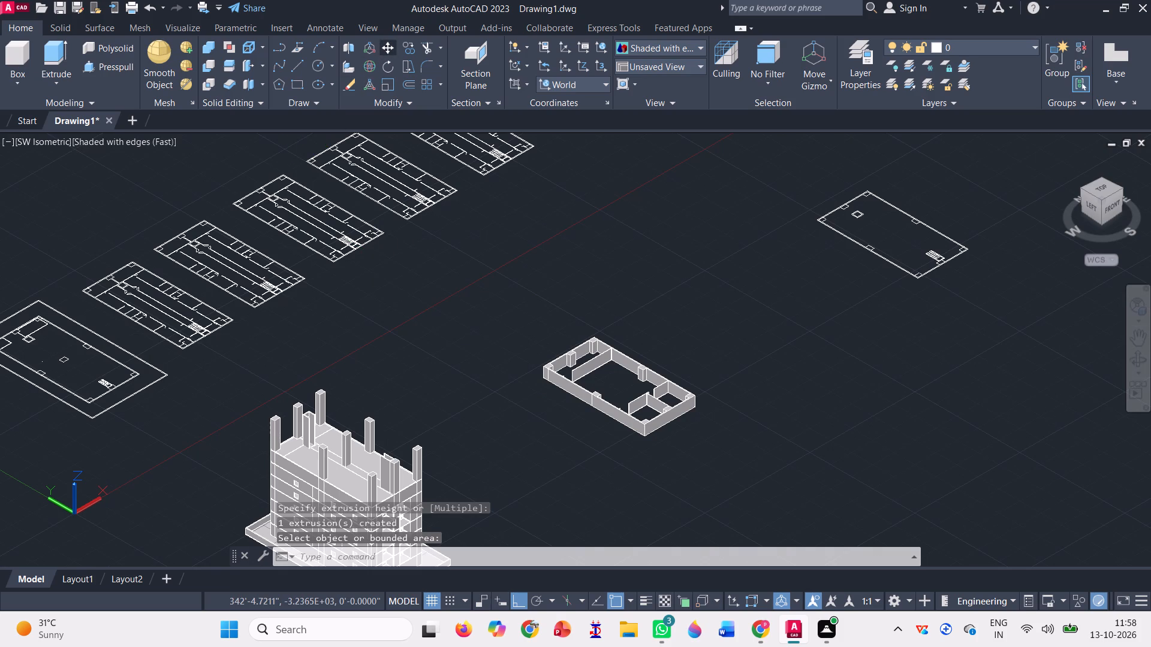
scroll(610, 425, "up", 3)
scroll(674, 383, "up", 1)
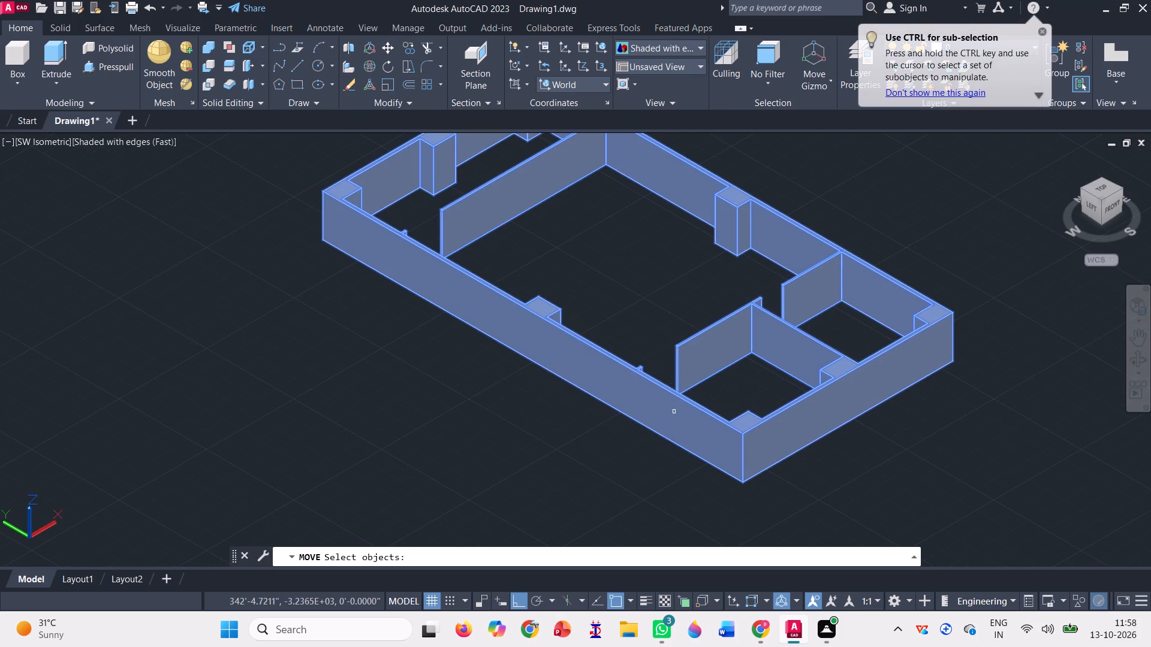
left_click(673, 413)
key("v")
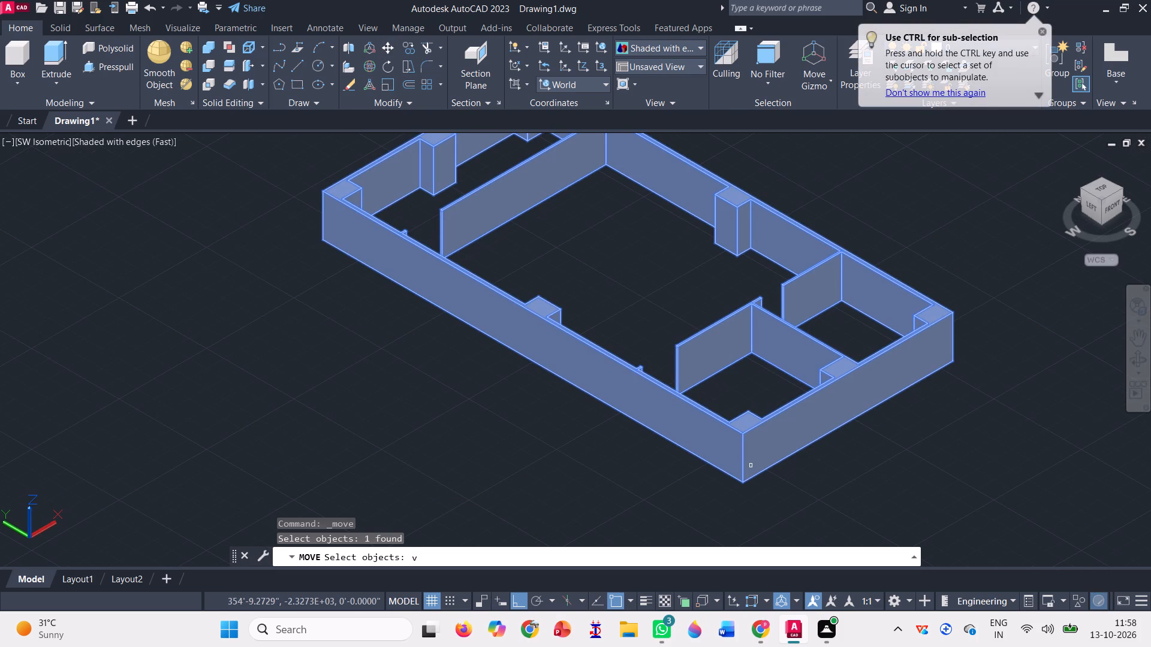
key("BackSpace")
key("space")
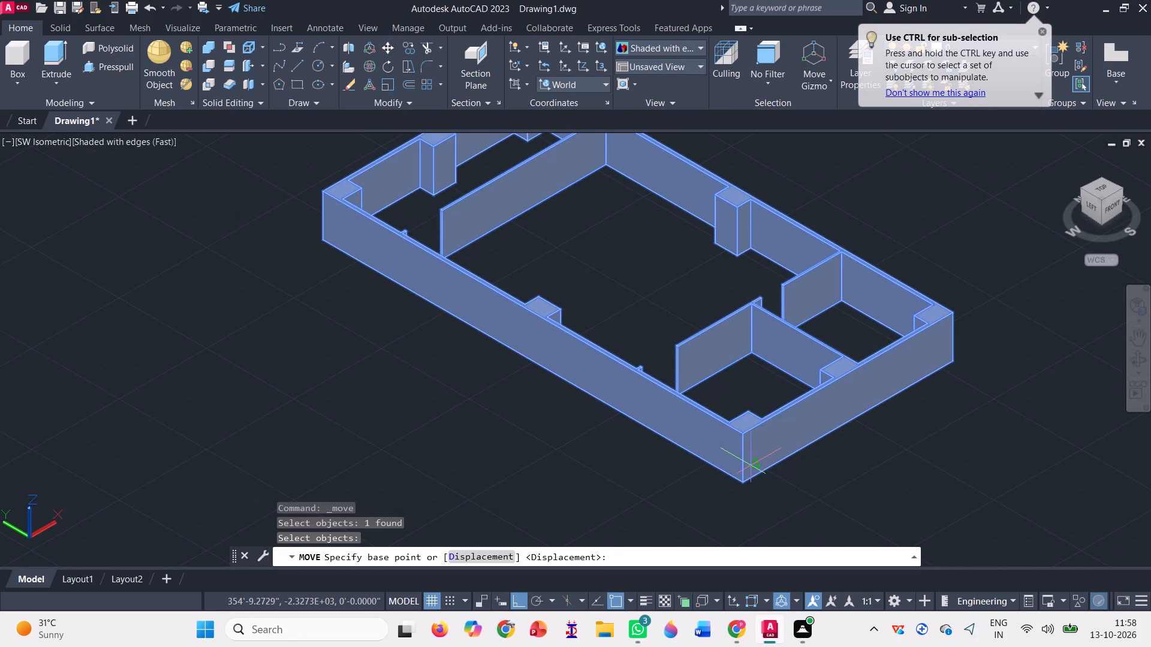
scroll(728, 506, "up", 3)
left_click(769, 436)
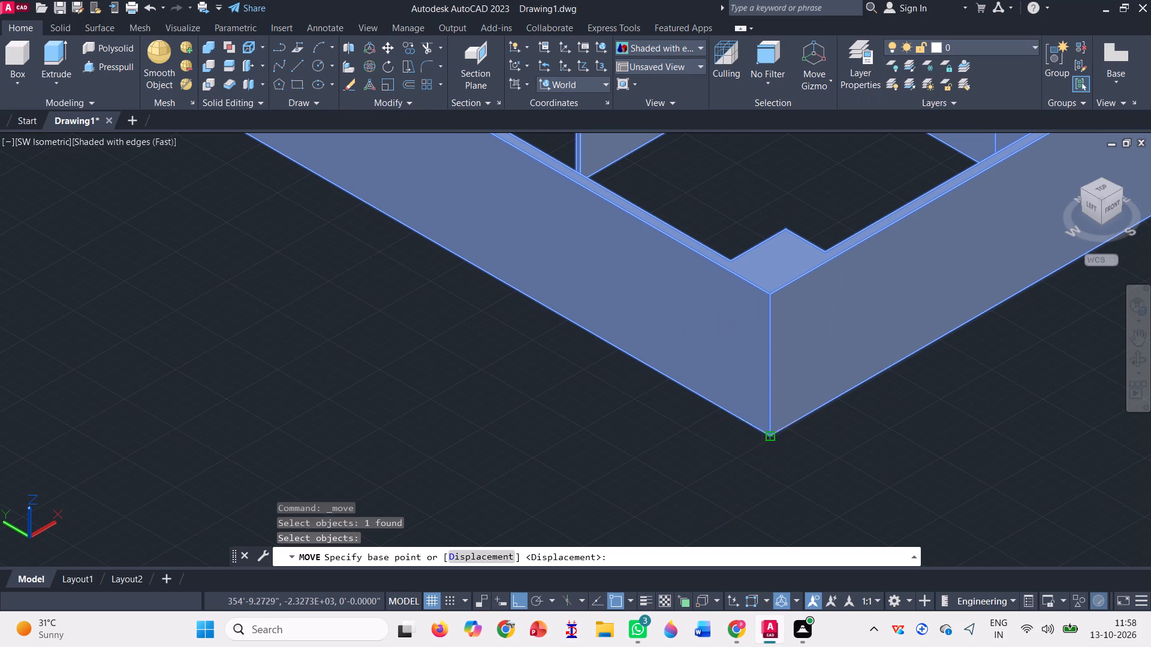
scroll(829, 275, "down", 5)
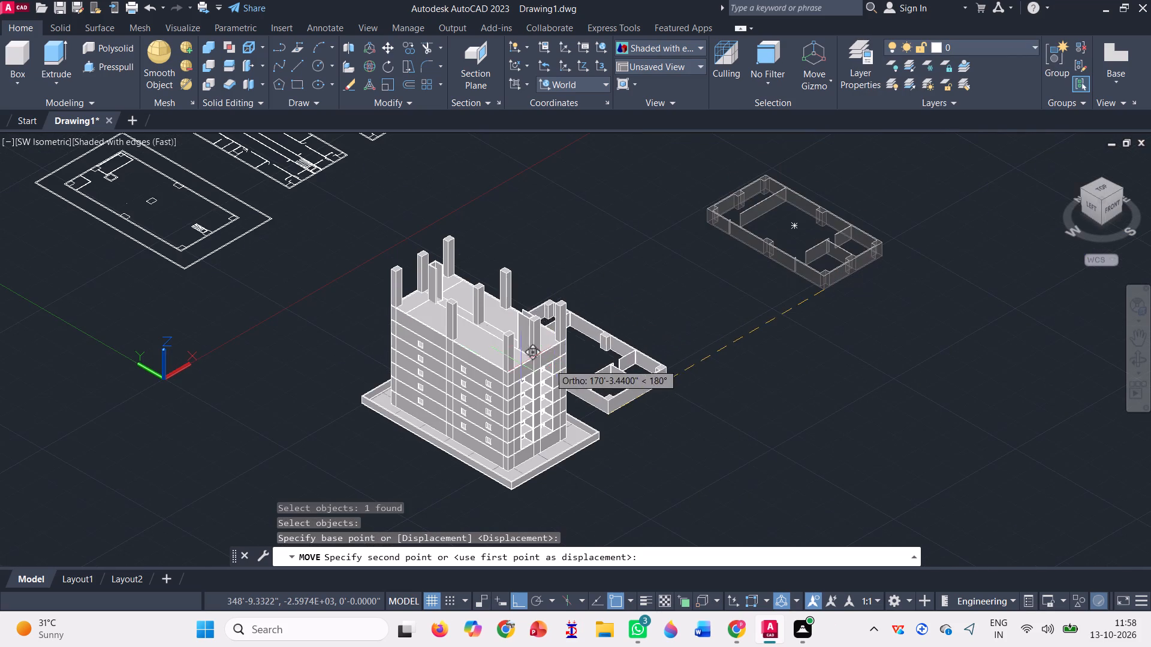
scroll(469, 353, "up", 3)
scroll(564, 394, "up", 3)
scroll(613, 439, "up", 3)
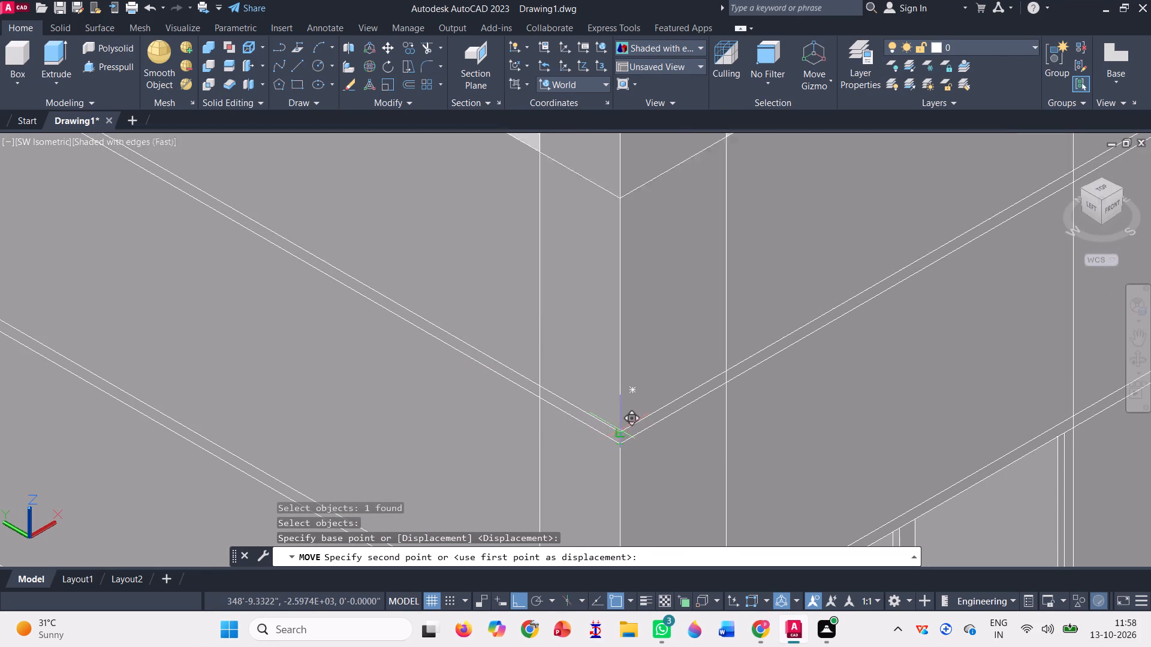
left_click(619, 431)
scroll(584, 449, "down", 5)
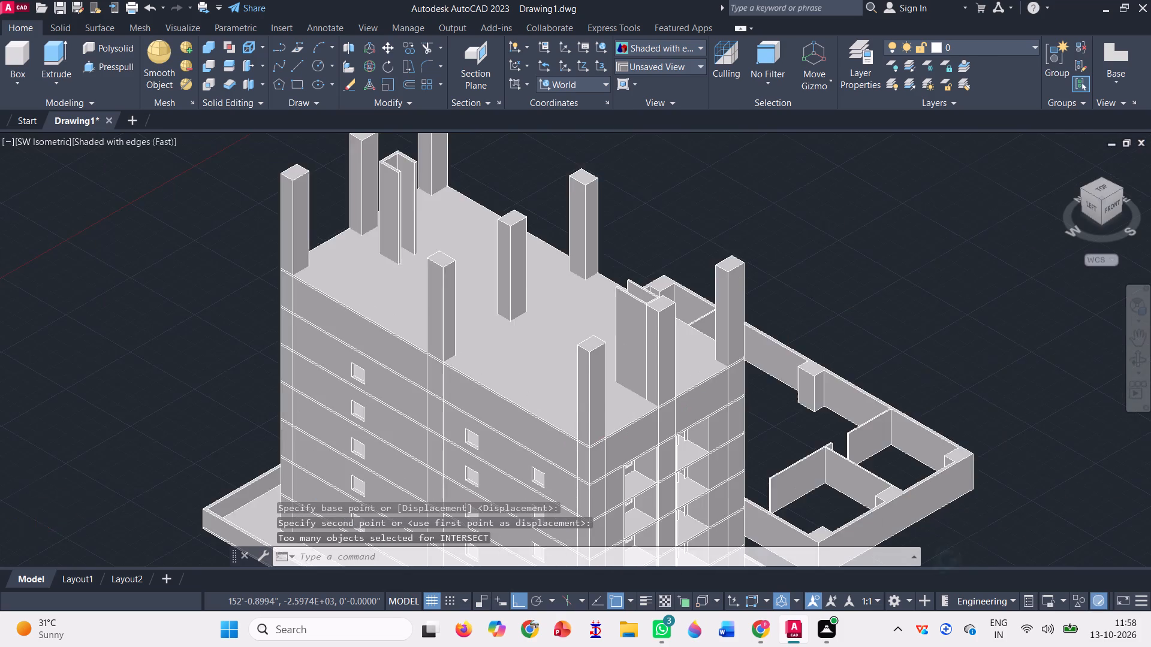
scroll(584, 449, "down", 2)
scroll(743, 465, "up", 3)
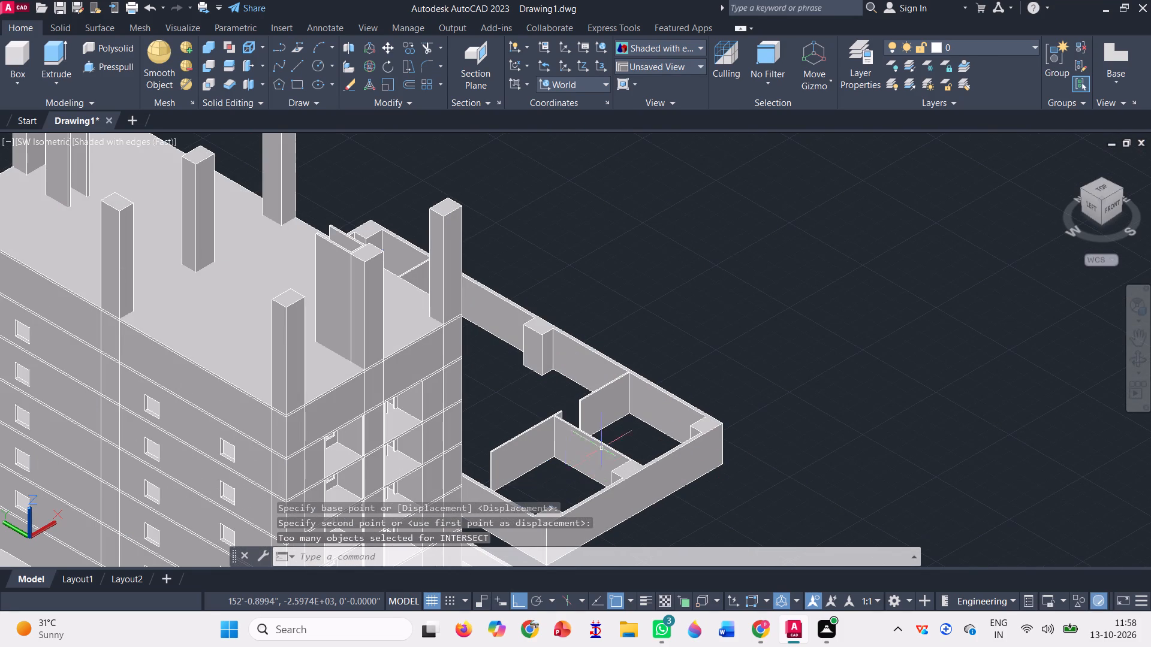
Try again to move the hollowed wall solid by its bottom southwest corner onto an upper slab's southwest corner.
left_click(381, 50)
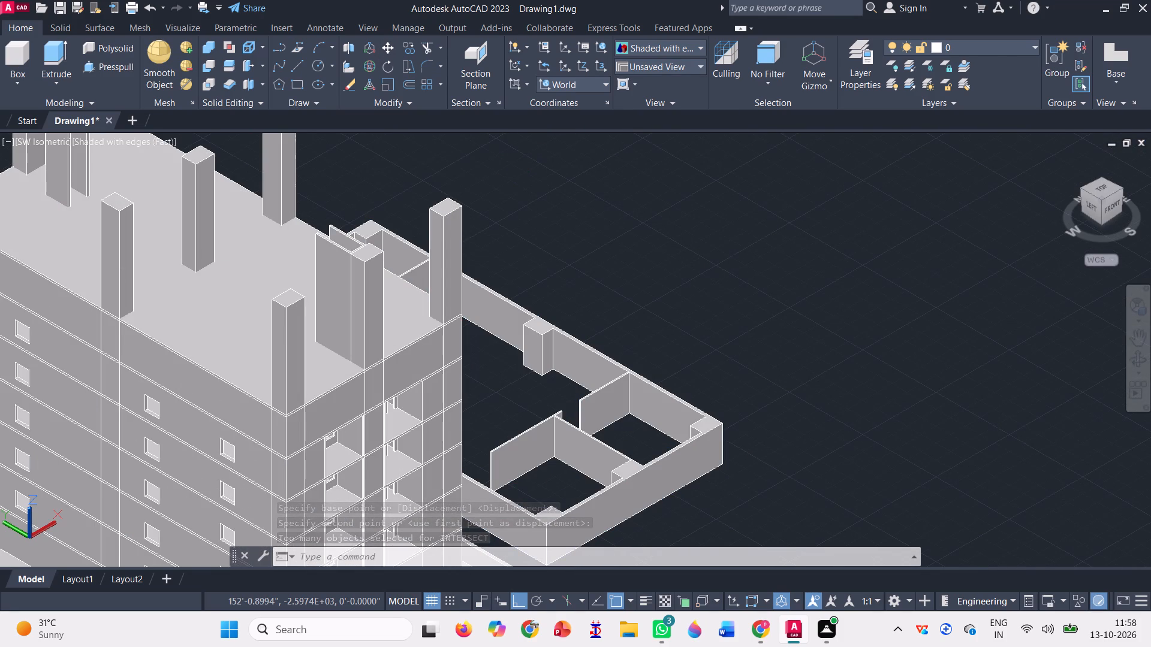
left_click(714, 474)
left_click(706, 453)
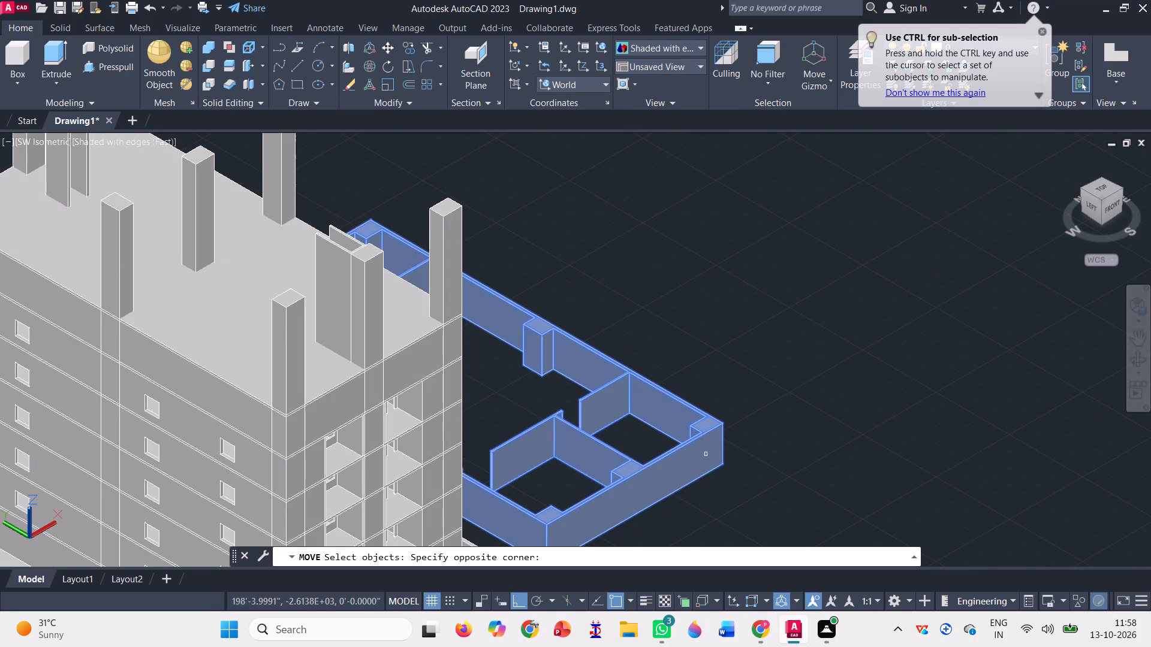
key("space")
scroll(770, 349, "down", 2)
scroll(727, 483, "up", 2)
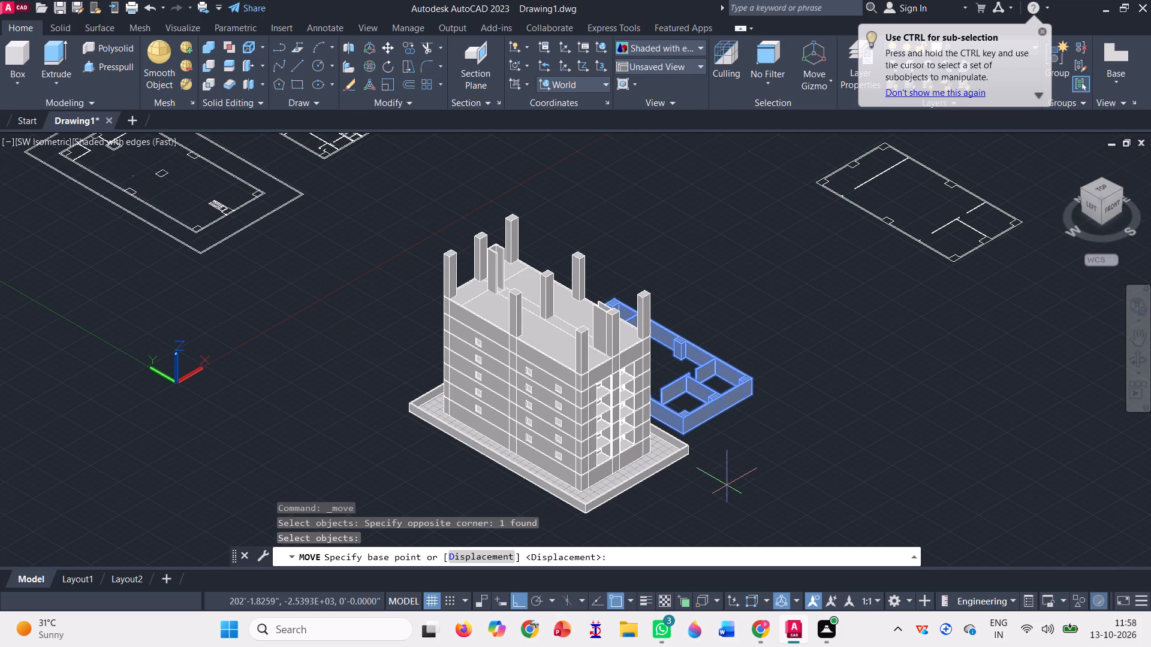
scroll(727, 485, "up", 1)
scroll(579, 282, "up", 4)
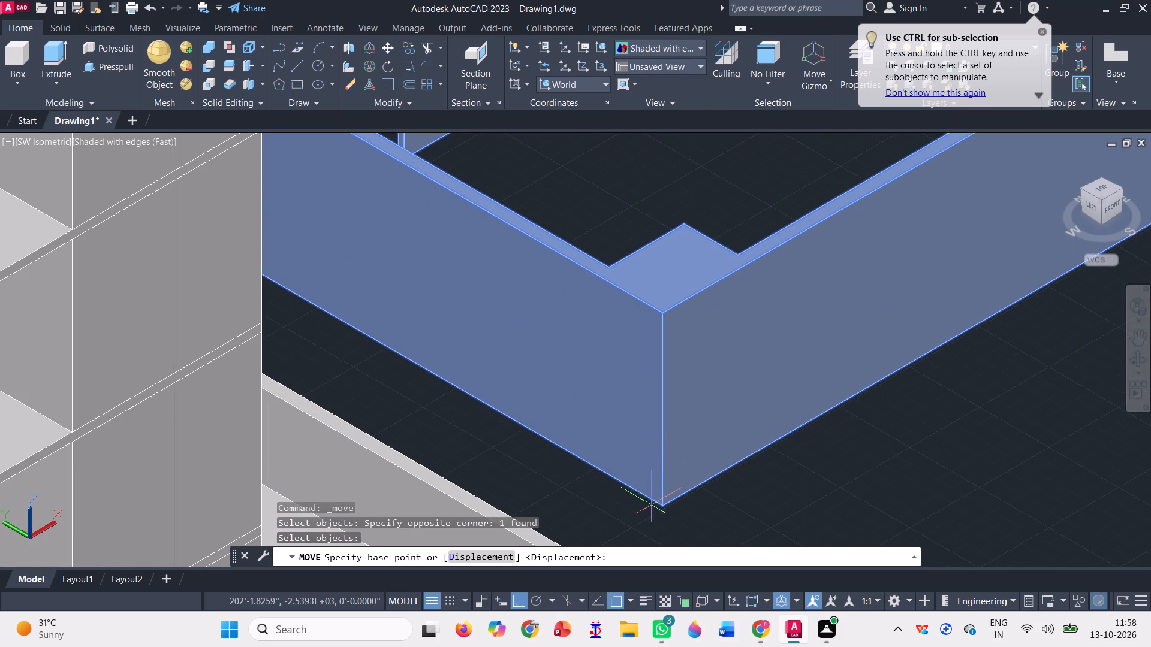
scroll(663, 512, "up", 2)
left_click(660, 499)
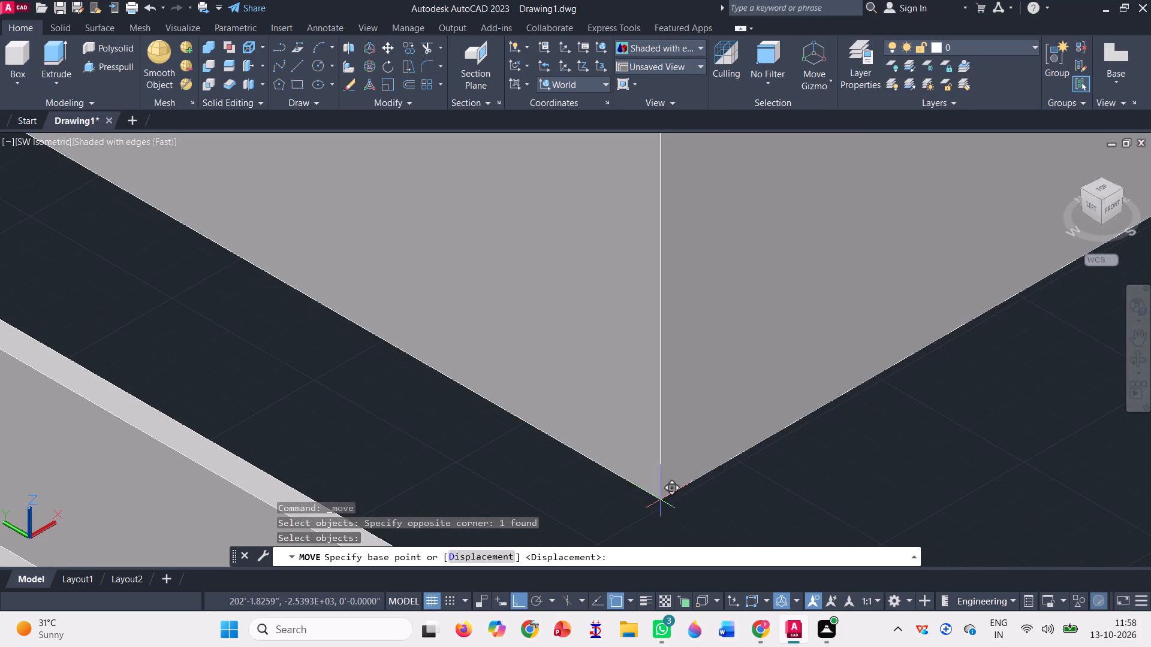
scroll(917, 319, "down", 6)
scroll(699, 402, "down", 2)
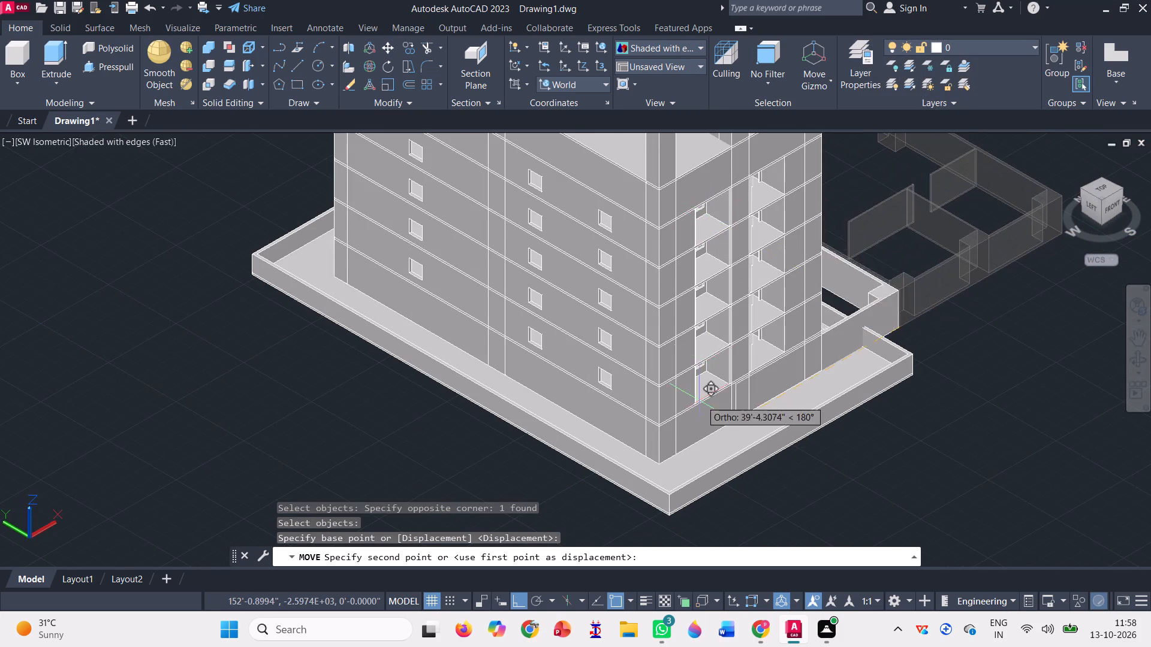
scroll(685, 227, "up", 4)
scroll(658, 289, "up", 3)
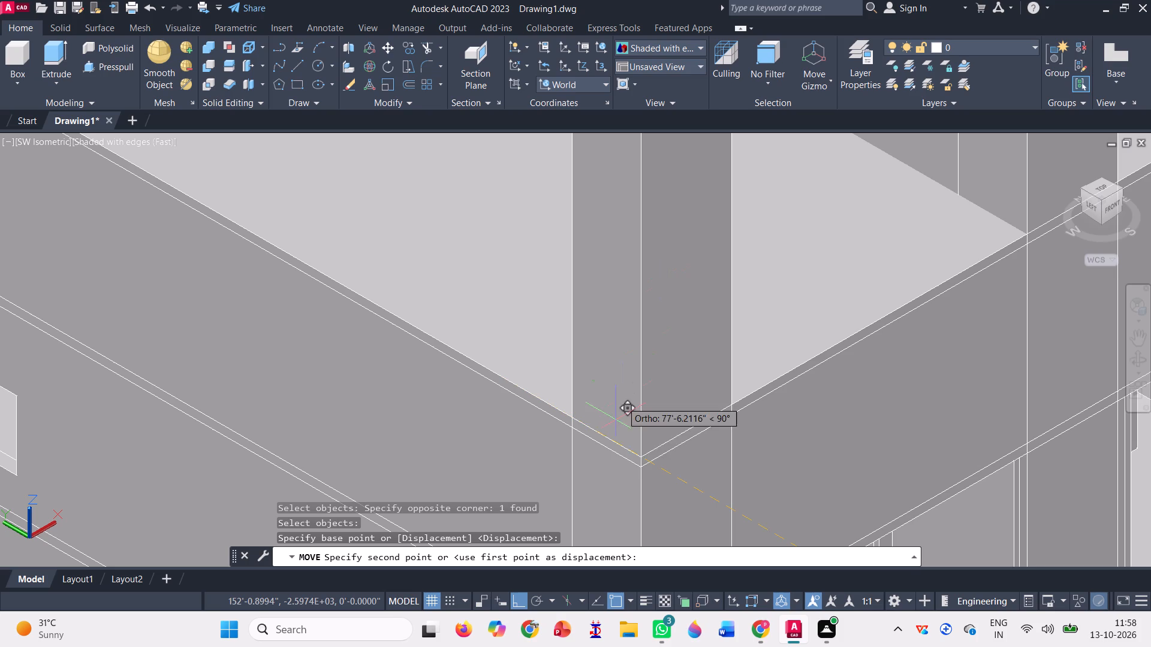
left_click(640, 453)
Examine where the moved wall solid sits relative to the building's top slab and columns.
scroll(635, 456, "down", 2)
scroll(496, 455, "down", 3)
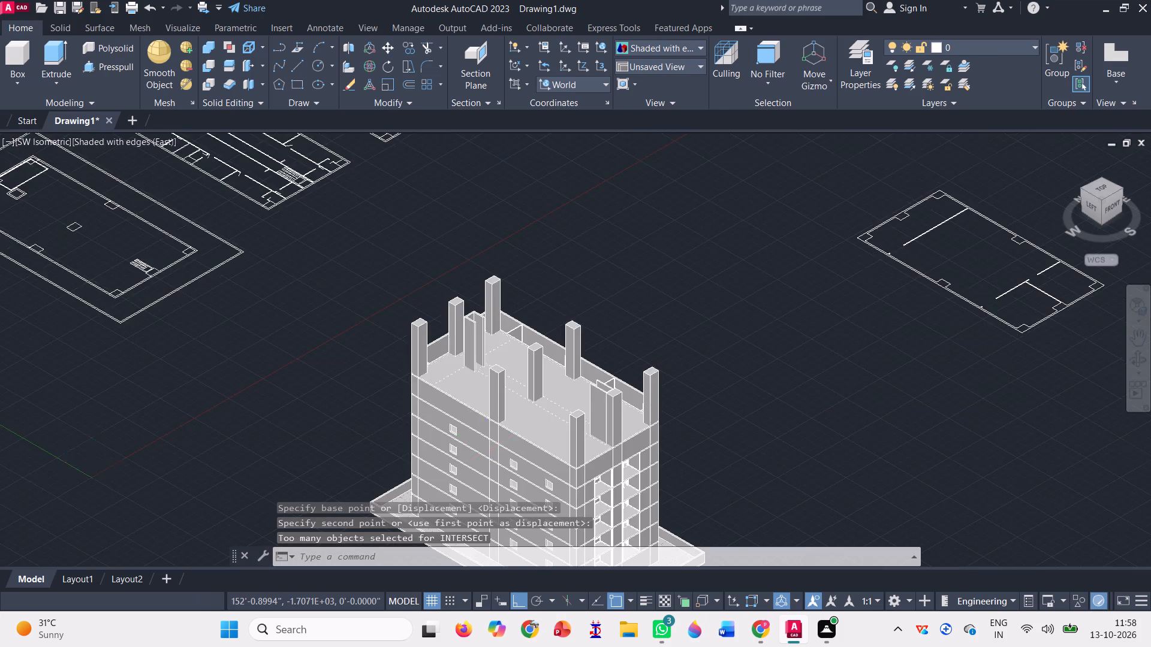
scroll(517, 380, "down", 2)
scroll(549, 389, "up", 3)
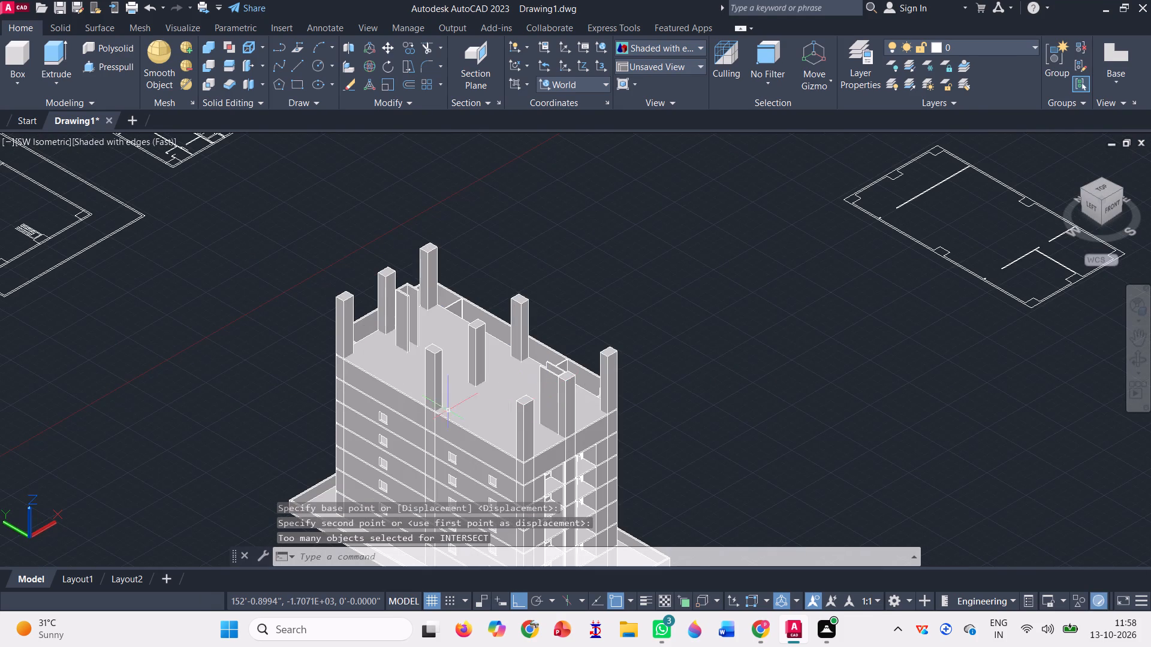
scroll(548, 334, "up", 2)
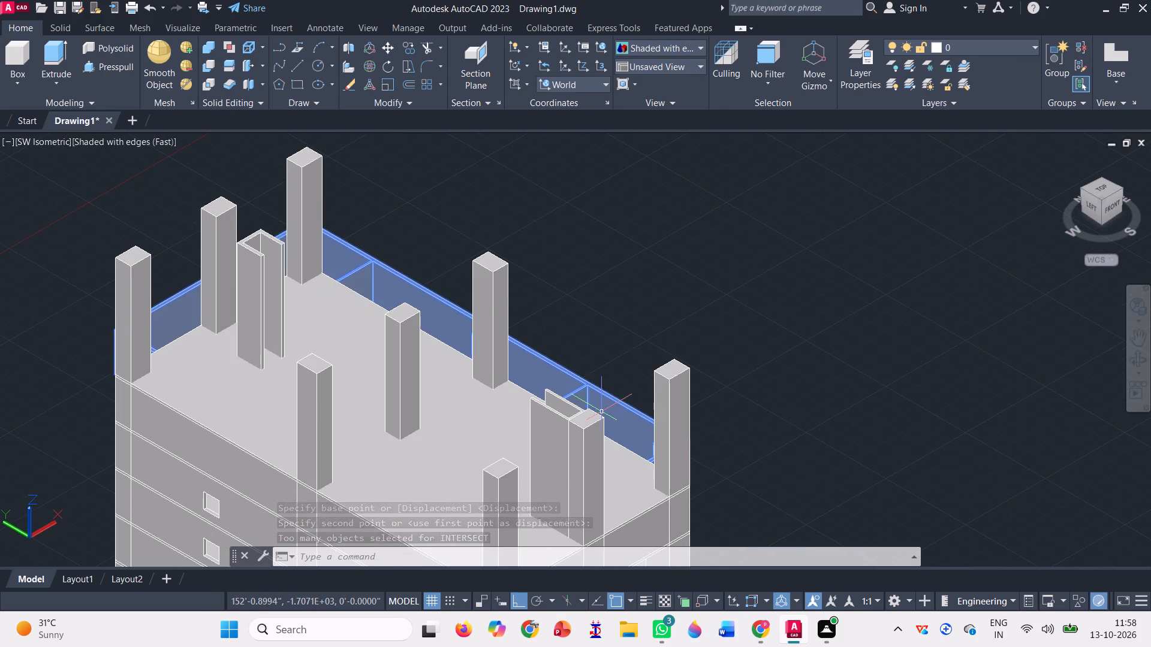
scroll(602, 383, "down", 3)
scroll(570, 419, "up", 3)
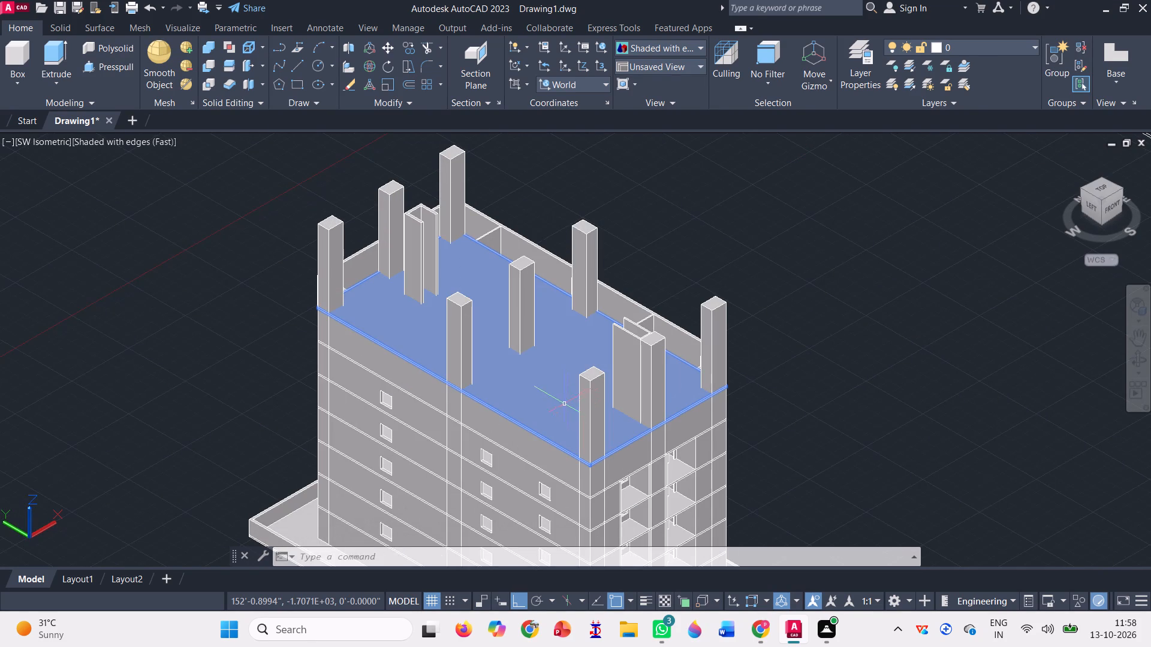
scroll(618, 335, "down", 1)
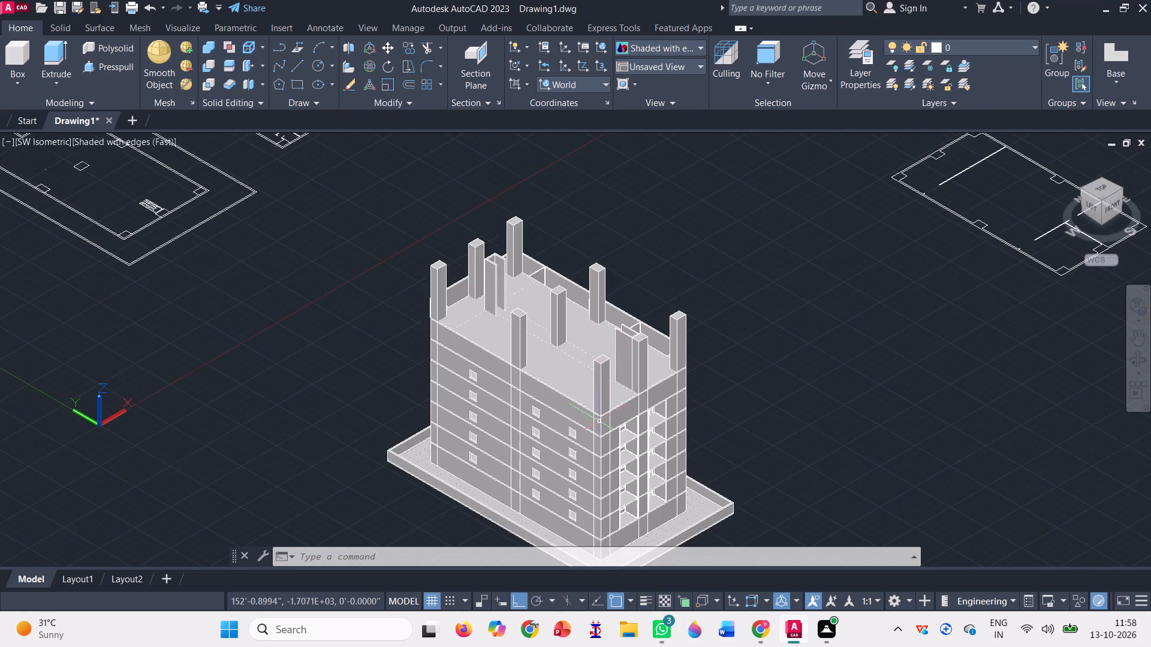
scroll(597, 425, "up", 3)
scroll(601, 445, "down", 2)
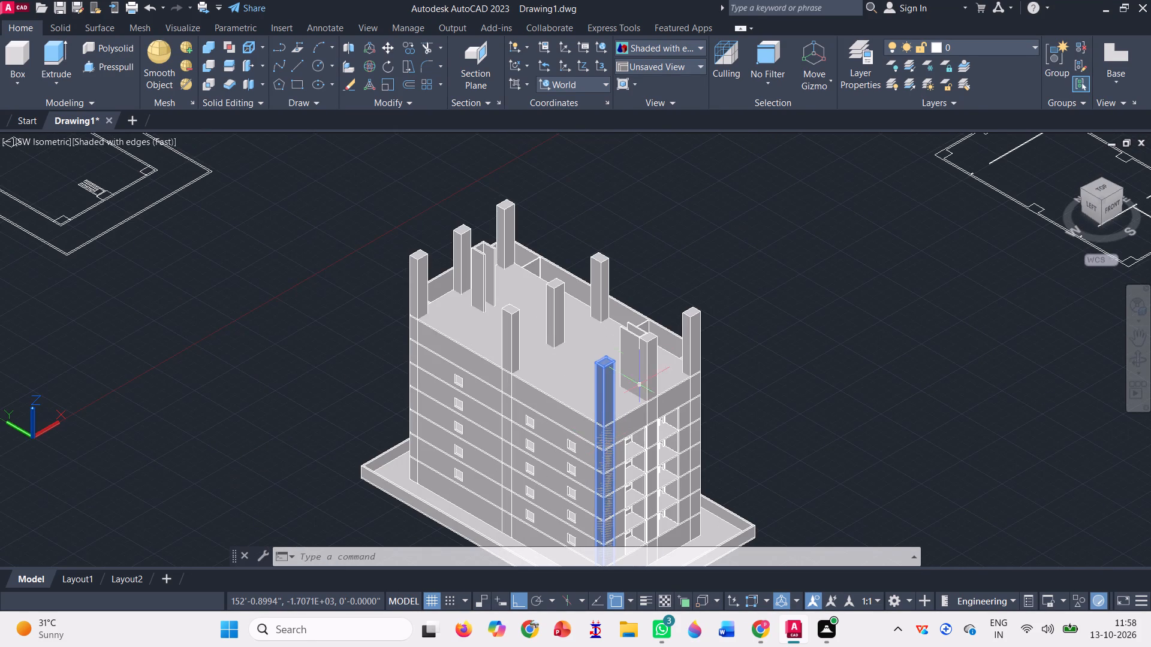
key("ctrl+z")
scroll(735, 410, "down", 4)
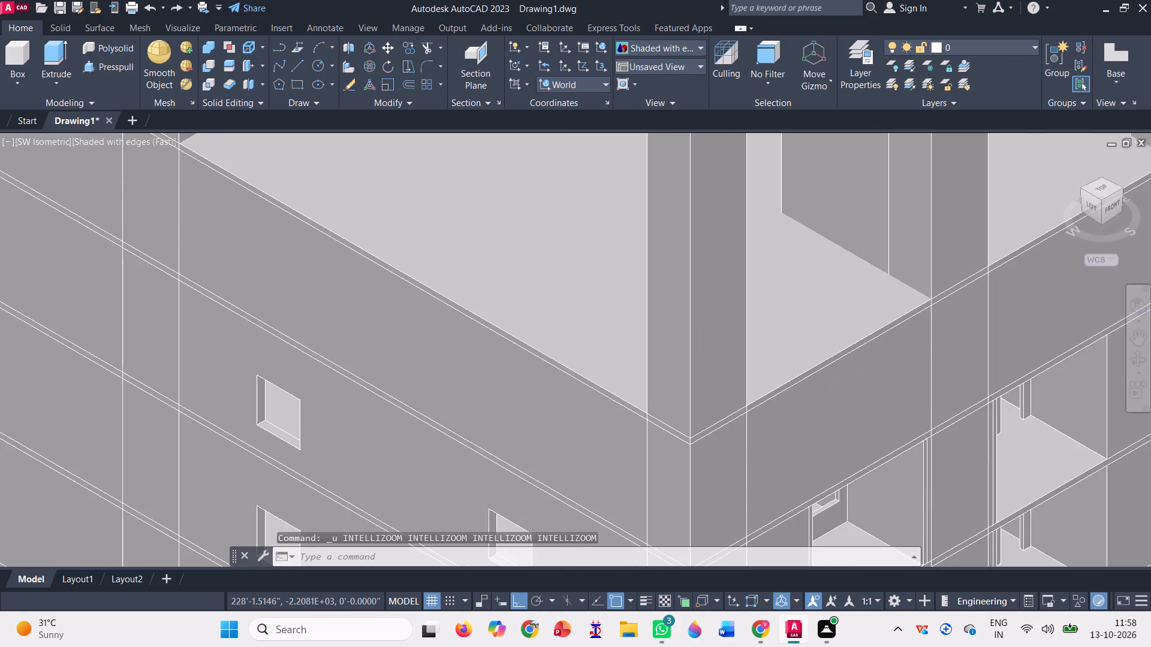
scroll(443, 405, "down", 6)
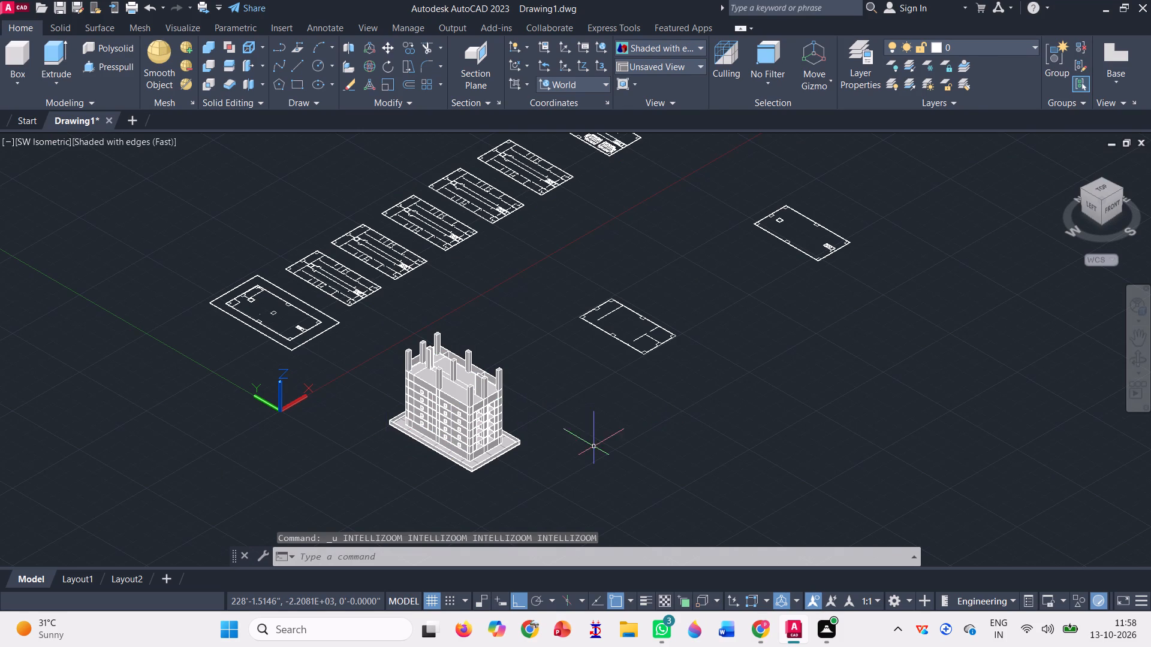
Raise the hollowed wall solid about 61' straight up along Z, clear of the building's columns.
scroll(418, 363, "up", 4)
scroll(791, 362, "down", 2)
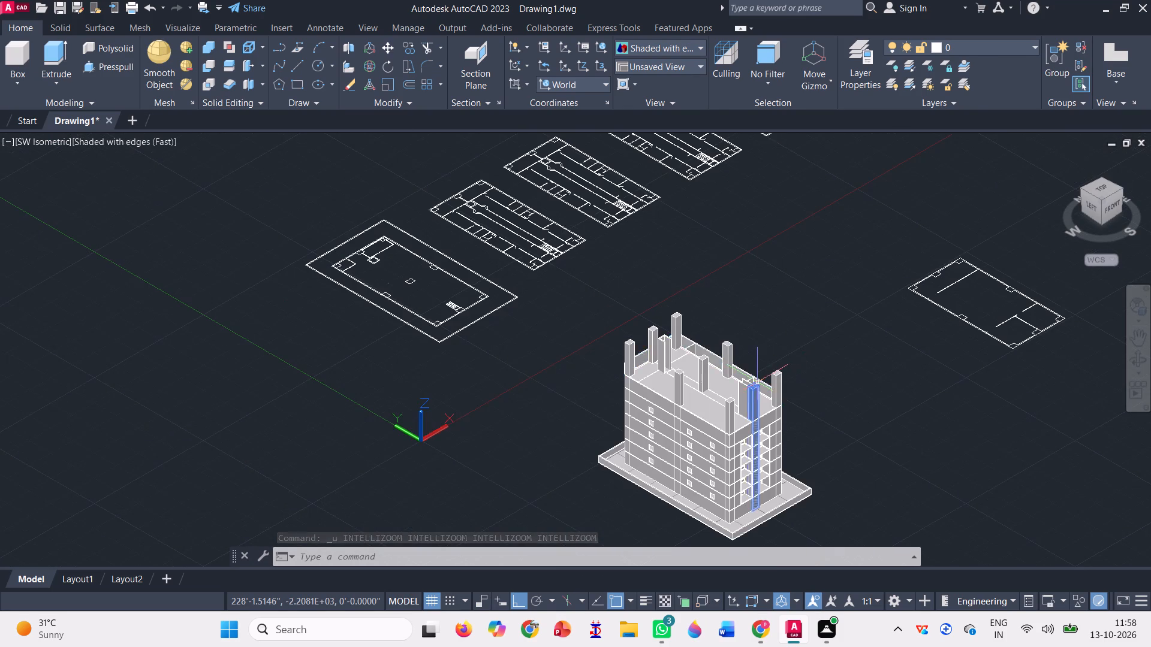
scroll(757, 382, "up", 3)
left_click(737, 374)
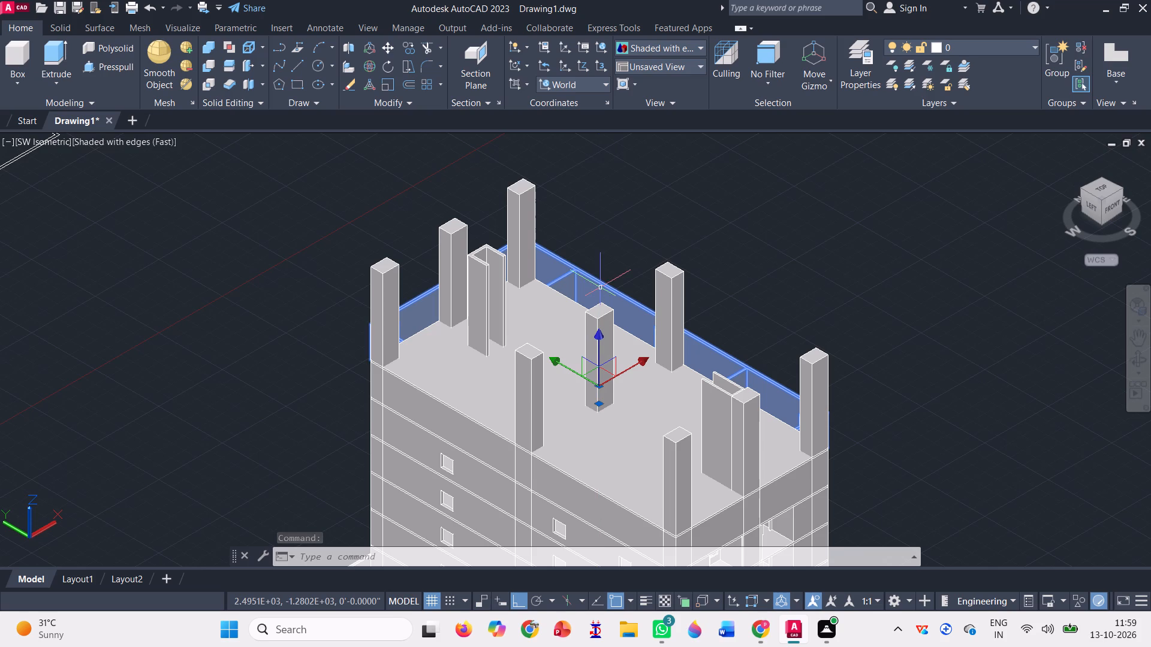
left_click_drag(598, 333, 599, 385)
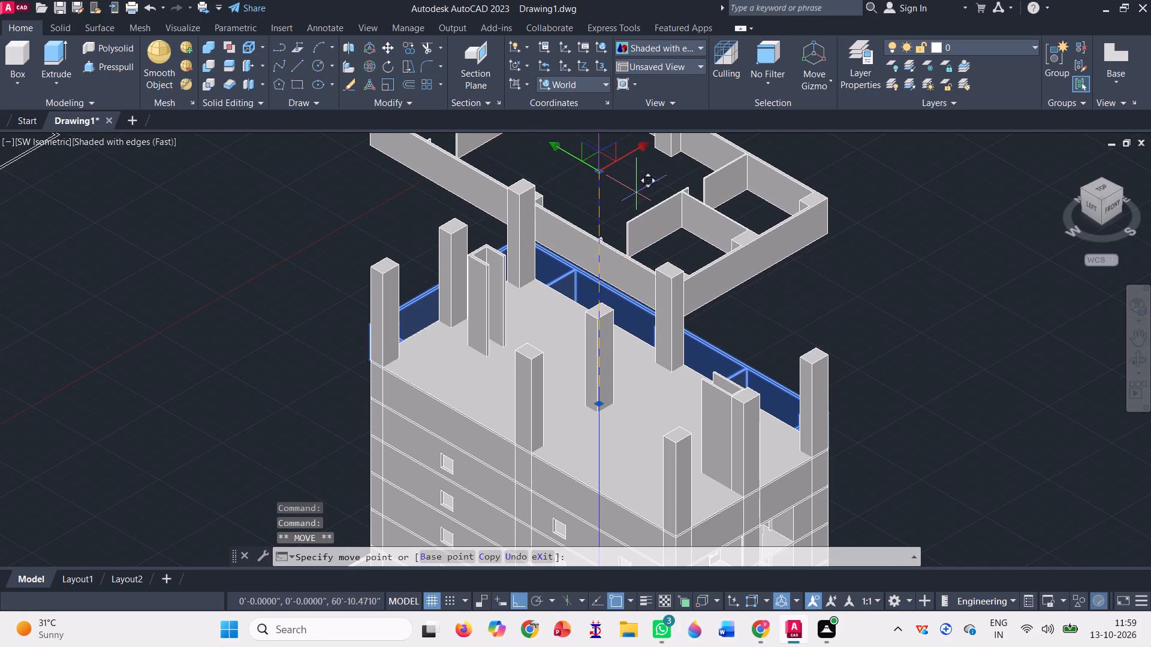
left_click(636, 191)
scroll(752, 346, "down", 1)
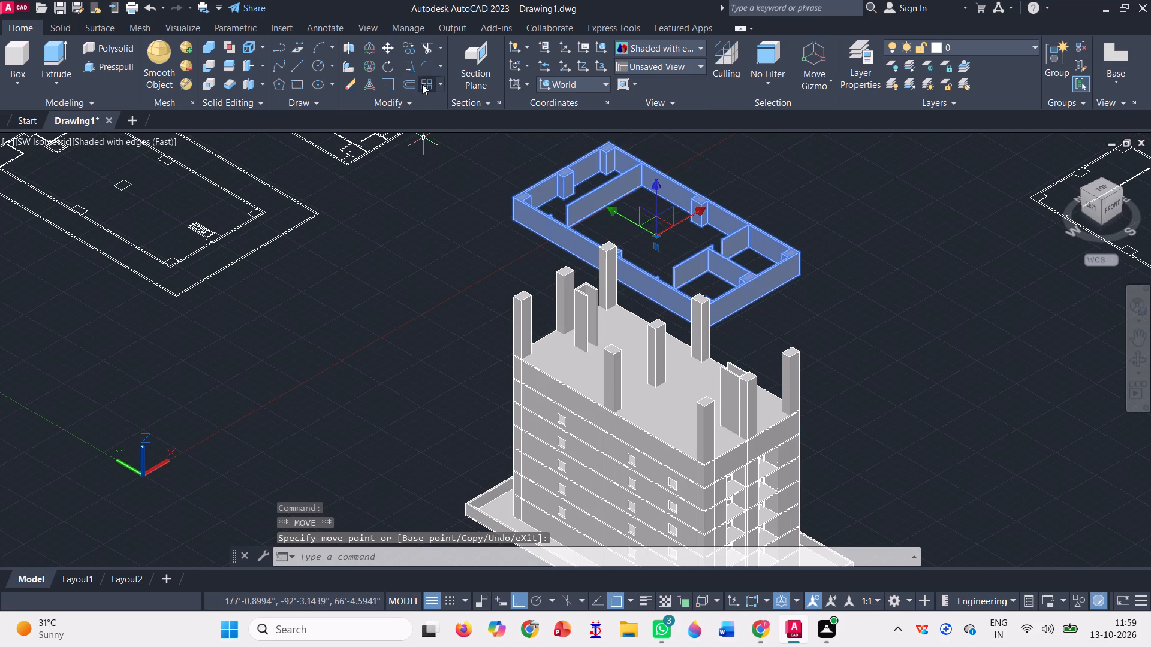
With Ortho off, move the raised wall solid by its bottom southwest corner onto the topmost slab's upper southwest corner.
key("F8")
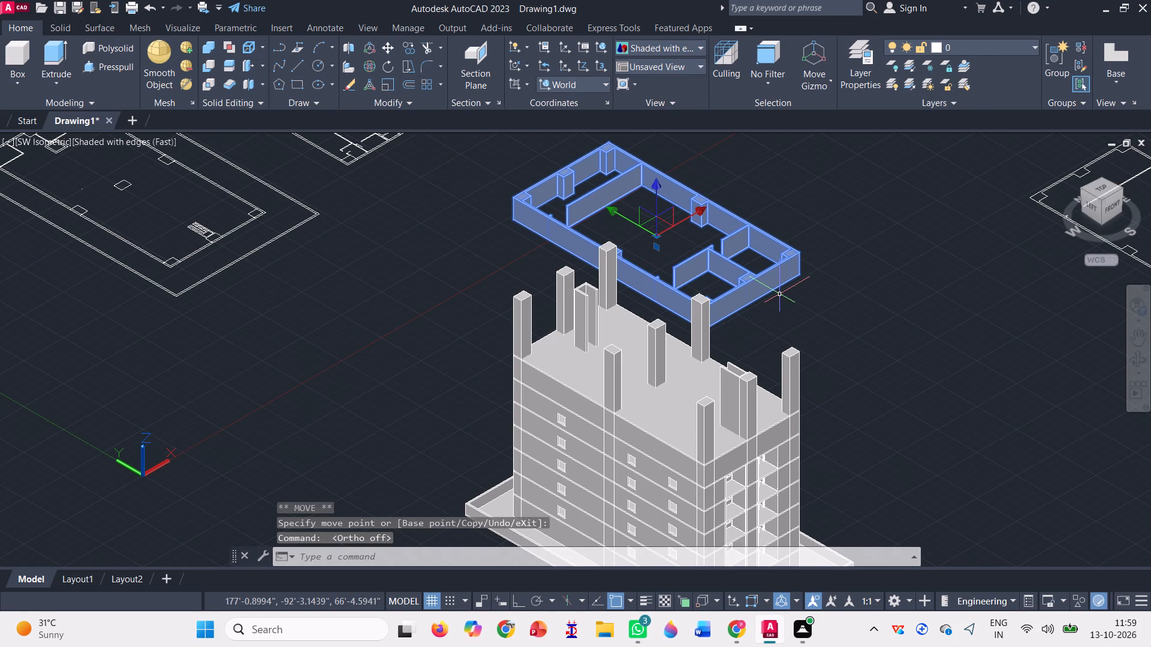
key("m")
key("Return")
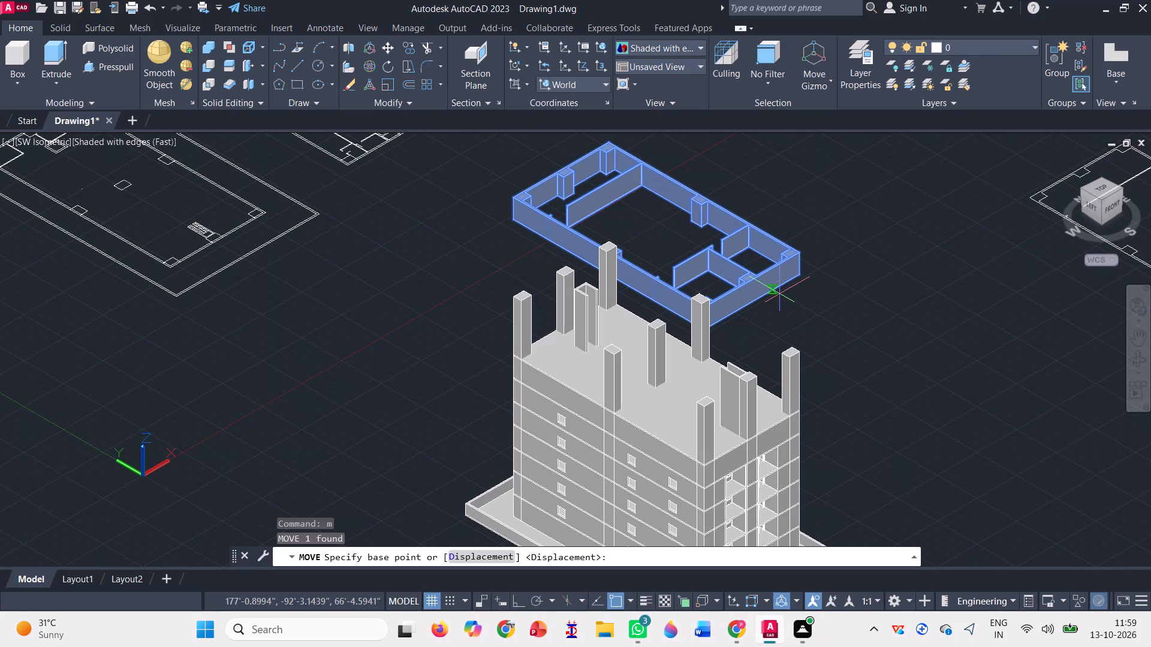
scroll(724, 313, "up", 2)
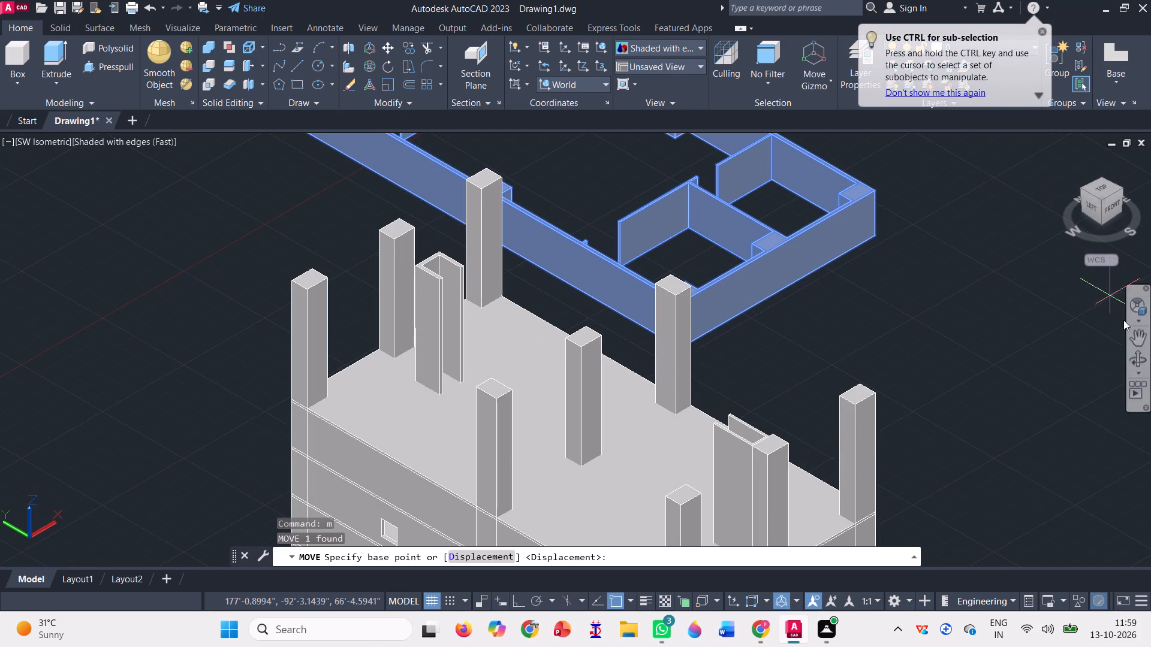
left_click(1143, 354)
left_click_drag(804, 351, 767, 351)
key("Escape")
scroll(758, 352, "up", 2)
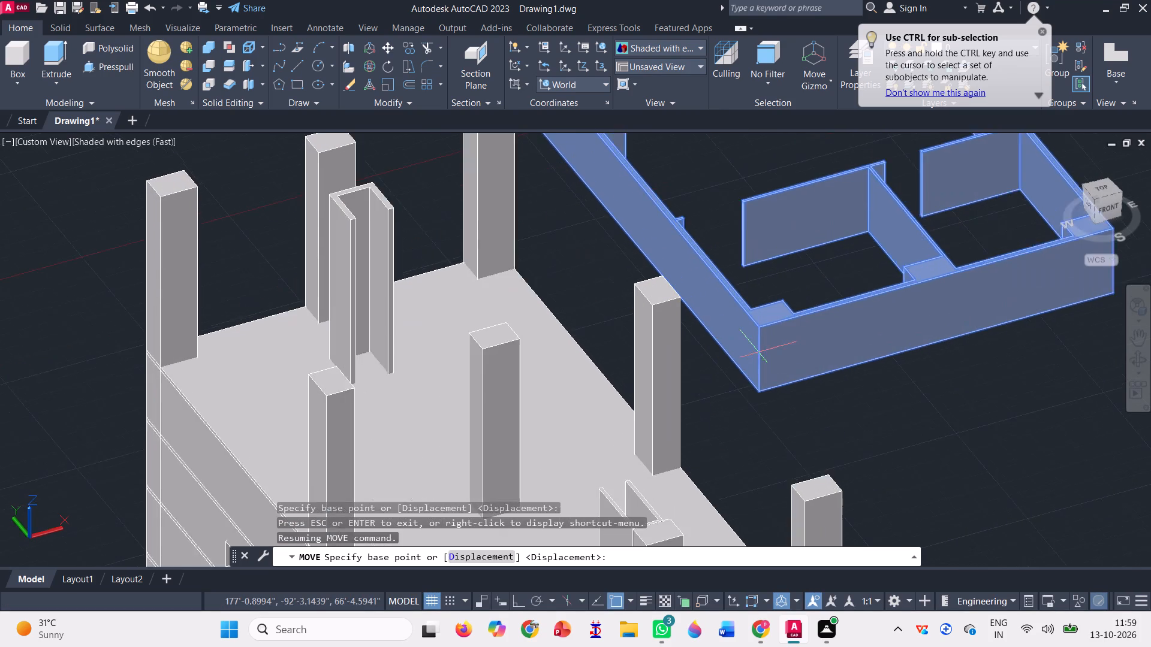
scroll(755, 359, "up", 2)
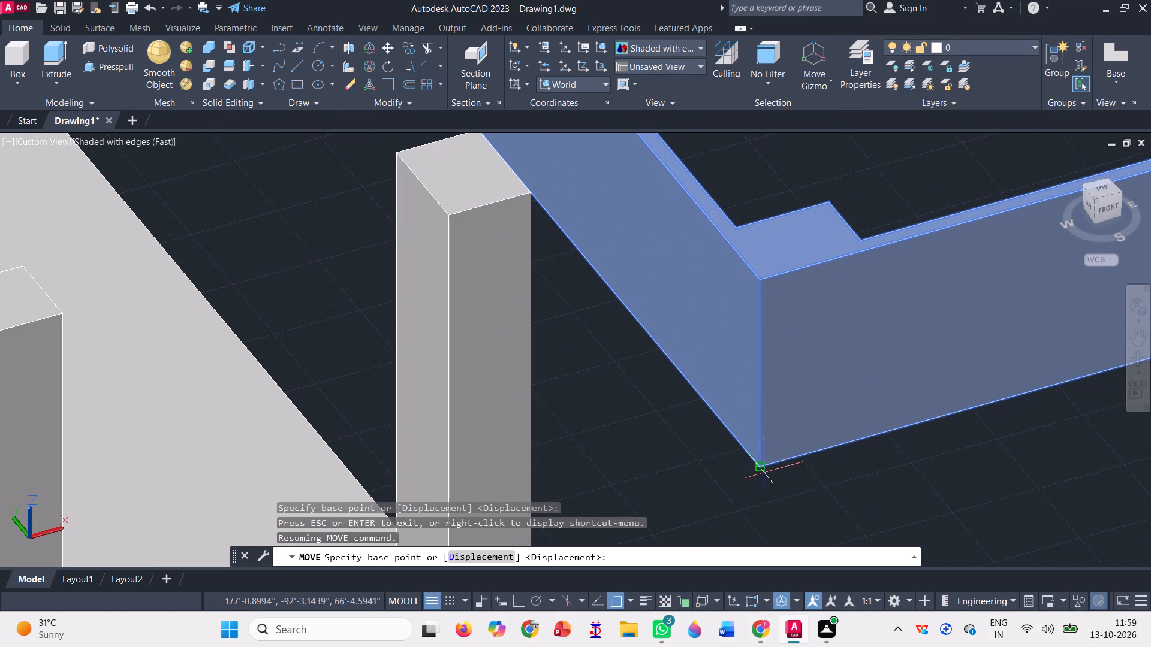
left_click(761, 468)
scroll(827, 268, "down", 6)
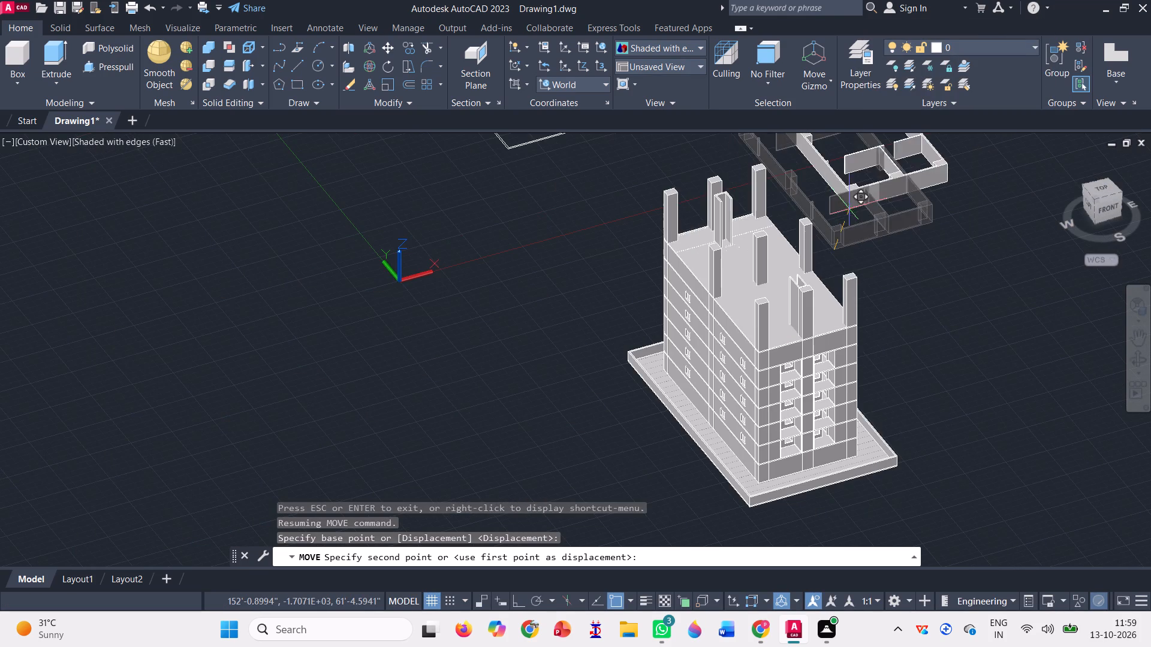
scroll(766, 346, "up", 7)
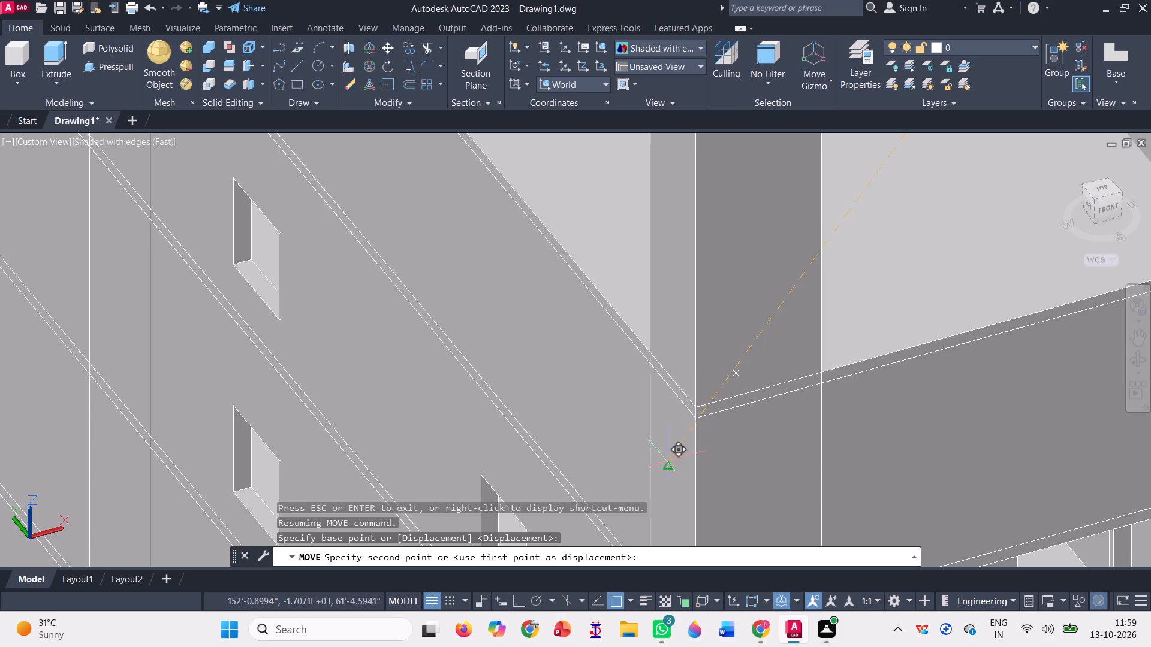
scroll(689, 418, "up", 4)
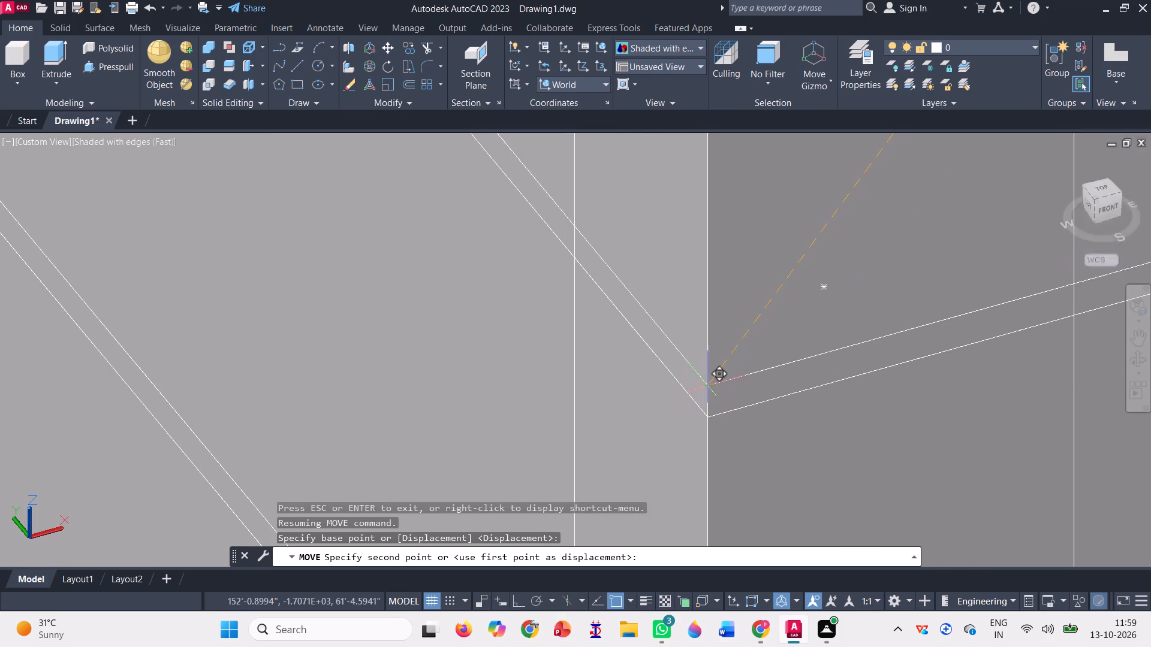
left_click(706, 382)
Examine the placed wall solid on the topmost slab from several sides, checking its fit with the columns and facades.
scroll(575, 437, "down", 5)
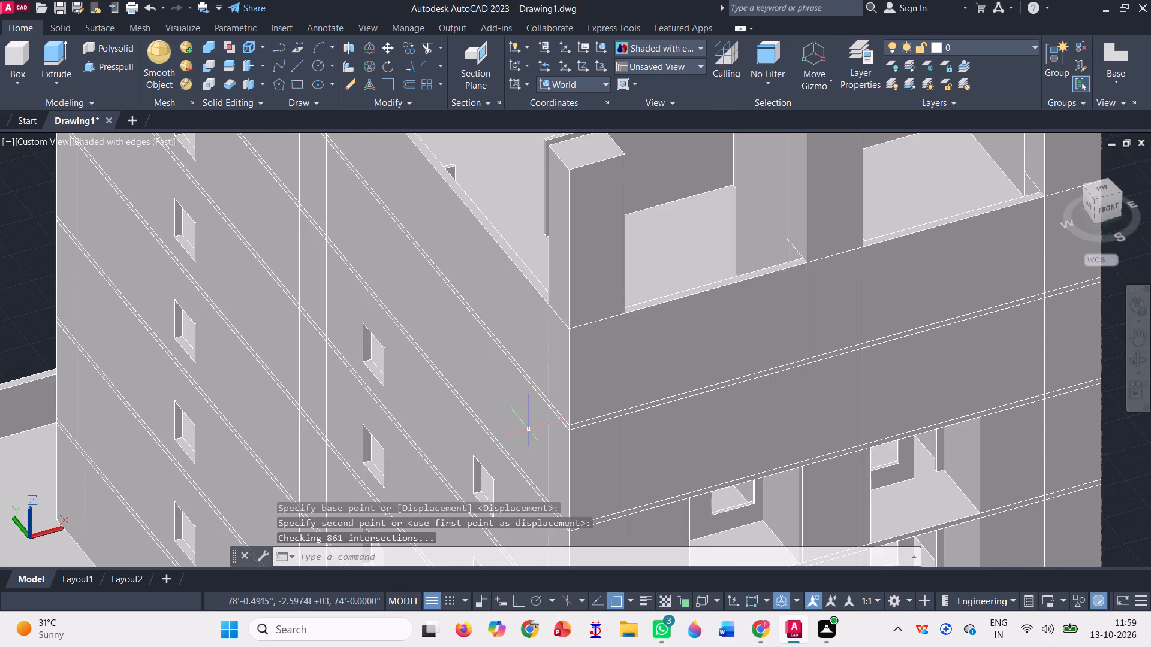
scroll(528, 428, "down", 3)
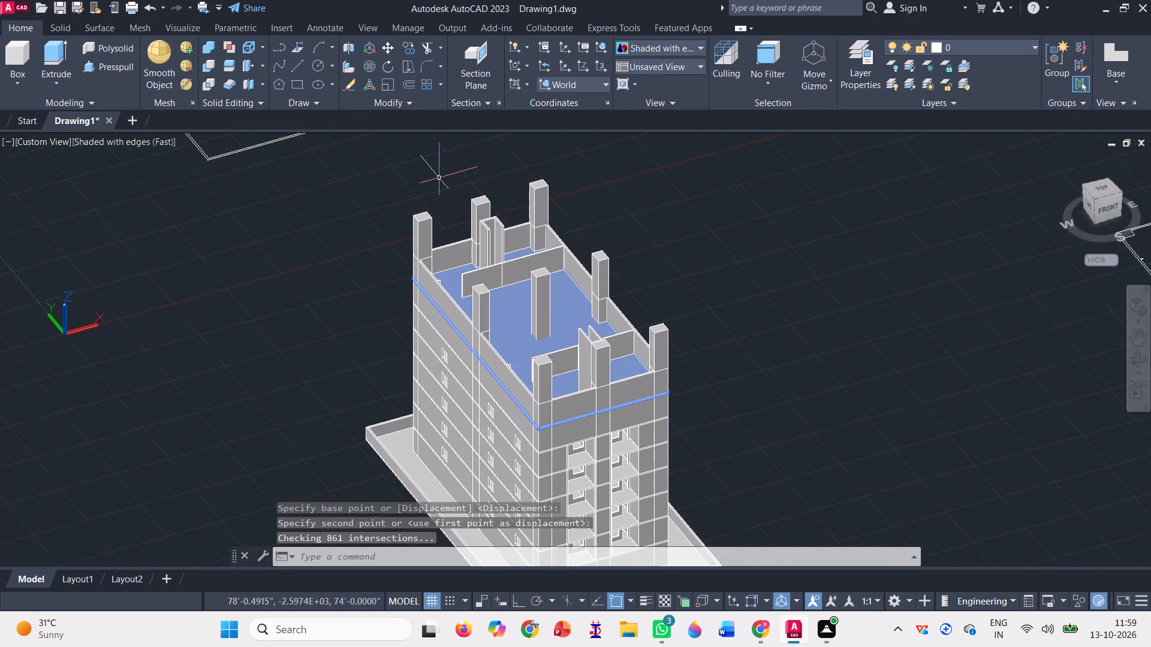
left_click(1149, 350)
left_click(1146, 351)
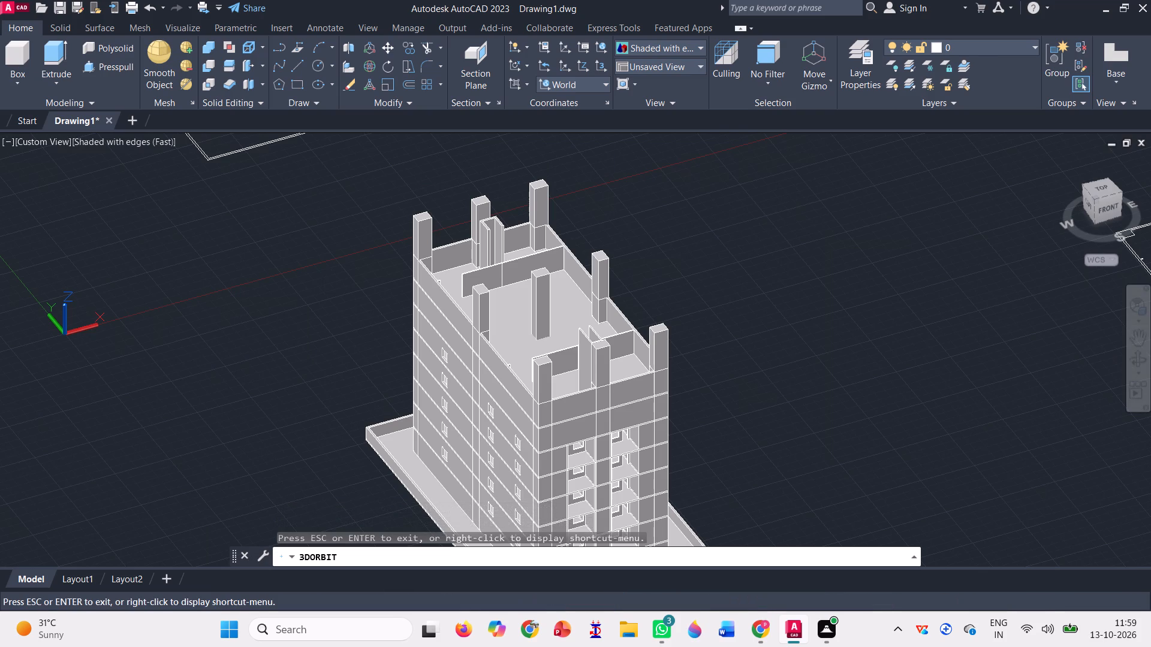
left_click_drag(663, 274, 708, 312)
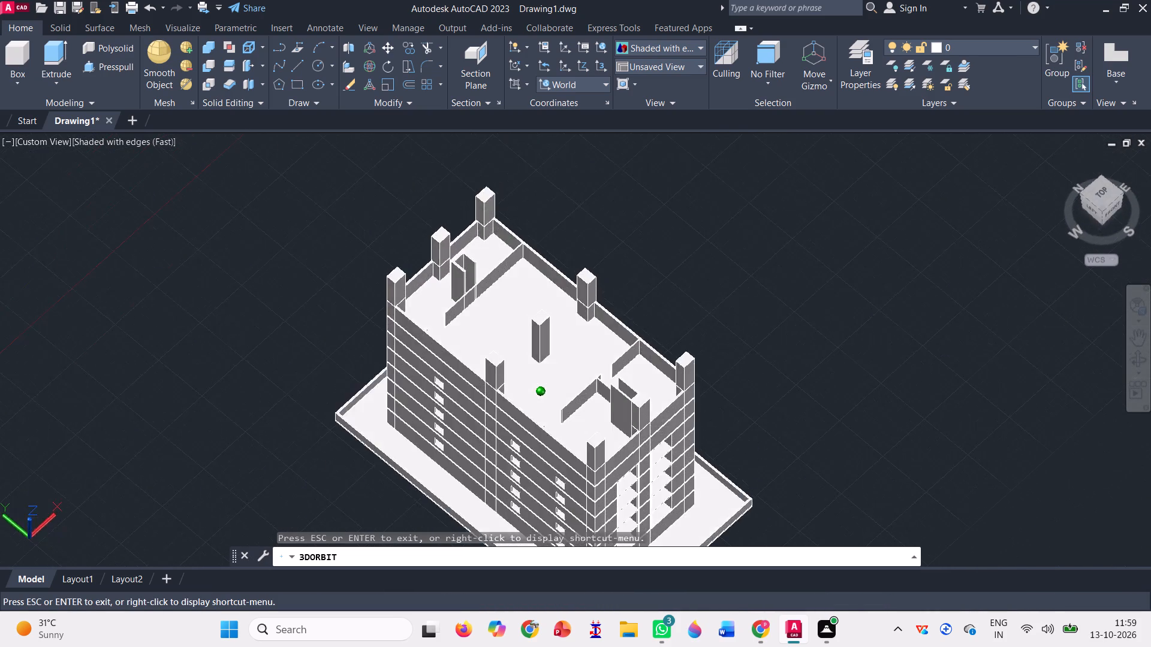
left_click_drag(708, 312, 686, 277)
key("Escape")
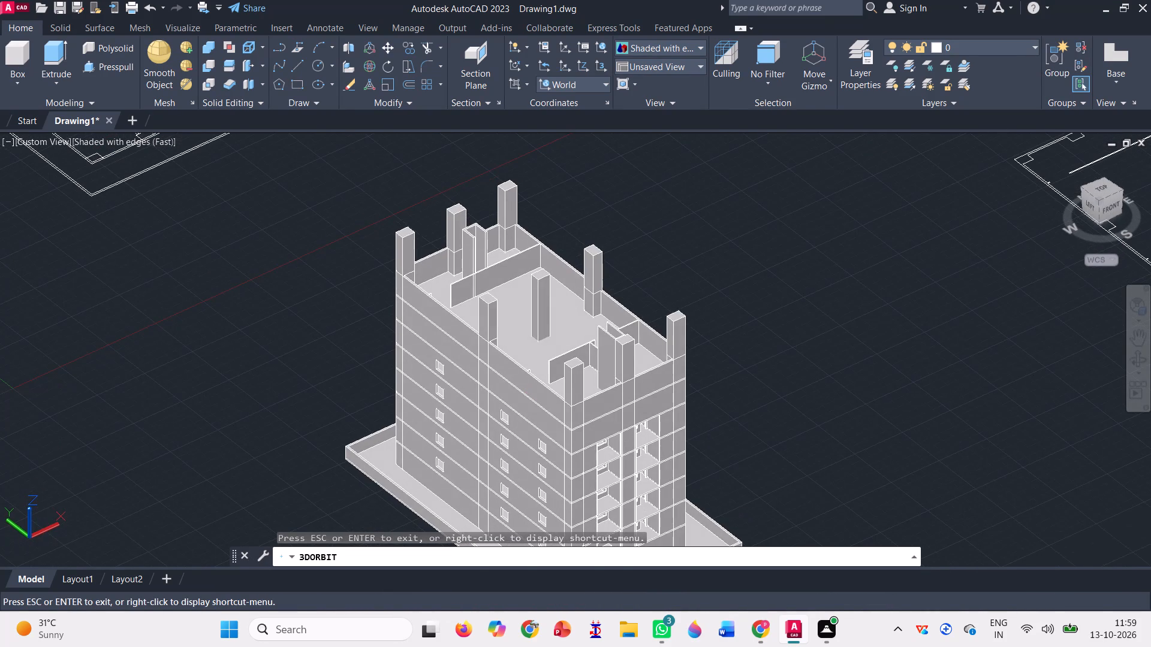
scroll(481, 398, "up", 1)
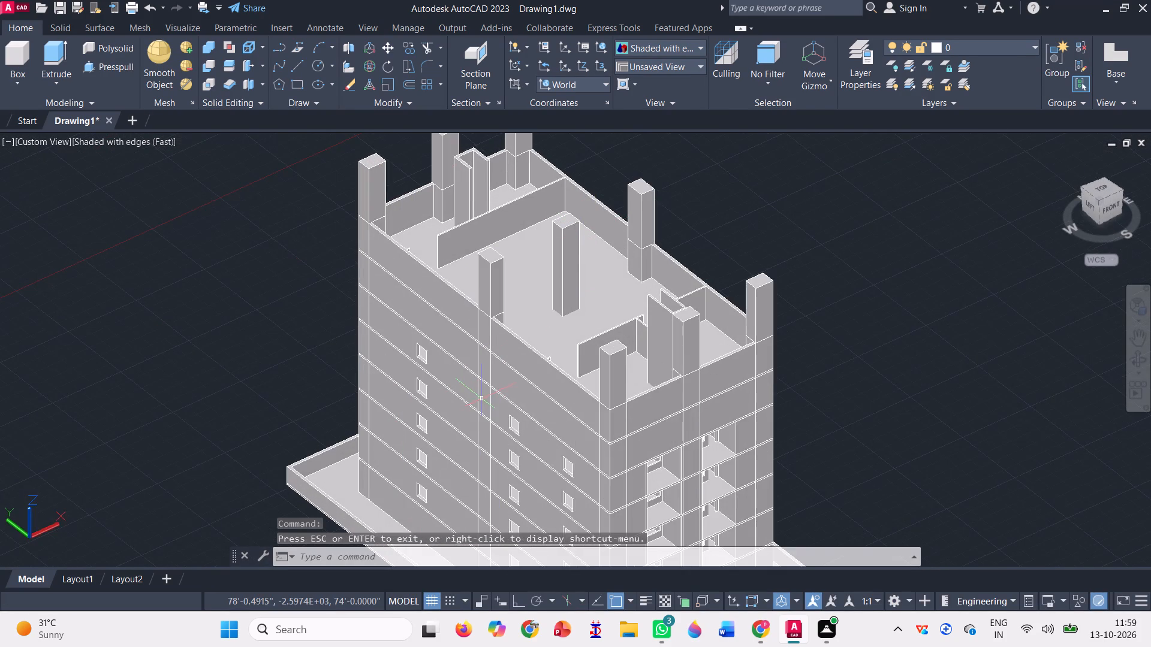
scroll(516, 338, "down", 2)
scroll(508, 433, "up", 2)
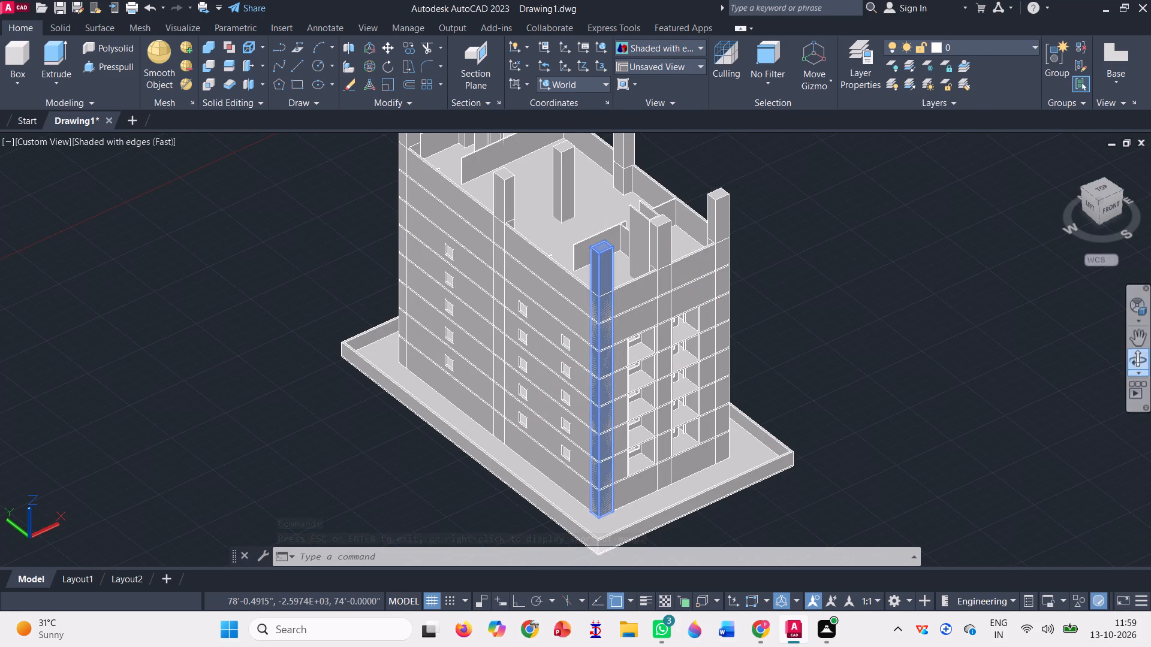
left_click(1138, 349)
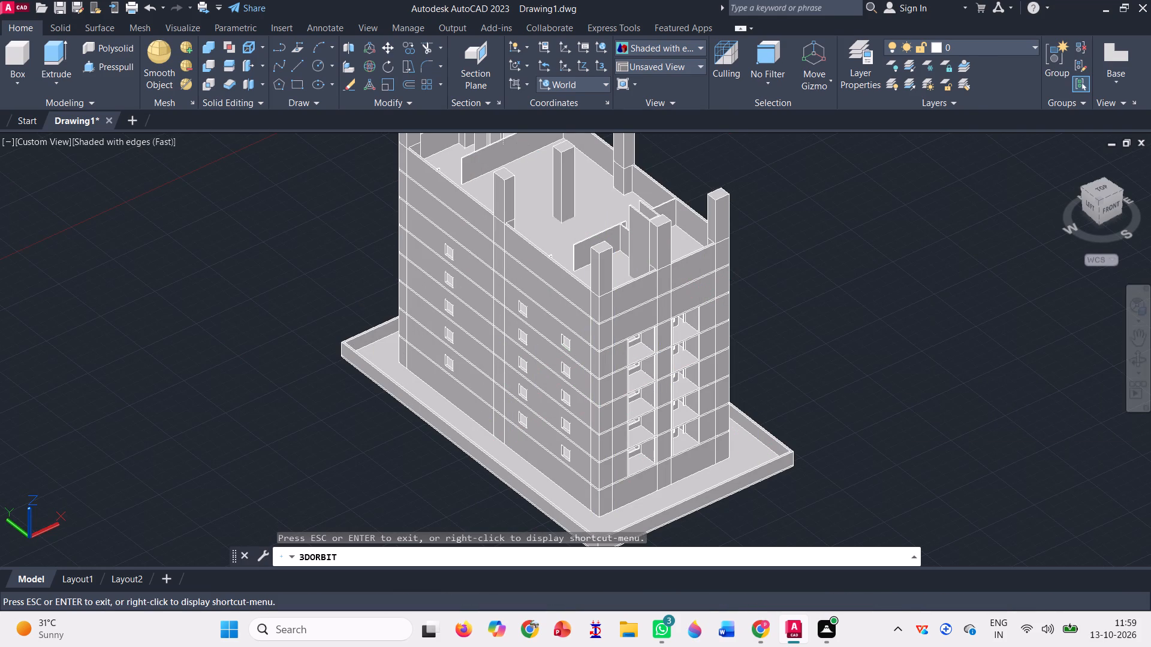
left_click_drag(778, 309, 616, 276)
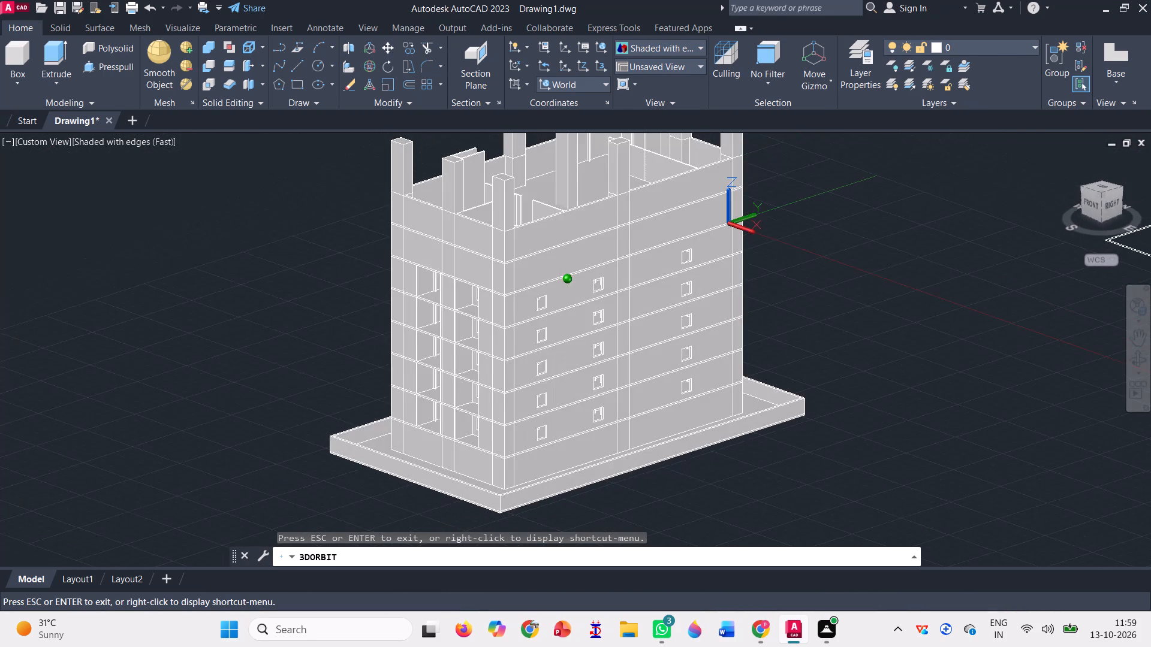
left_click_drag(616, 276, 899, 306)
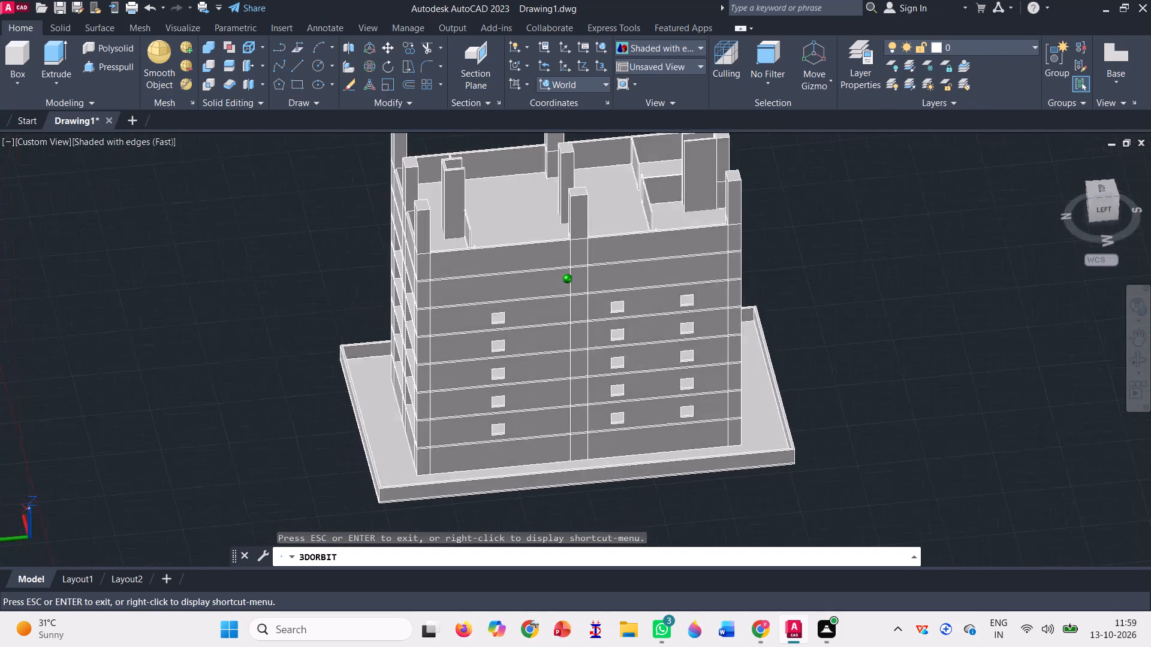
left_click_drag(899, 306, 903, 298)
key("grave")
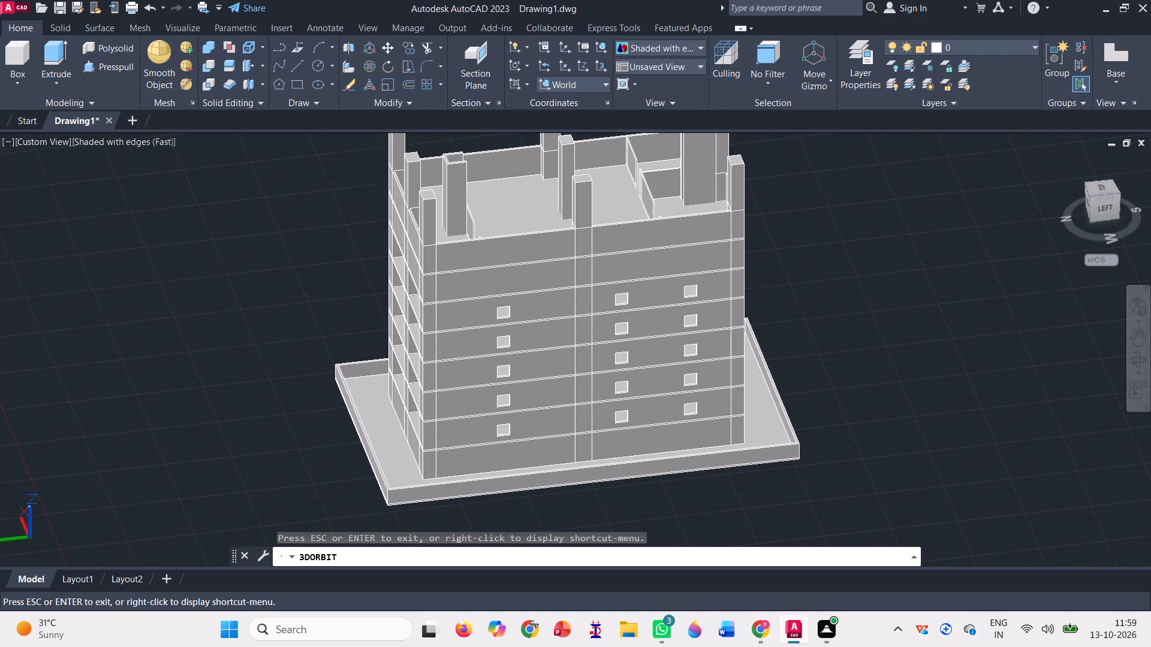
key("Escape")
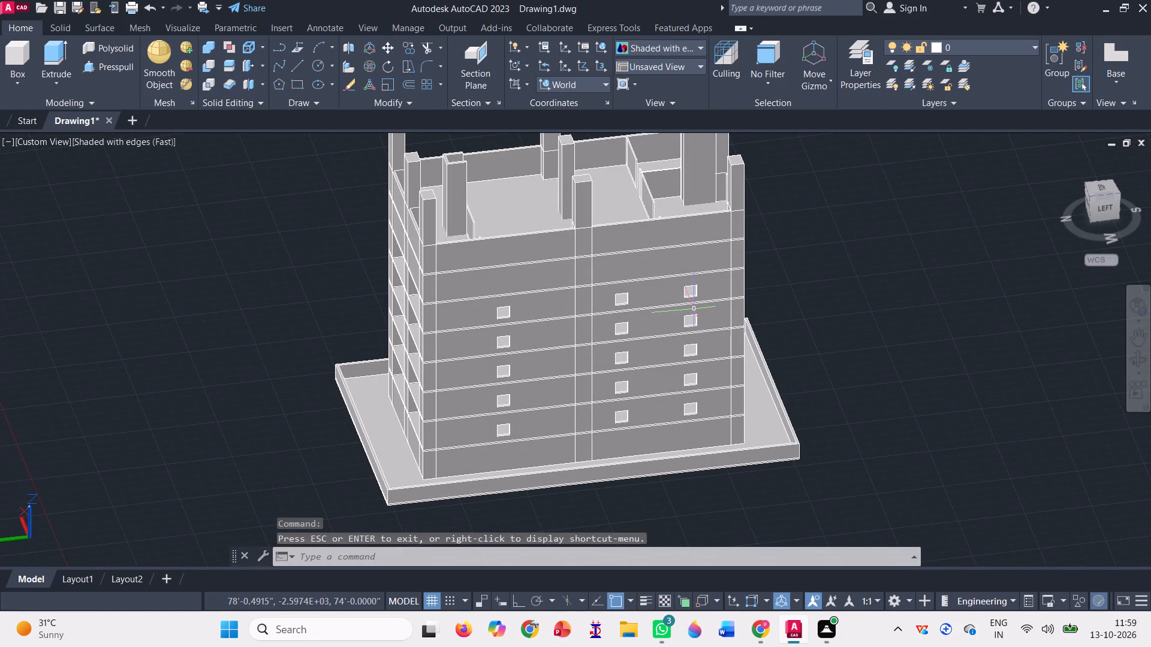
scroll(690, 319, "down", 1)
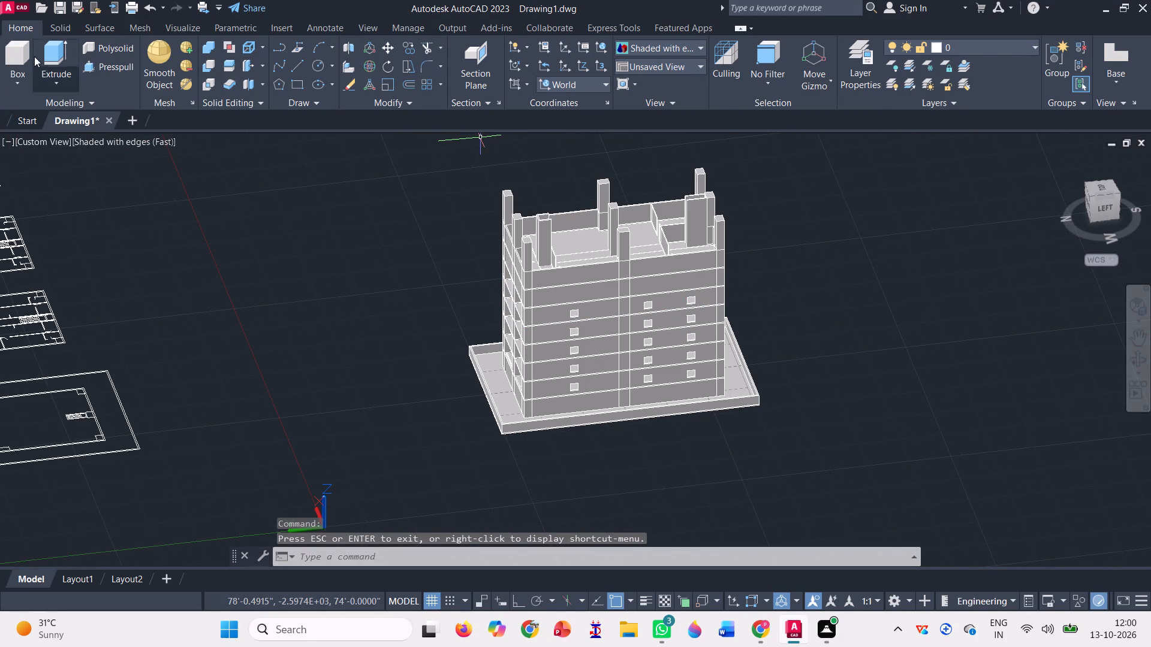
Draw a 6" high box slab over the top floor's walls, from their upper northeast corner to their upper southwest corner.
left_click(25, 55)
scroll(445, 185, "up", 3)
scroll(685, 275, "up", 3)
scroll(472, 298, "up", 3)
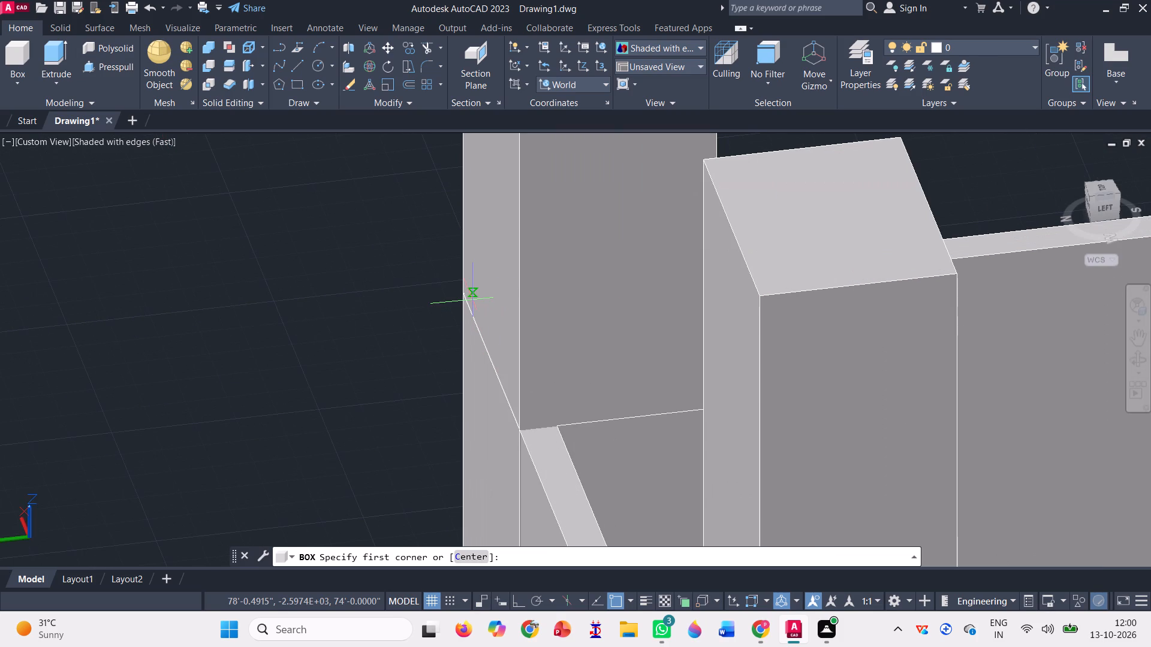
left_click(460, 289)
scroll(291, 277, "down", 6)
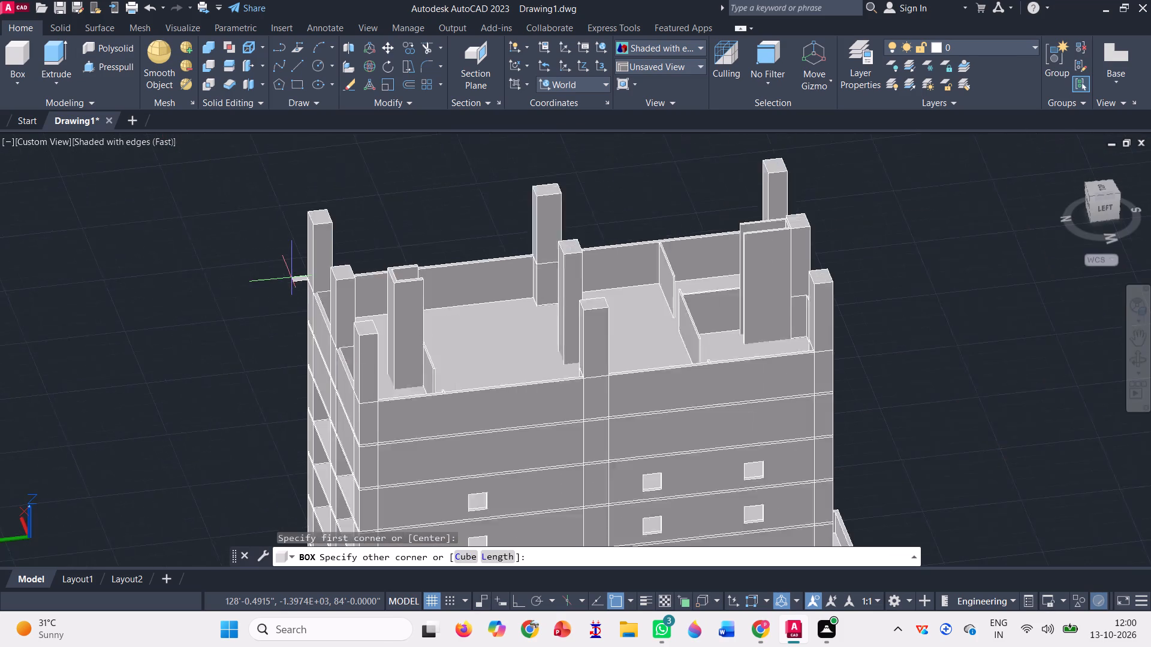
scroll(646, 309, "up", 3)
scroll(606, 339, "up", 4)
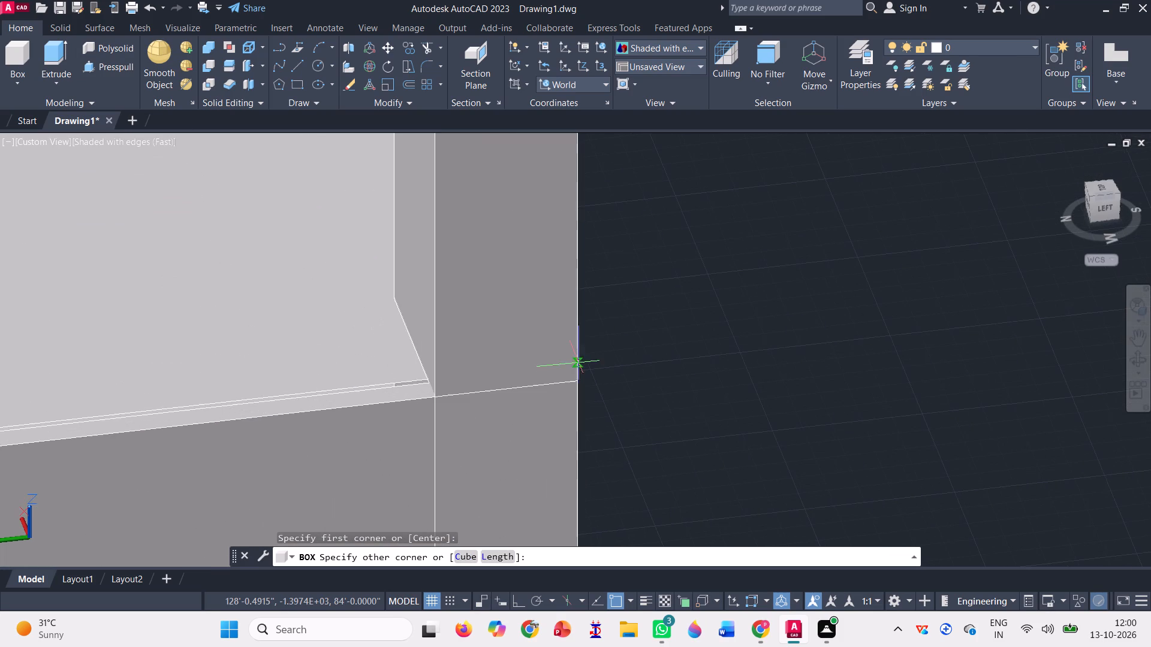
left_click(573, 376)
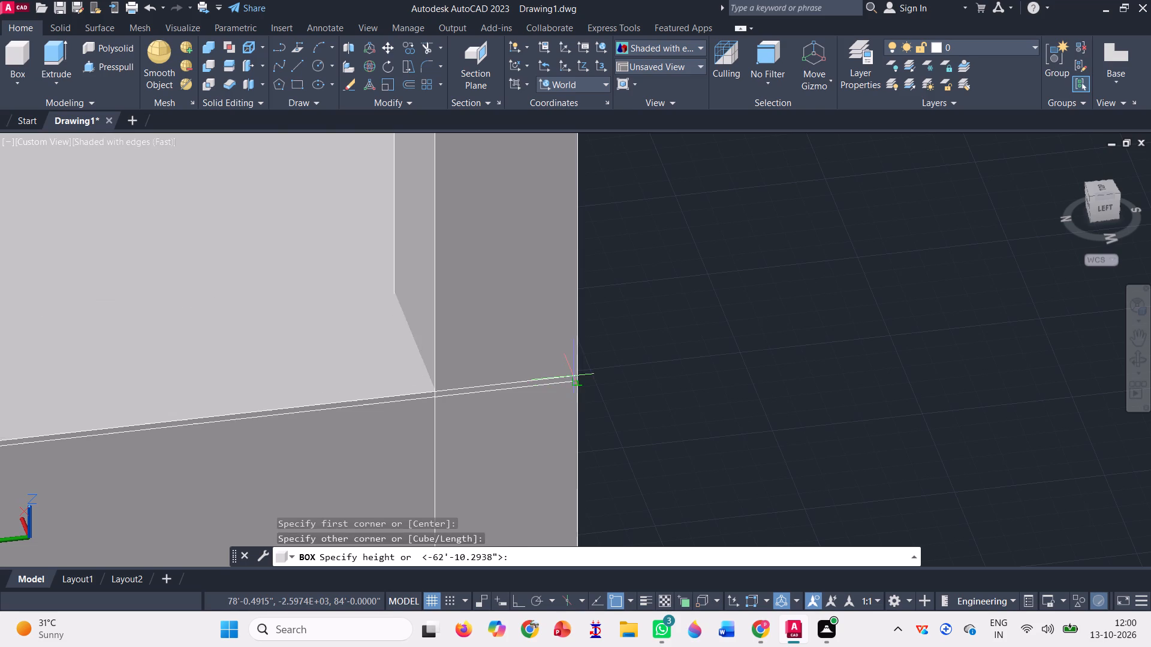
scroll(774, 378, "down", 5)
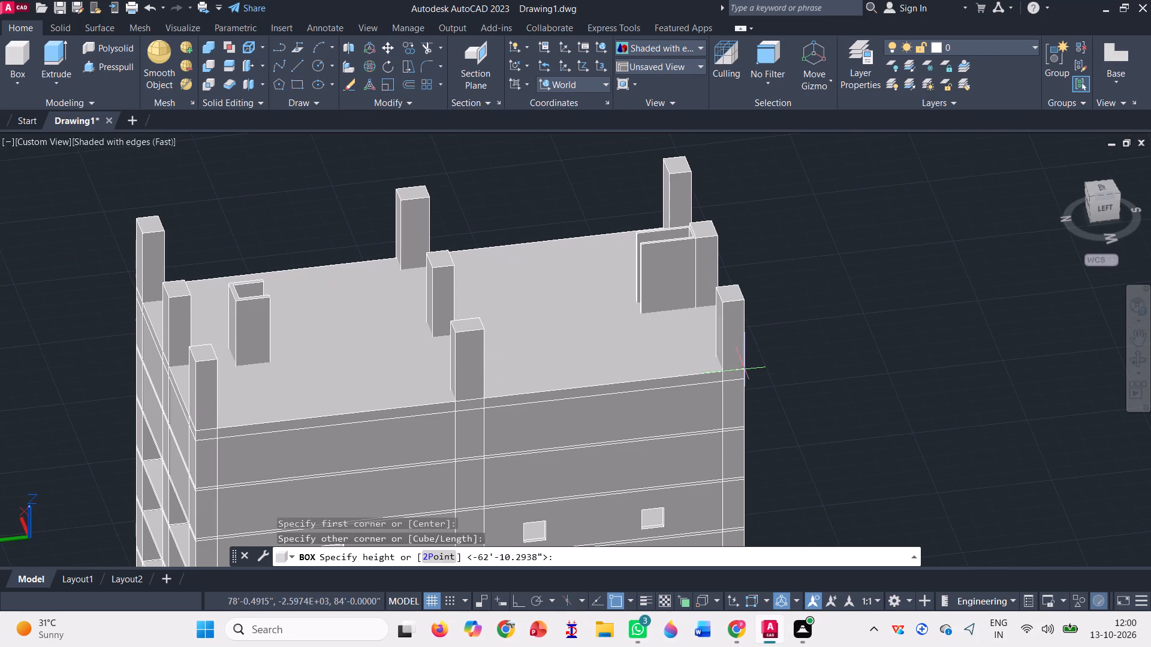
type("6\"")
key("Return")
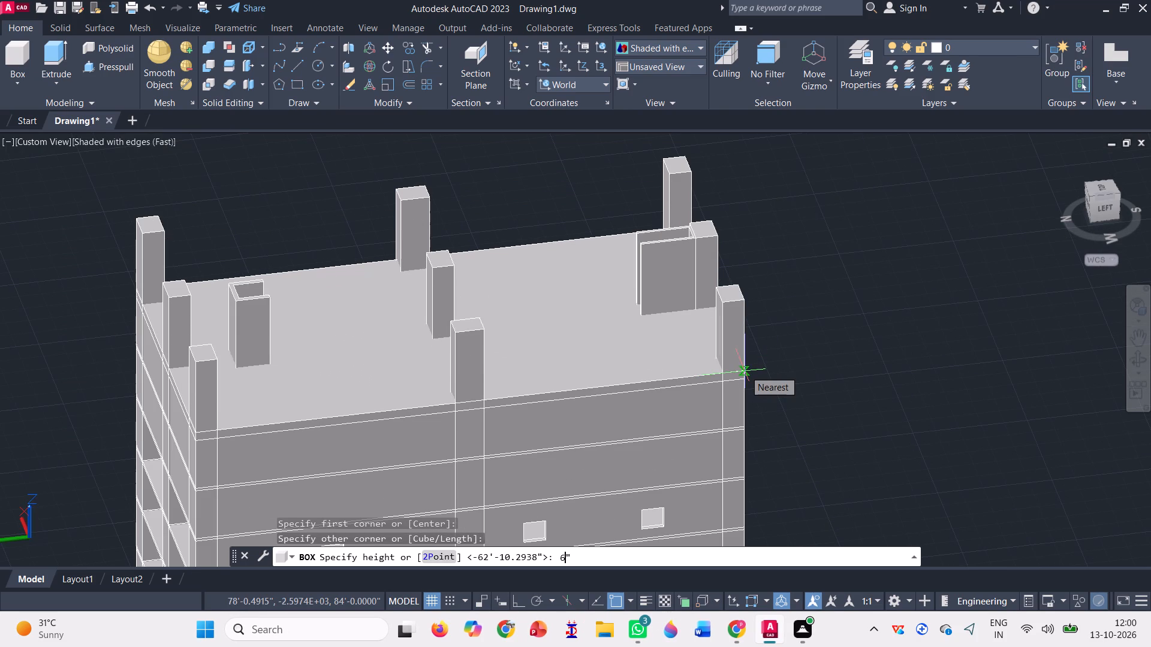
Examine the new roof-level slab and the columns and shaft walls rising through it from several sides.
left_click(1140, 358)
left_click_drag(845, 345, 507, 347)
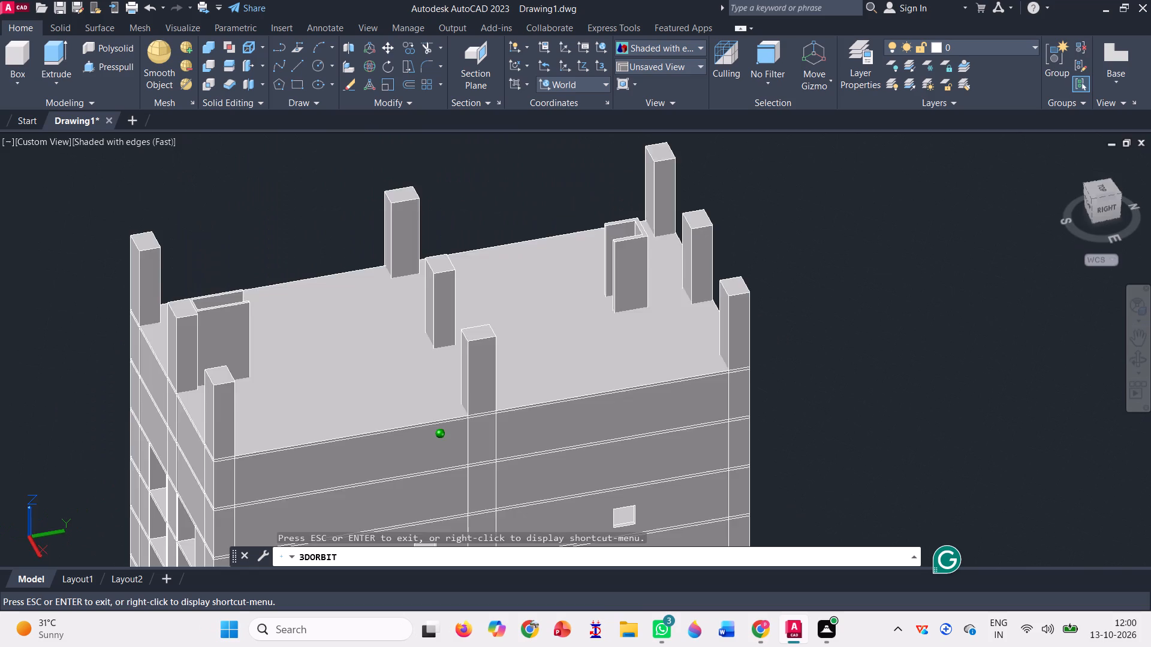
left_click_drag(507, 347, 640, 385)
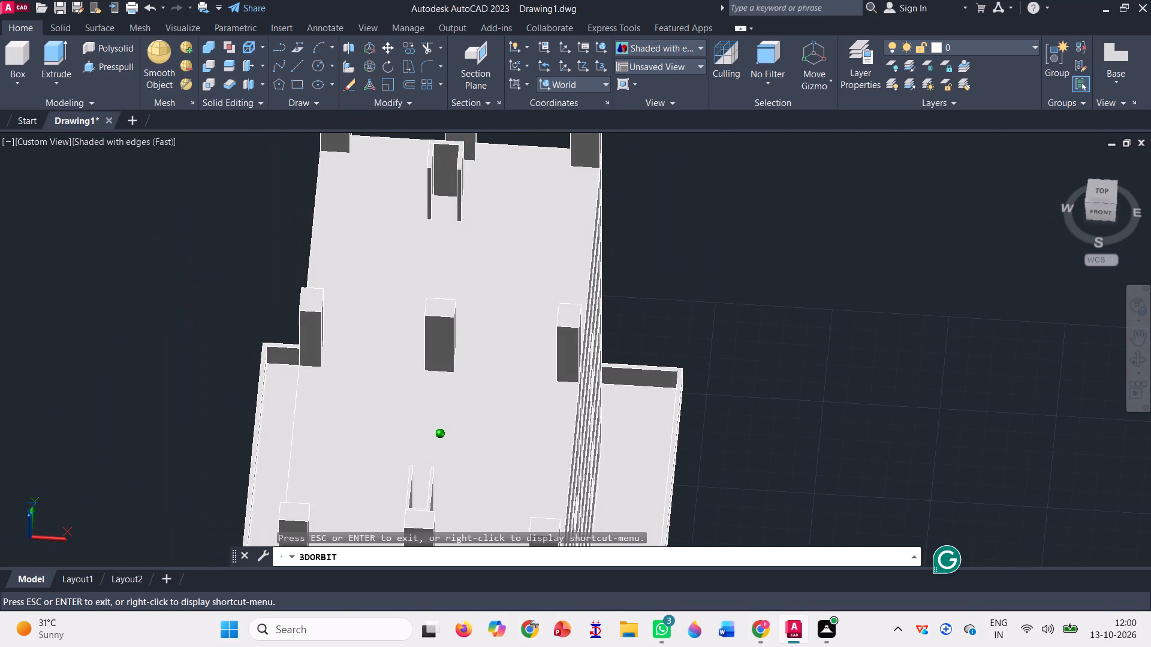
left_click_drag(640, 385, 678, 337)
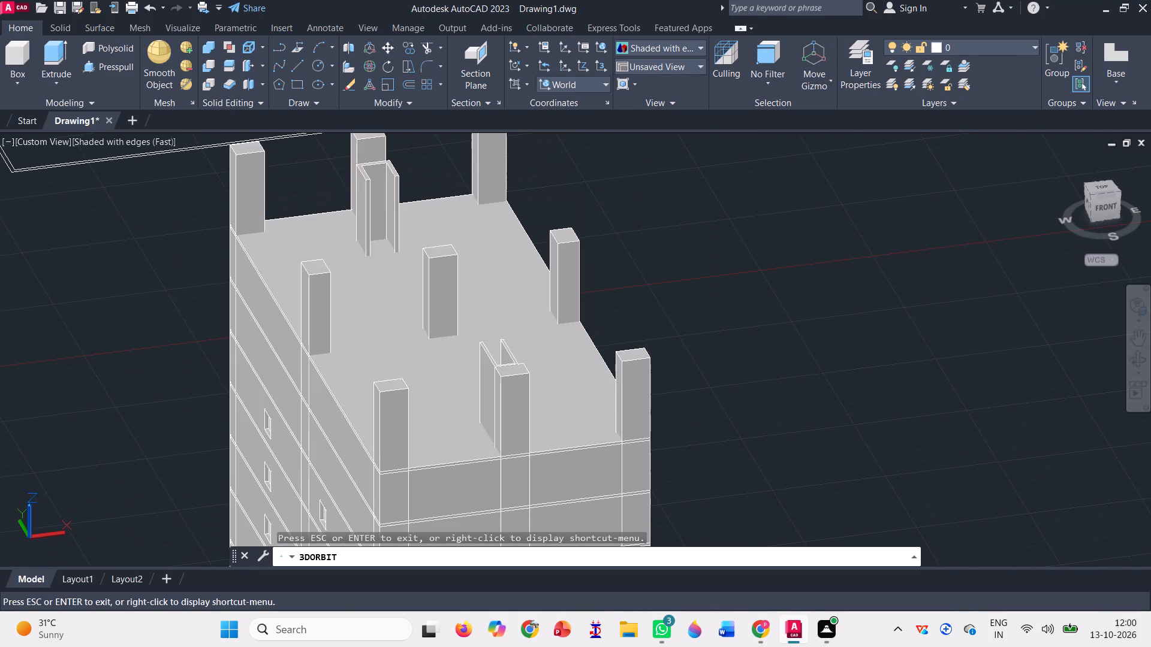
left_click_drag(664, 373, 629, 363)
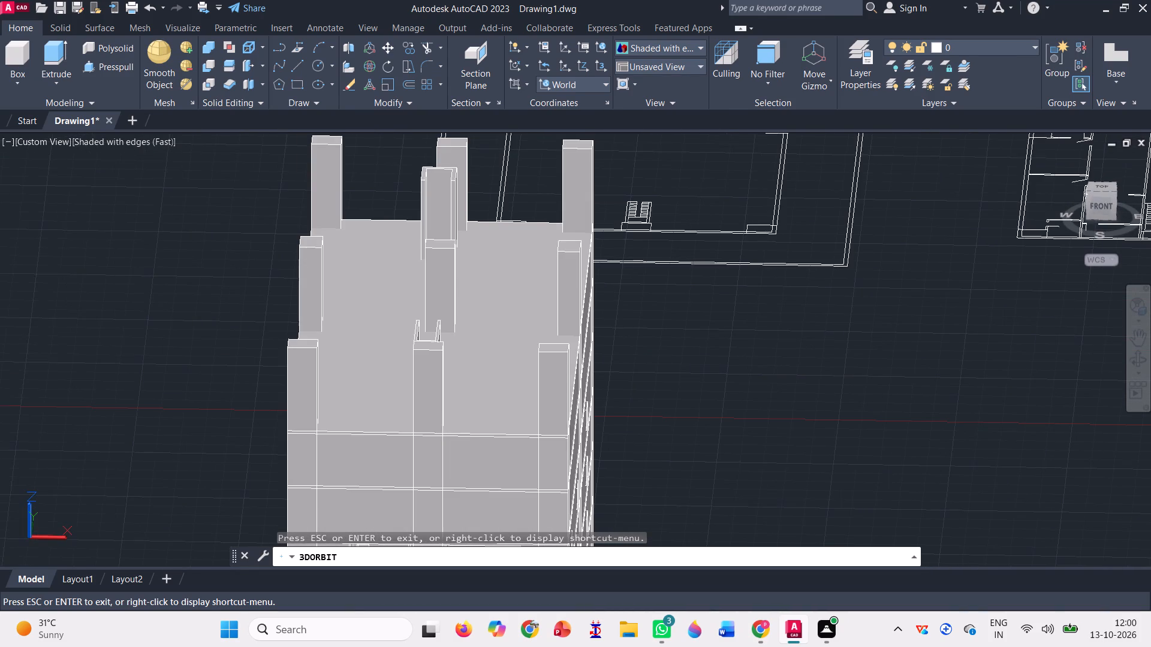
scroll(658, 367, "down", 3)
key("Escape")
scroll(431, 225, "down", 3)
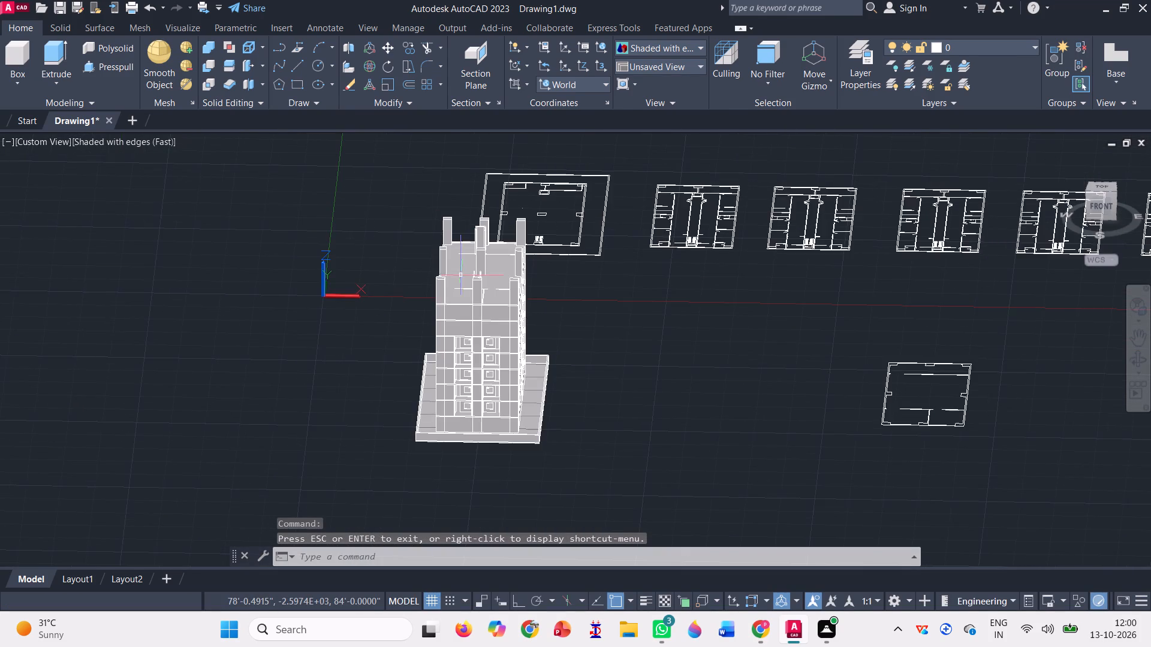
Erase the separate floor plan outline standing outside the row of plans, the one nearest the 3D building.
scroll(475, 284, "down", 1)
left_click(250, 368)
left_click(252, 376)
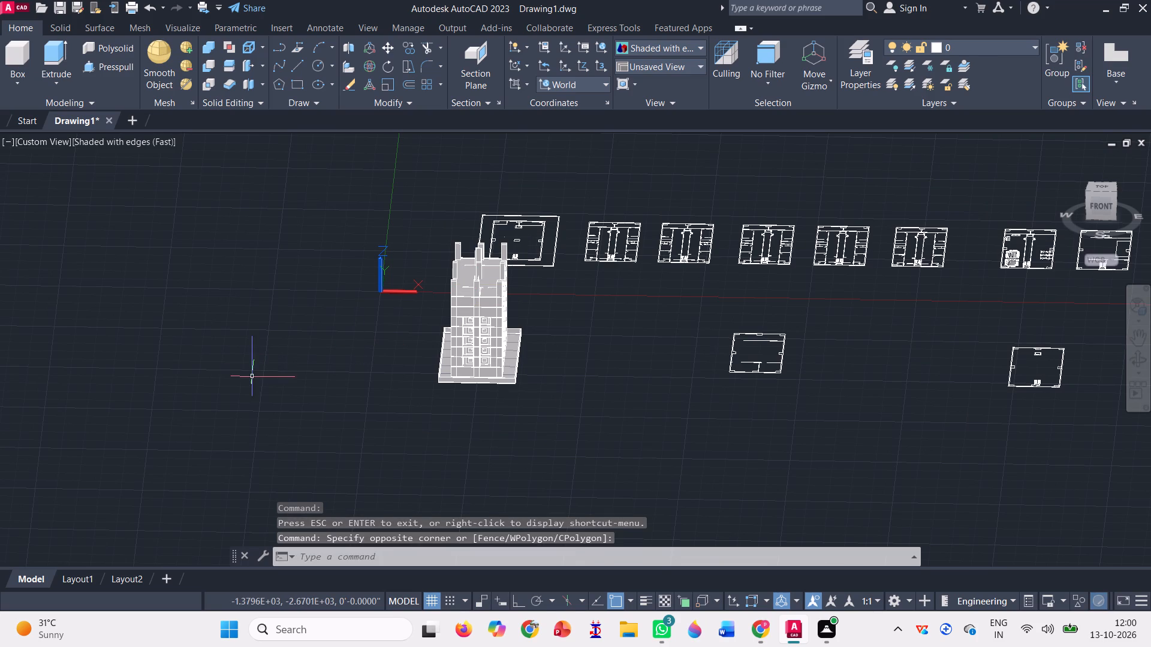
left_click(1142, 356)
left_click_drag(584, 398, 625, 435)
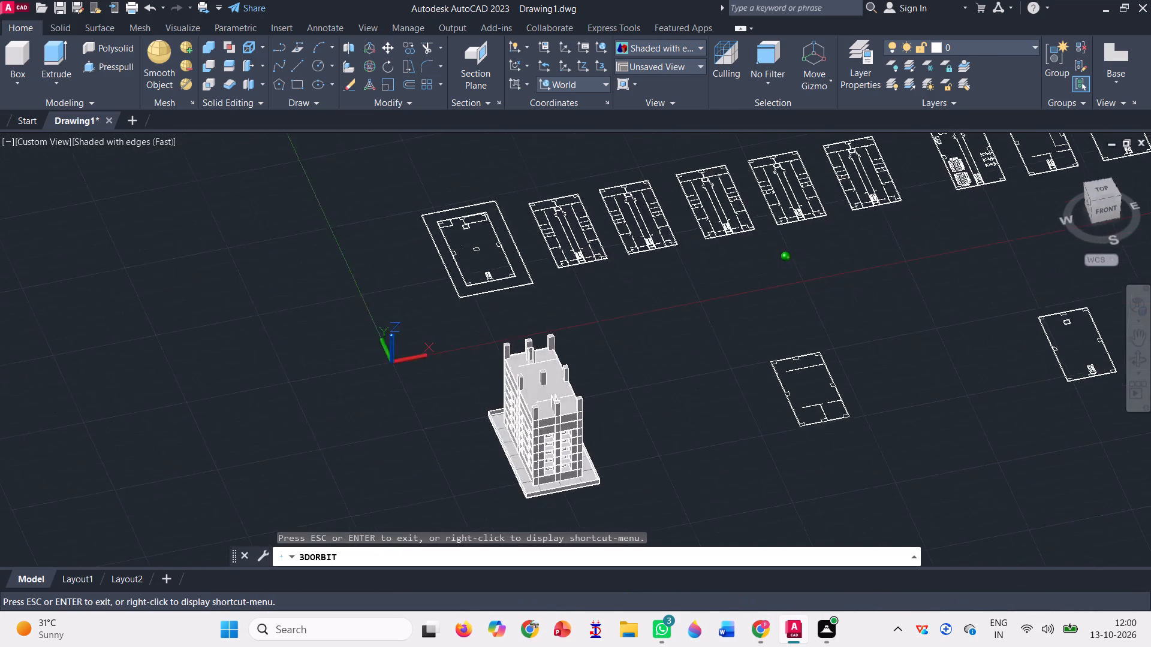
left_click_drag(625, 435, 661, 437)
scroll(638, 410, "up", 2)
scroll(826, 453, "down", 3)
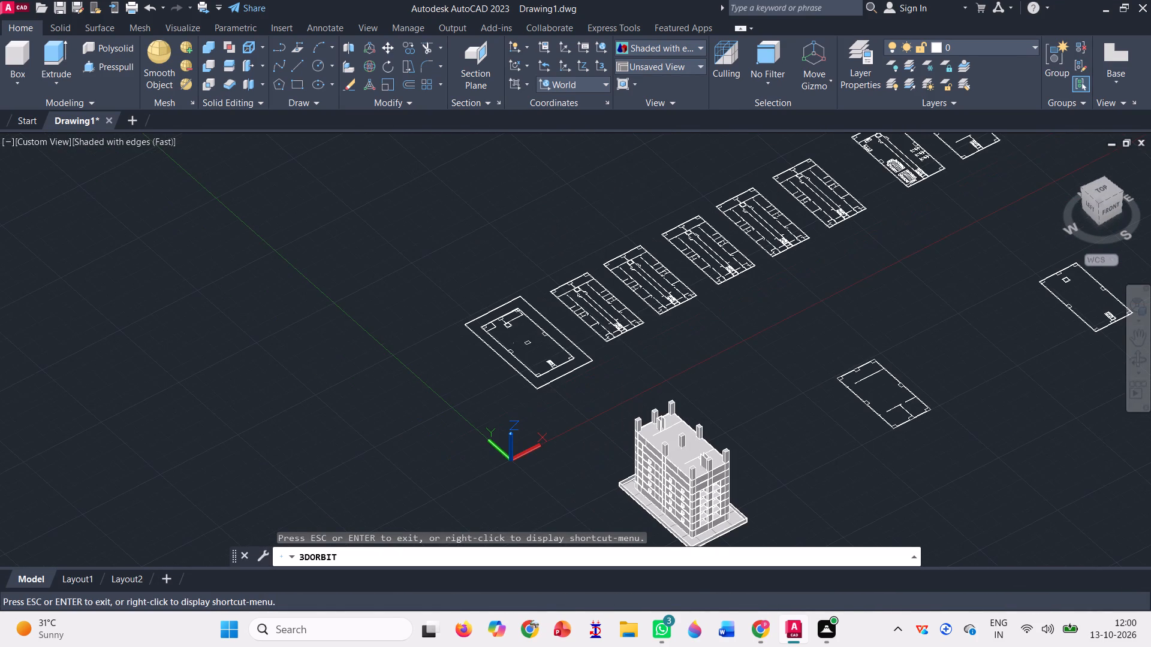
left_click(972, 443)
key("Escape")
left_click(972, 443)
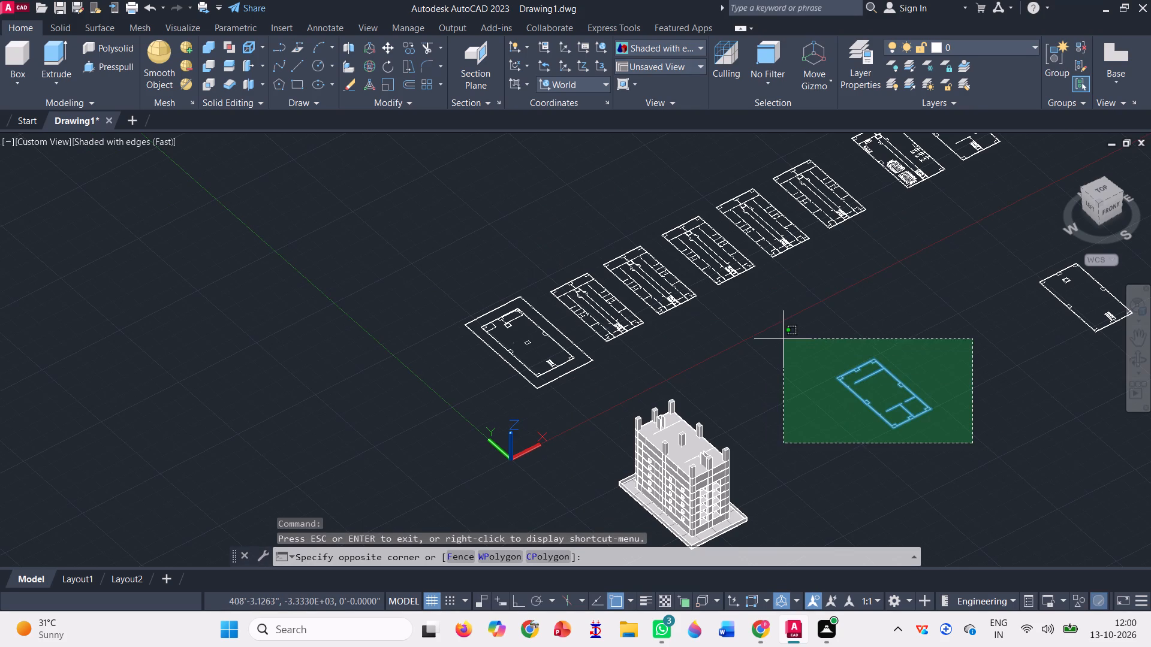
left_click(783, 337)
key("Delete")
Trim the overlapping wall and column lines at the northwest corner column of the remaining separate floor plan.
scroll(499, 391, "down", 2)
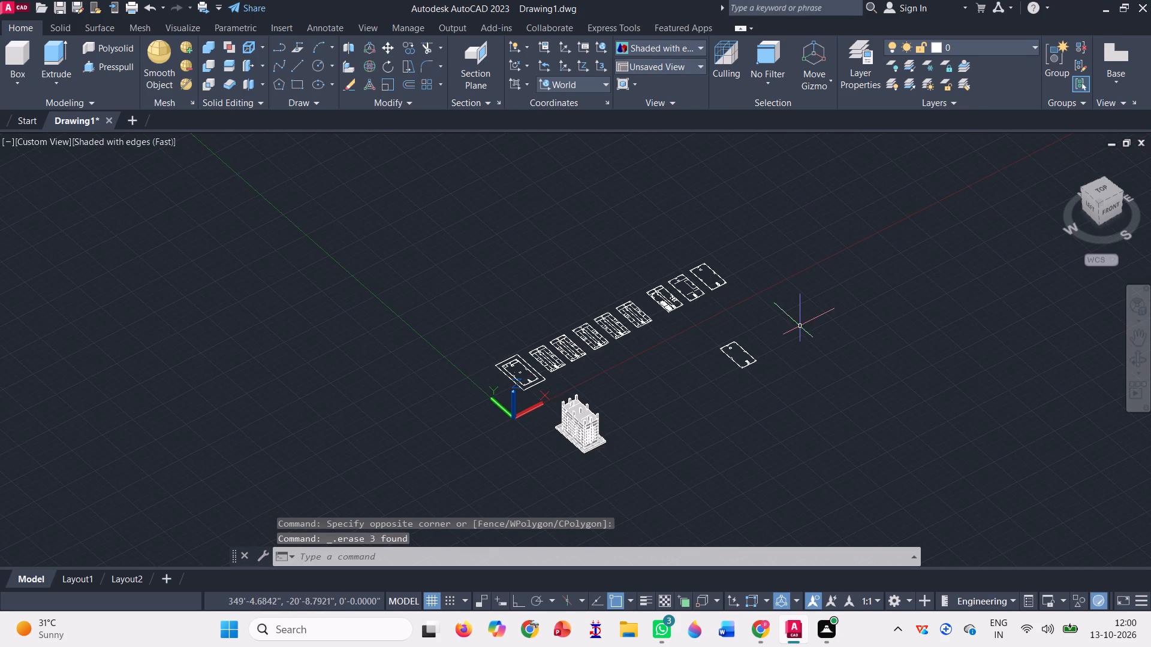
scroll(807, 322, "up", 3)
scroll(760, 387, "up", 3)
scroll(475, 303, "up", 2)
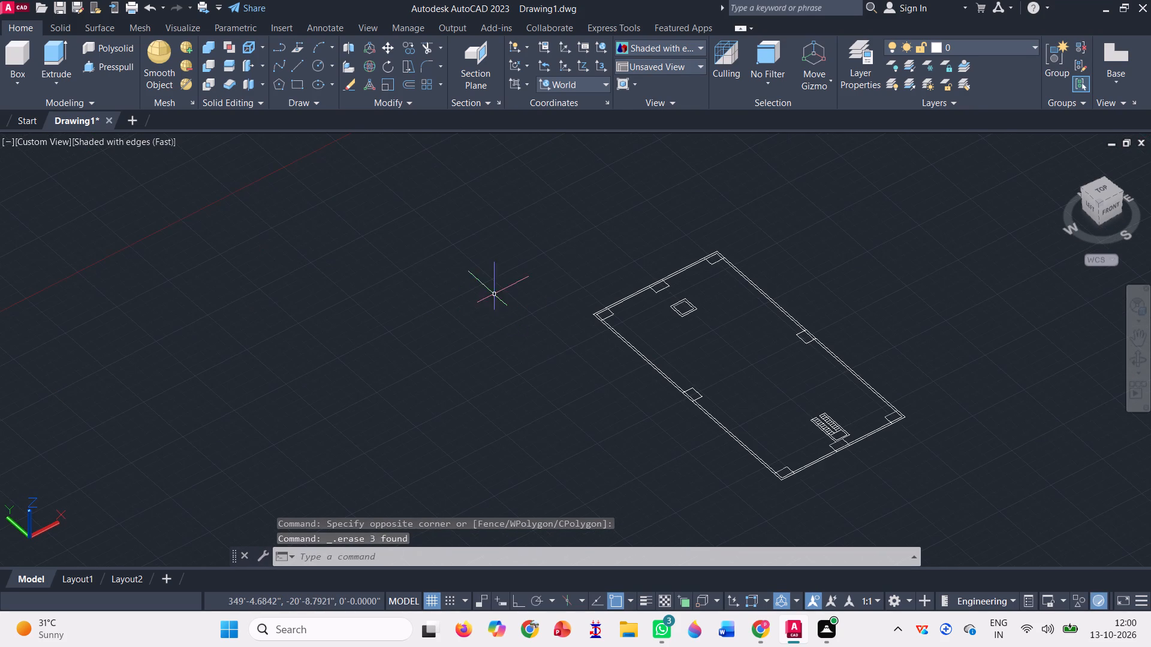
left_click(423, 47)
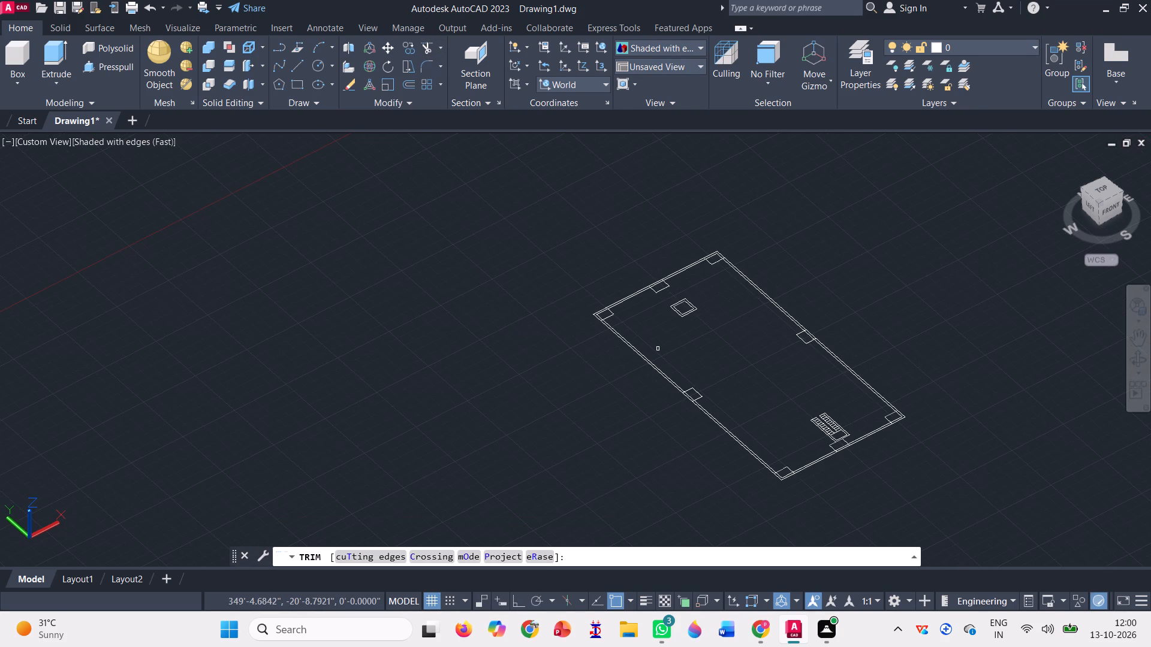
scroll(607, 322, "up", 4)
scroll(590, 246, "up", 1)
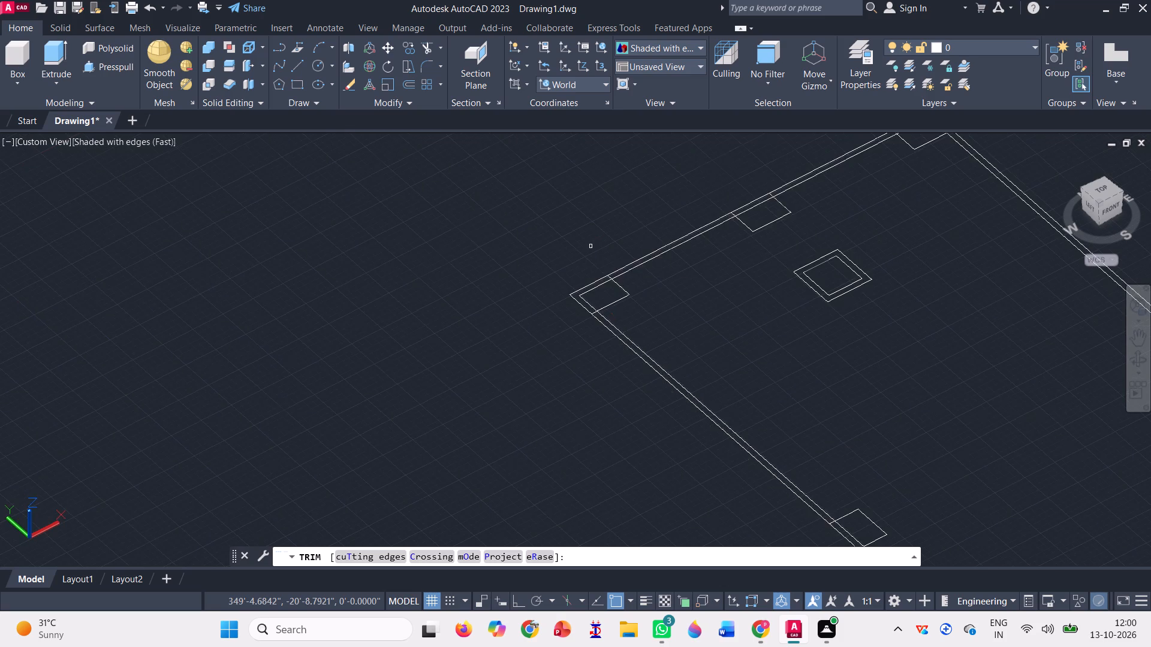
scroll(590, 246, "up", 1)
scroll(632, 320, "up", 2)
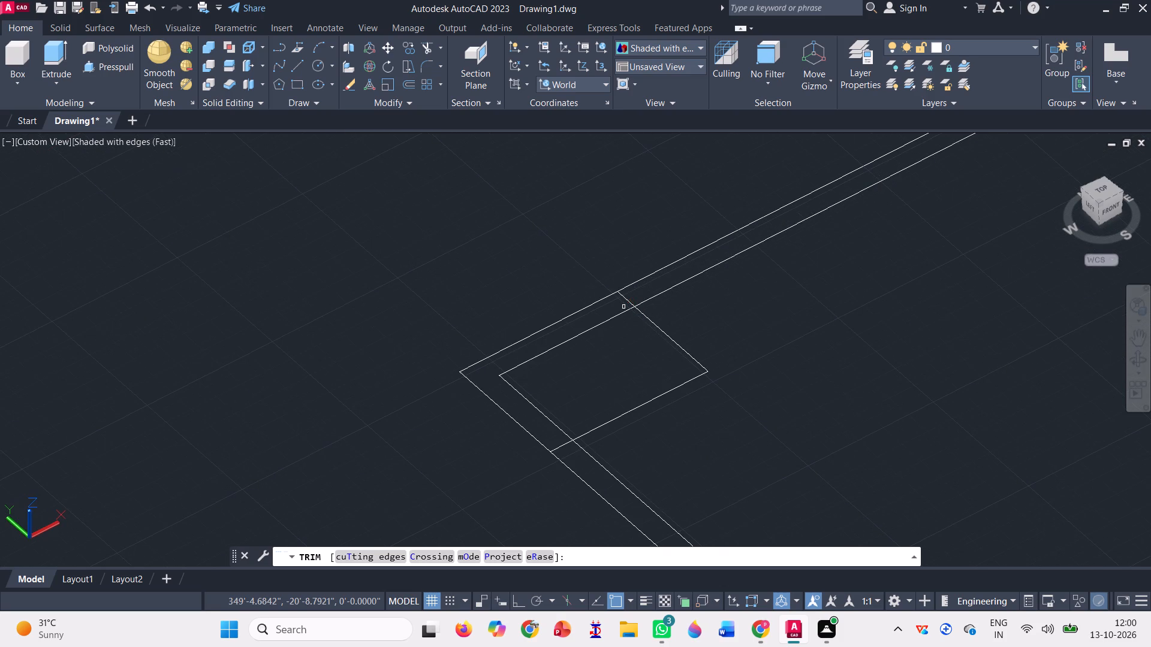
left_click(628, 303)
scroll(577, 273, "down", 1)
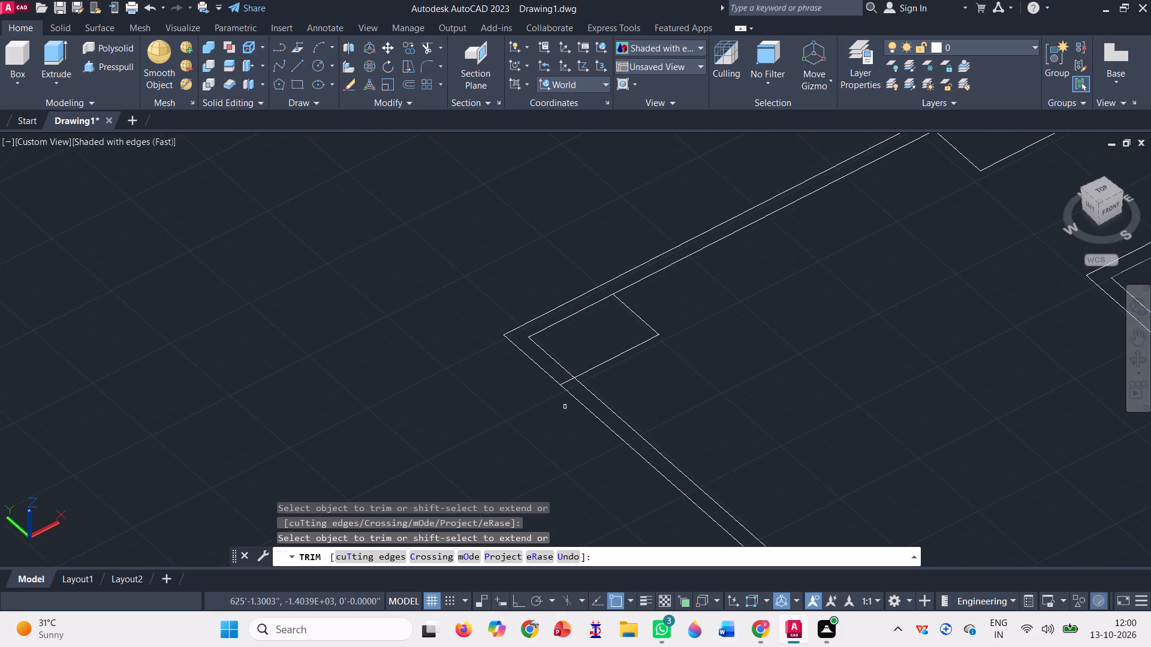
scroll(571, 380, "up", 2)
left_click(571, 383)
left_click(561, 377)
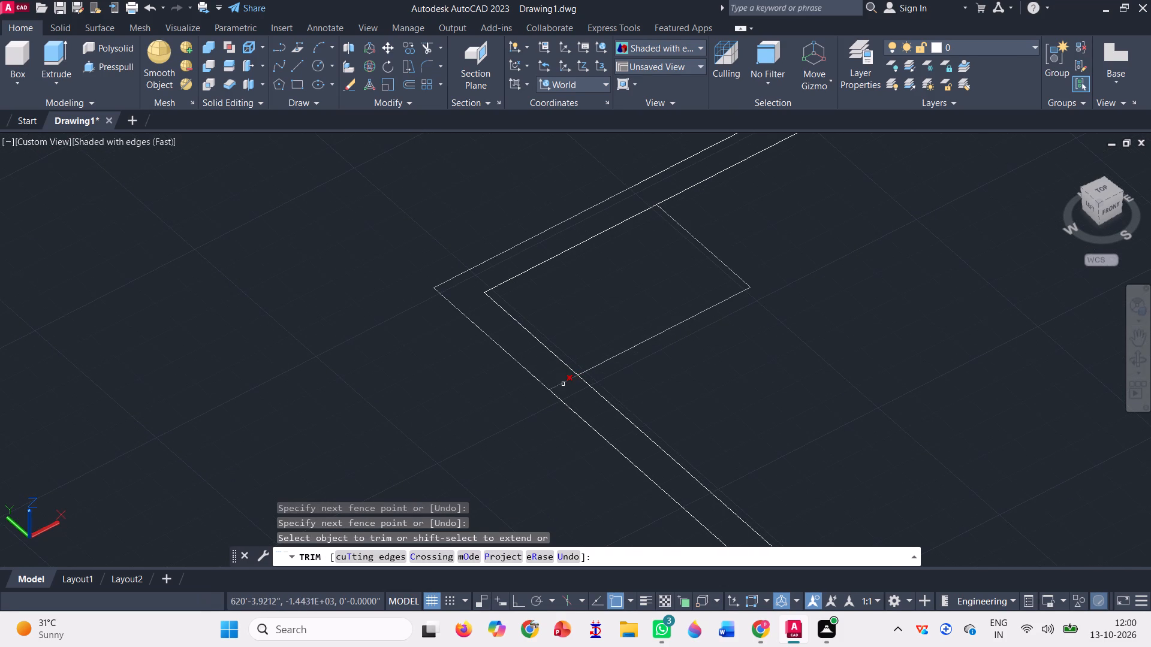
left_click(563, 383)
left_click(541, 338)
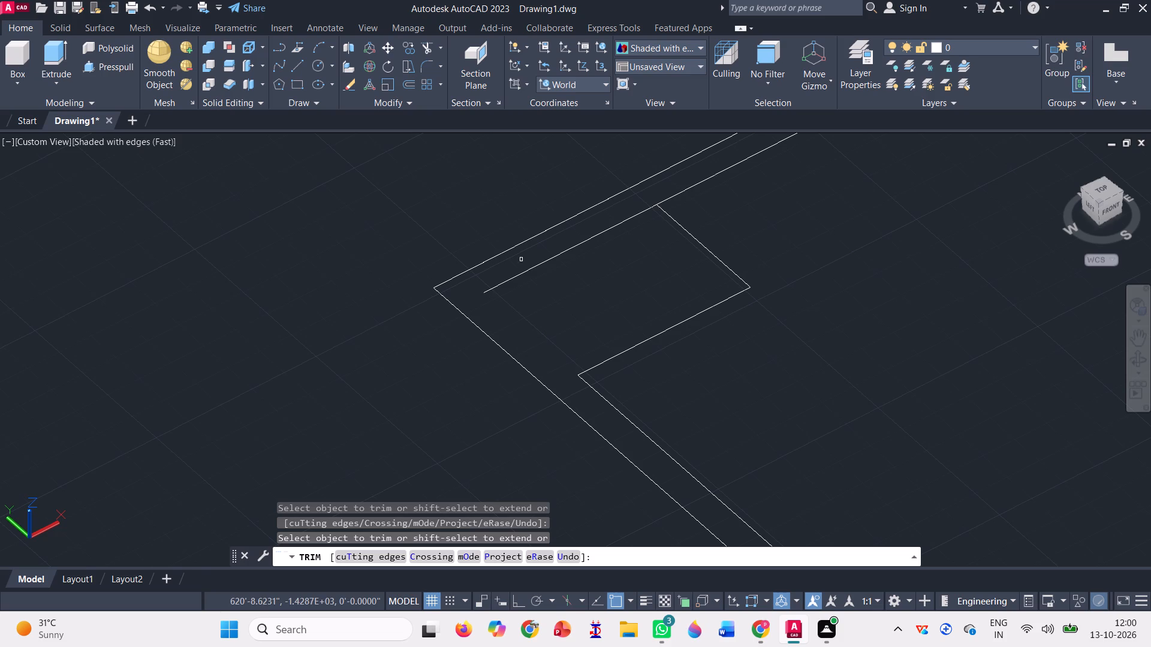
left_click(527, 278)
left_click(526, 268)
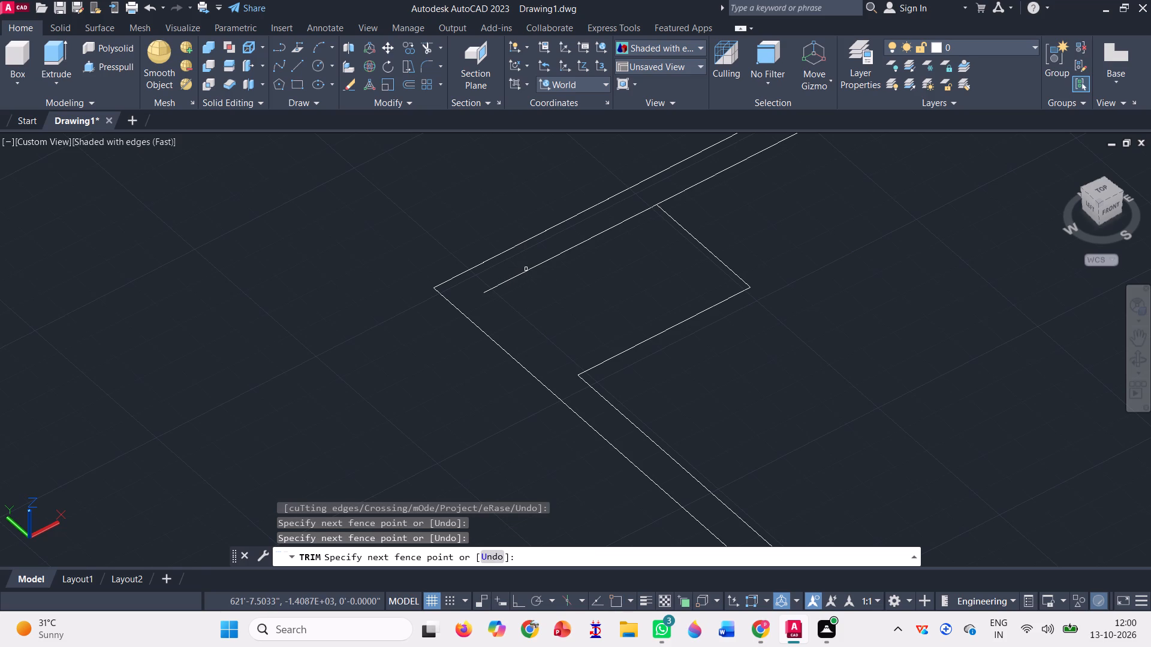
left_click(526, 268)
Trim the overlapping lines where the middle column meets the north wall, near the small double square.
scroll(367, 249, "down", 2)
scroll(429, 346, "down", 1)
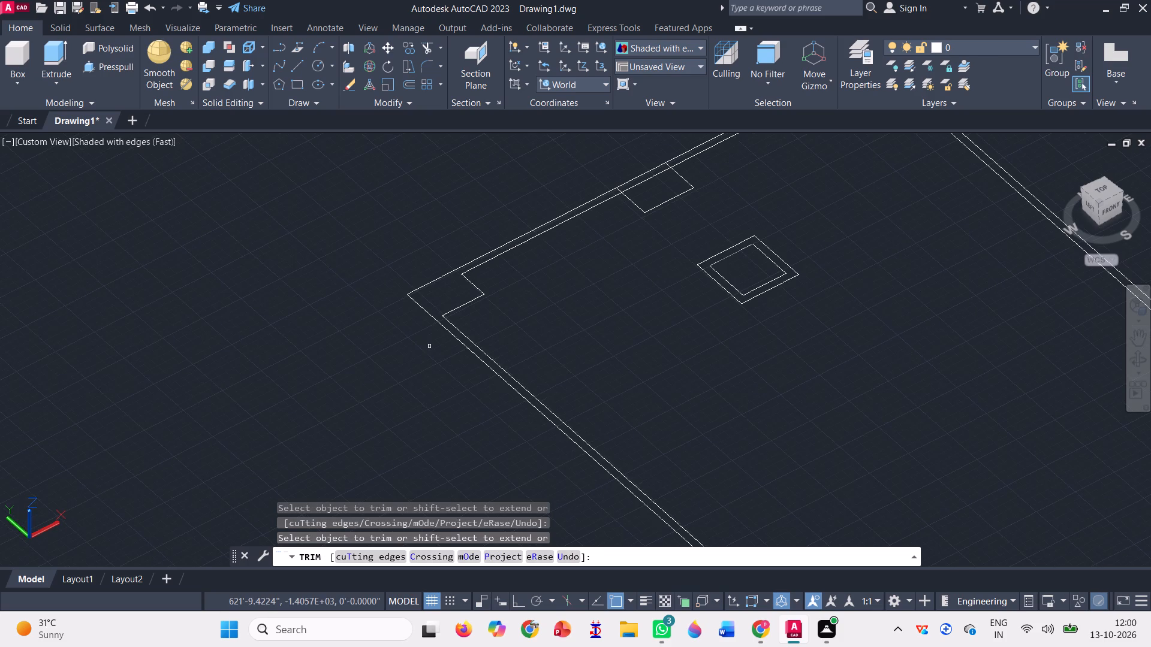
scroll(460, 333, "down", 1)
scroll(544, 252, "up", 3)
scroll(592, 222, "up", 2)
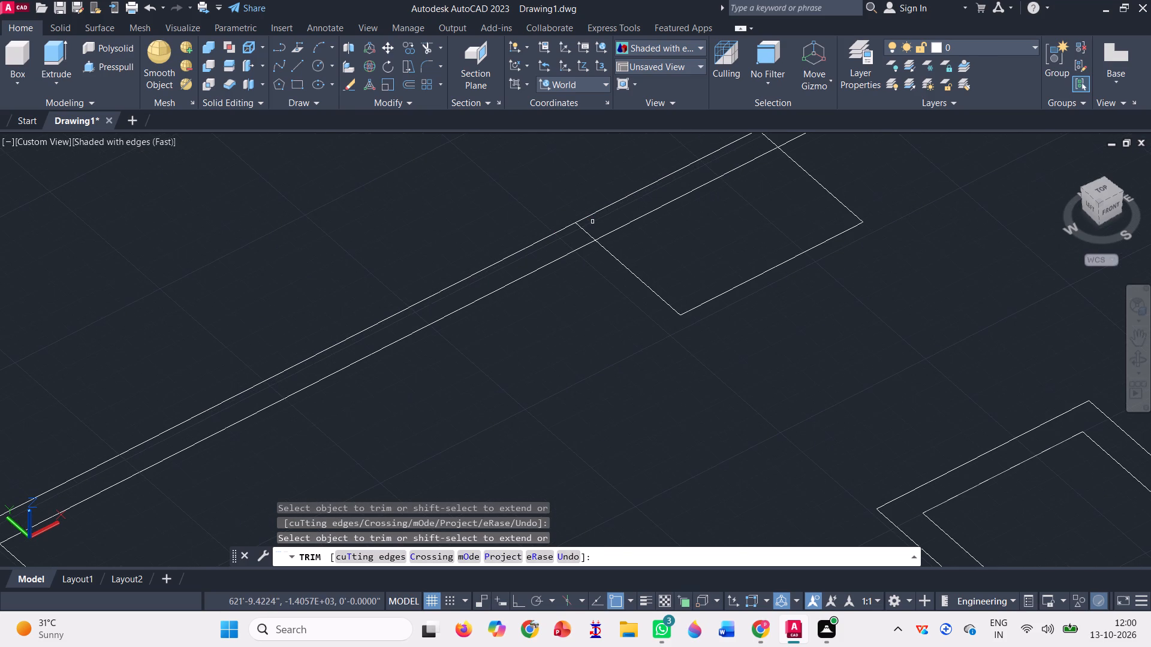
left_click(592, 233)
scroll(592, 234, "down", 1)
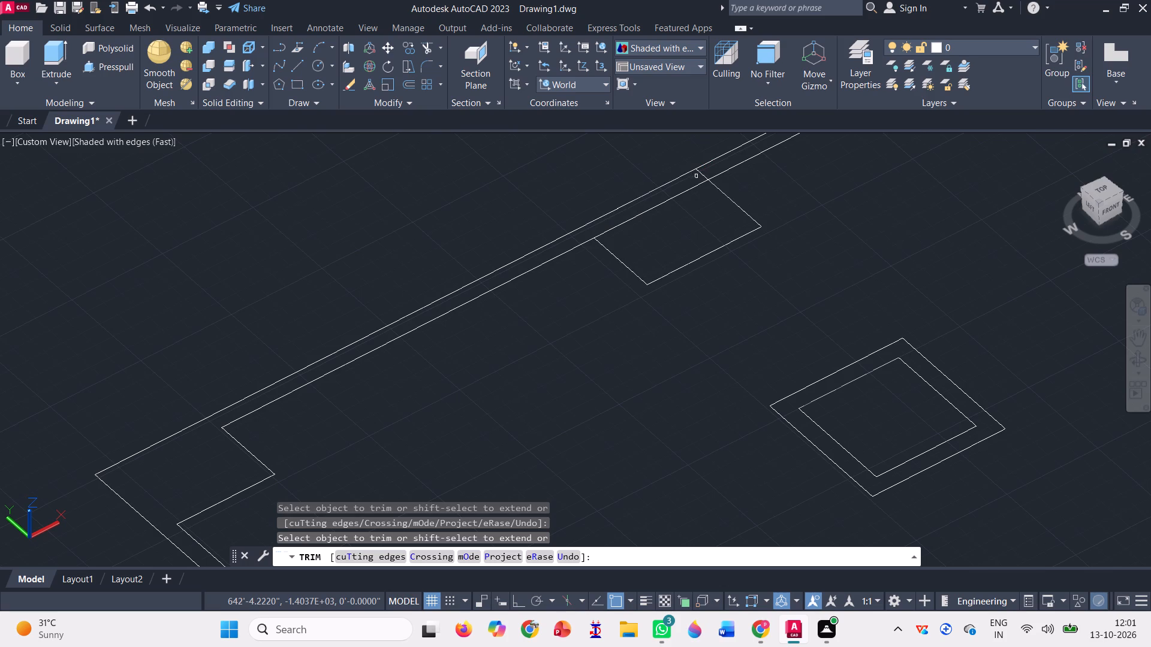
left_click(700, 177)
left_click(686, 190)
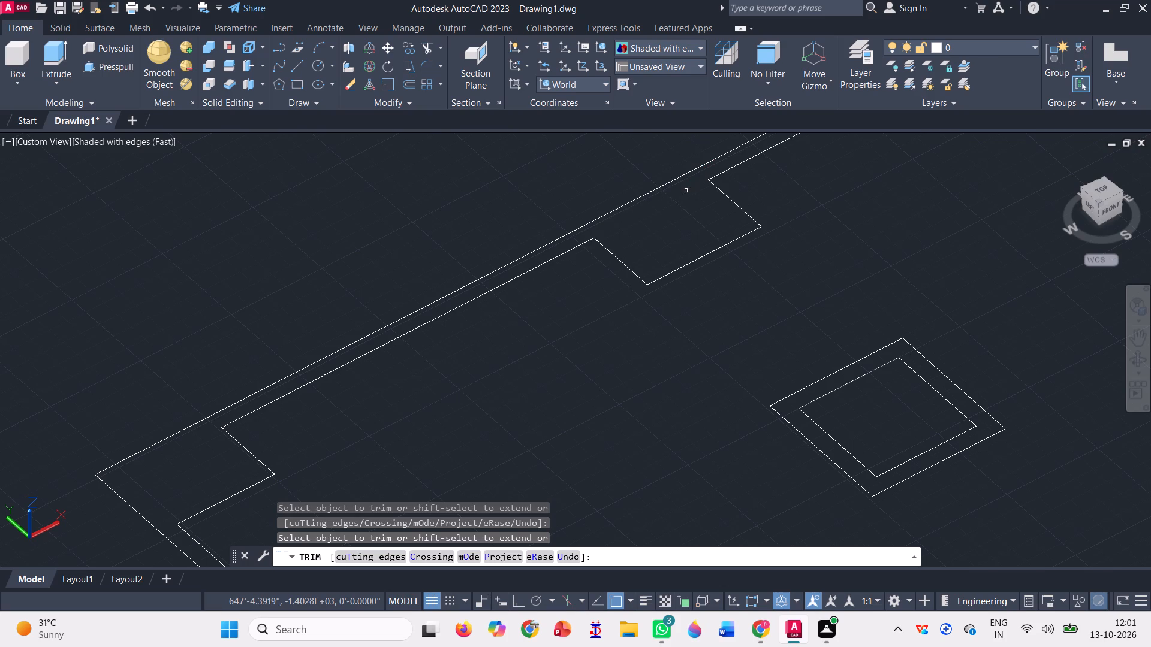
Trim the overlapping wall and column lines at the northeast corner column of the plan.
scroll(382, 274, "down", 2)
scroll(681, 126, "up", 2)
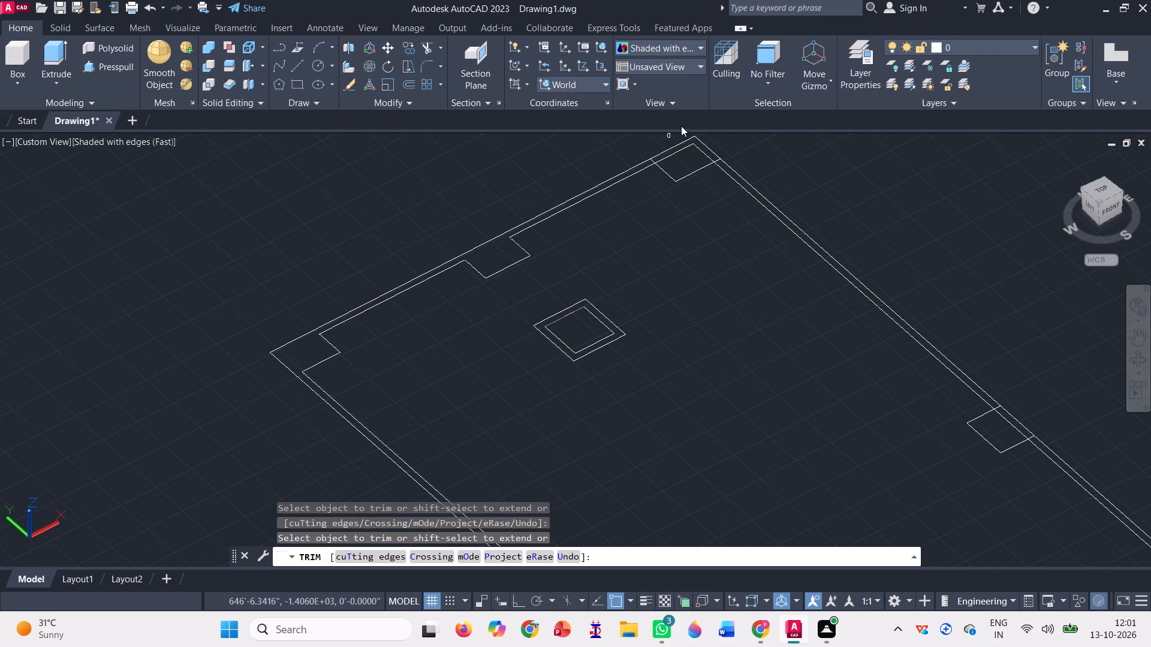
scroll(692, 144, "up", 2)
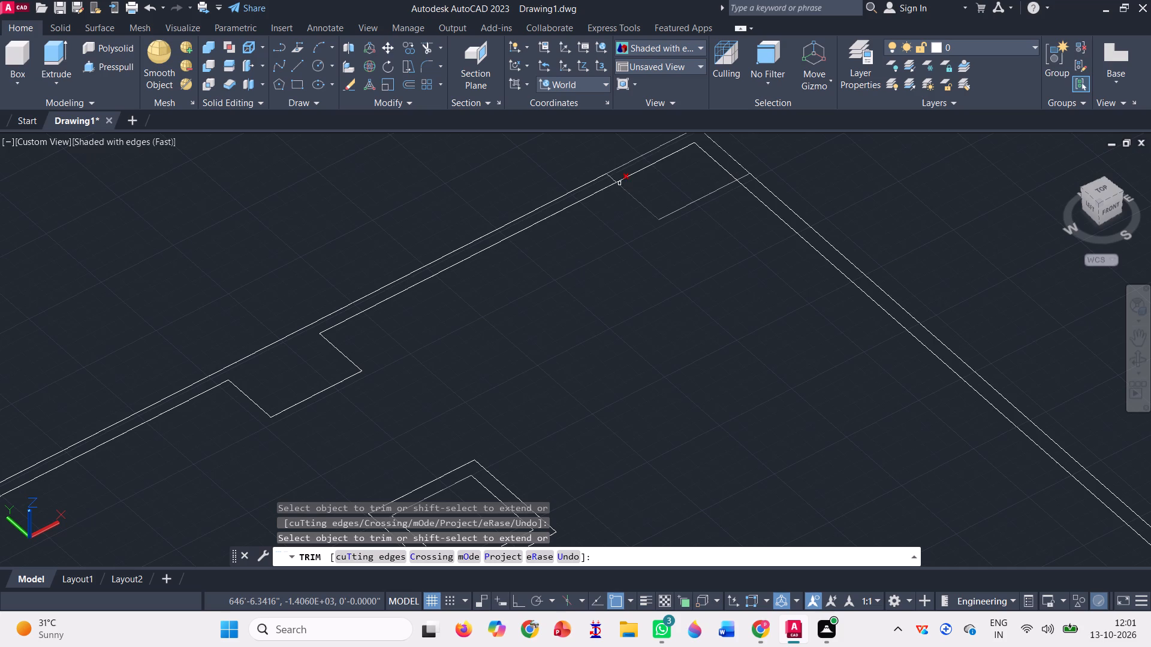
left_click(616, 177)
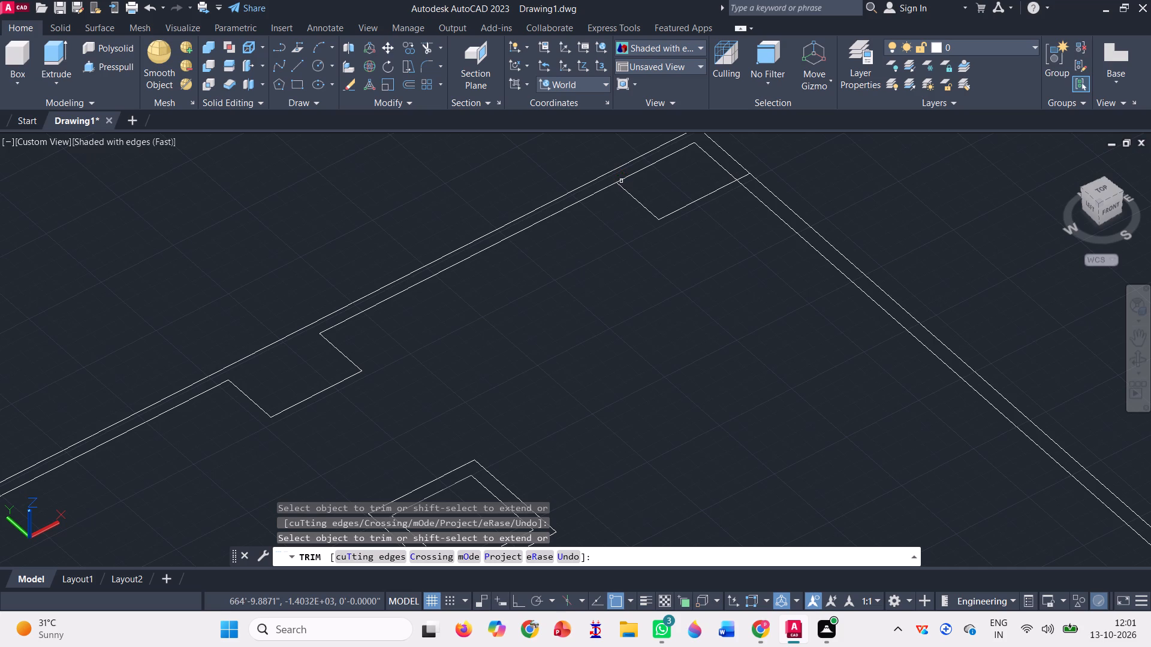
left_click(629, 176)
left_click(705, 154)
scroll(561, 181, "down", 2)
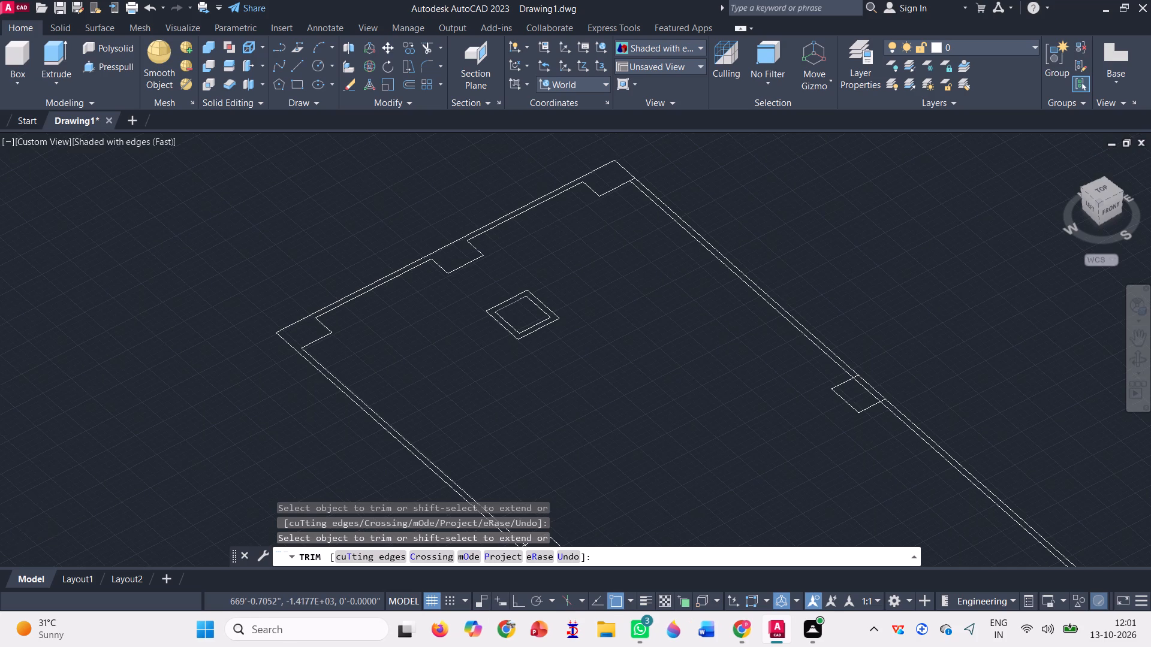
scroll(630, 170, "up", 6)
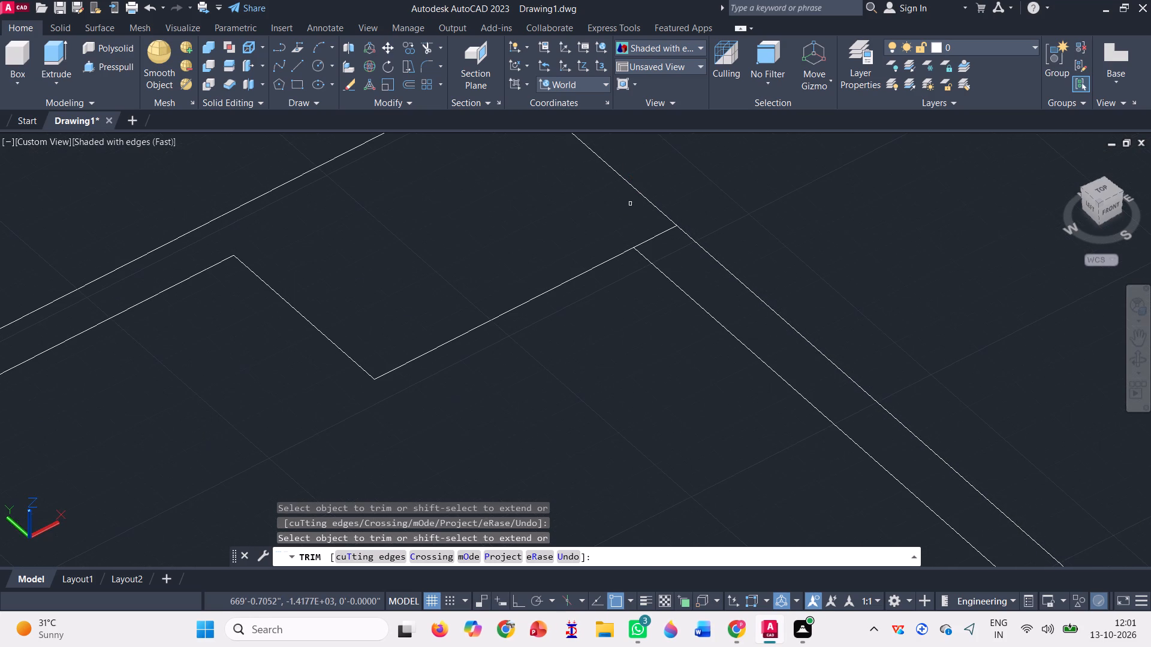
left_click(658, 236)
Trim the column stubs and inner wall line at the middle column of the long east wall.
scroll(632, 212, "down", 6)
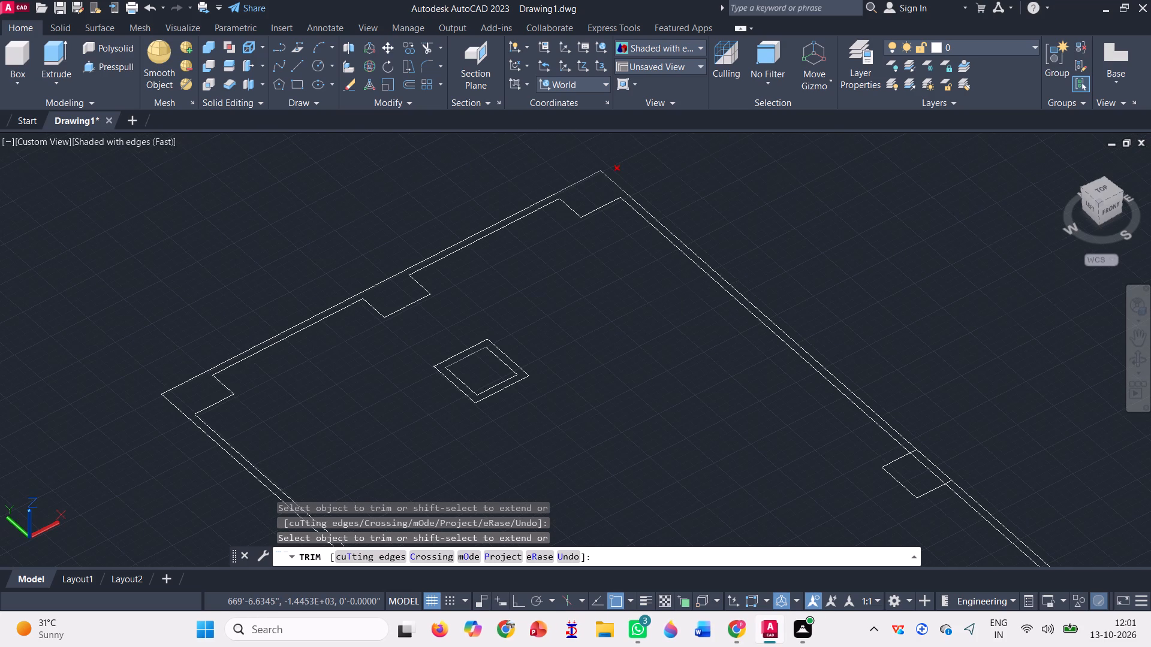
scroll(936, 488, "up", 3)
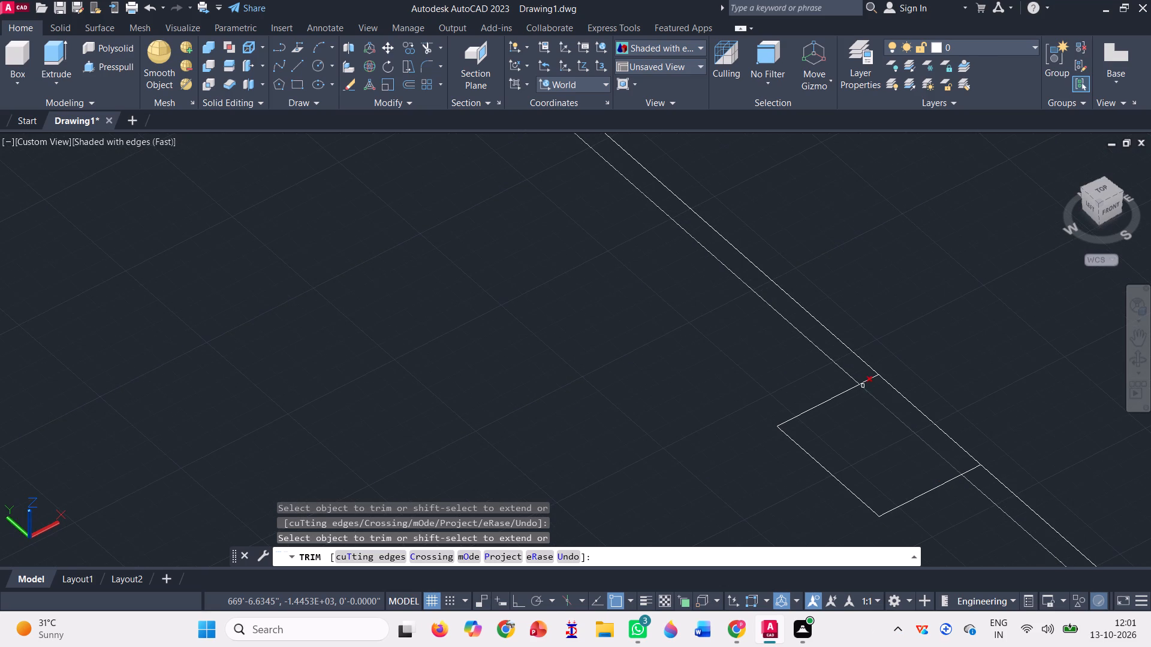
left_click(870, 380)
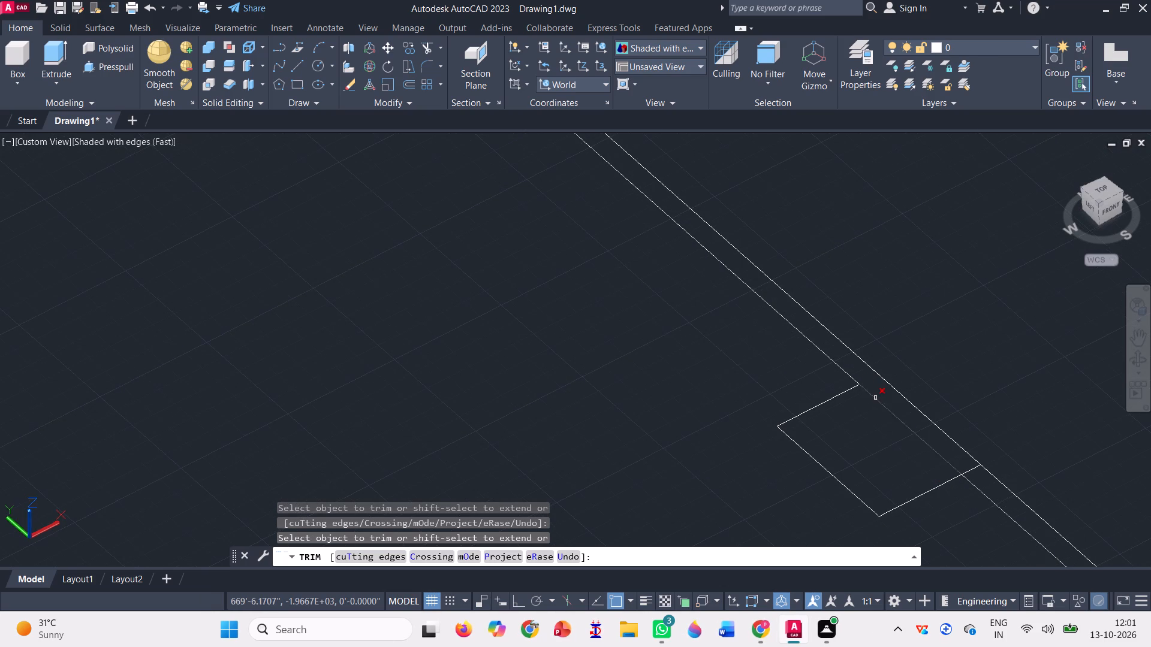
left_click(875, 397)
left_click(970, 470)
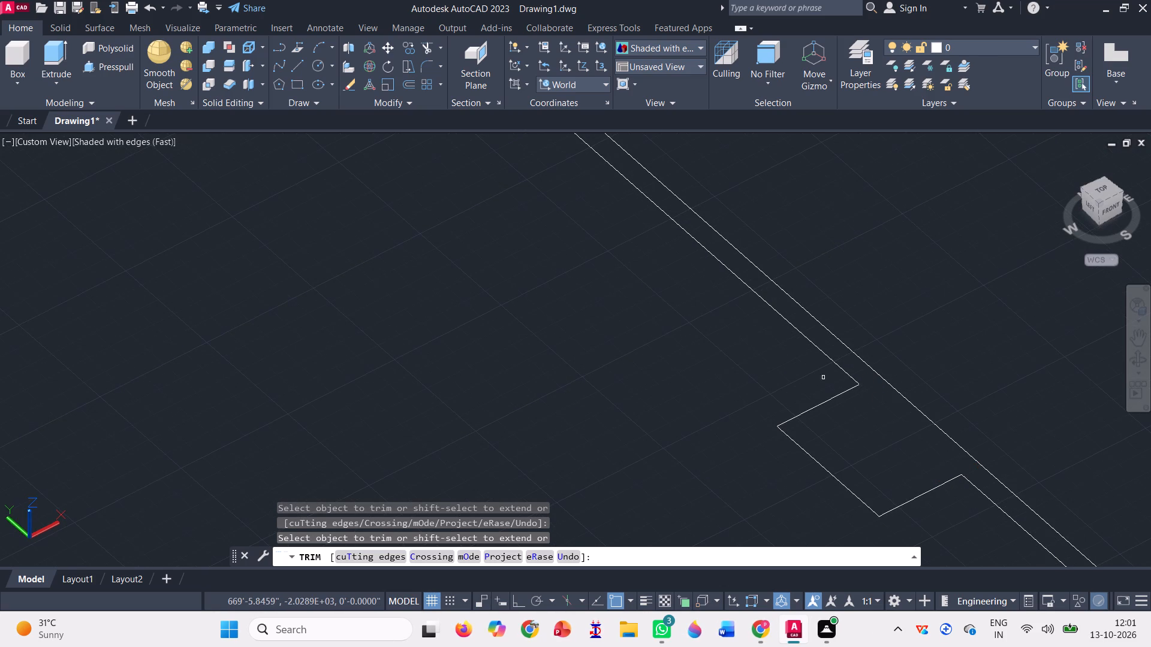
Trim the column stubs and inner wall lines at the southeast corner column of the plan.
scroll(812, 350, "down", 1)
scroll(794, 264, "down", 5)
scroll(877, 360, "up", 3)
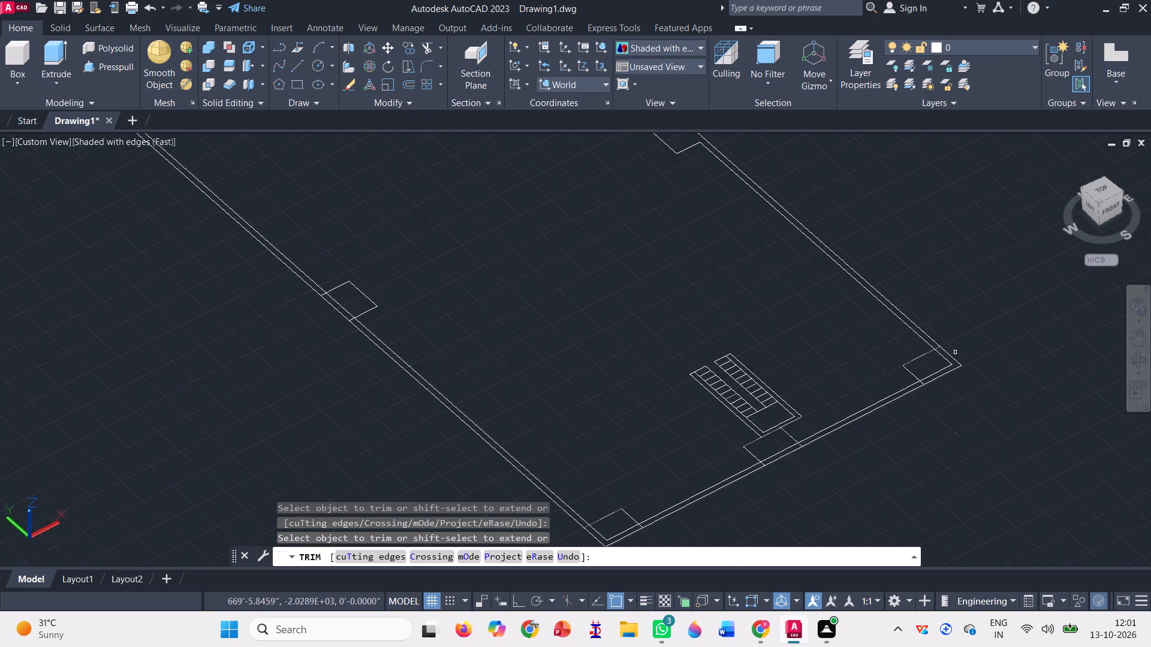
scroll(955, 352, "up", 4)
scroll(903, 348, "up", 3)
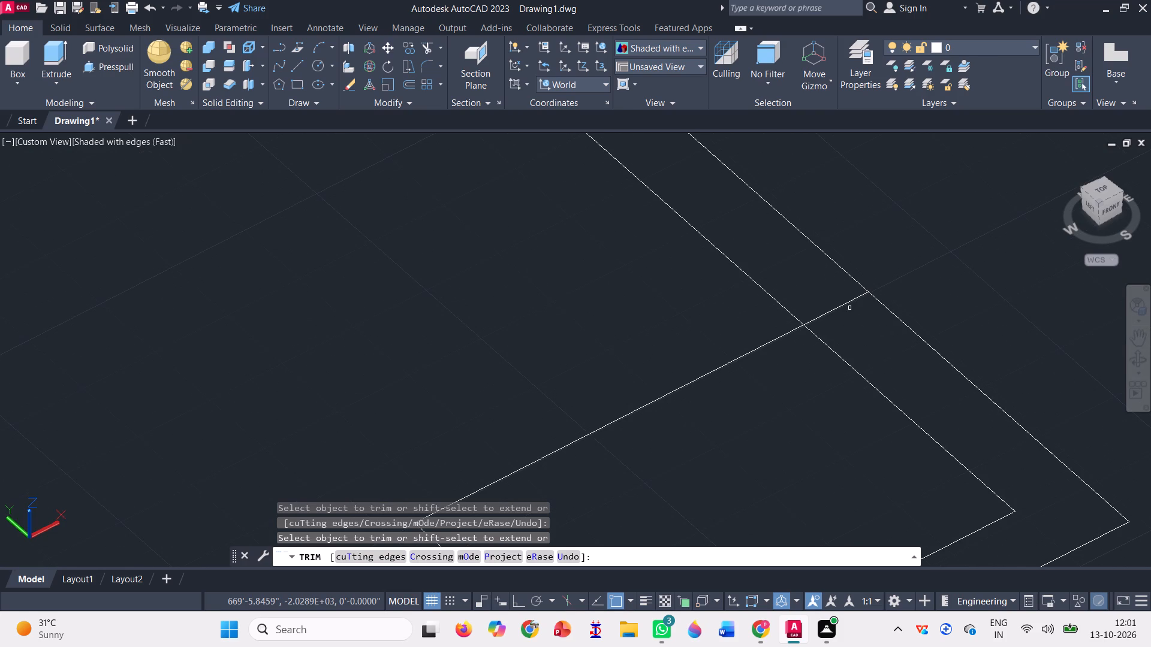
left_click(848, 303)
scroll(852, 284, "down", 3)
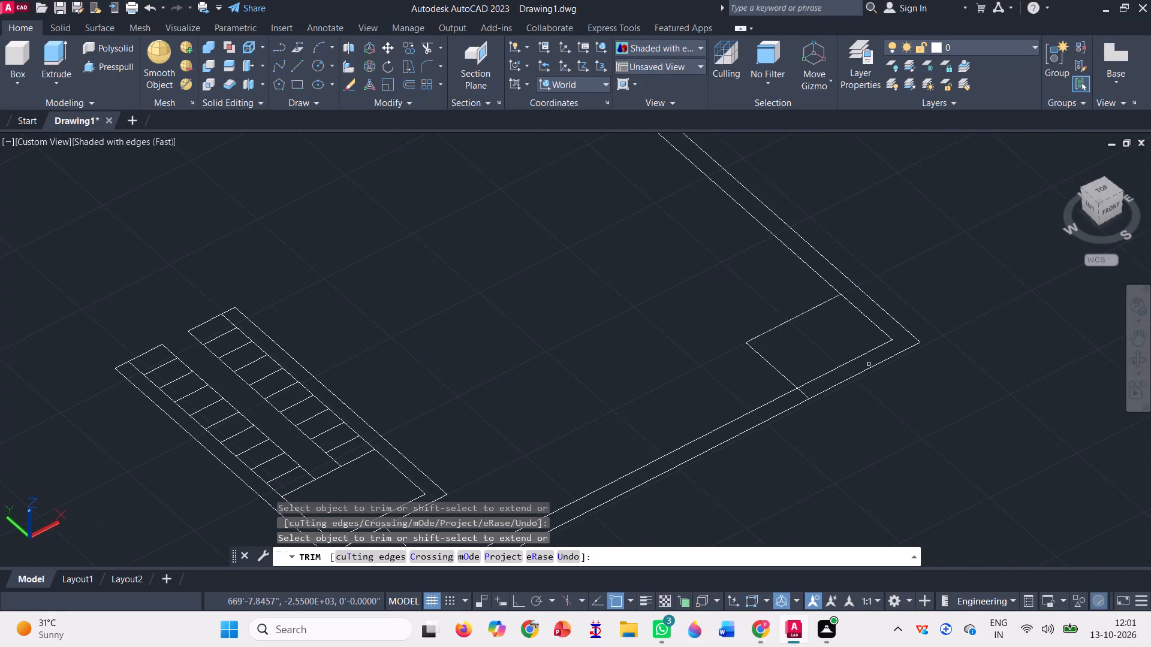
scroll(800, 398, "up", 4)
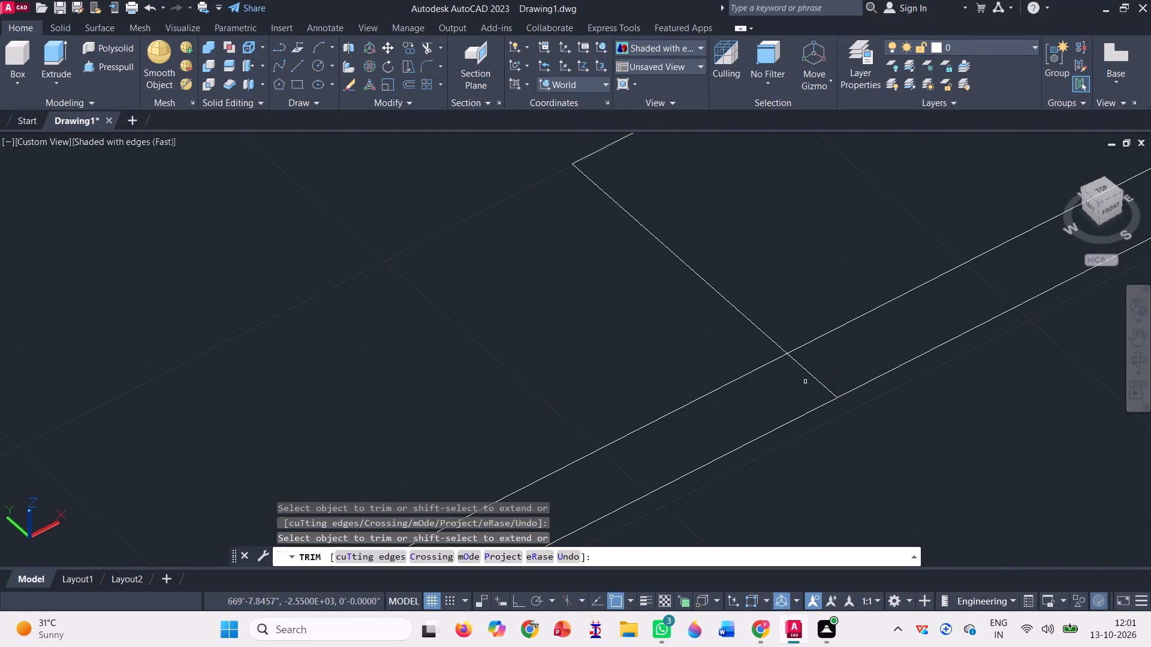
left_click(823, 386)
scroll(771, 395, "down", 2)
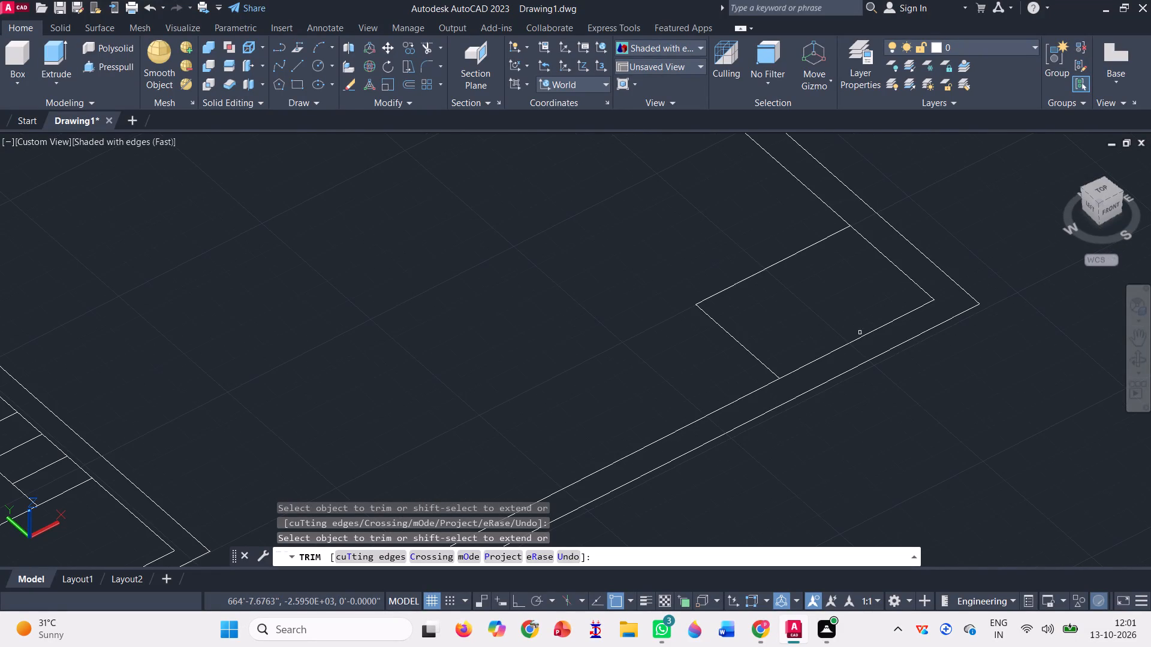
left_click(884, 326)
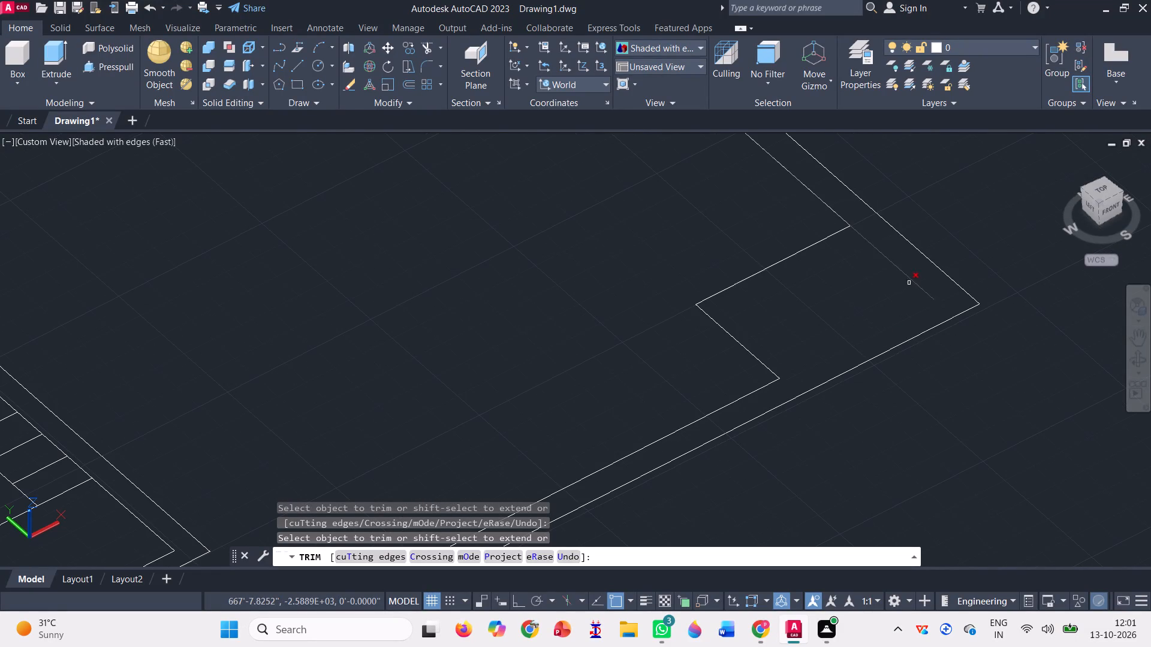
left_click(909, 280)
Trim the inner wall line and column stubs at the column beside the staircase on the south wall.
scroll(909, 280, "down", 3)
scroll(694, 409, "up", 3)
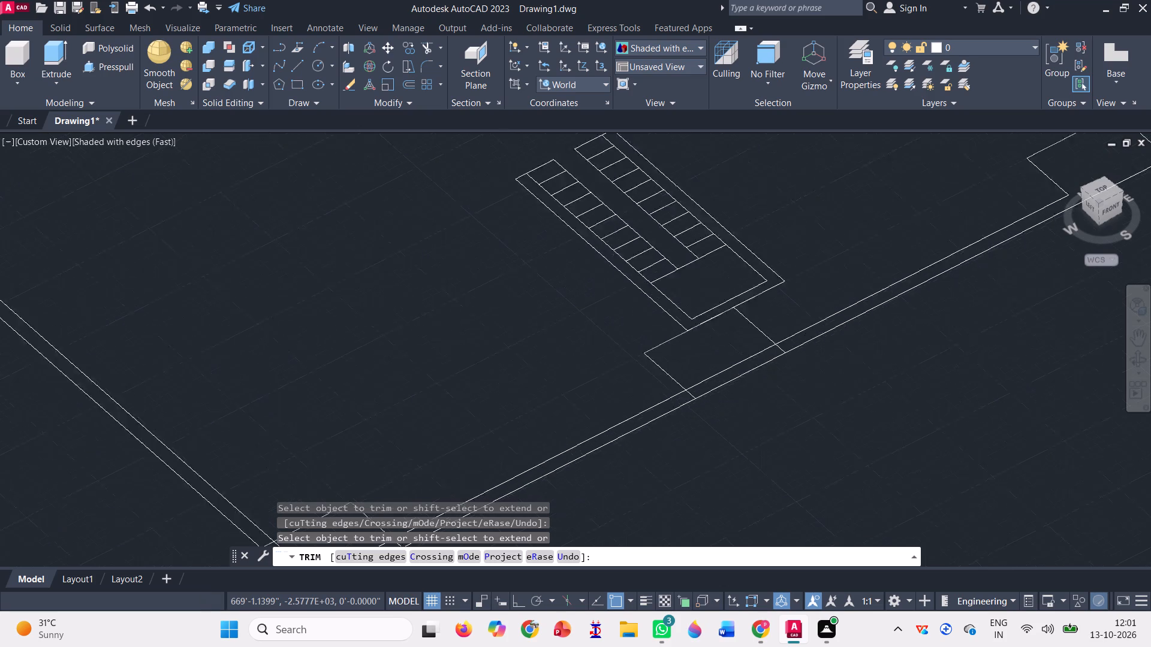
scroll(694, 407, "up", 4)
left_click(654, 383)
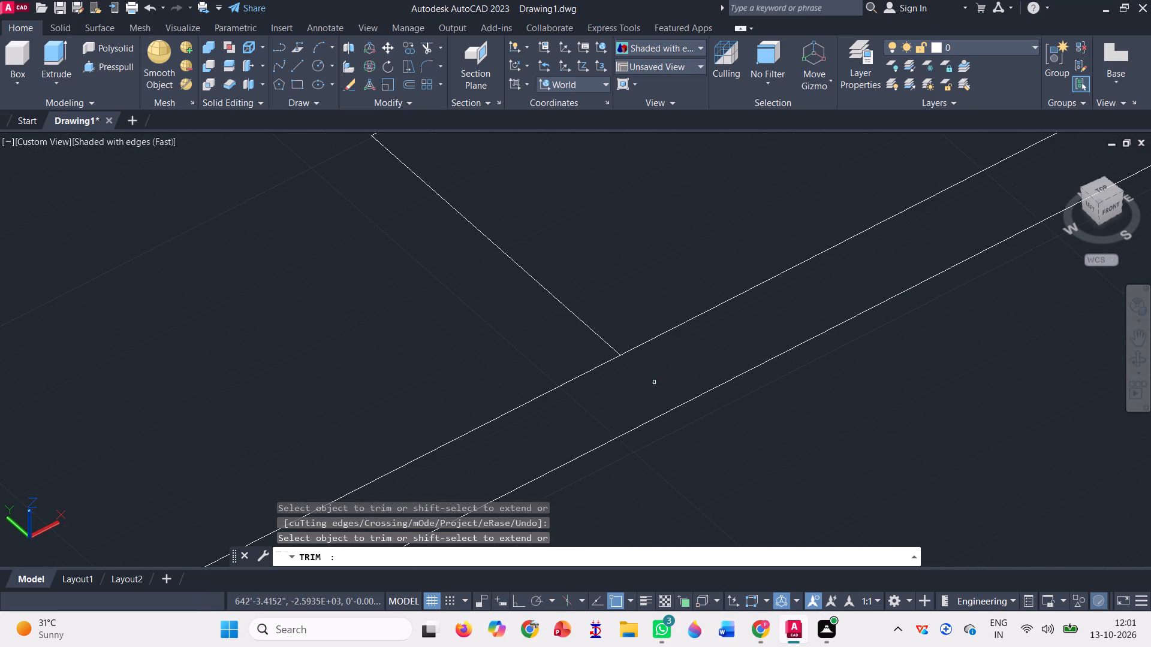
left_click(671, 325)
scroll(565, 401, "down", 2)
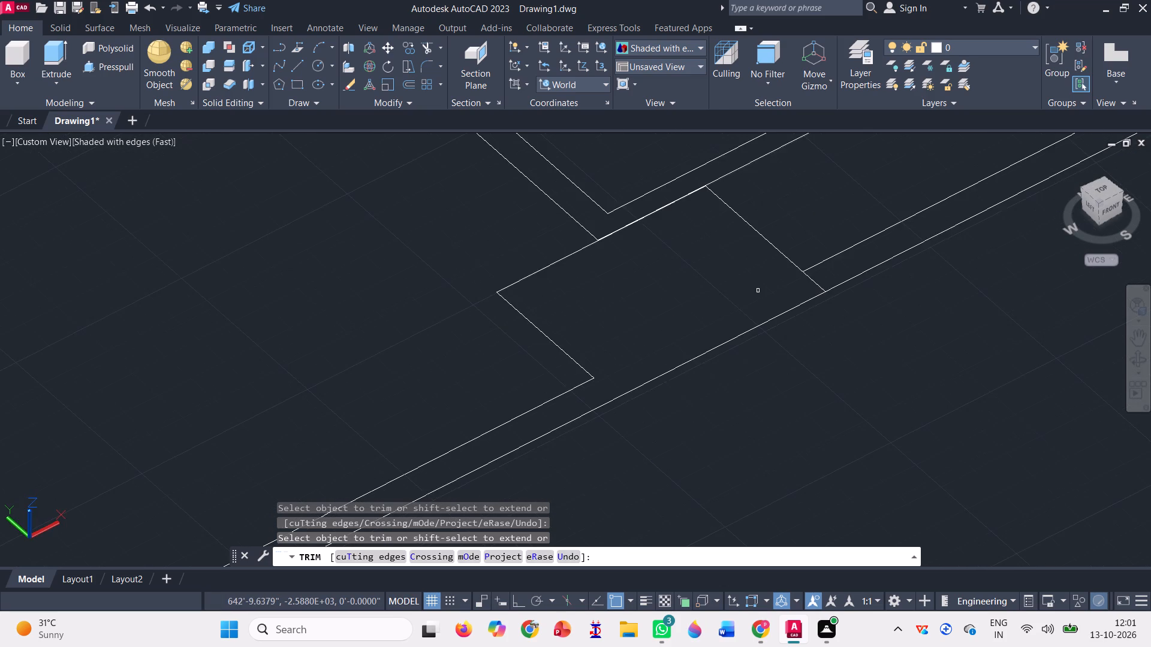
scroll(816, 254, "up", 3)
scroll(791, 349, "up", 2)
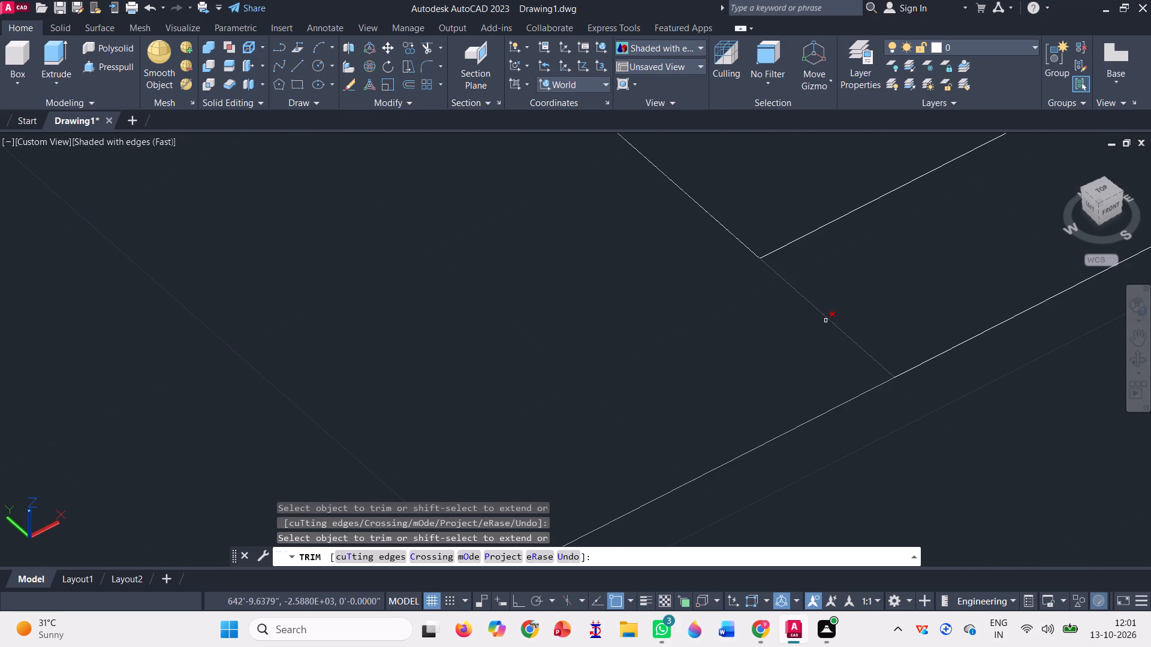
left_click(825, 319)
Trim the inner wall lines and column stubs at the southwest corner column of the plan.
scroll(825, 319, "down", 6)
scroll(897, 249, "down", 2)
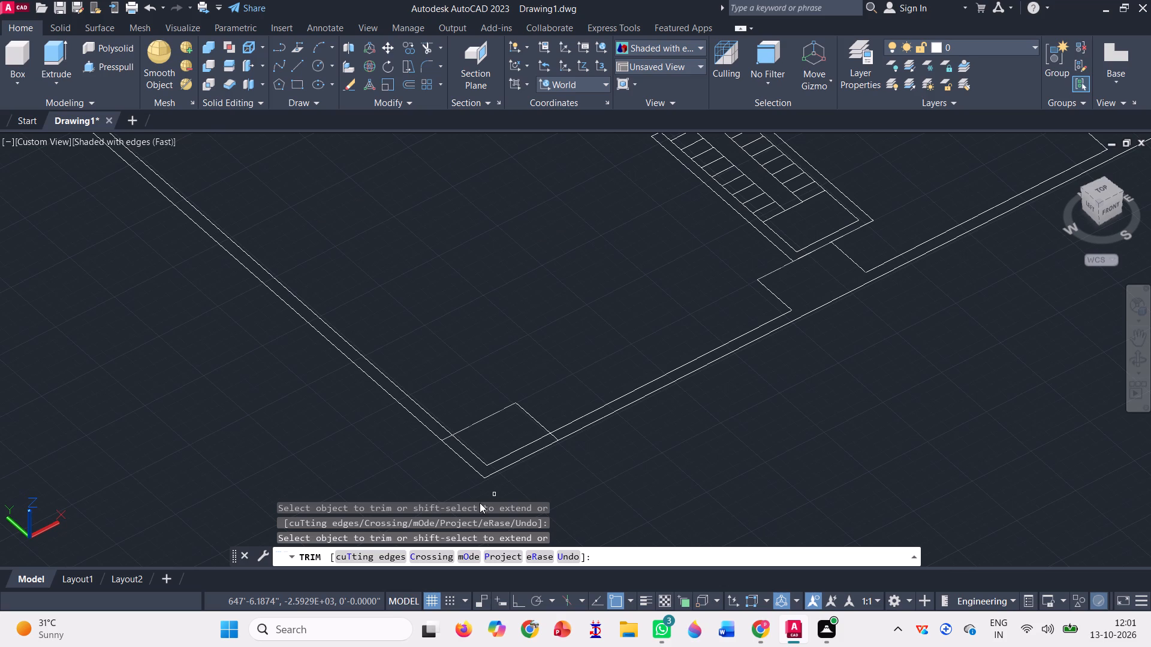
scroll(480, 486, "up", 4)
left_click(517, 392)
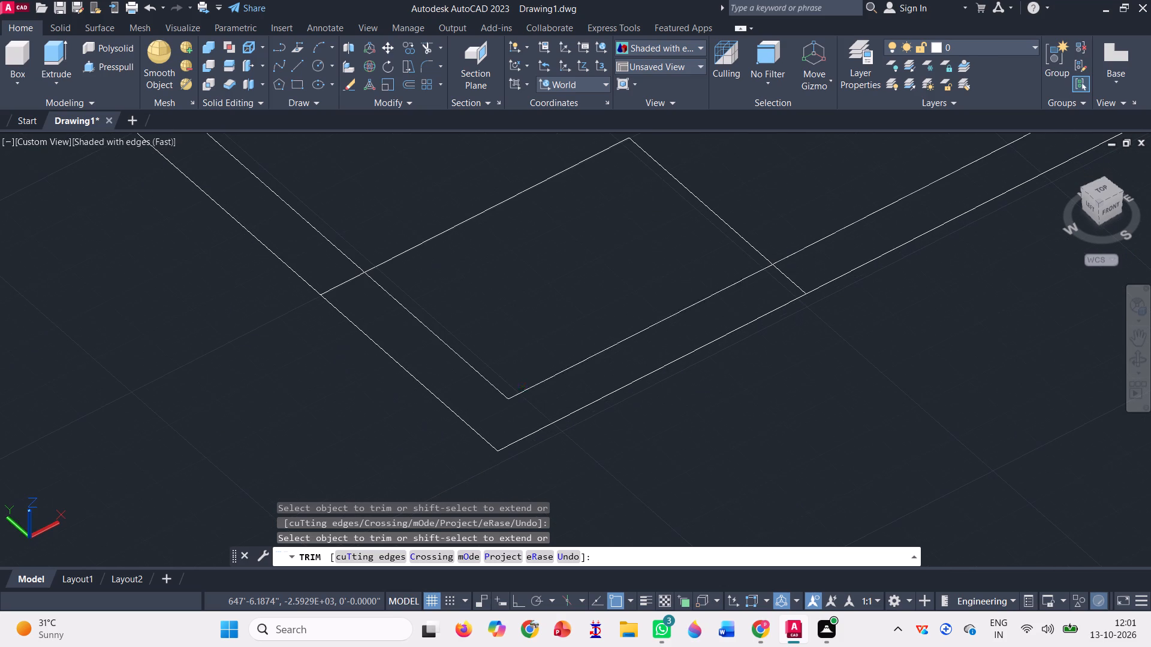
left_click(487, 384)
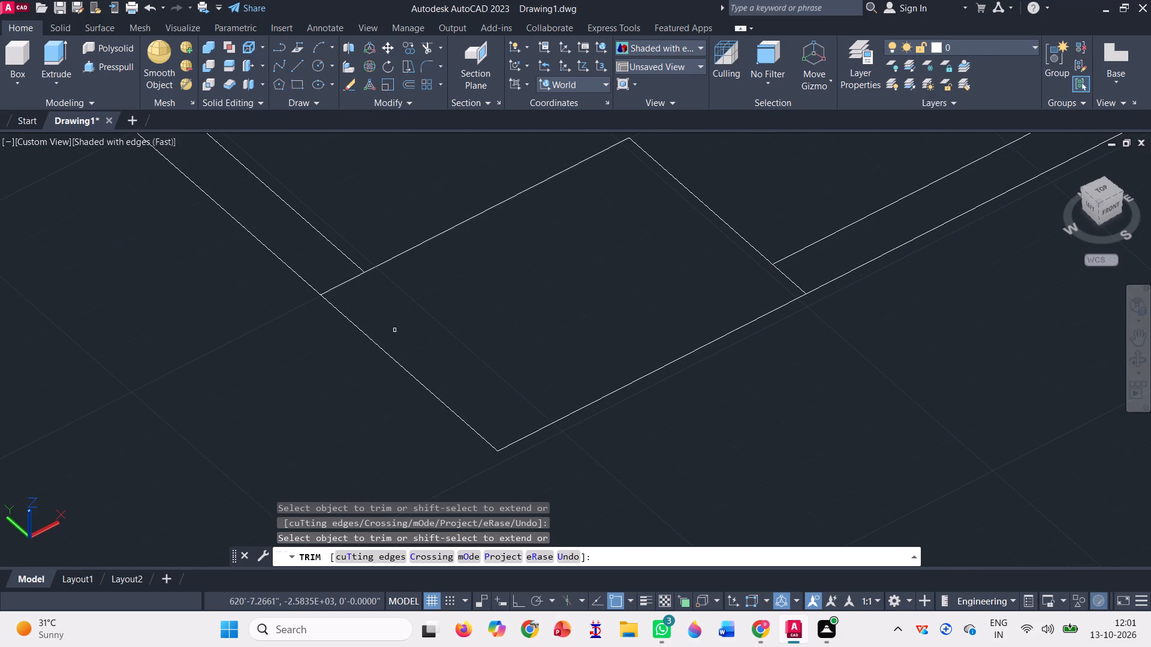
left_click(335, 285)
left_click(792, 279)
Trim the column stubs and inner wall line at the middle column of the long west wall, and end trimming.
scroll(854, 443, "down", 5)
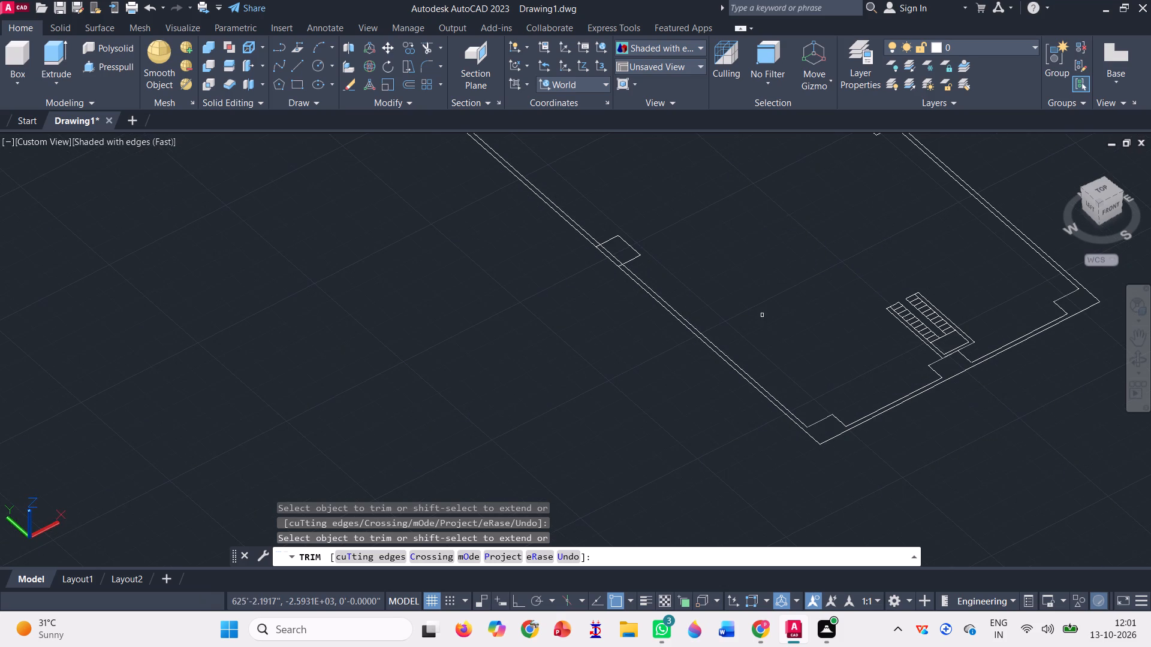
scroll(603, 247, "up", 6)
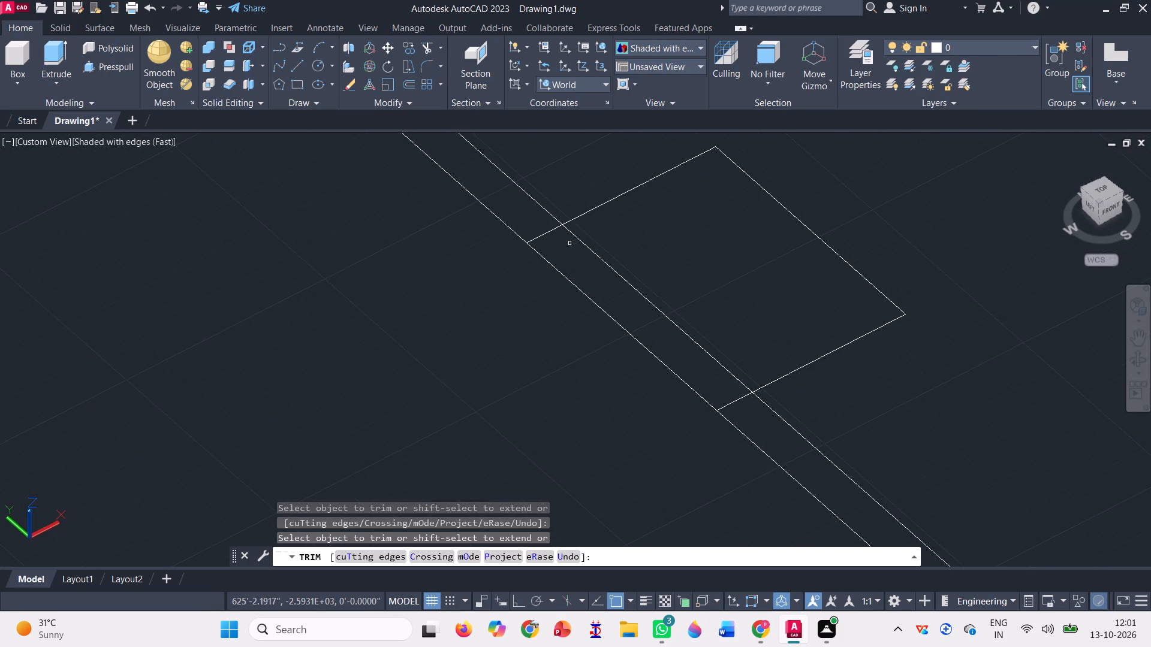
left_click(543, 234)
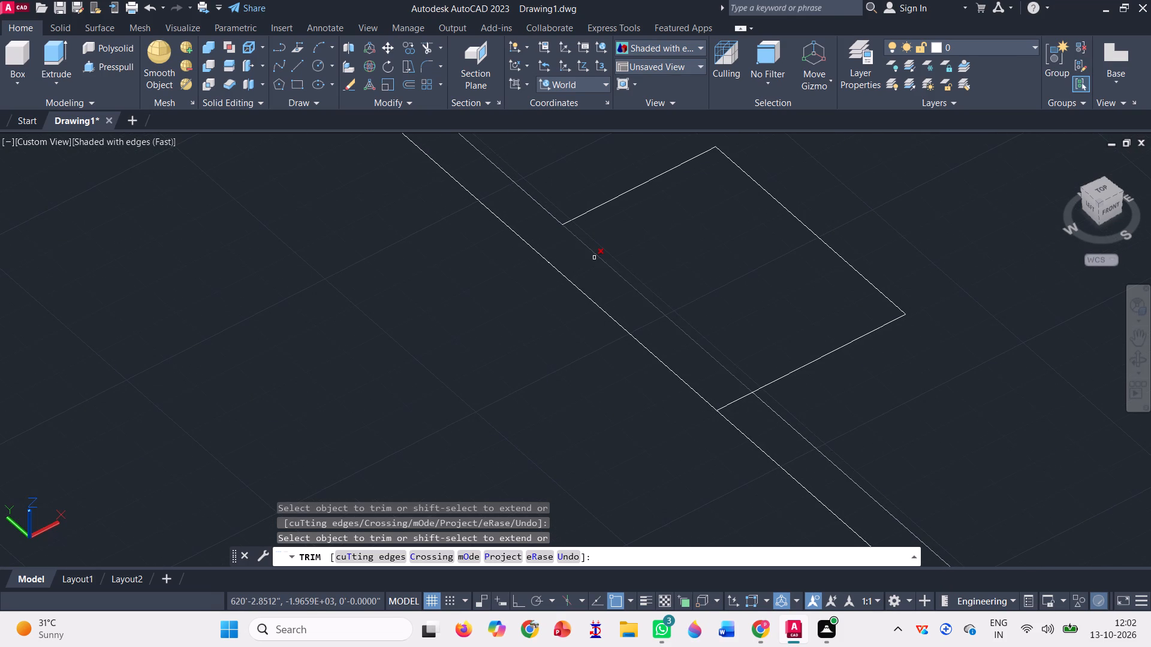
left_click(594, 257)
scroll(725, 410, "up", 2)
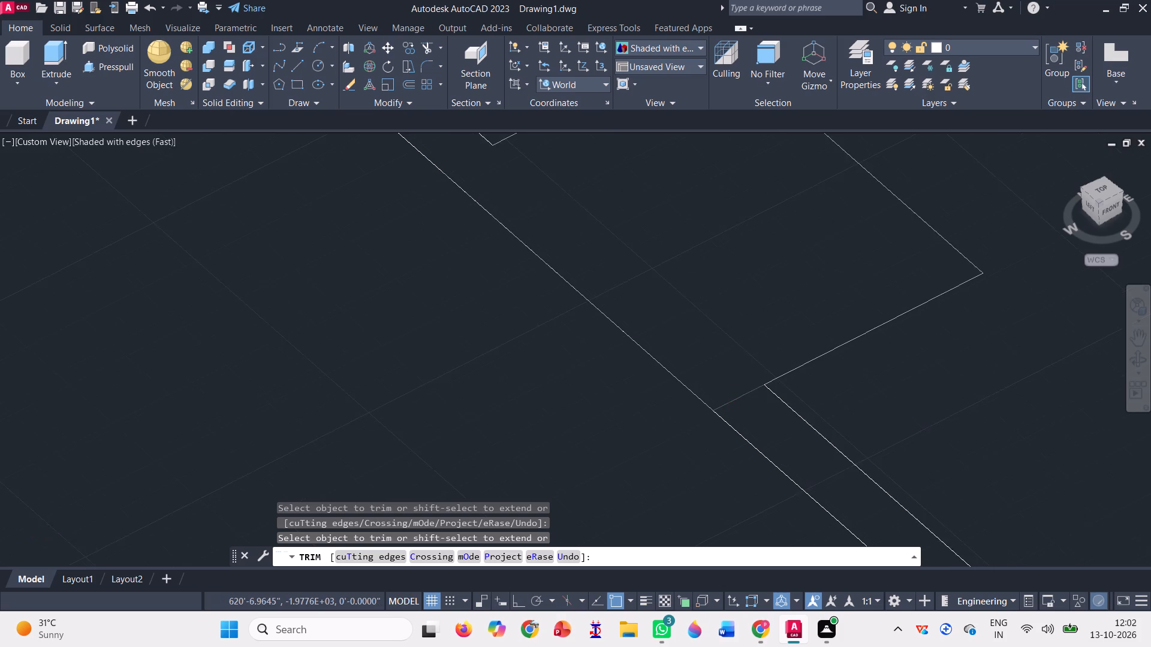
scroll(725, 409, "up", 1)
left_click(723, 398)
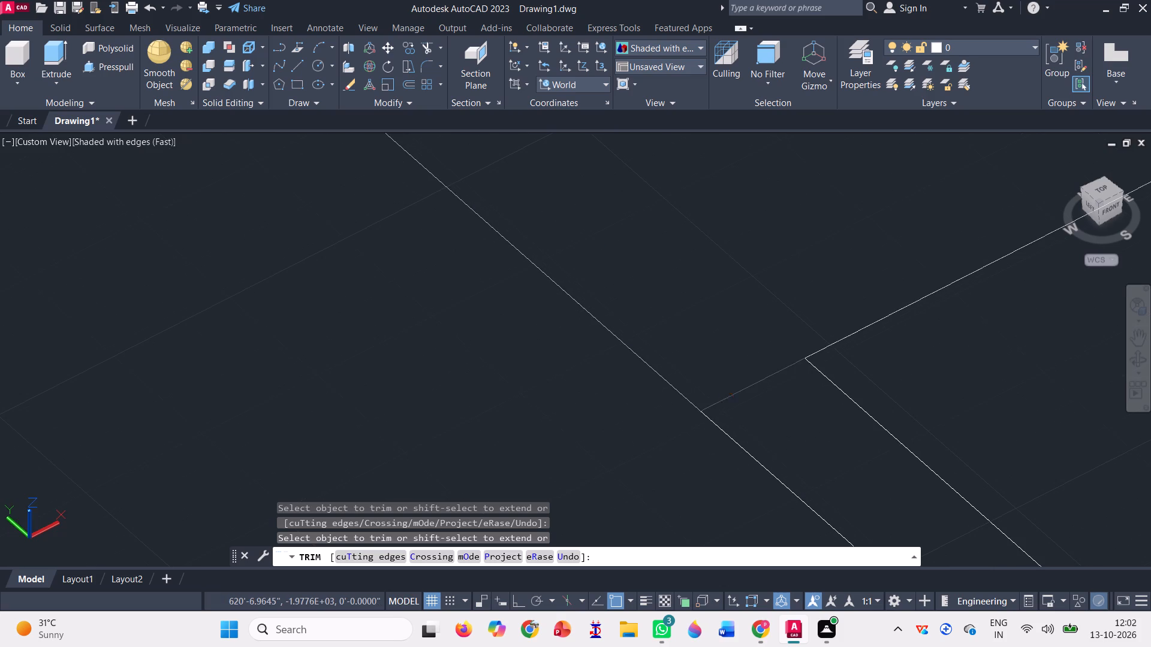
scroll(691, 442, "down", 3)
scroll(514, 416, "down", 4)
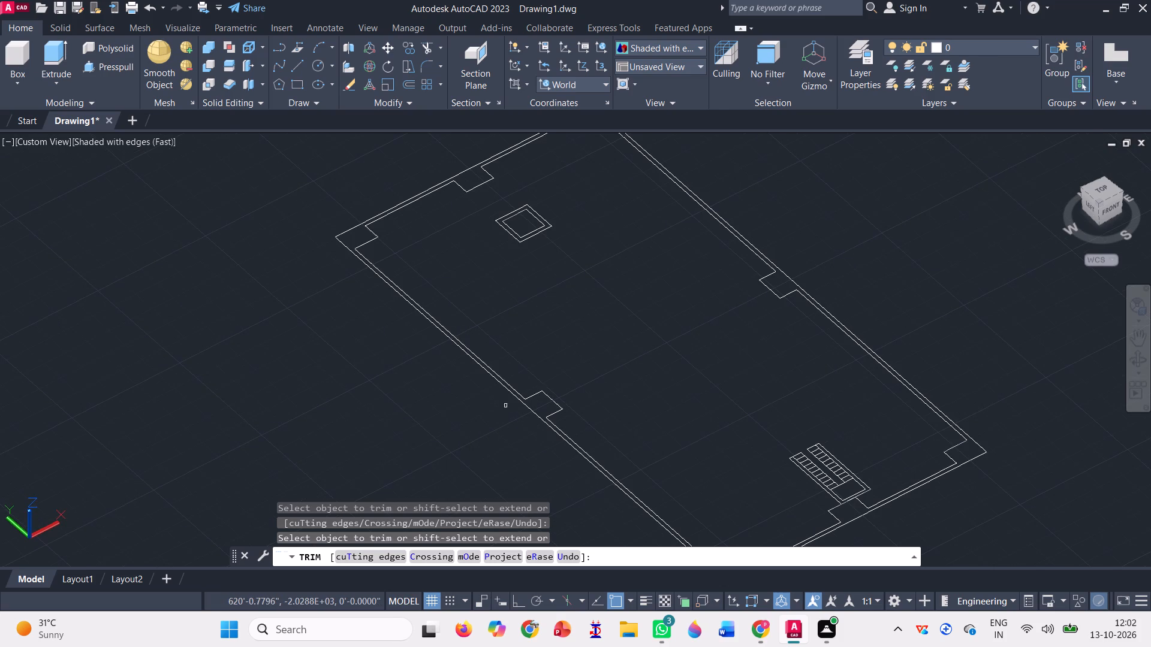
scroll(313, 298, "down", 1)
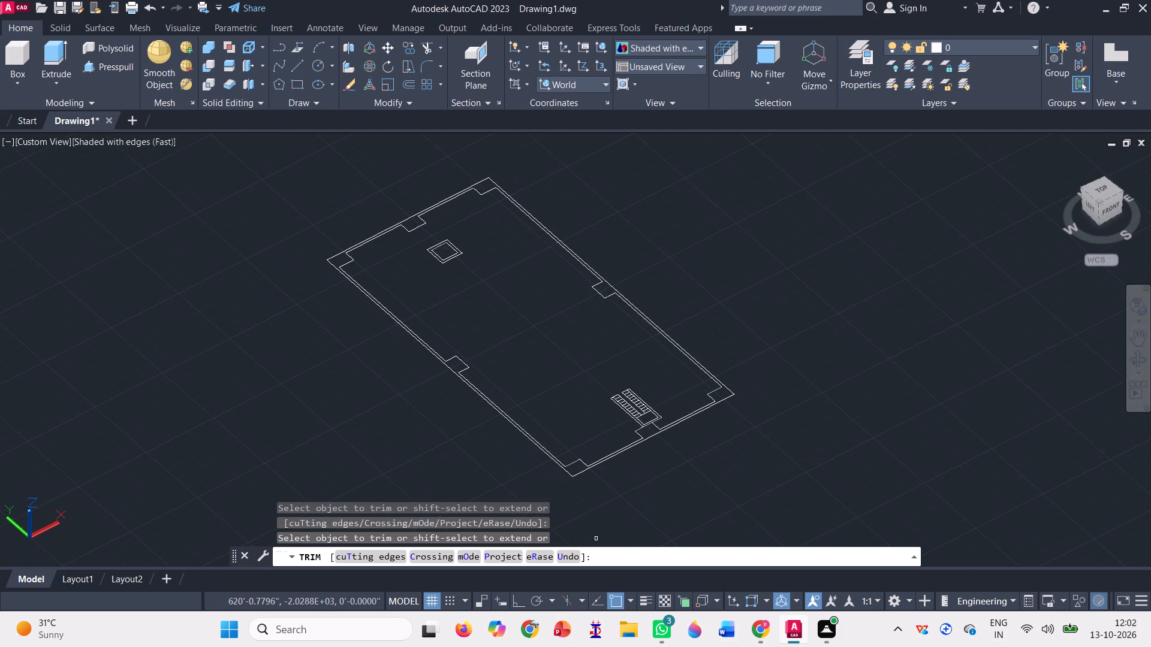
key("Escape")
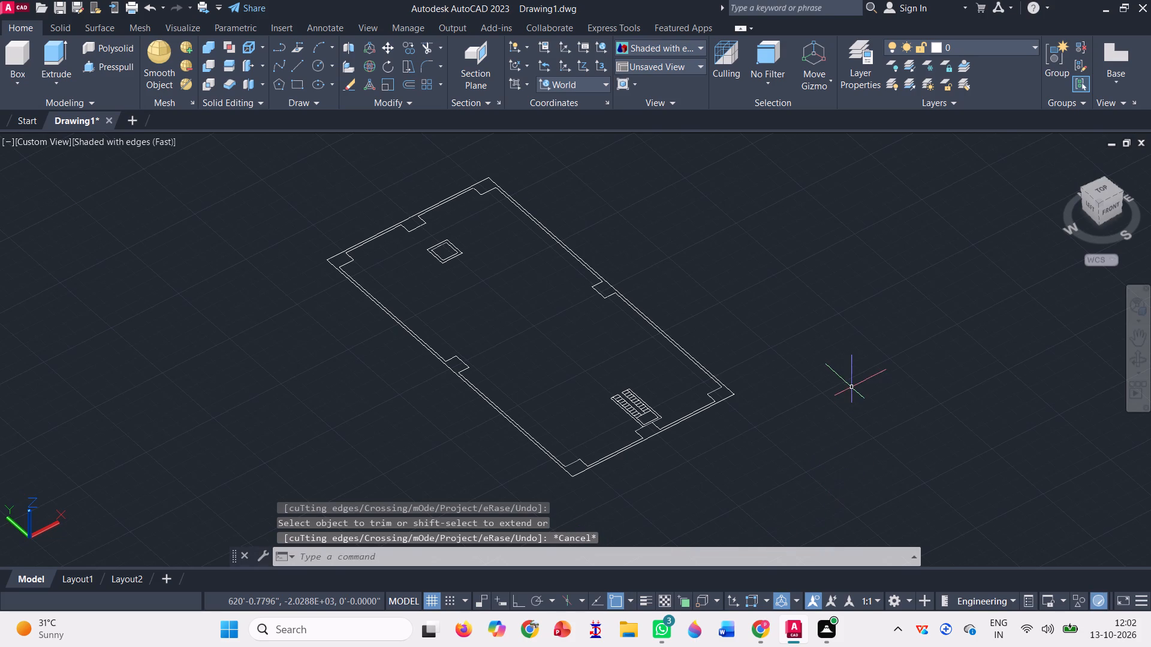
Join all the lines of the trimmed floor plan into polylines.
scroll(851, 386, "down", 1)
left_click(833, 493)
left_click(432, 241)
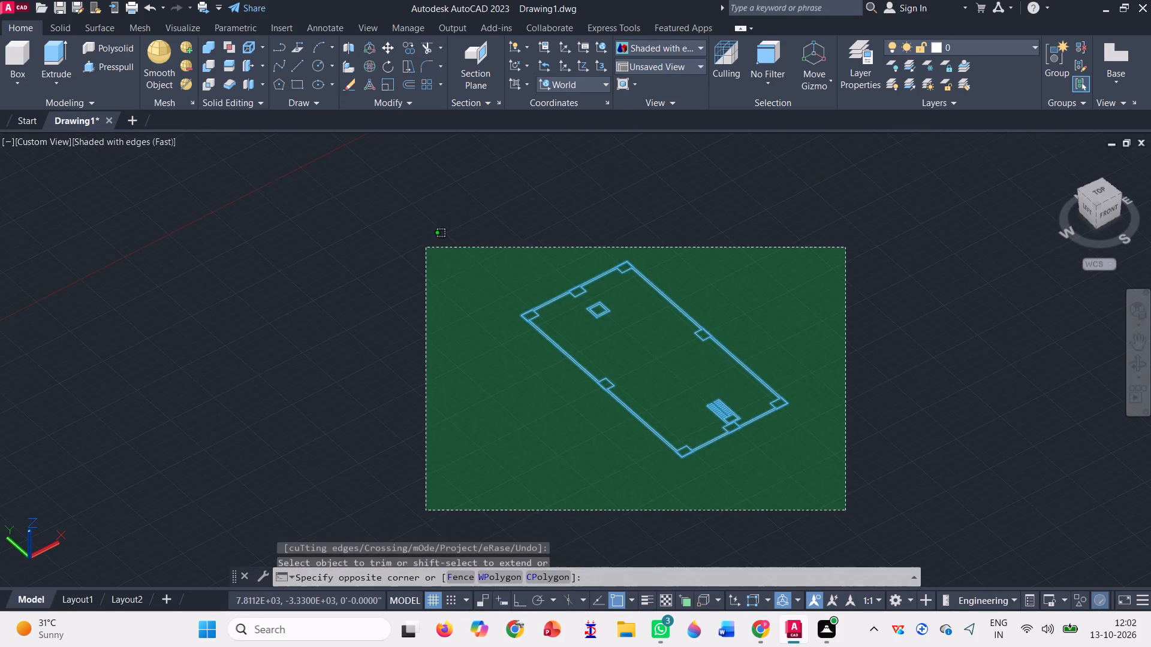
key("j")
key("Return")
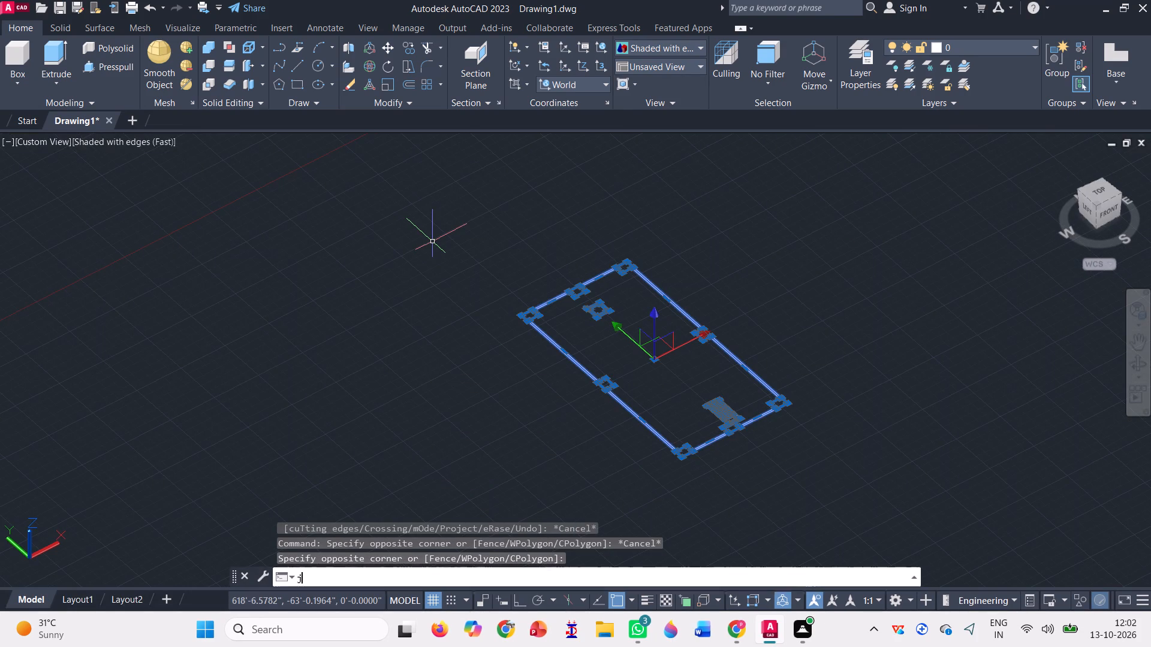
Create a box over the floor plan between opposite outer corners of its walls, 10' high.
scroll(505, 318, "up", 1)
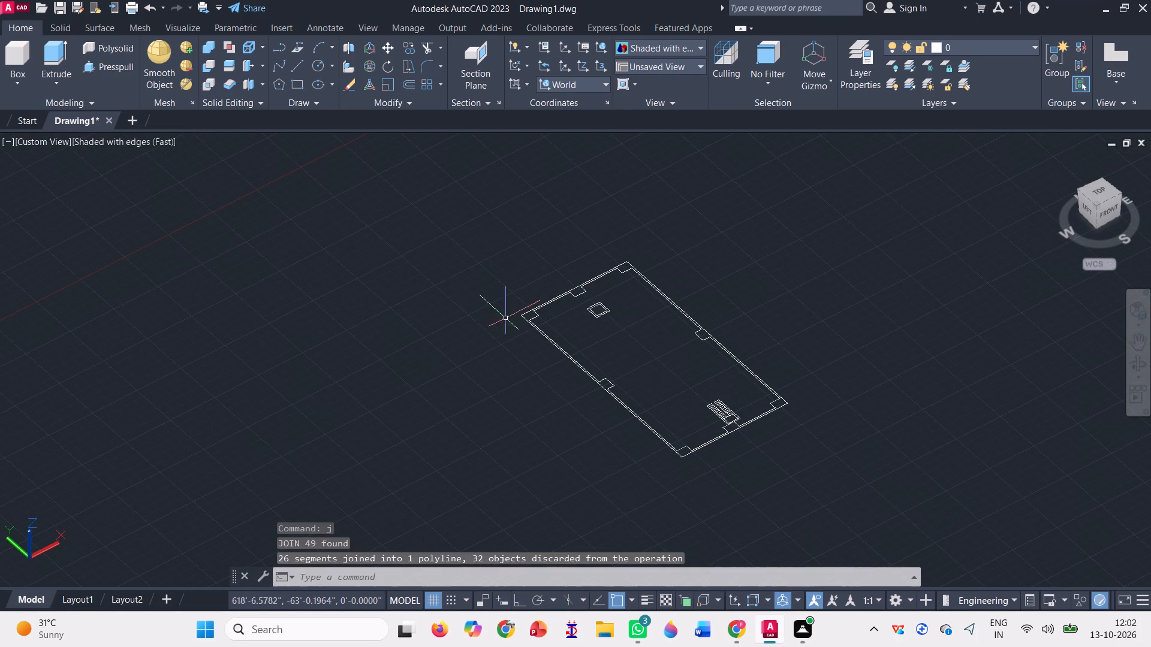
scroll(505, 318, "up", 1)
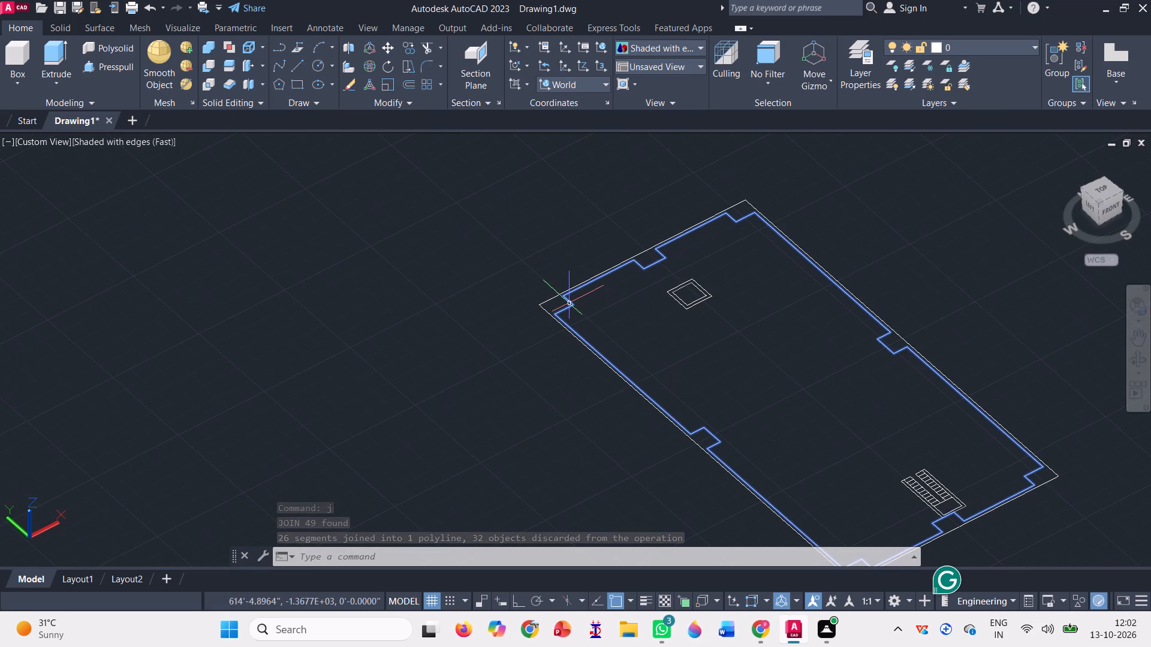
scroll(577, 288, "down", 1)
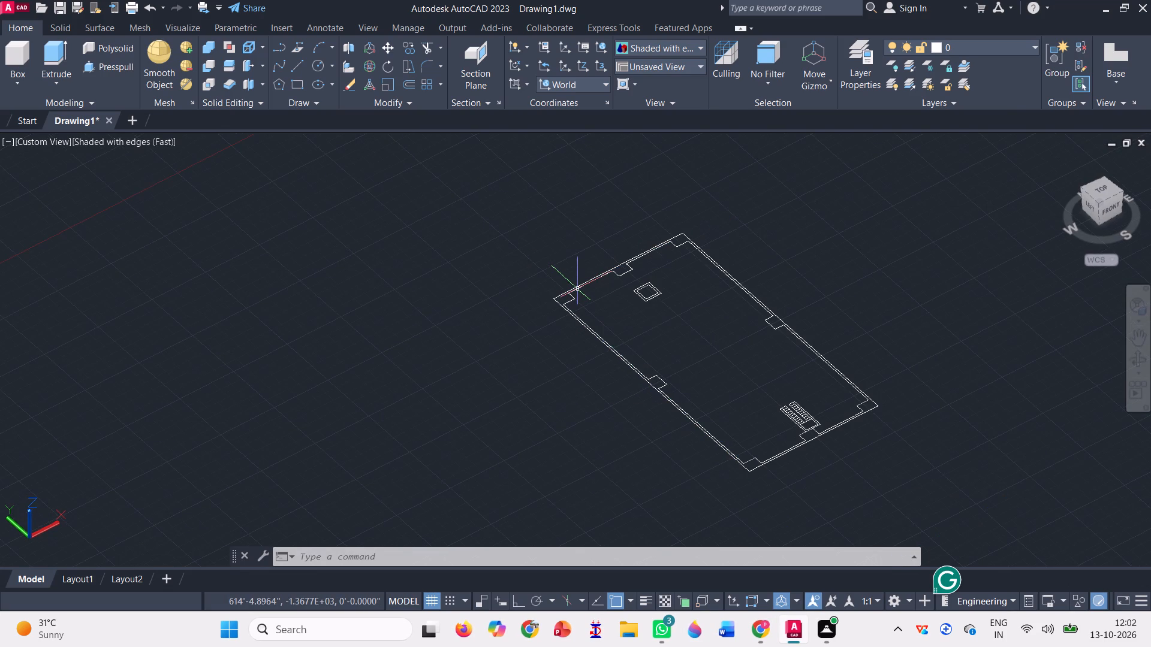
scroll(615, 274, "down", 2)
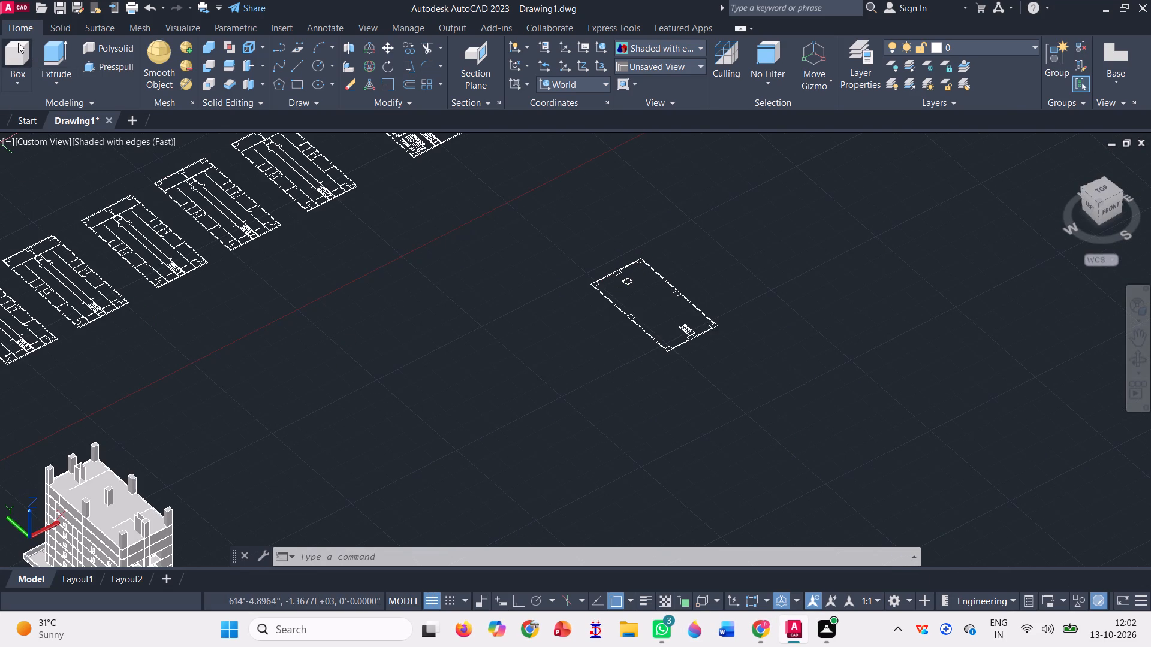
left_click(18, 43)
scroll(686, 331, "up", 3)
scroll(671, 195, "up", 2)
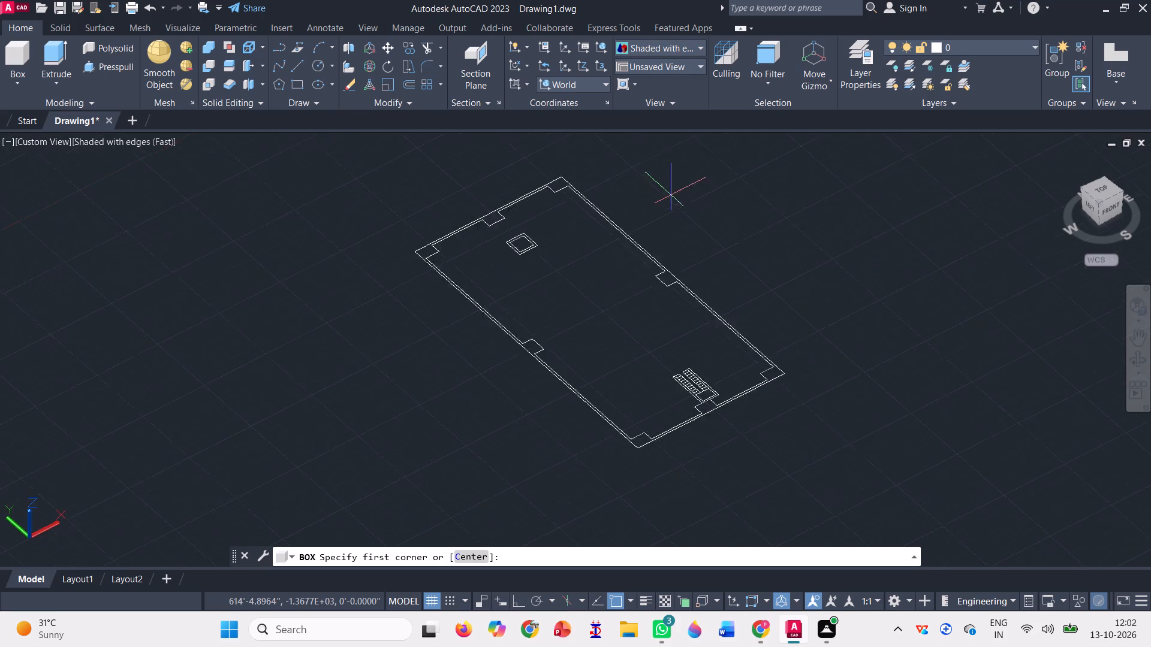
scroll(671, 194, "up", 1)
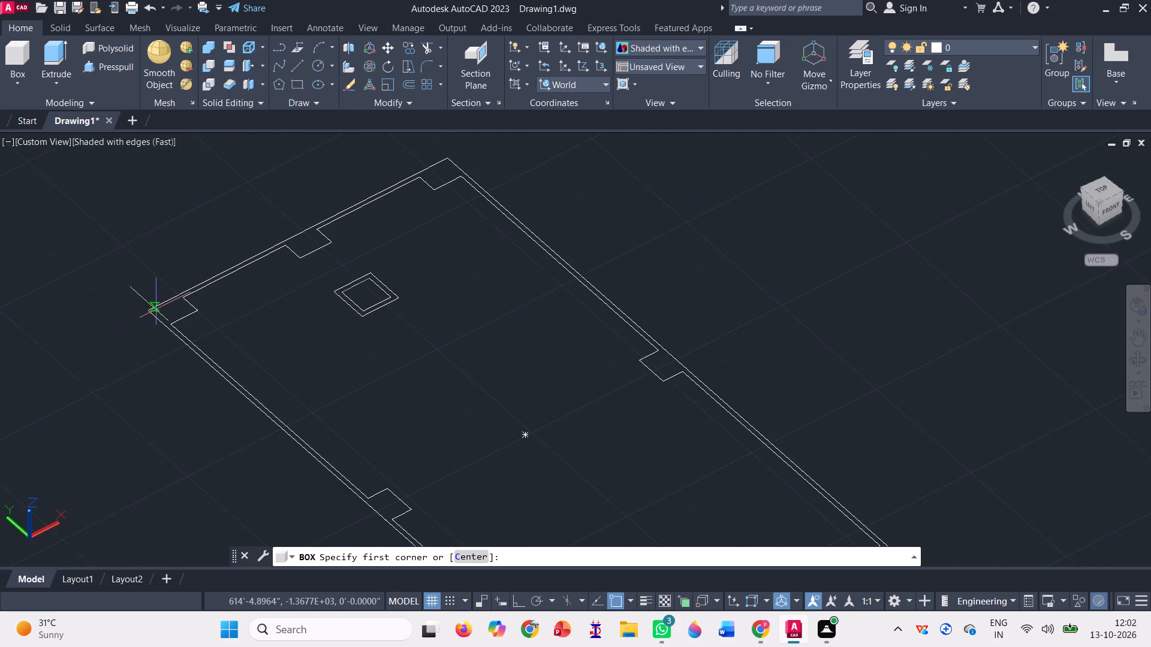
left_click(147, 311)
scroll(150, 268, "down", 3)
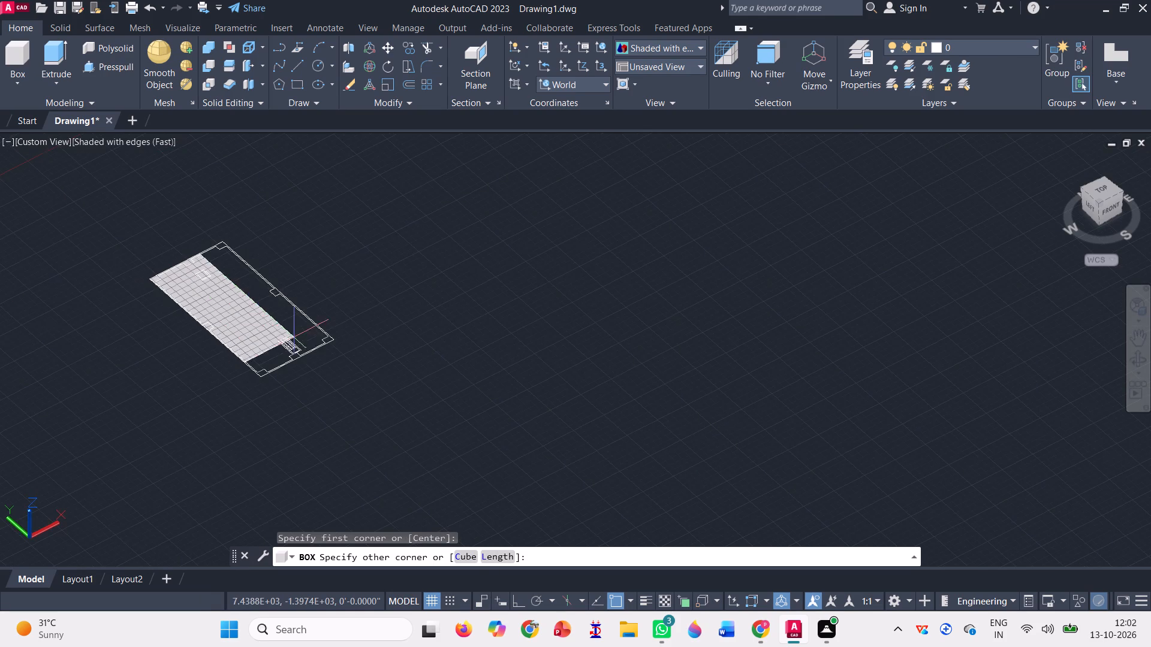
scroll(365, 325, "up", 3)
scroll(293, 346, "up", 3)
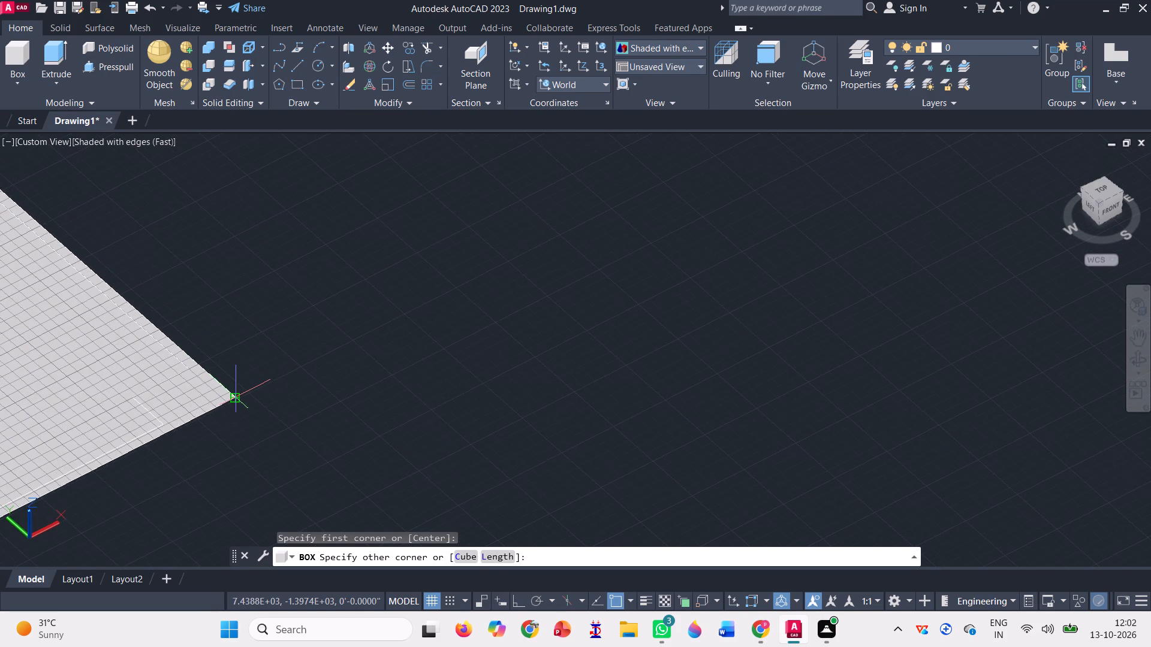
left_click(237, 398)
scroll(671, 337, "down", 4)
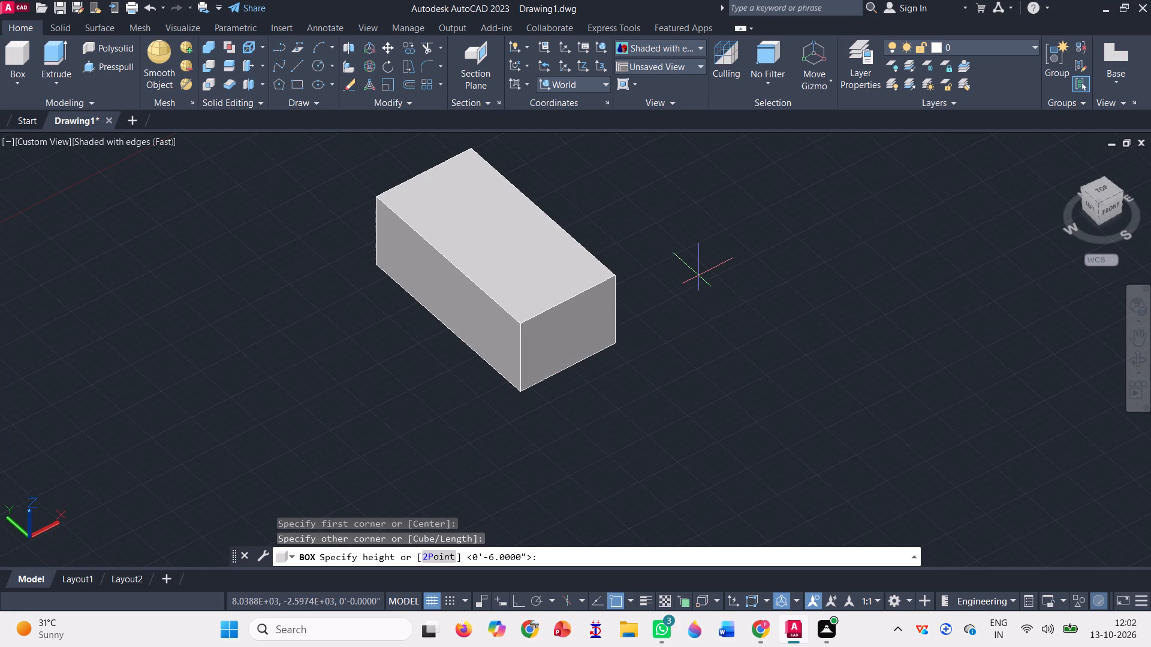
type("10'")
key("Return")
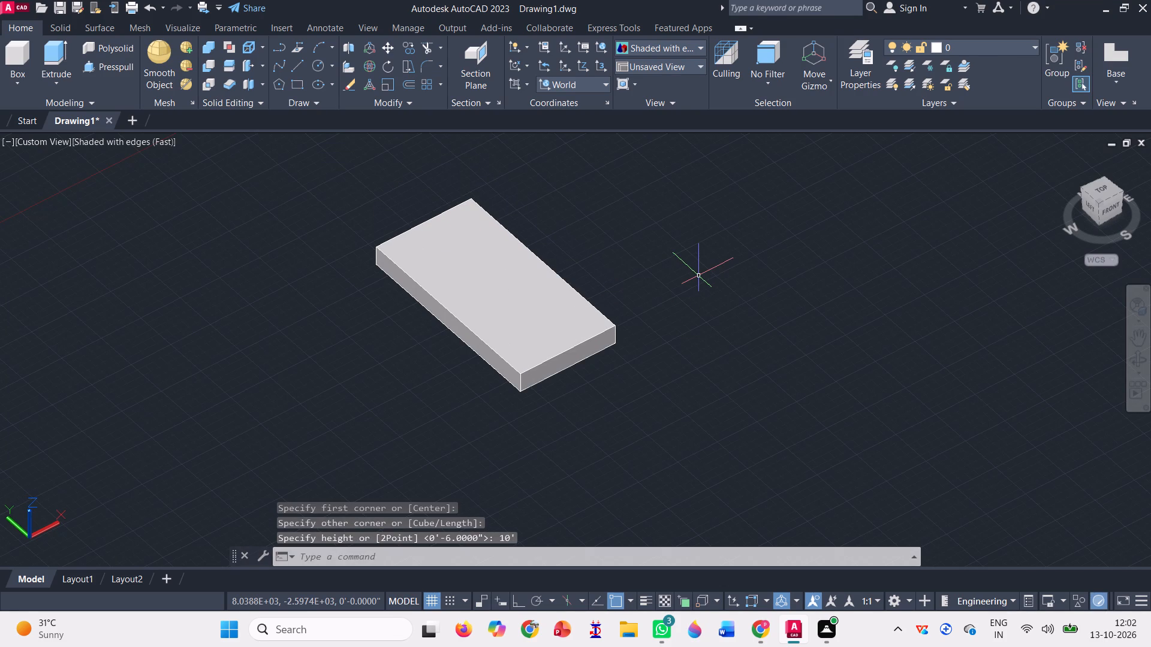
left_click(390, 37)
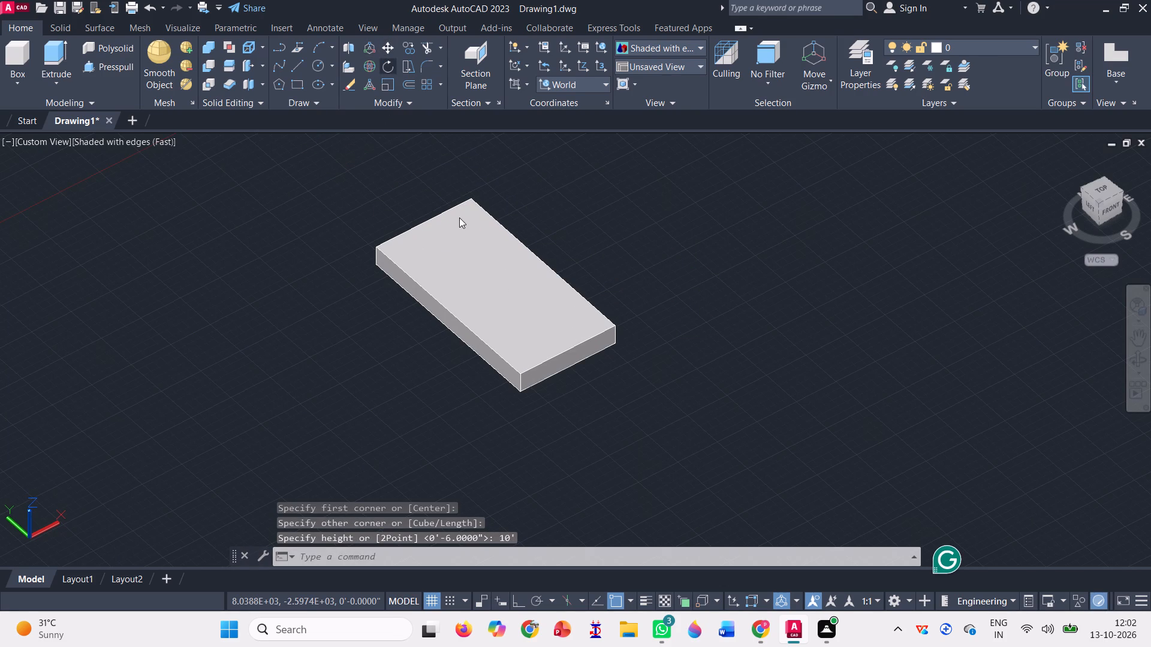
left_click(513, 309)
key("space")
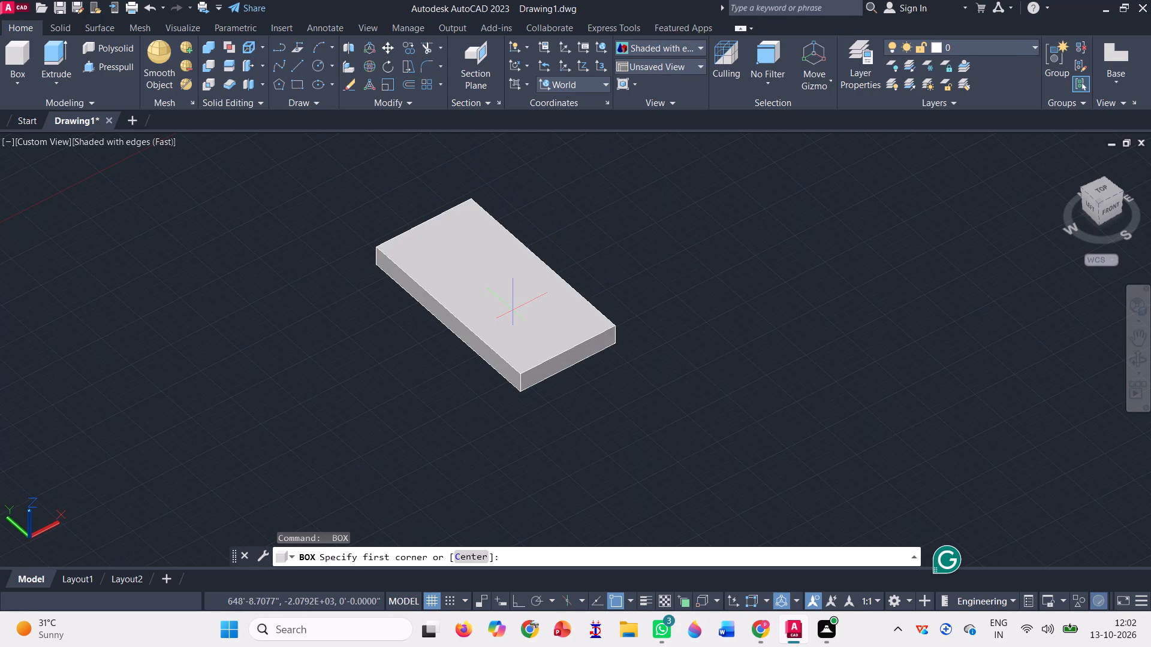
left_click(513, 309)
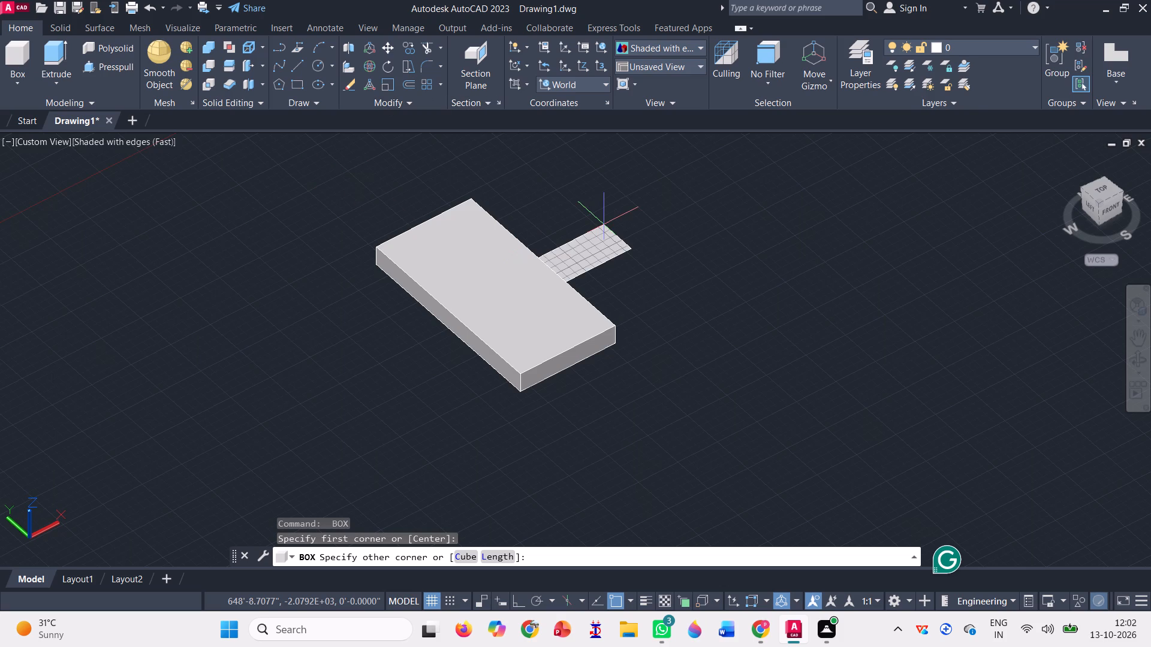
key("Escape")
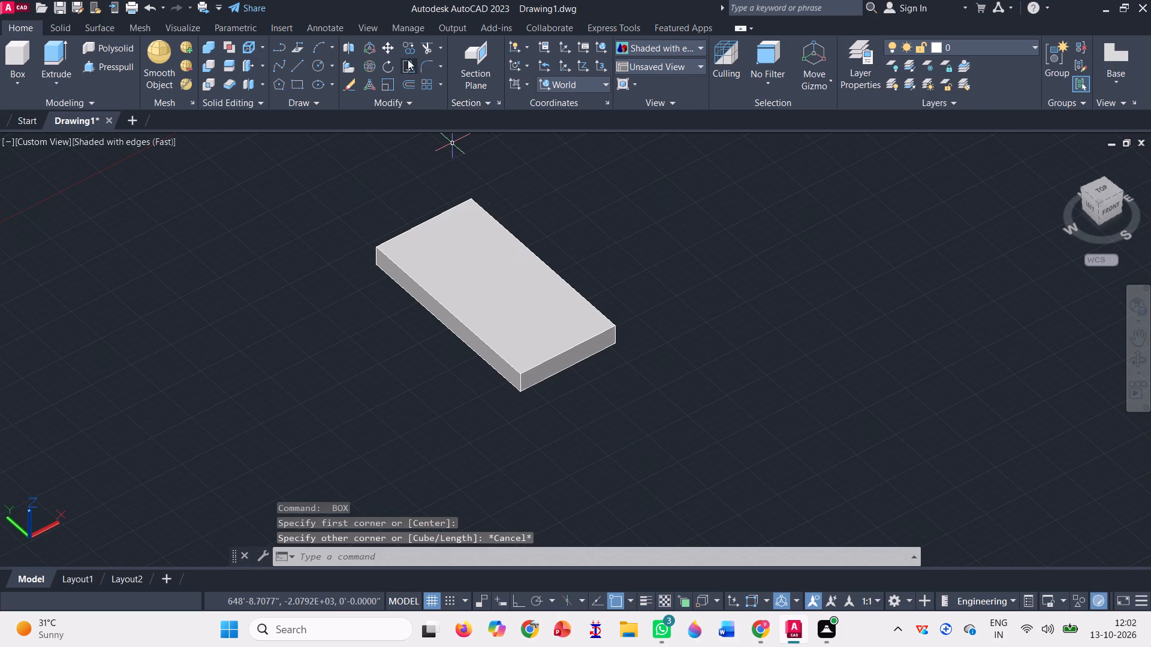
Move the 10' high box off the floor plan into the empty area to its west.
left_click(392, 49)
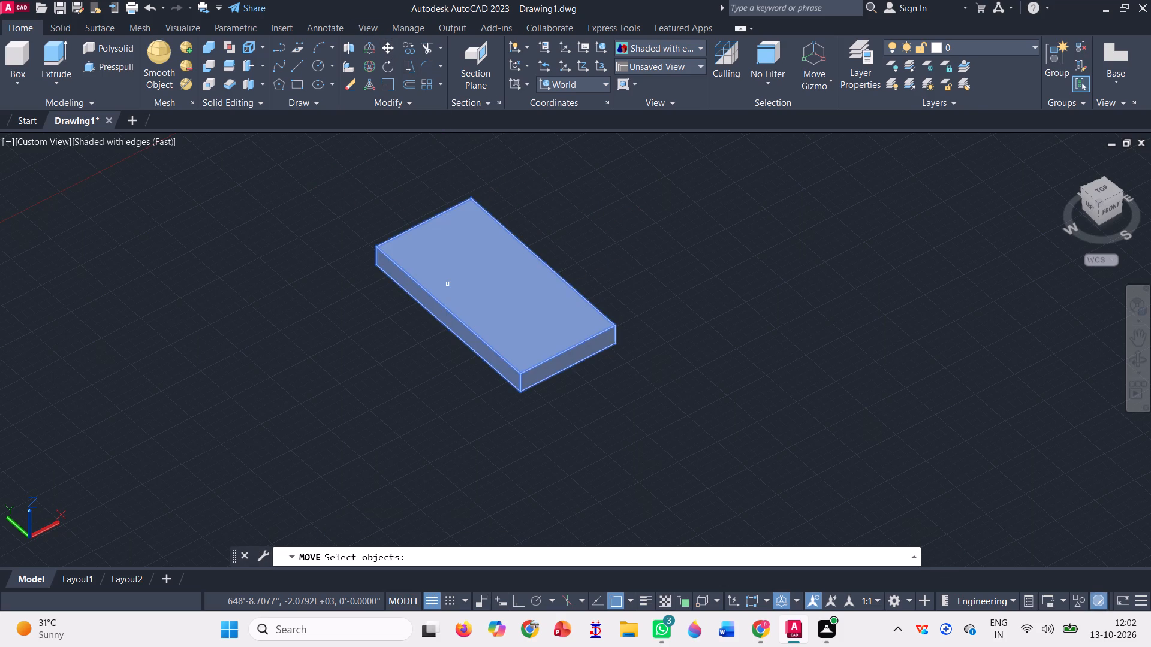
left_click(447, 283)
key("Return")
left_click(447, 283)
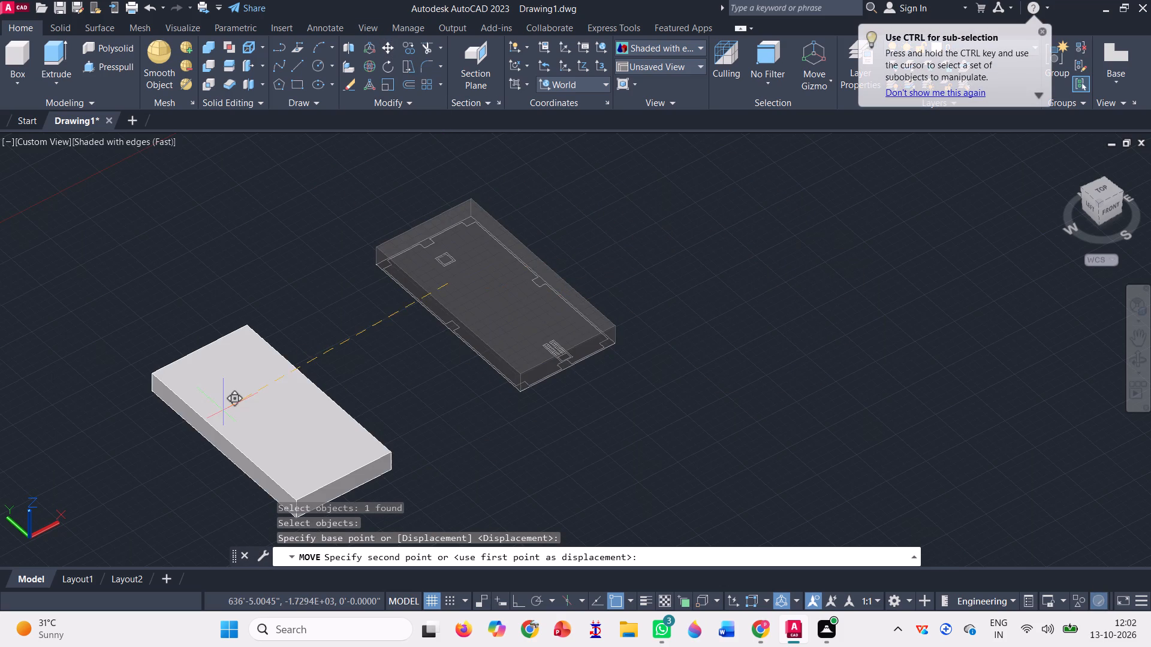
left_click(223, 408)
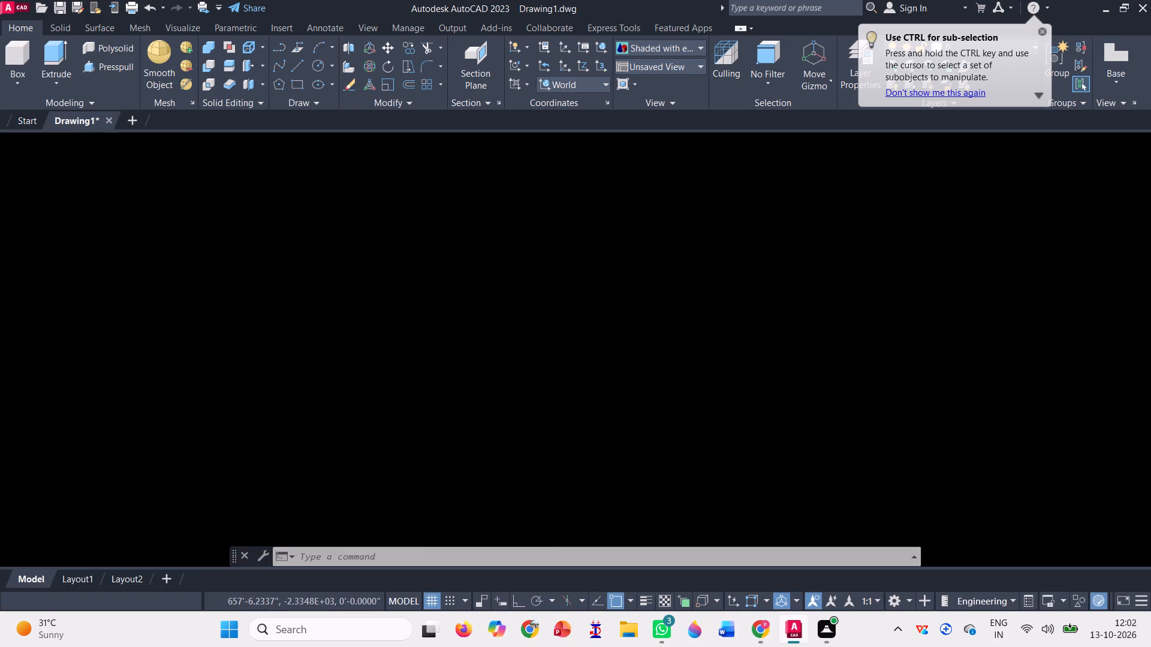
Move the joined wall outlines onto the top of the 10' high box, aligning their northwest outer corner with the box's top corner.
left_click(389, 46)
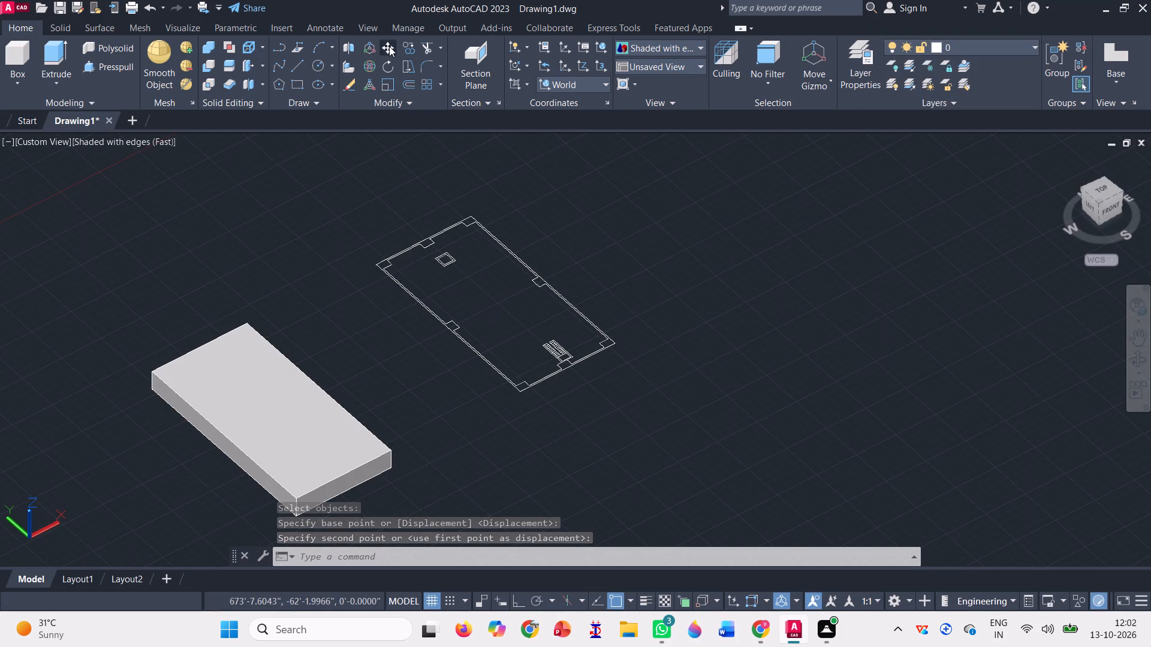
left_click(402, 280)
left_click(351, 233)
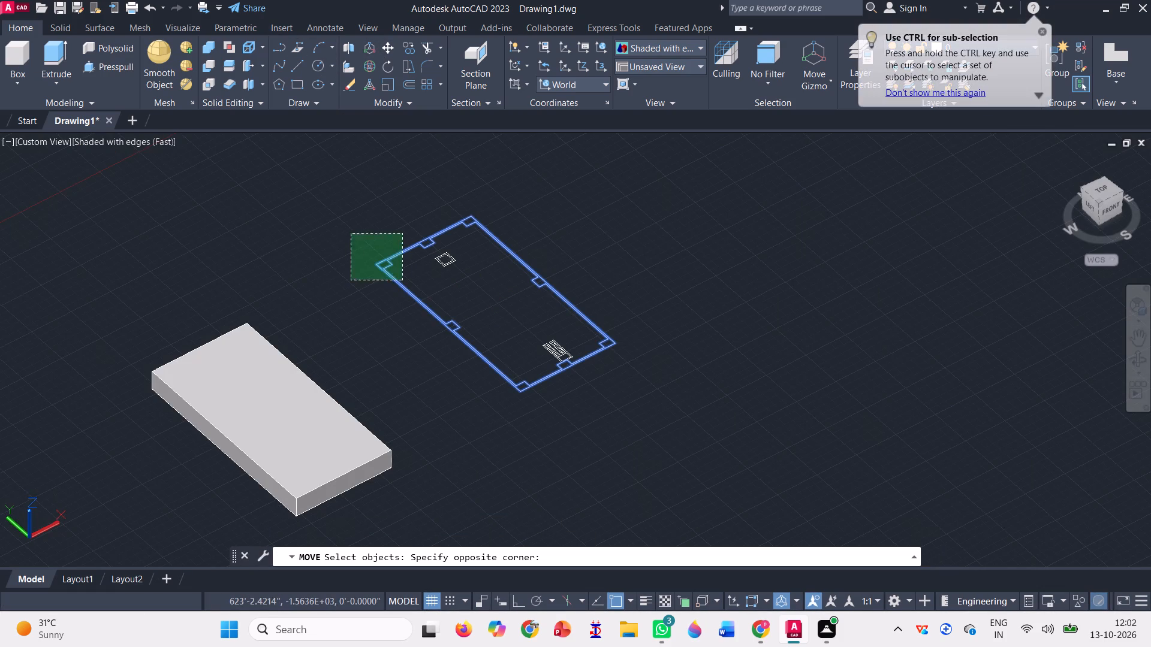
key("space")
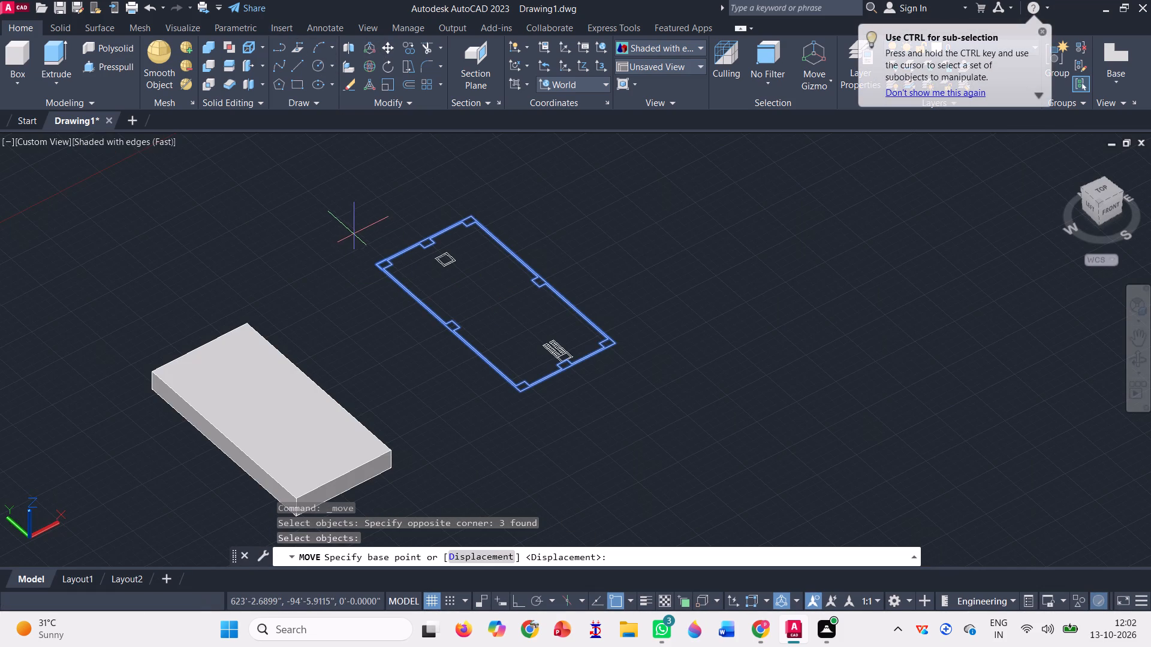
scroll(349, 304, "up", 3)
scroll(423, 177, "up", 1)
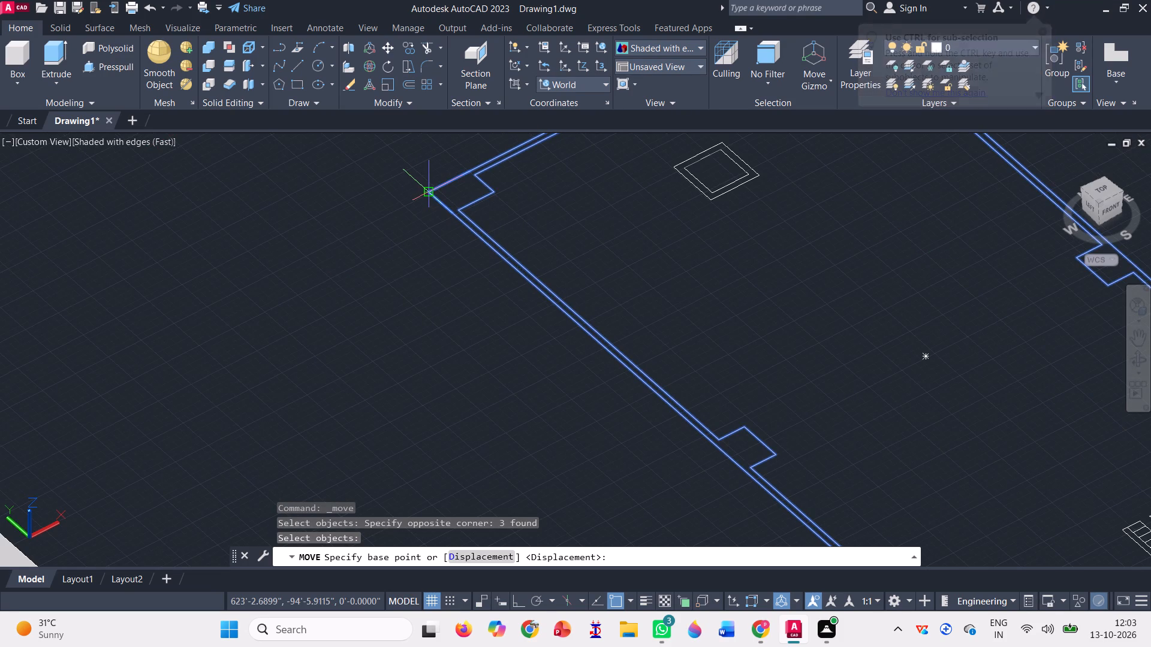
left_click(429, 191)
scroll(535, 170, "down", 2)
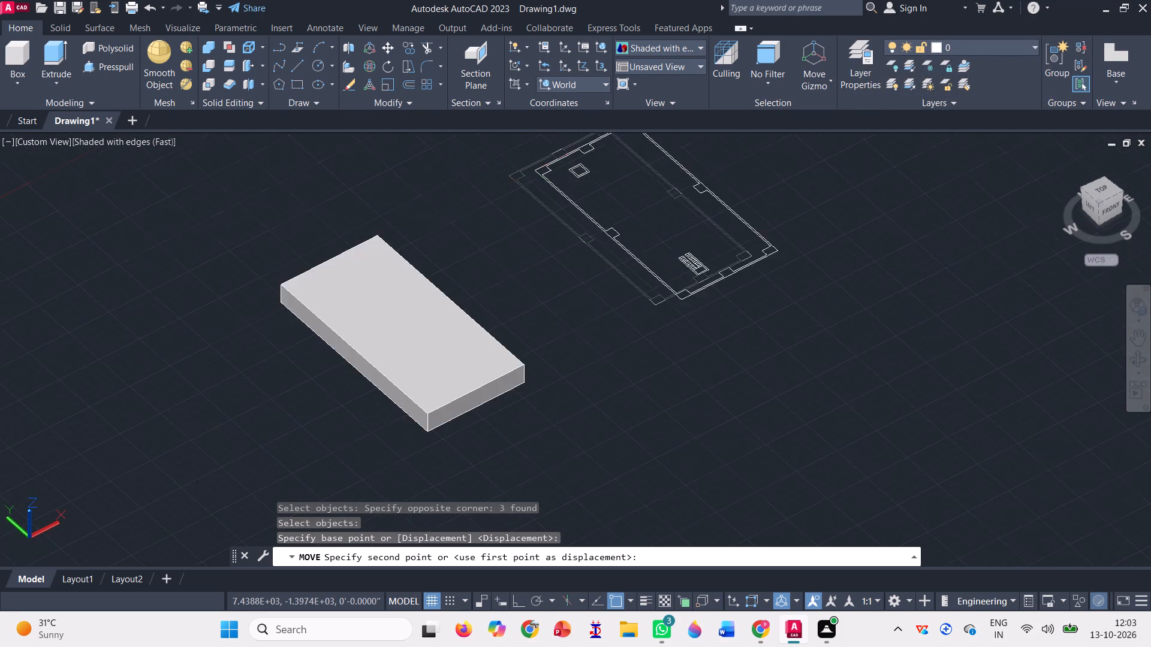
scroll(535, 170, "down", 3)
scroll(433, 211, "up", 6)
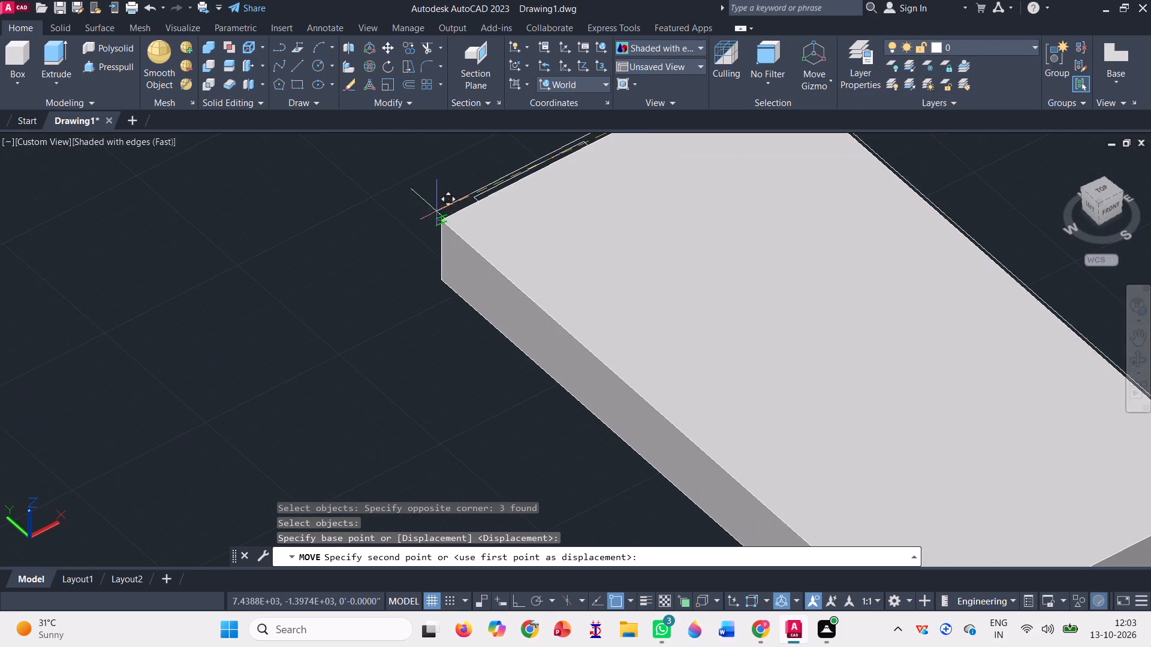
left_click(444, 220)
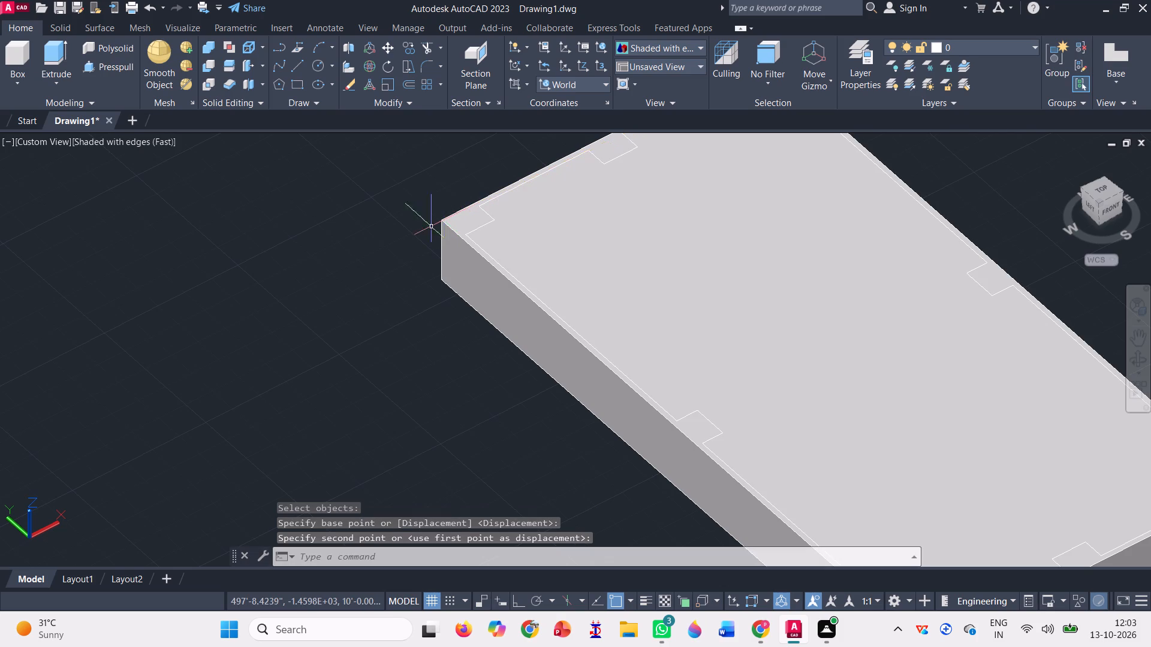
Presspull the area inside the inner wall outline down through the full box, leaving only the perimeter walls and column projections.
scroll(421, 233, "down", 2)
scroll(498, 304, "down", 1)
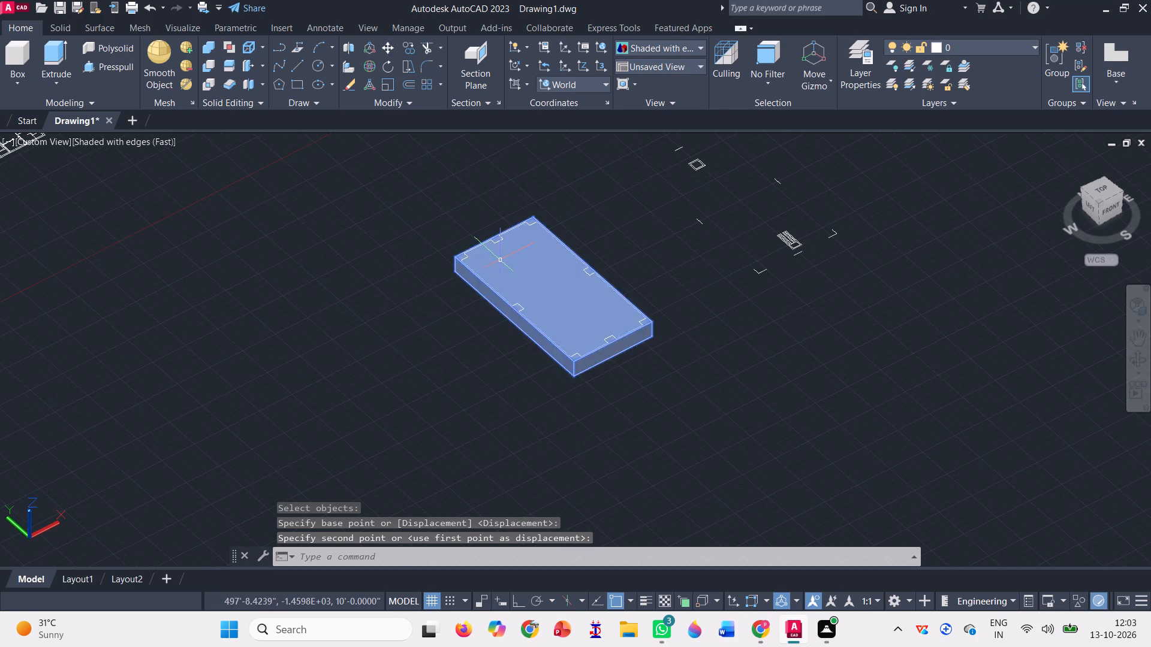
scroll(500, 258, "up", 1)
left_click(100, 62)
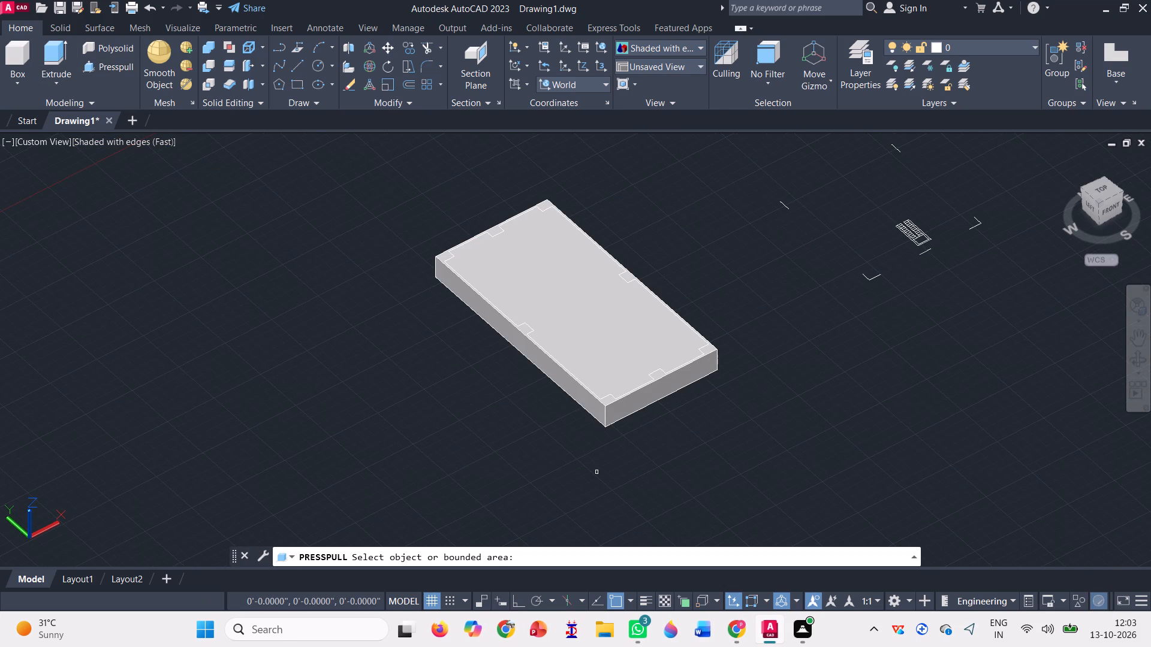
scroll(595, 471, "down", 1)
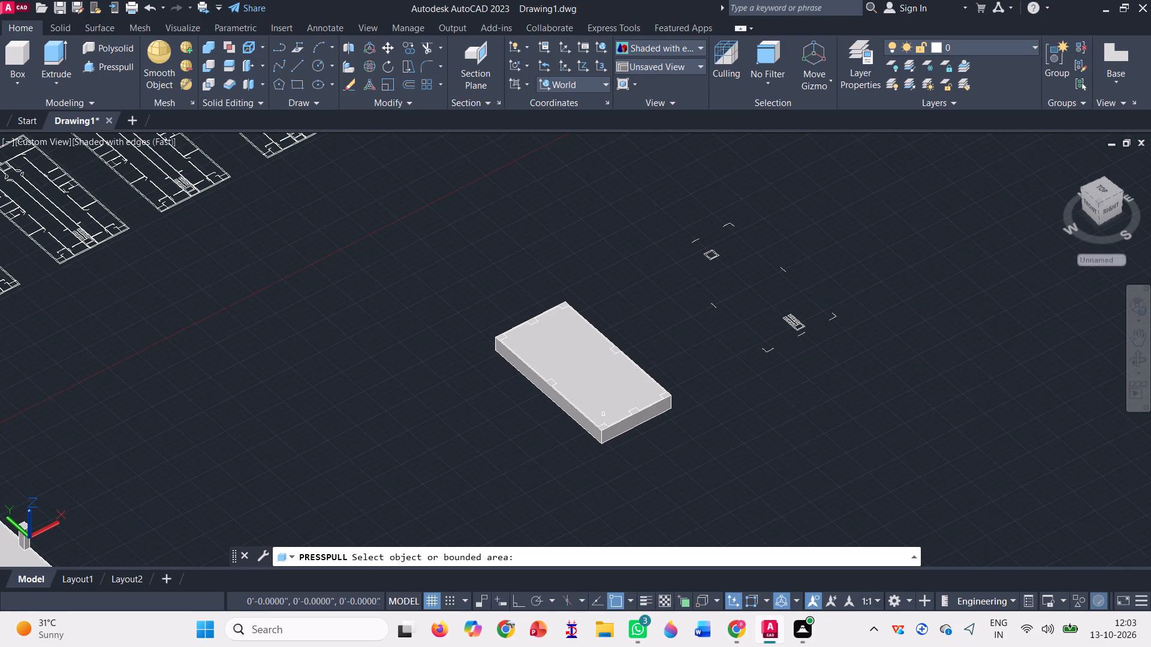
left_click(598, 383)
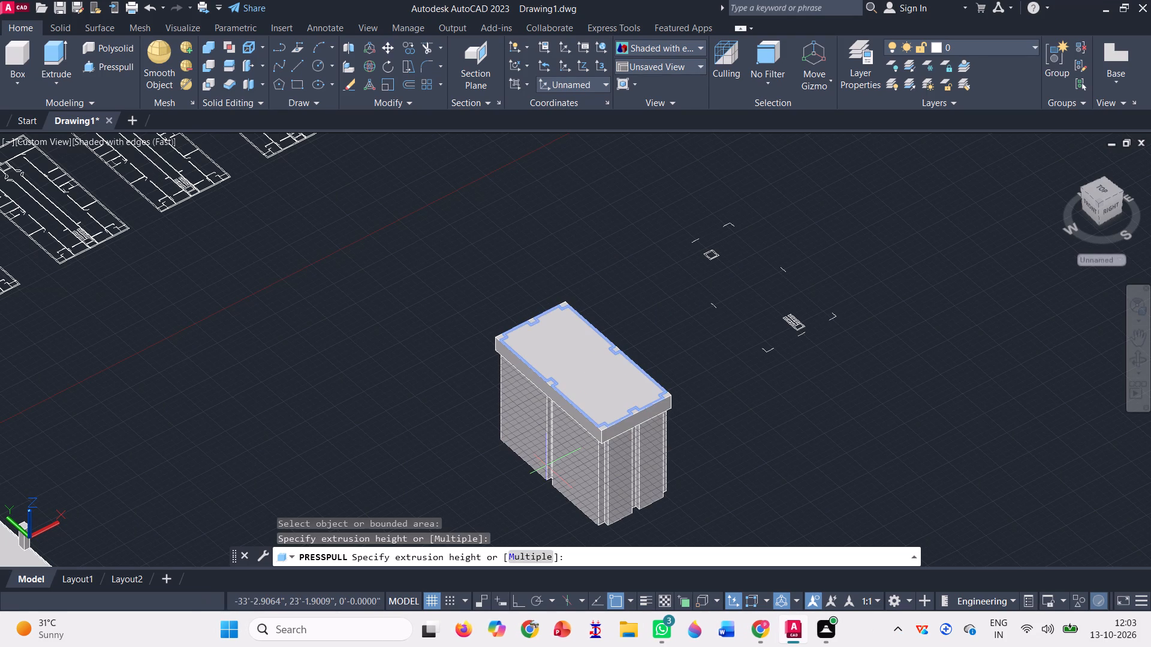
left_click(542, 469)
scroll(552, 321, "down", 1)
scroll(616, 311, "down", 1)
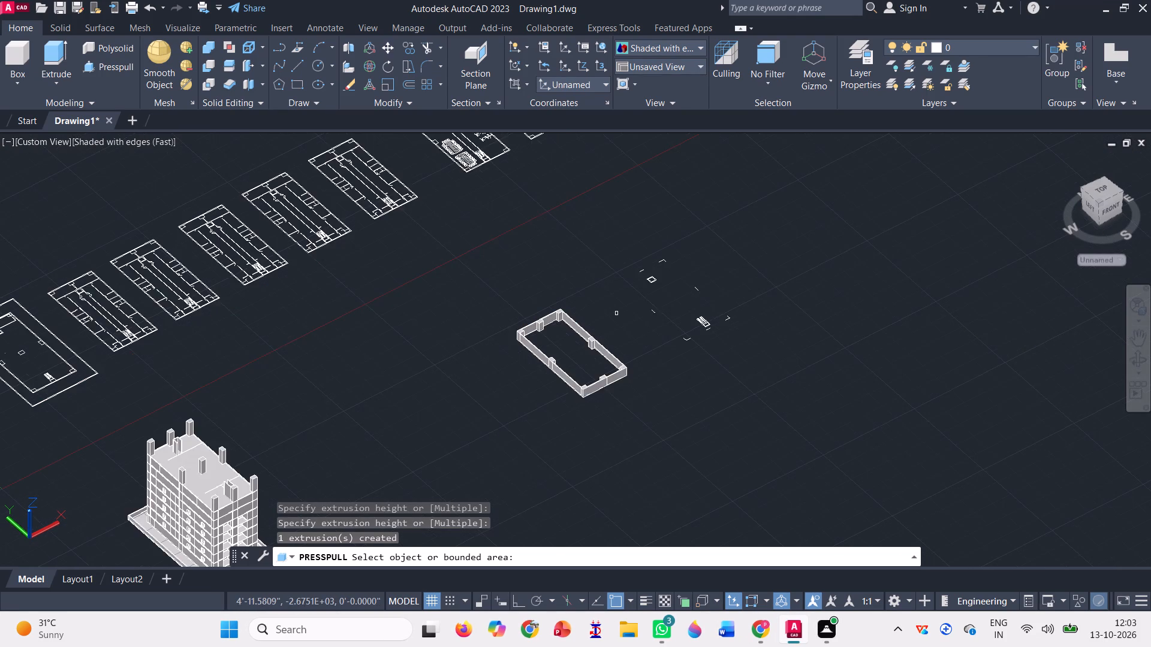
scroll(582, 340, "up", 2)
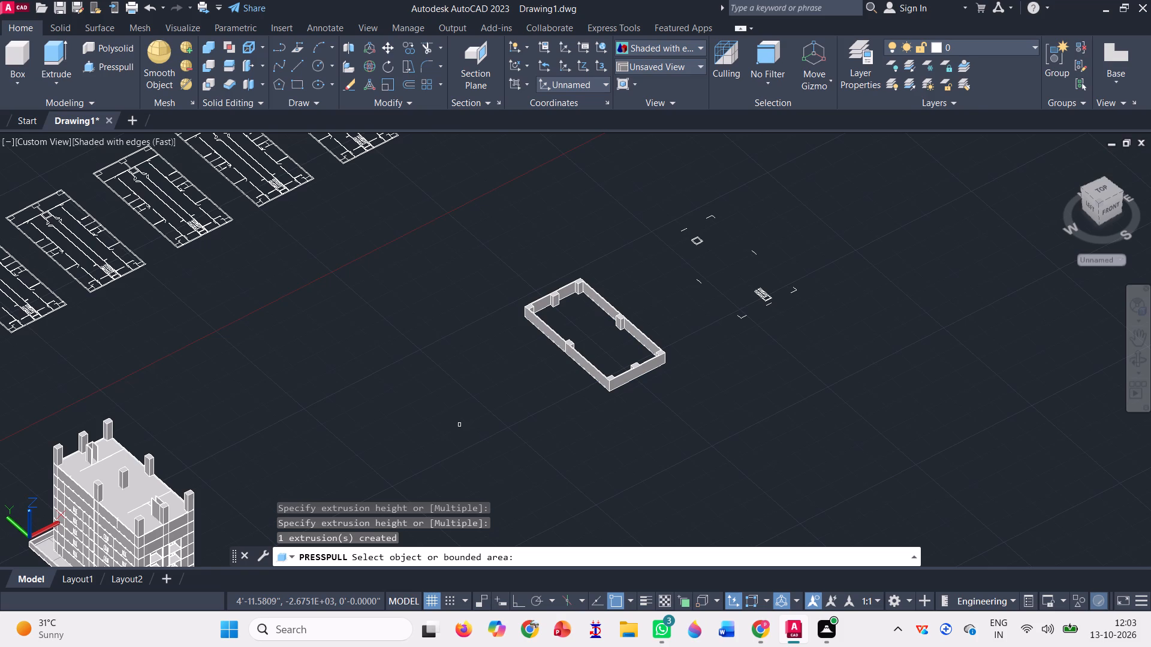
key("Escape")
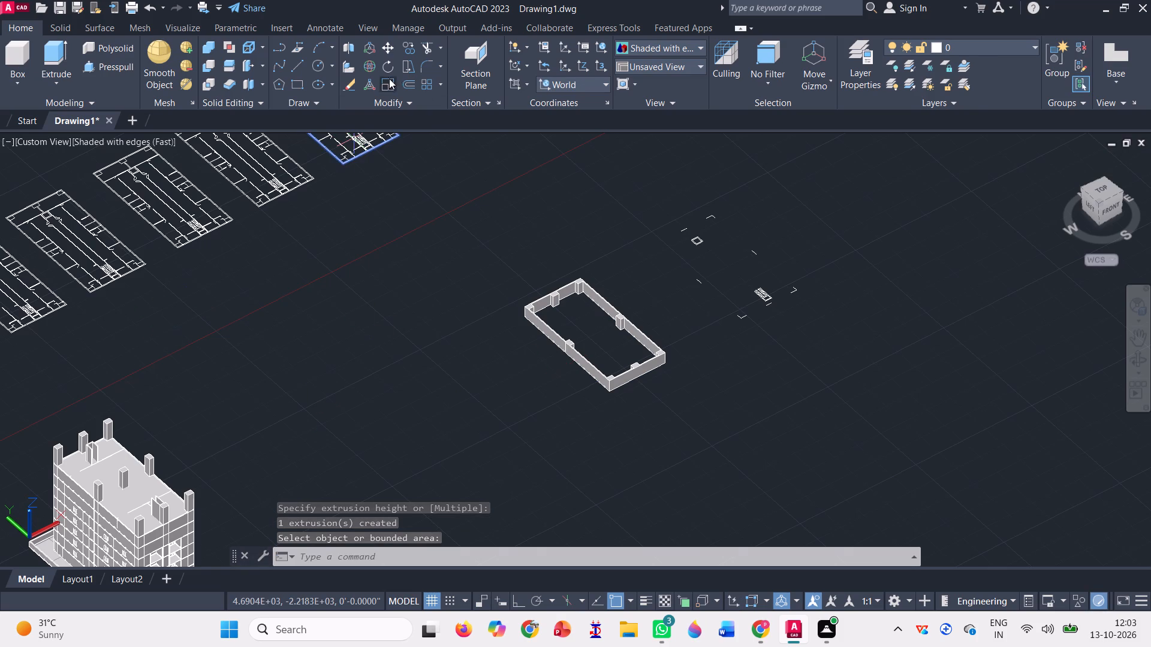
Move the hollow perimeter wall solid by its bottom southwest corner onto the matching roof slab corner of the multi-storey building.
left_click(393, 43)
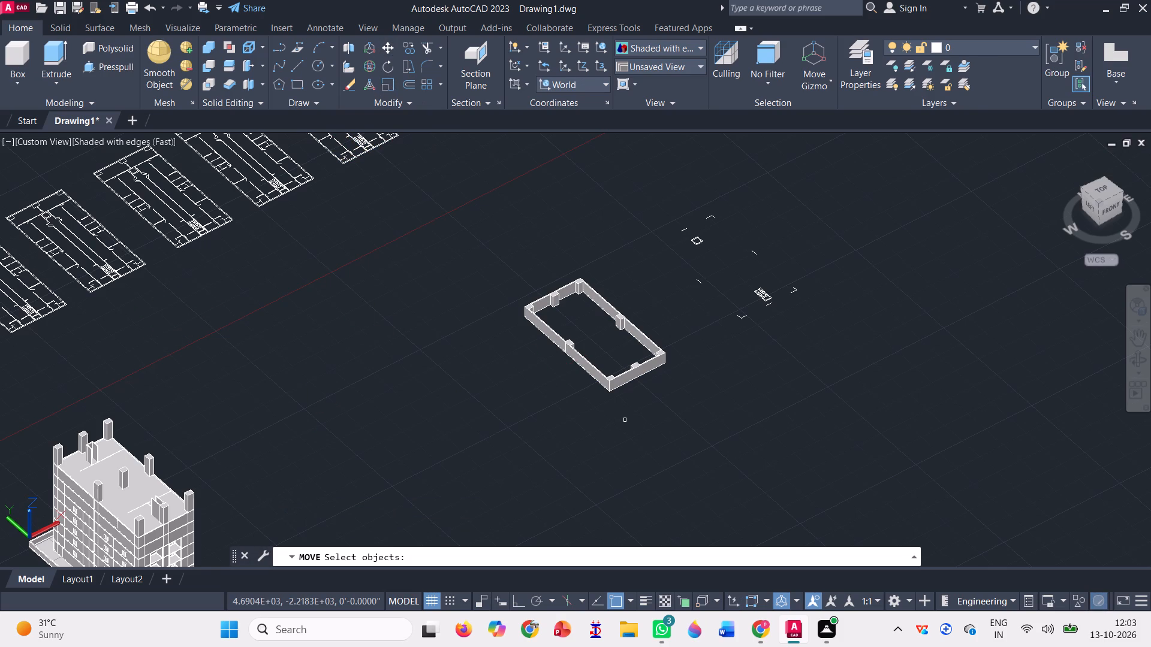
scroll(625, 419, "up", 3)
scroll(537, 286, "up", 2)
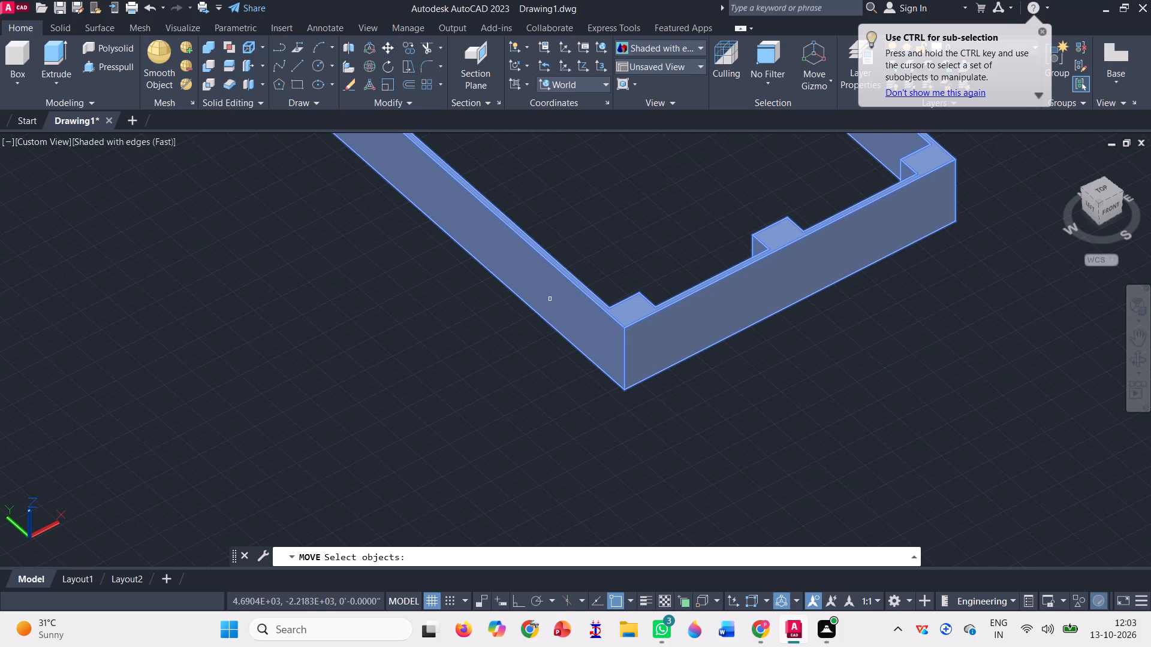
left_click(550, 298)
key("Return")
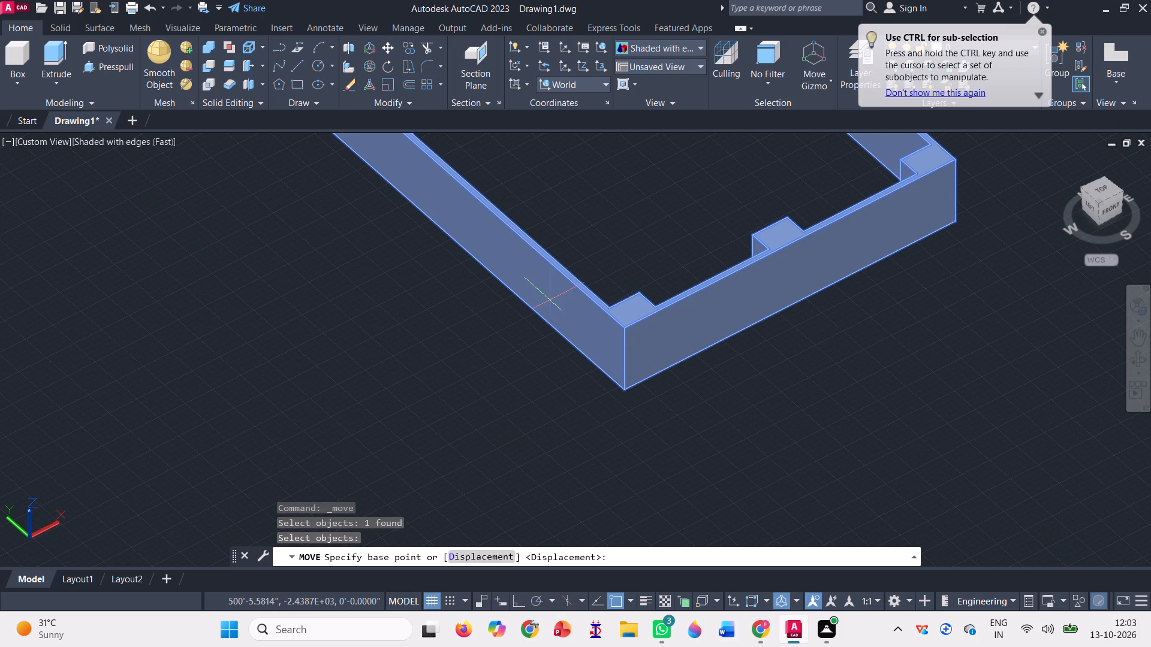
scroll(635, 380, "up", 3)
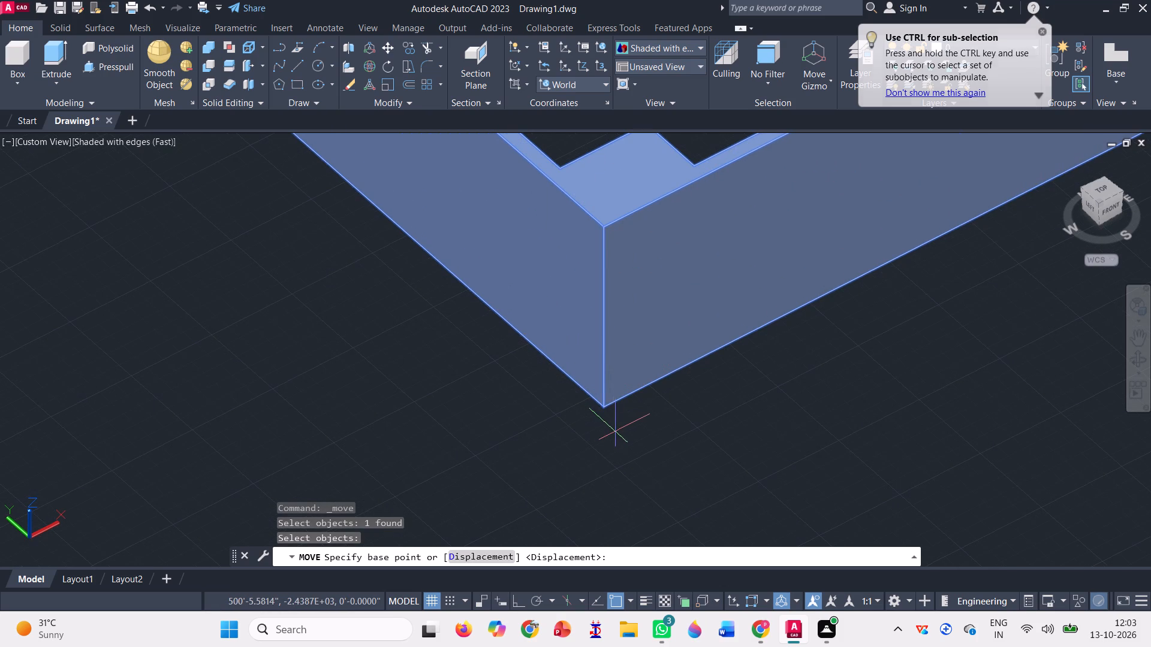
left_click(605, 406)
scroll(893, 202, "down", 4)
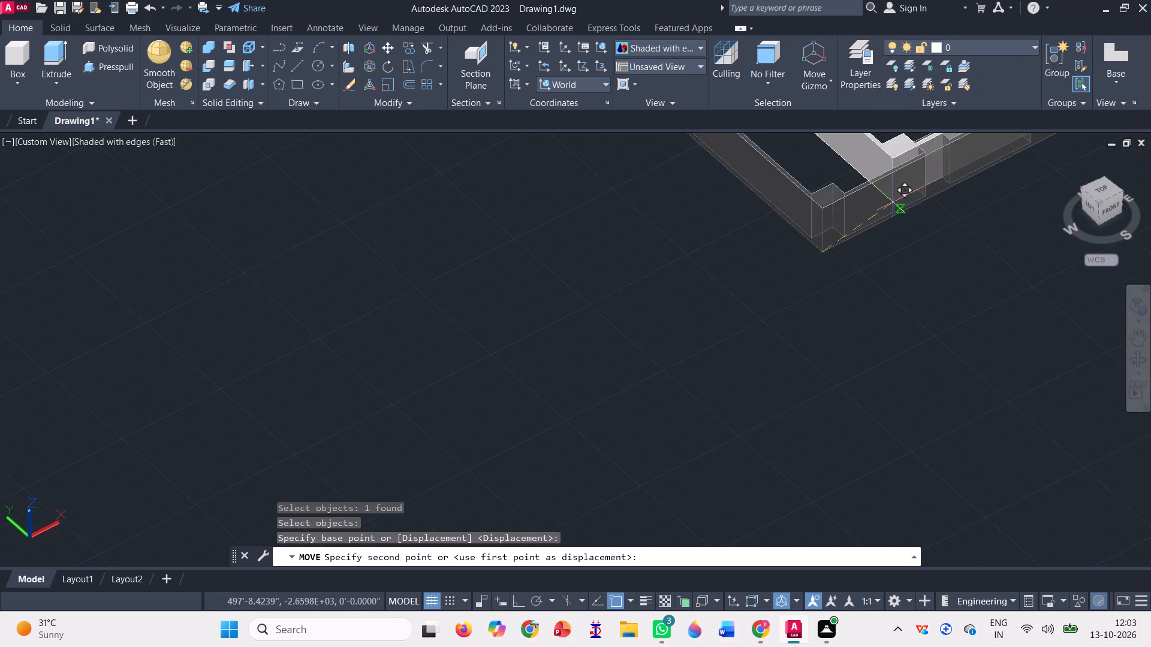
scroll(893, 203, "down", 1)
scroll(869, 249, "down", 3)
scroll(698, 284, "up", 4)
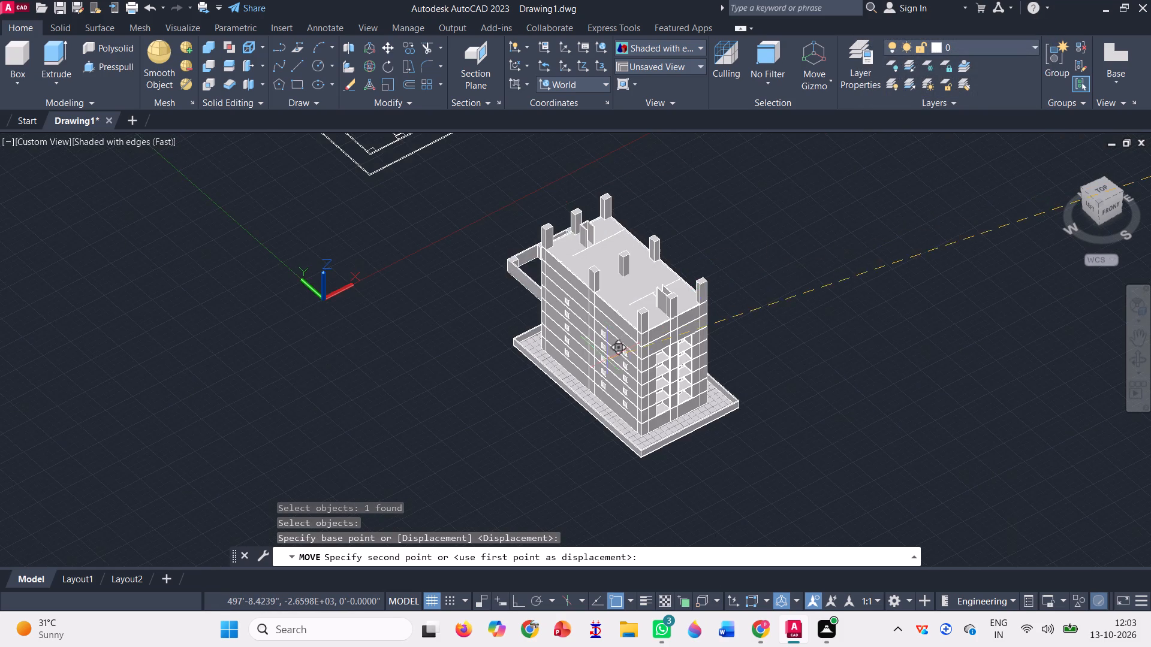
scroll(598, 365, "up", 3)
scroll(682, 301, "up", 3)
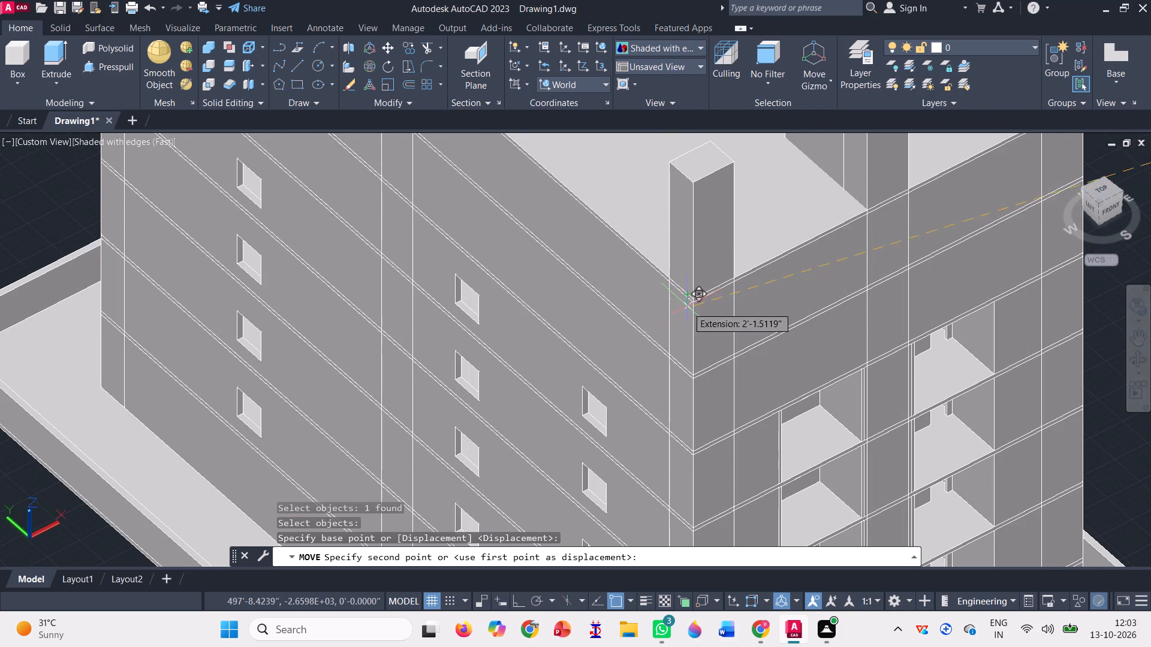
scroll(687, 305, "up", 5)
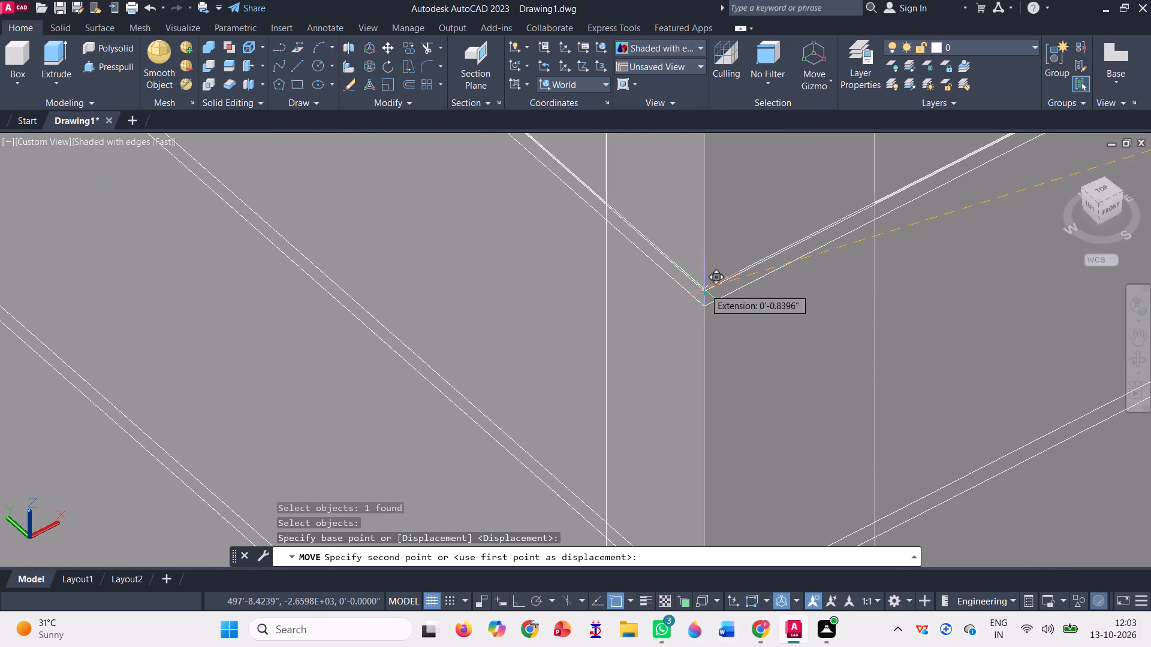
left_click(704, 289)
Examine from several angles how the new perimeter walls sit on the building's roof and line up with its corner columns.
scroll(599, 380, "down", 2)
scroll(719, 240, "up", 3)
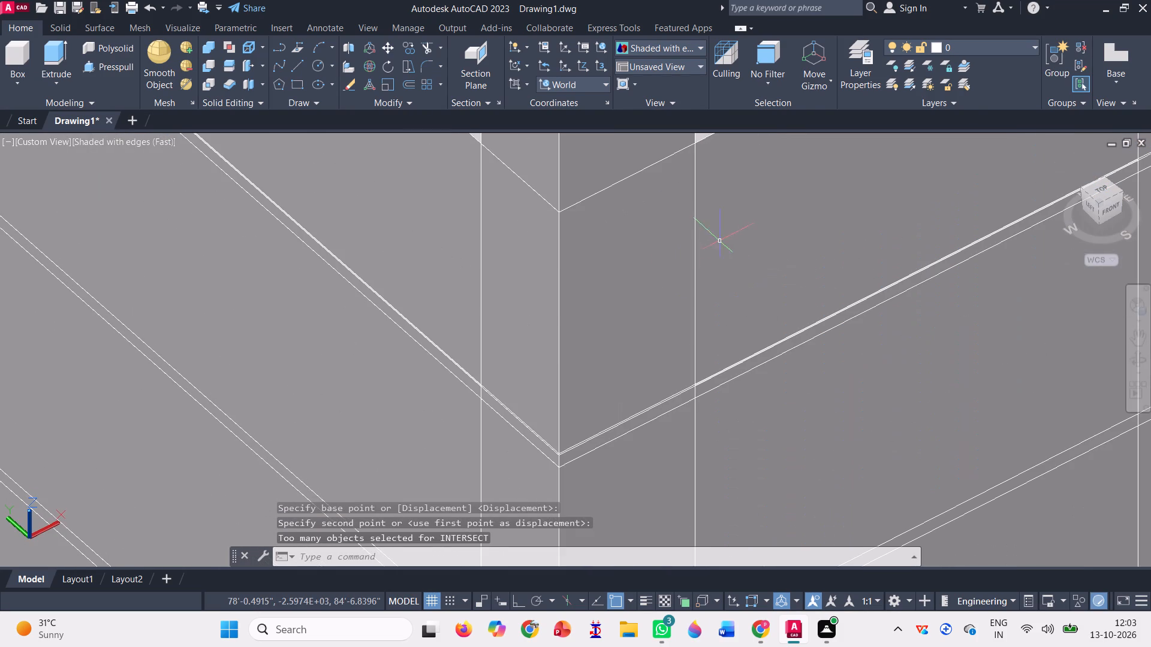
left_click(1131, 354)
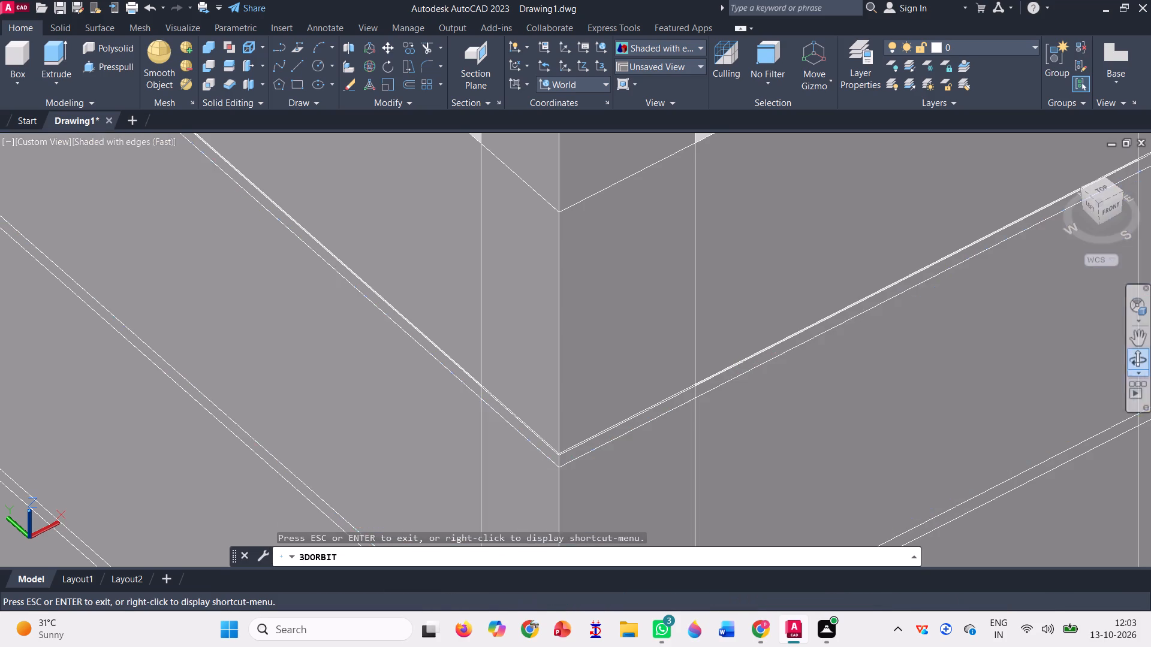
left_click_drag(640, 375, 643, 358)
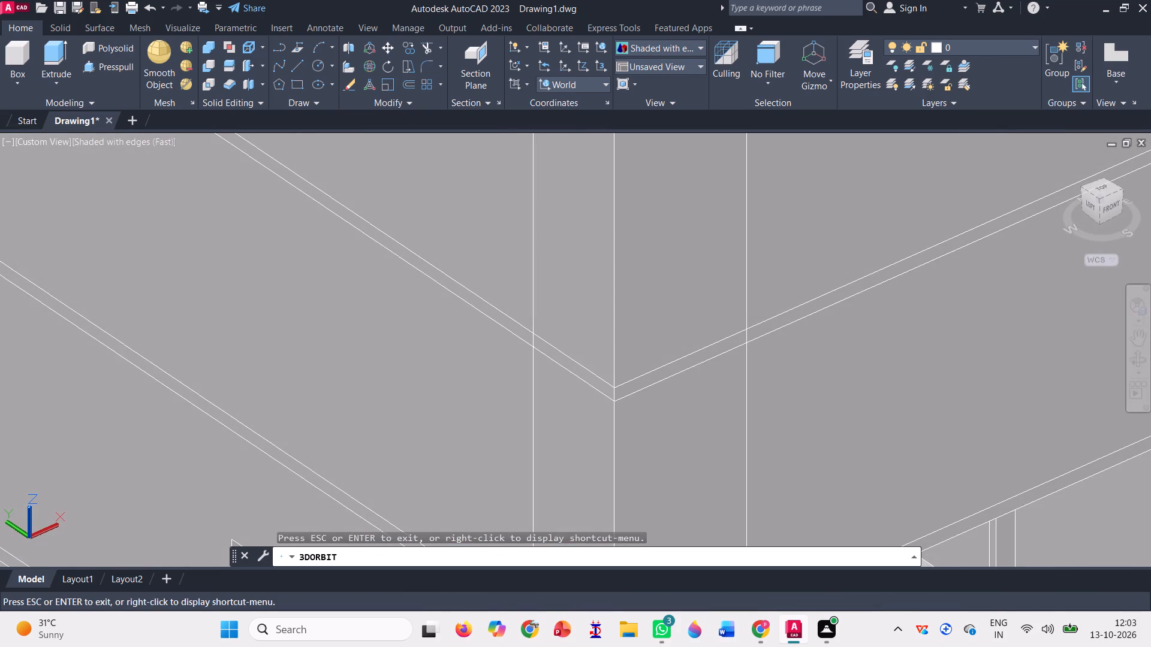
scroll(585, 375, "up", 2)
scroll(585, 375, "down", 9)
scroll(599, 305, "down", 3)
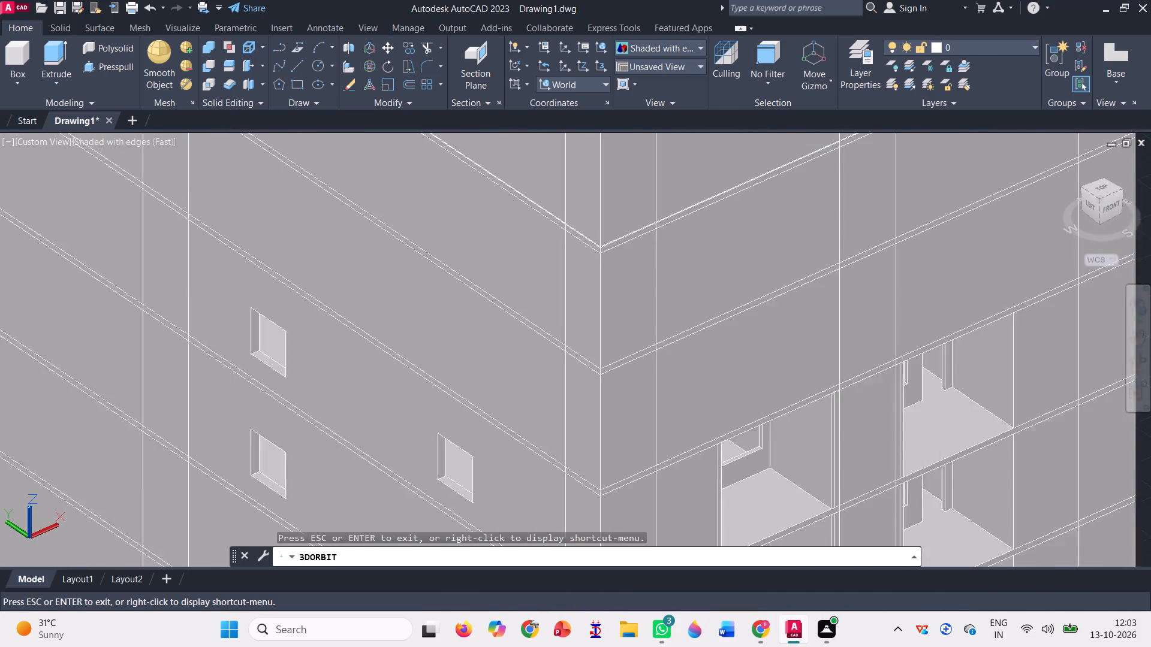
scroll(598, 309, "down", 9)
left_click_drag(641, 237, 632, 210)
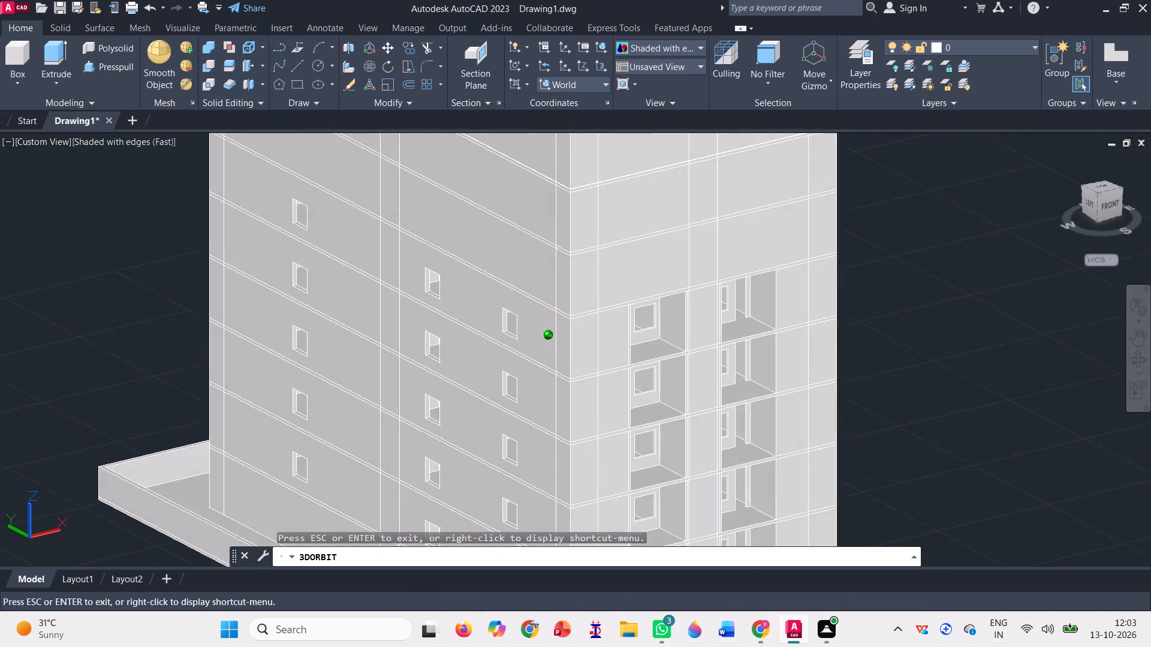
left_click_drag(632, 210, 653, 248)
scroll(648, 315, "up", 8)
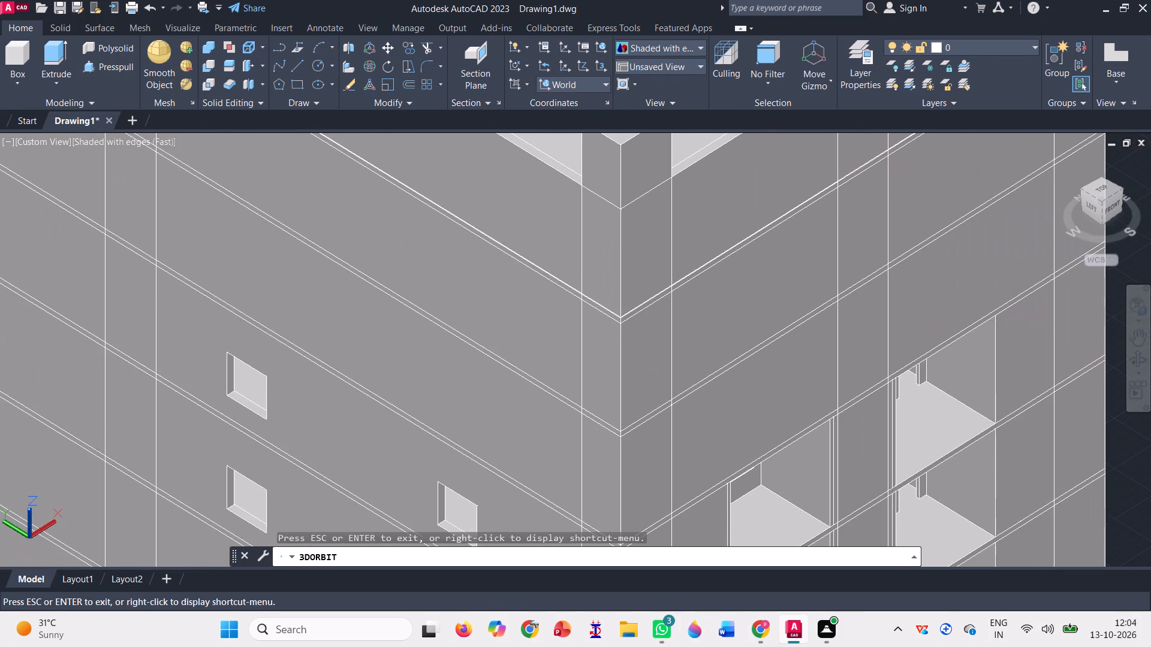
scroll(648, 315, "down", 19)
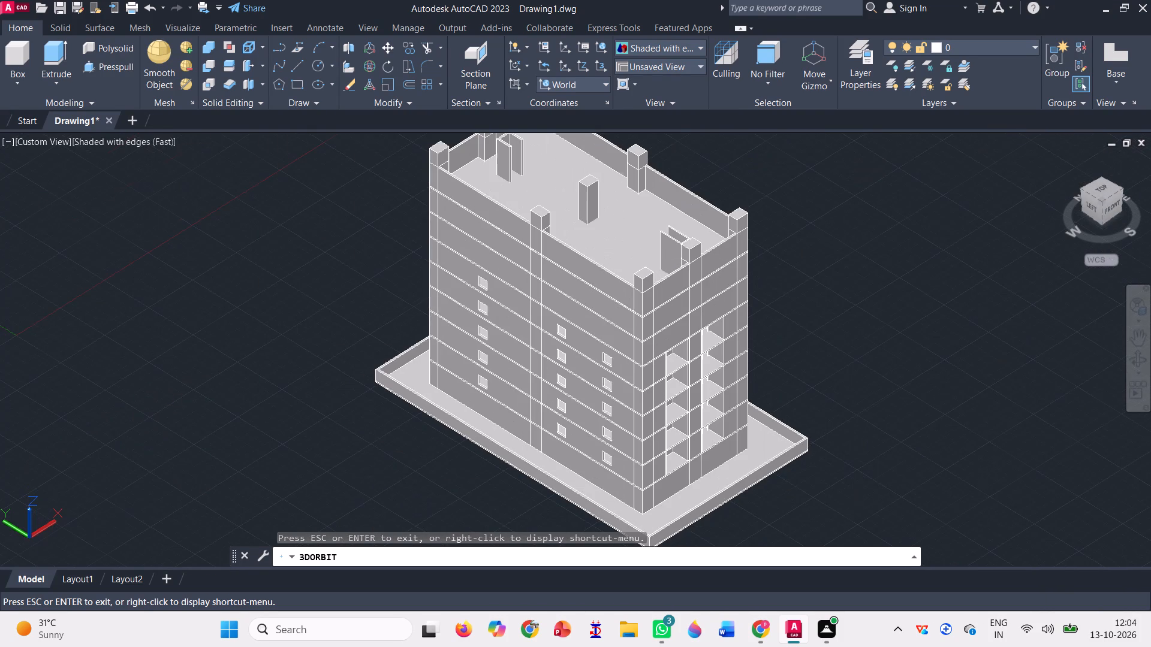
scroll(757, 468, "down", 2)
scroll(737, 246, "up", 2)
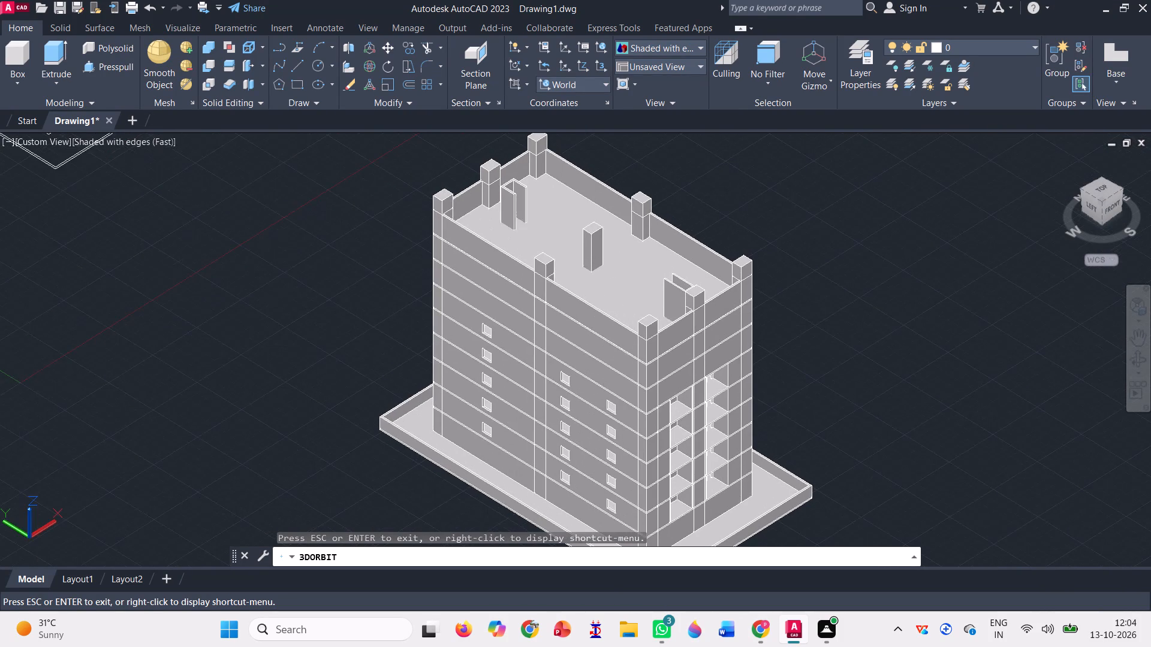
scroll(597, 335, "down", 1)
scroll(529, 155, "up", 2)
key("Escape")
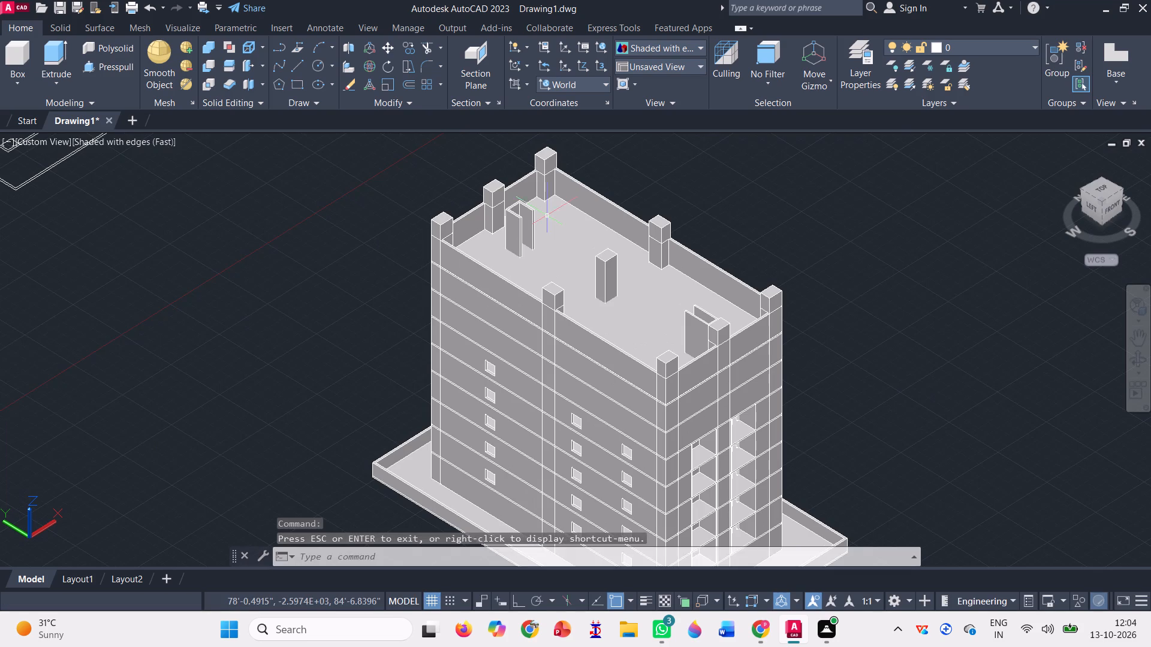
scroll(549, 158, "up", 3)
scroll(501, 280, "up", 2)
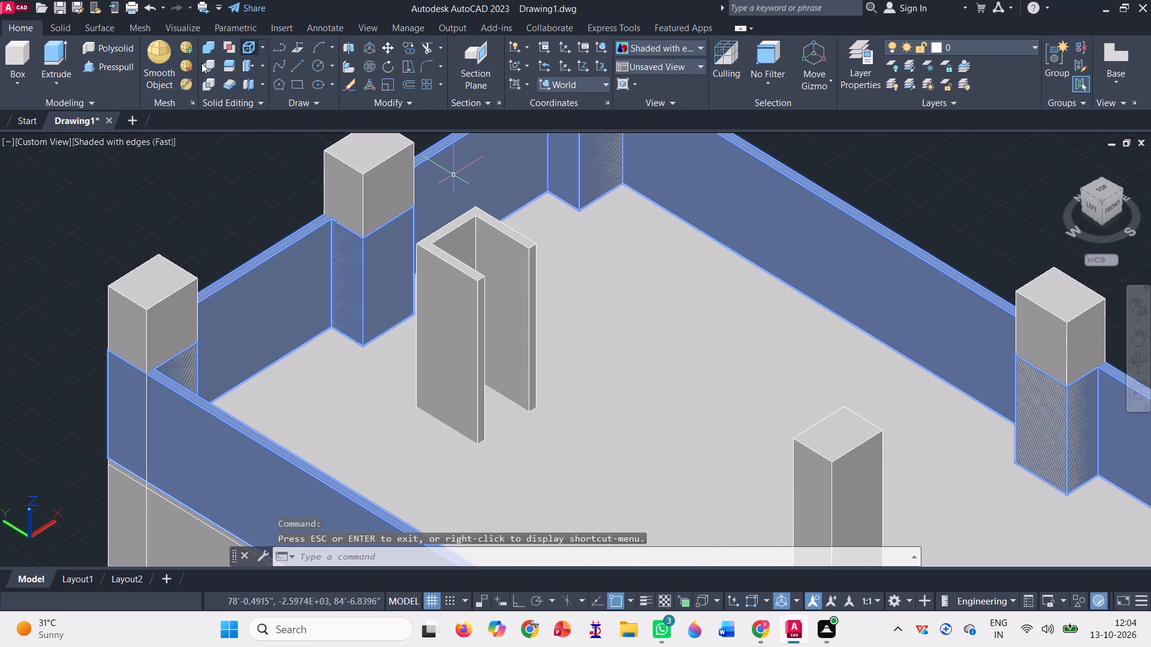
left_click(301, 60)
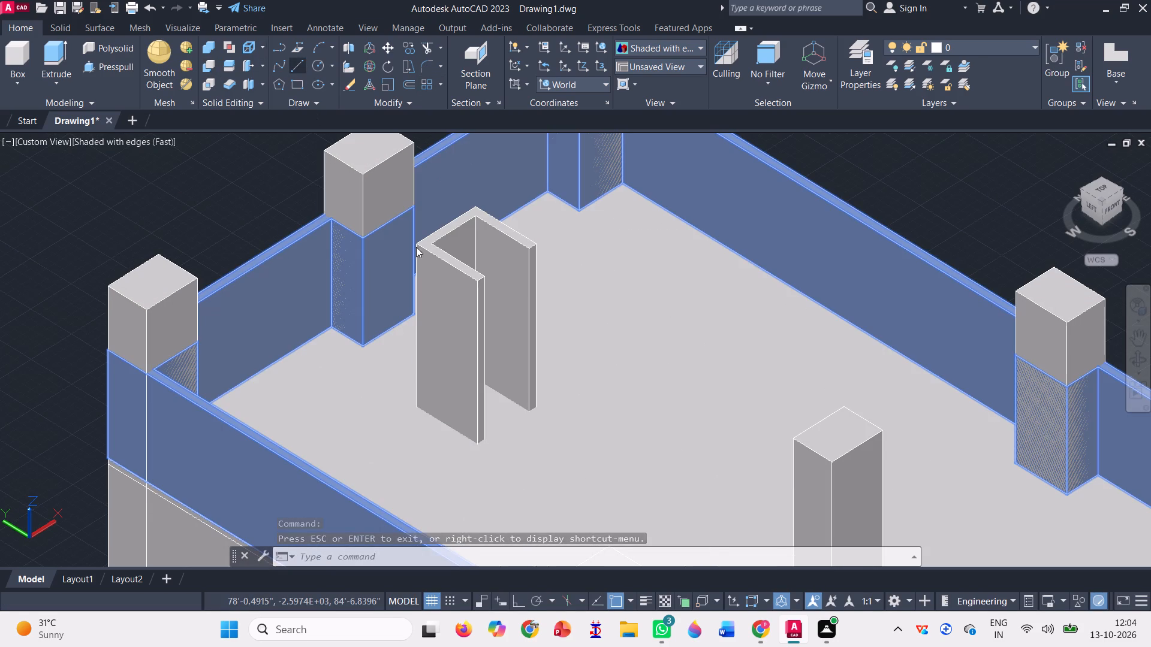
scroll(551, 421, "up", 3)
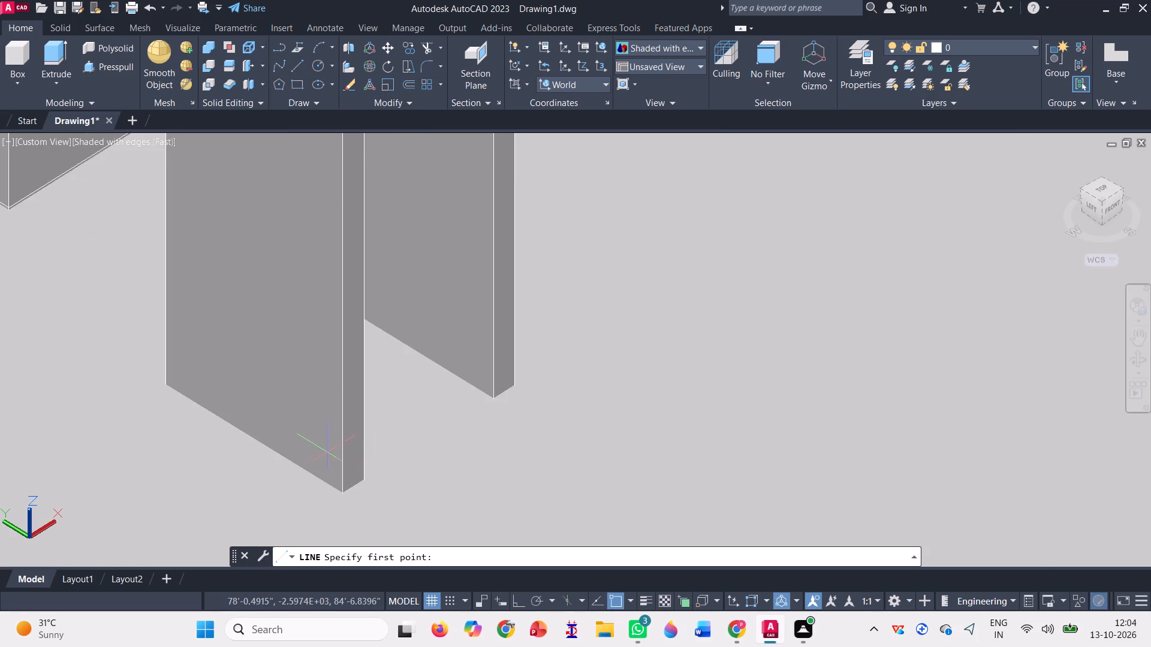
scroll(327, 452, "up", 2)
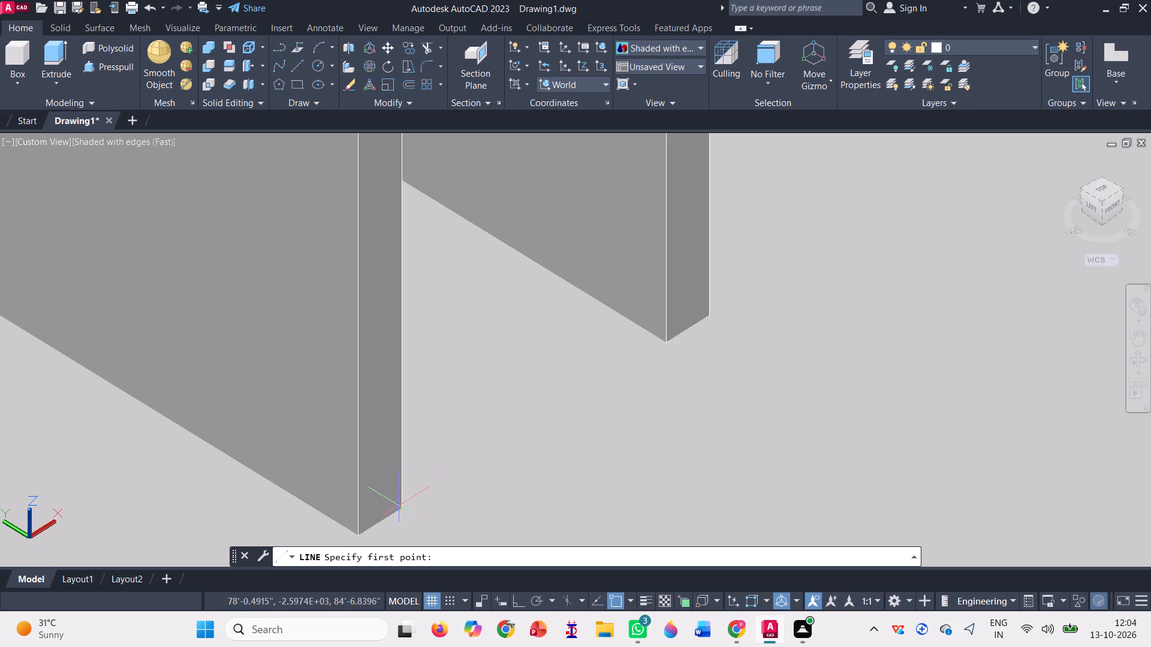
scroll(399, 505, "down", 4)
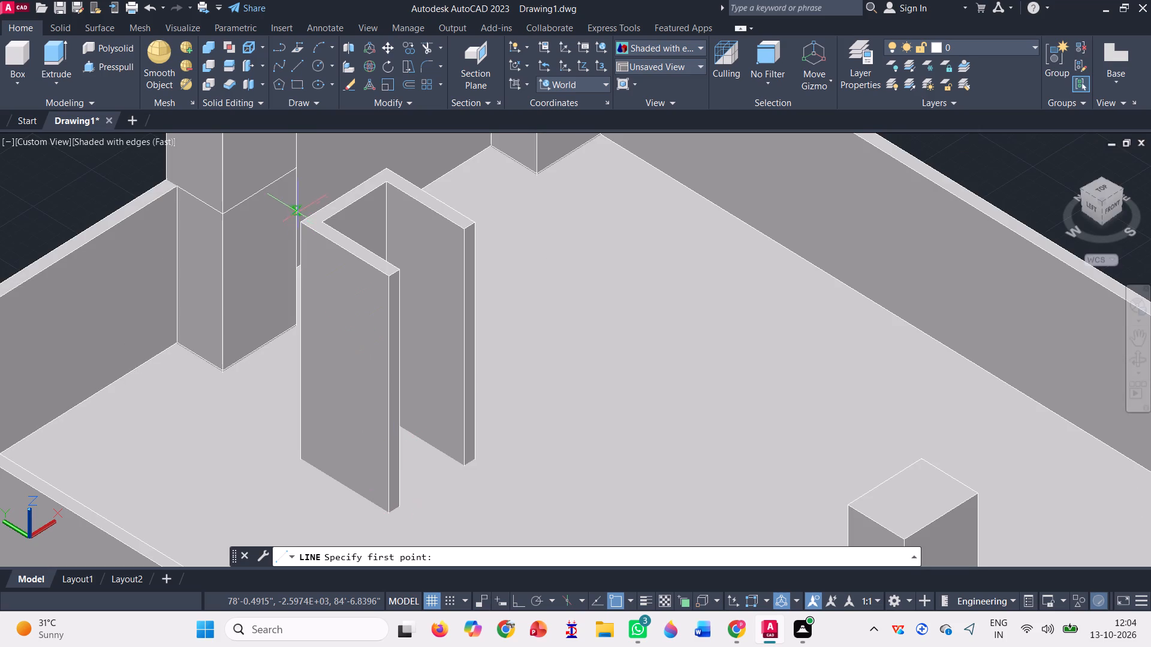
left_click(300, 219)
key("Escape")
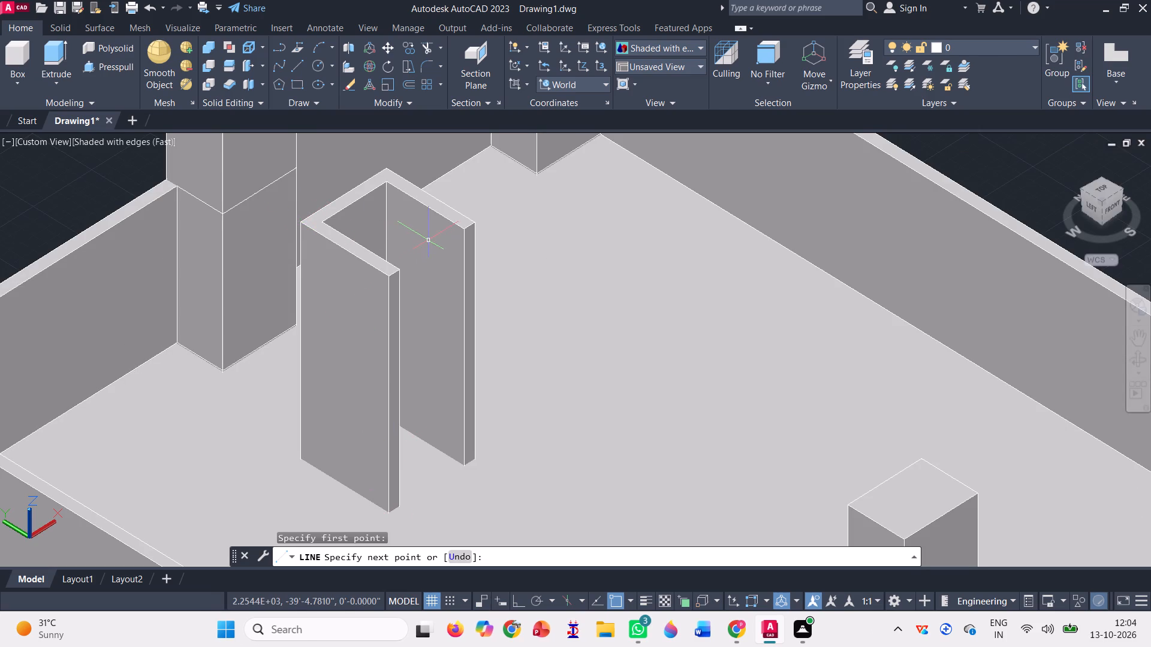
Draw a box over the northern rooftop U-shaped walls, from their top northwest corner to the southeast corner and down to their base.
scroll(315, 248, "down", 2)
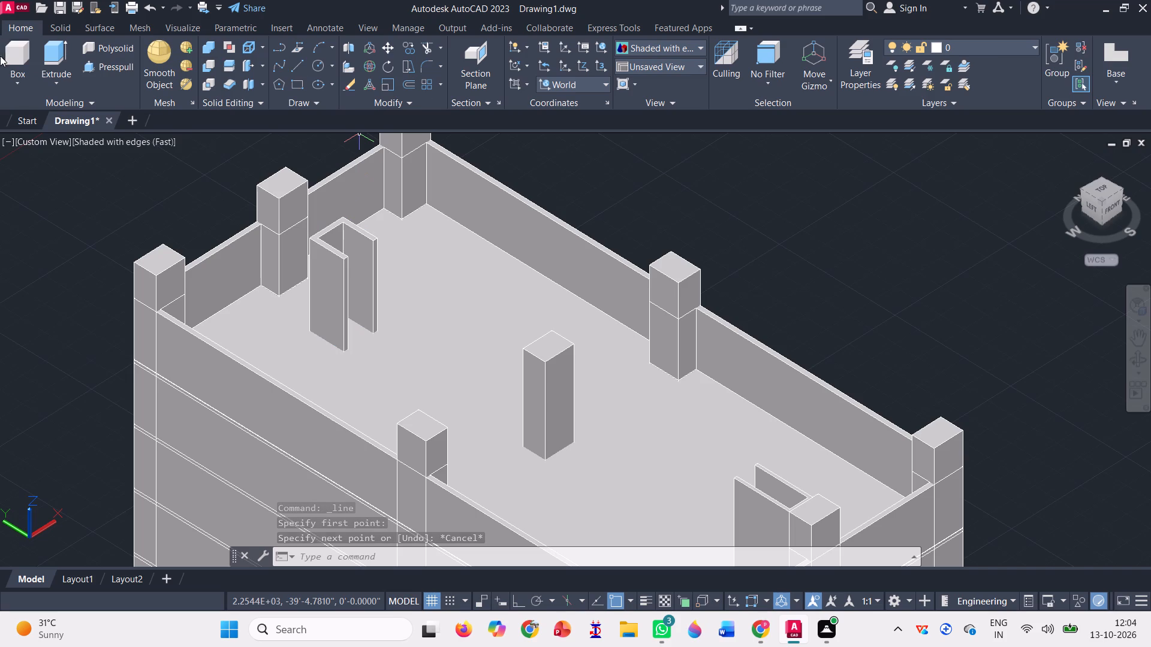
left_click(16, 56)
scroll(327, 210, "up", 2)
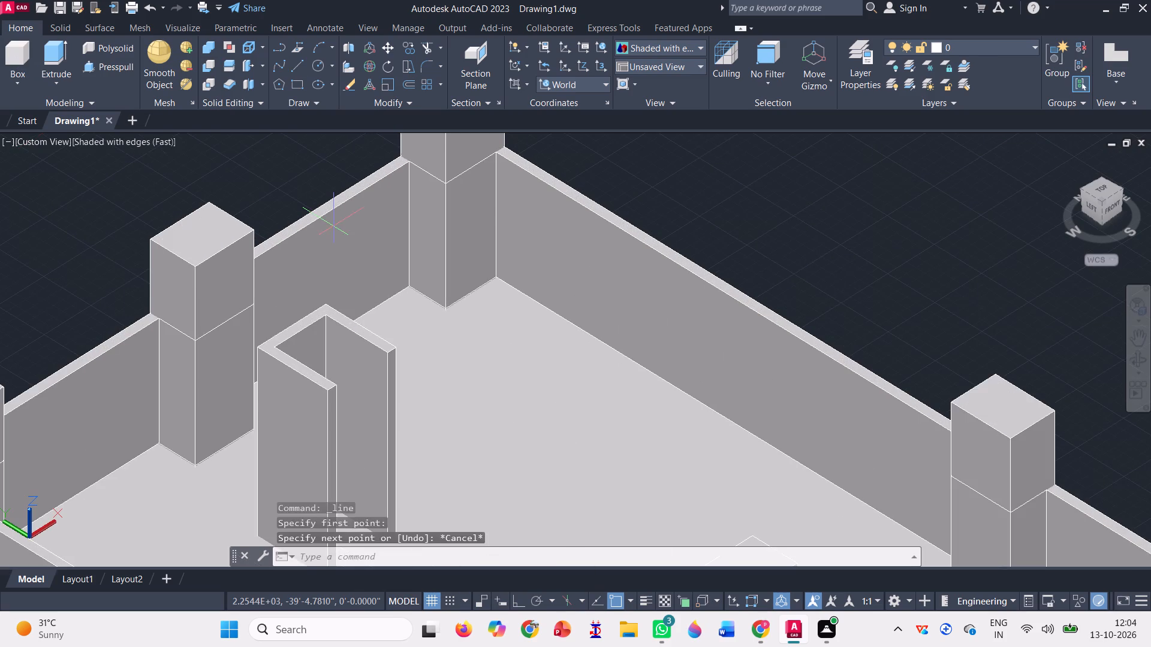
scroll(318, 394, "up", 2)
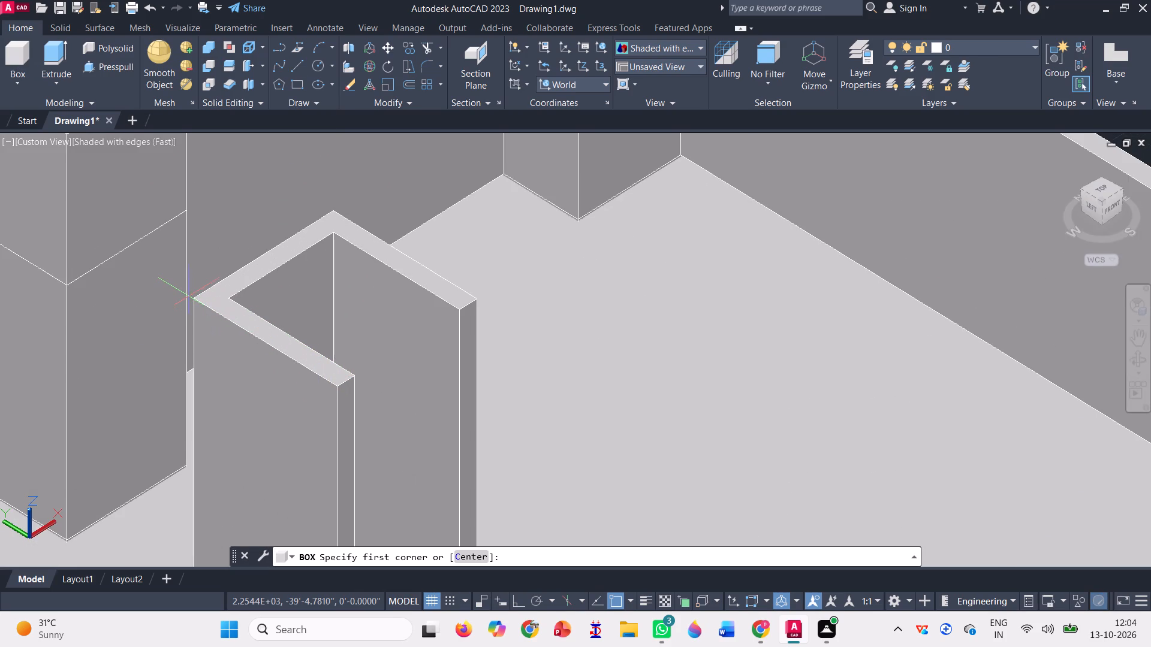
left_click(192, 298)
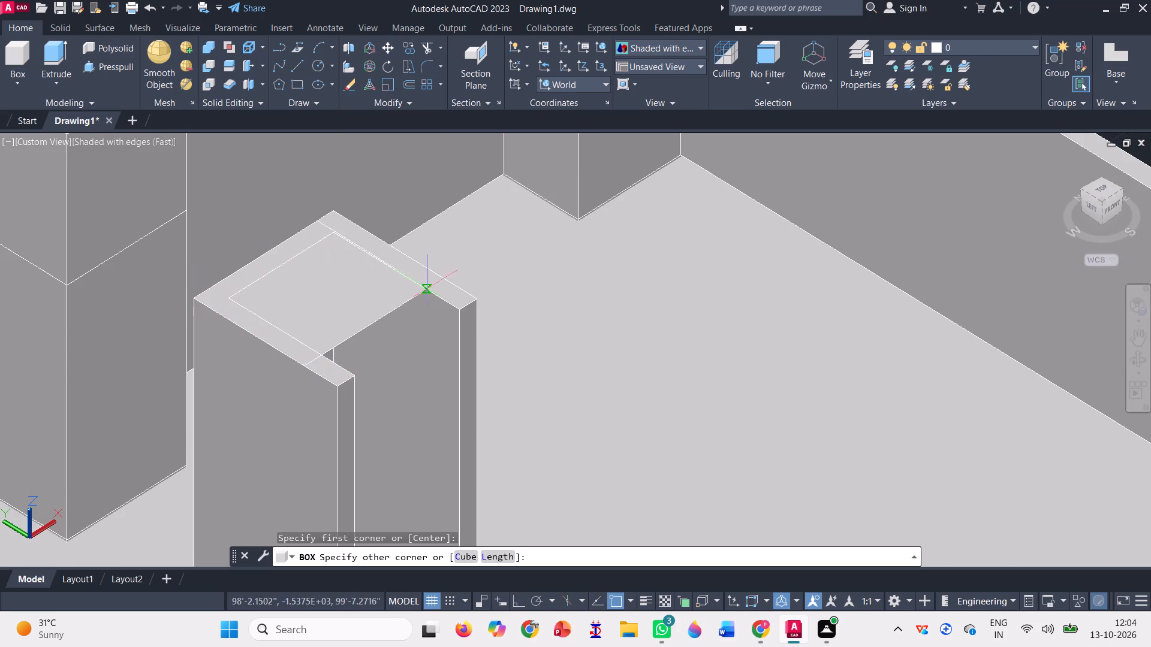
left_click(479, 303)
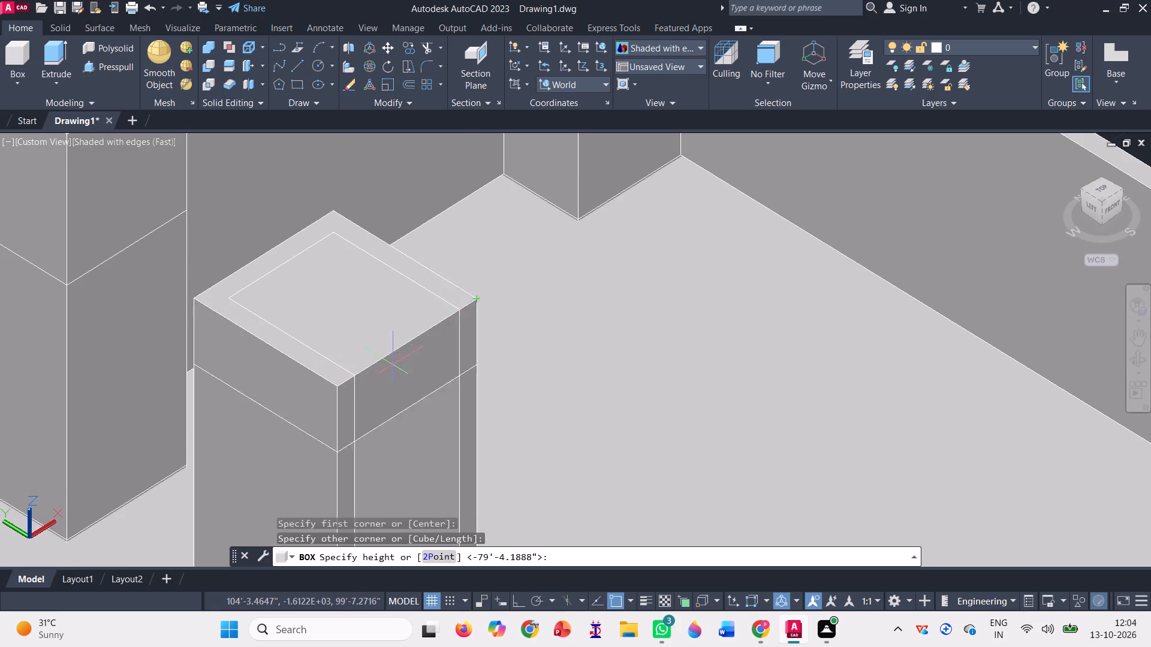
scroll(388, 275, "down", 2)
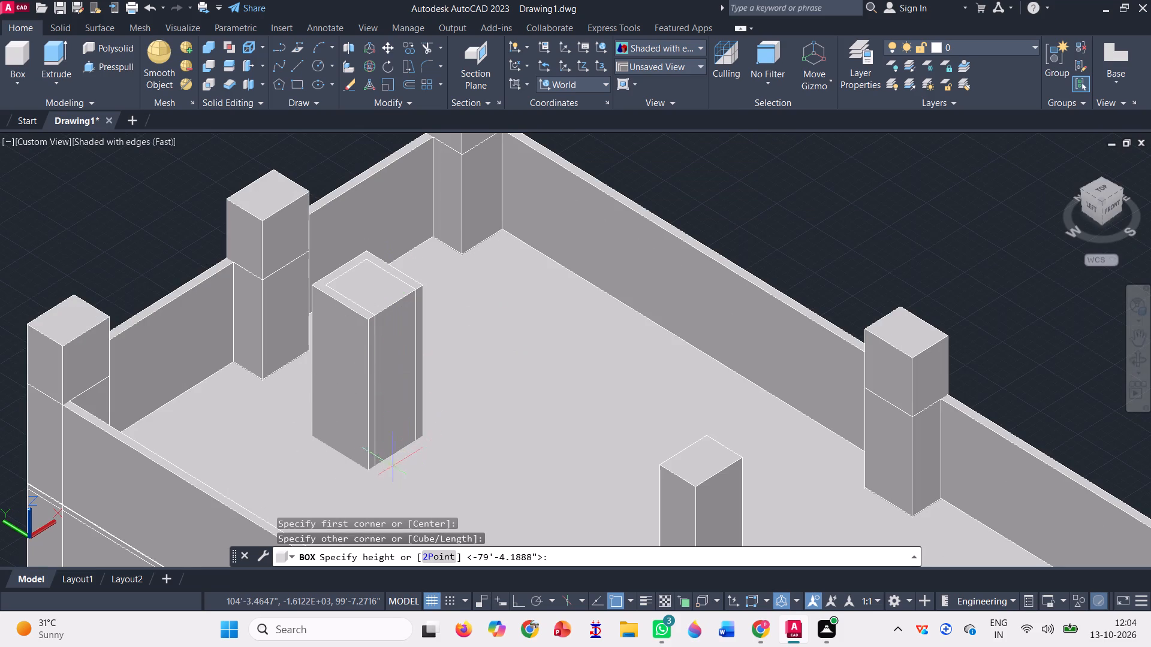
scroll(360, 473, "up", 6)
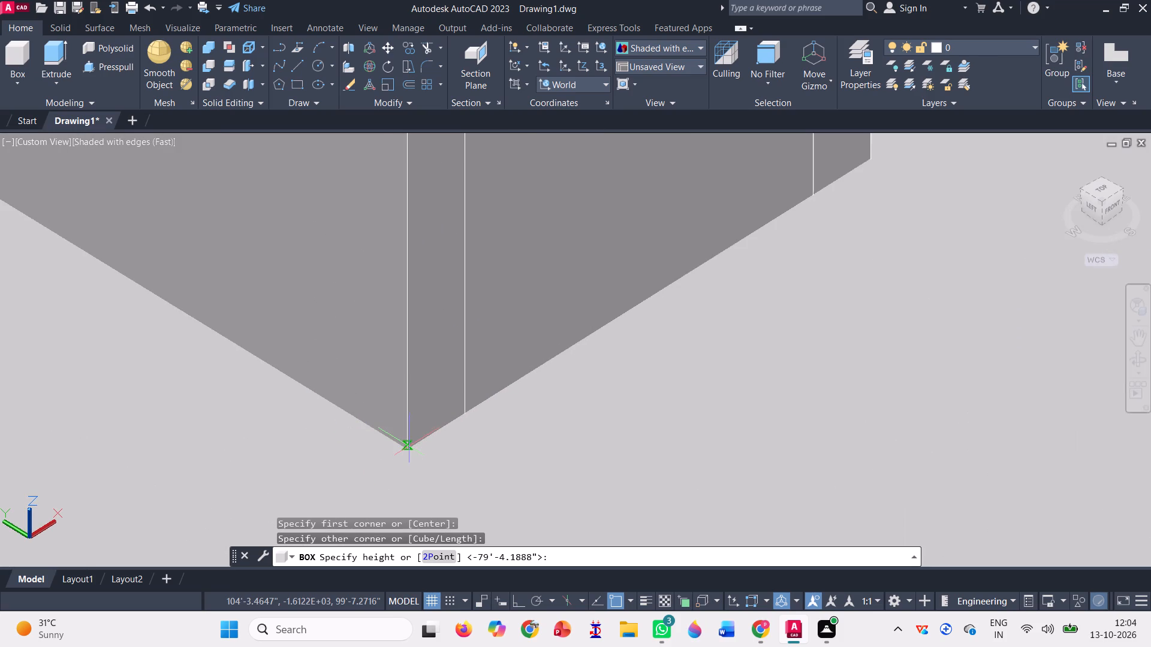
left_click(405, 443)
scroll(398, 406, "down", 3)
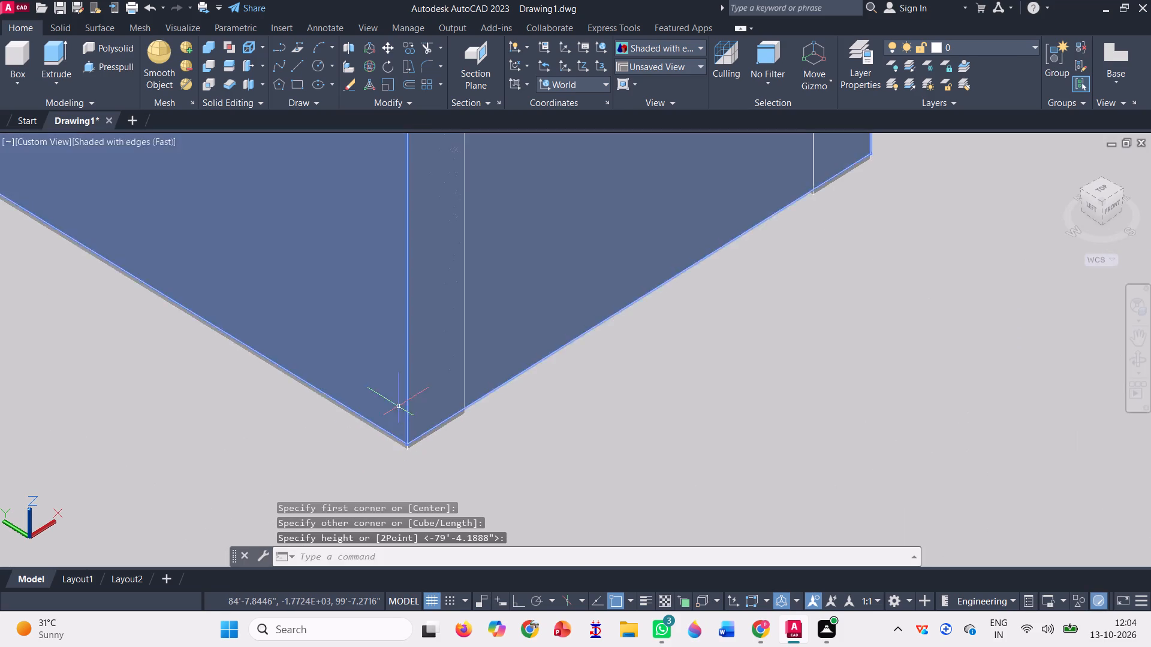
scroll(428, 484, "down", 3)
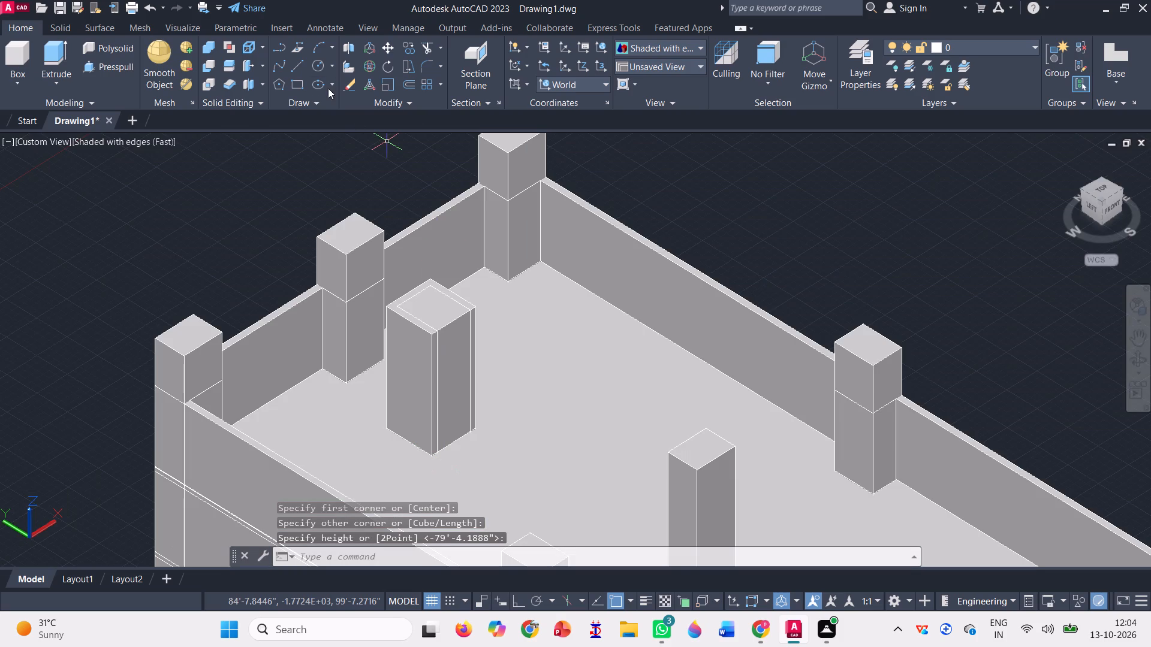
Presspull the area inside the U-shaped walls down through most of the new box, leaving a low block at the bottom.
left_click(128, 69)
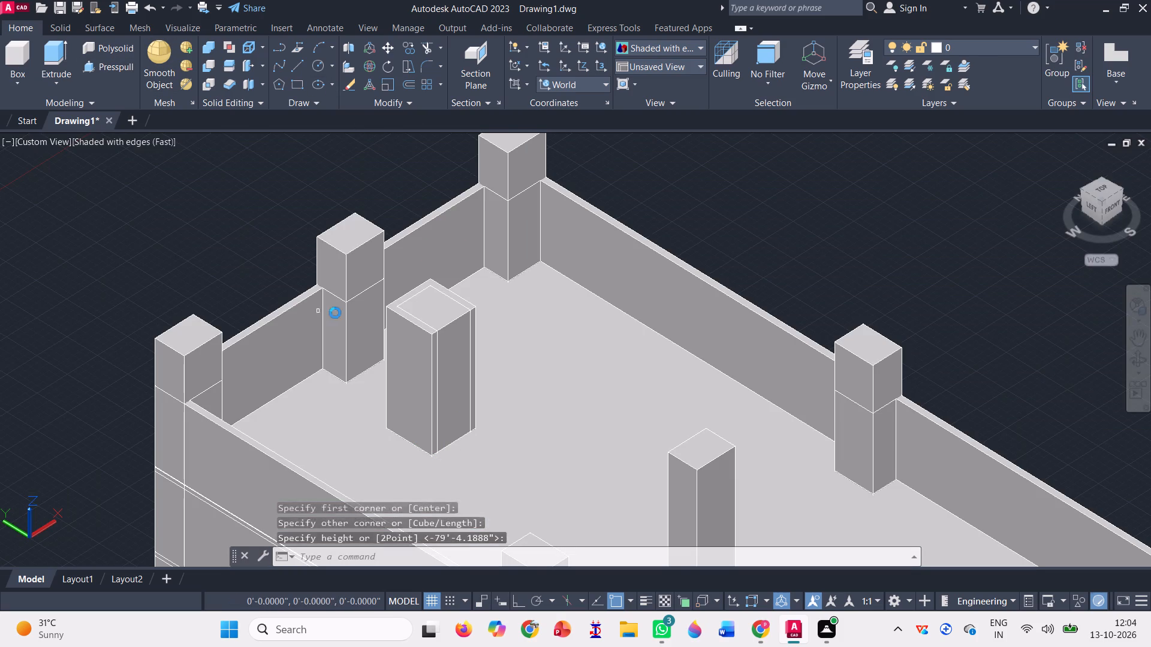
scroll(348, 310, "up", 2)
left_click(472, 310)
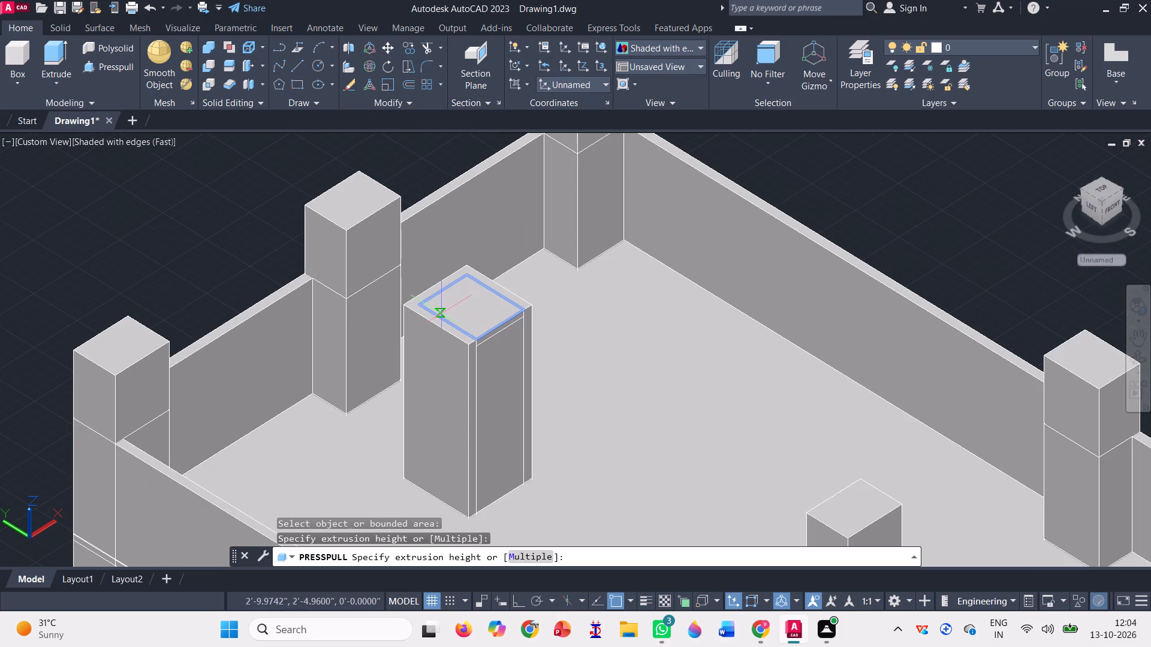
left_click(469, 480)
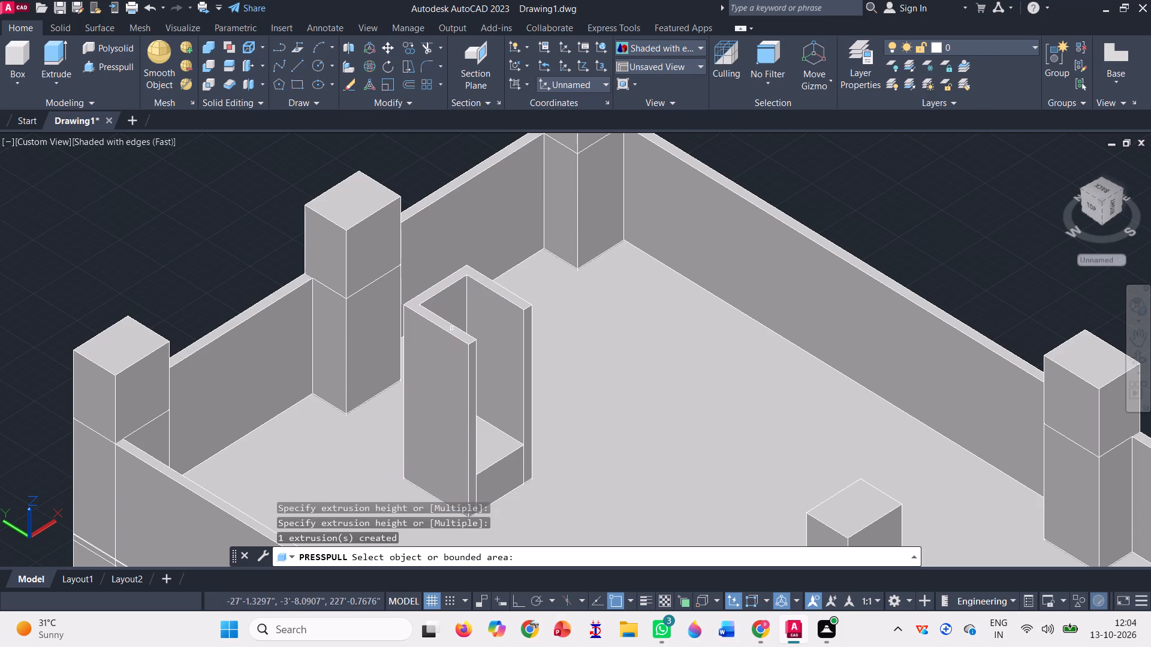
Presspull the east, north and west wall faces of the northern U-shaped enclosure through their thickness to remove the upright walls.
left_click(451, 328)
left_click(451, 328)
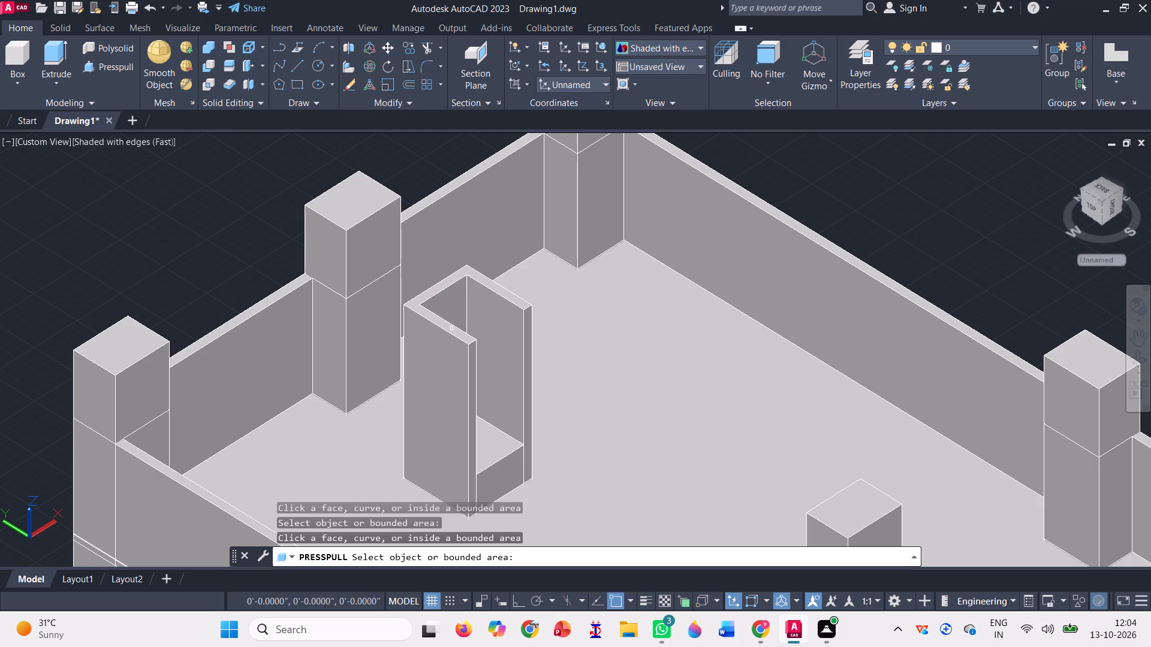
left_click(452, 281)
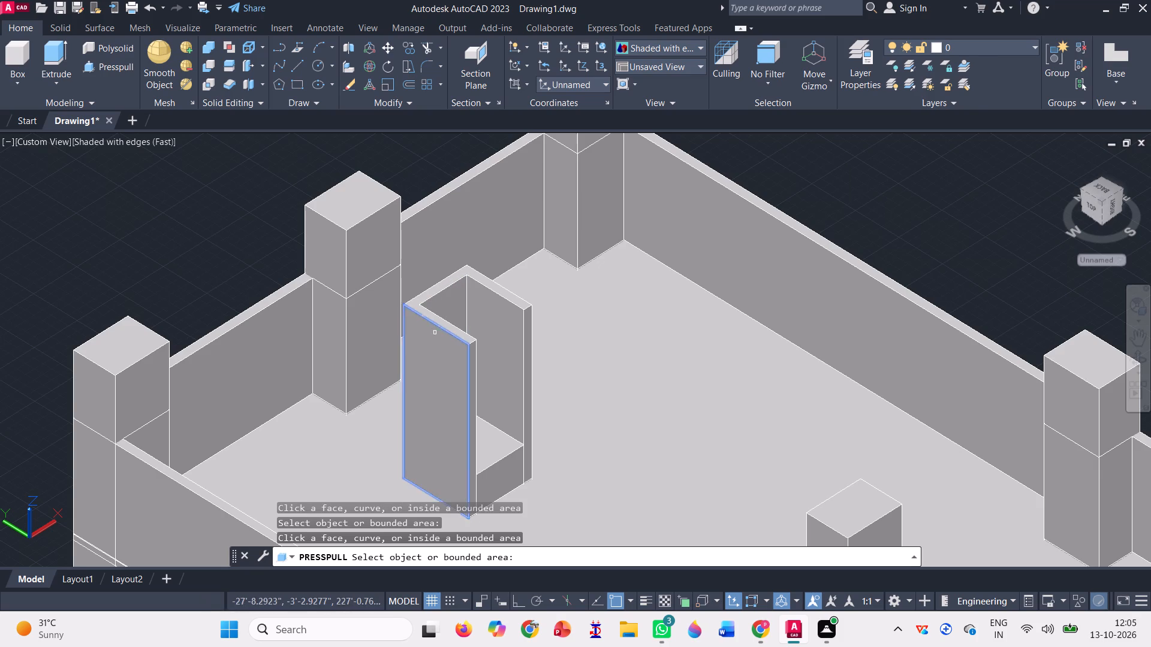
scroll(413, 275, "down", 2)
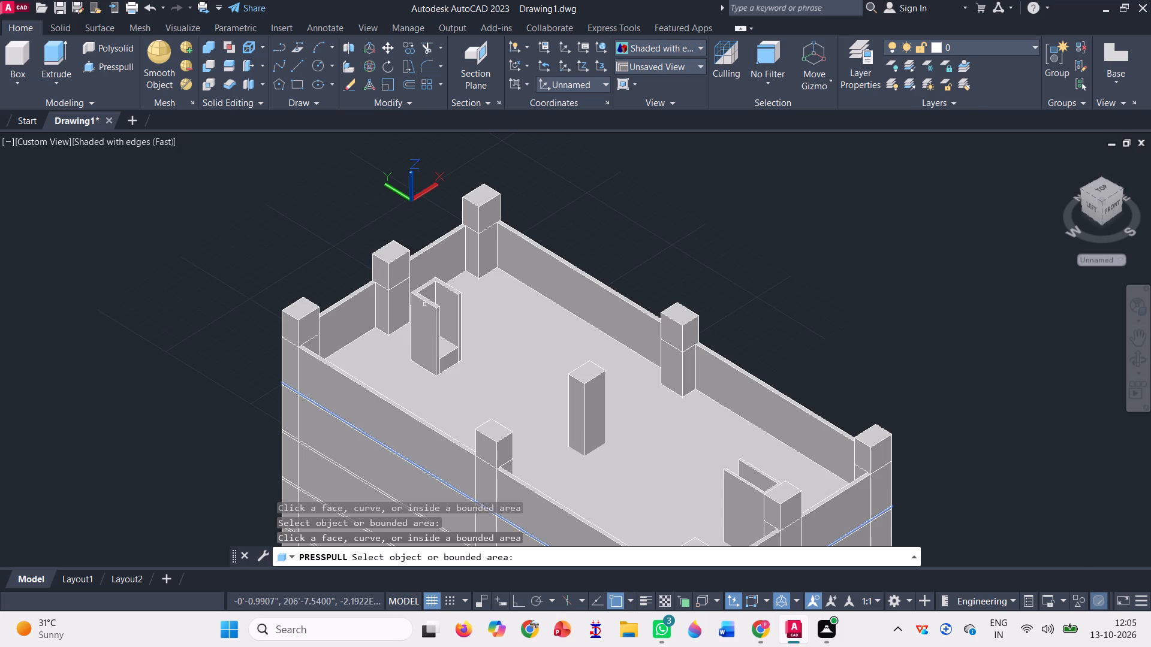
scroll(420, 330, "up", 3)
left_click(430, 331)
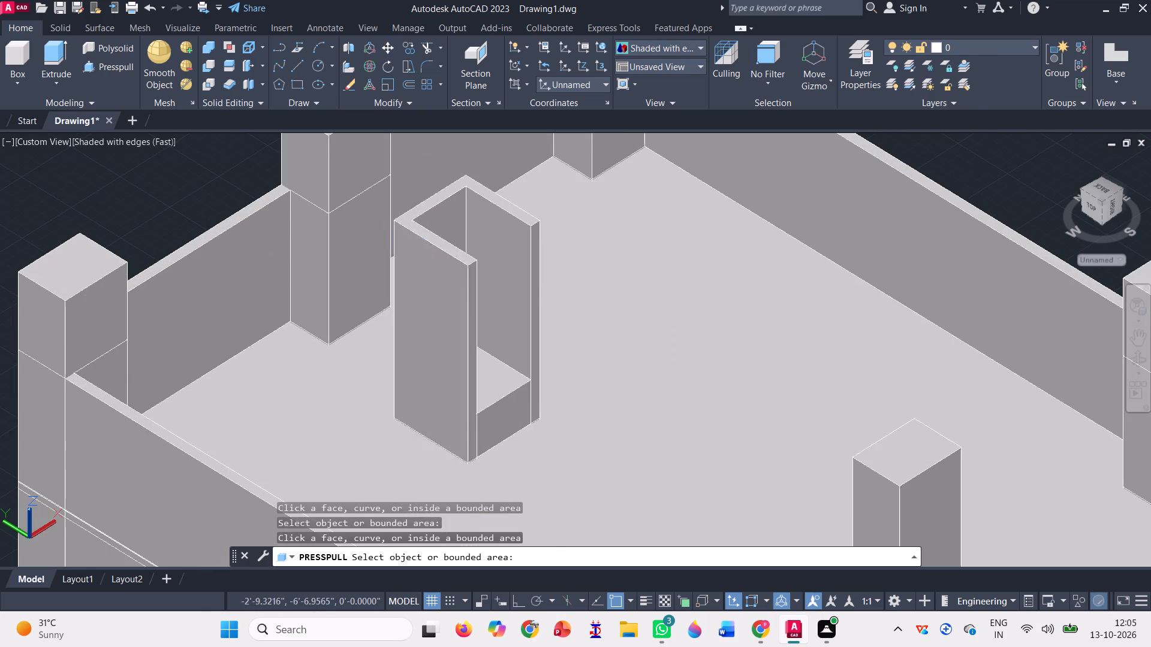
left_click(498, 277)
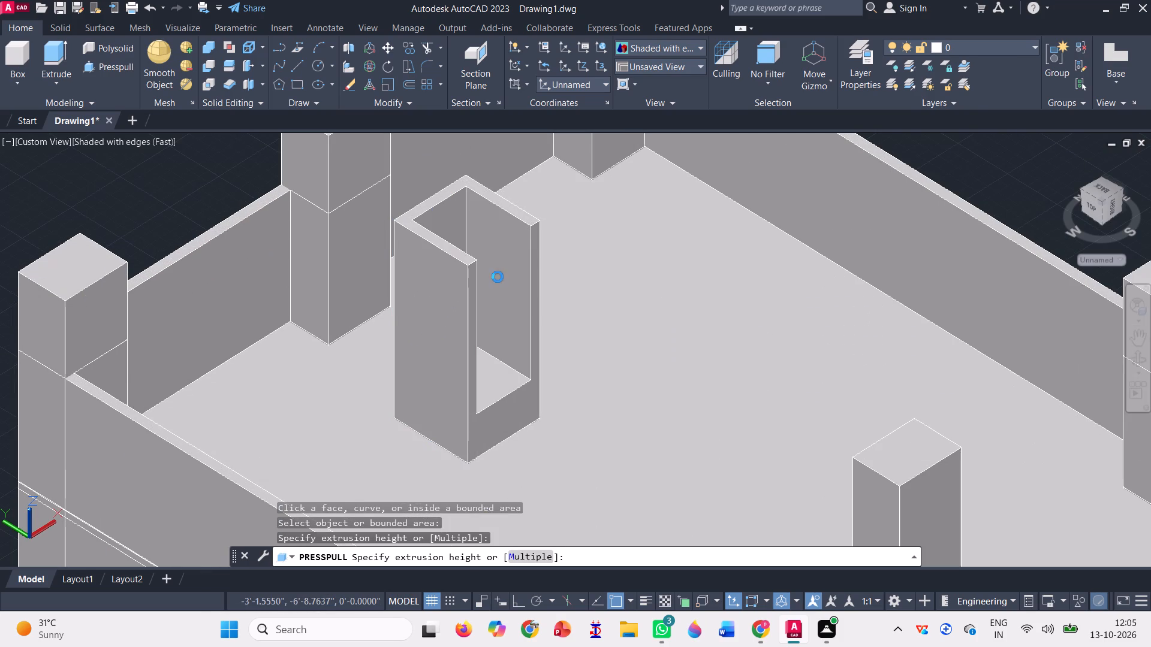
left_click(443, 282)
left_click(512, 229)
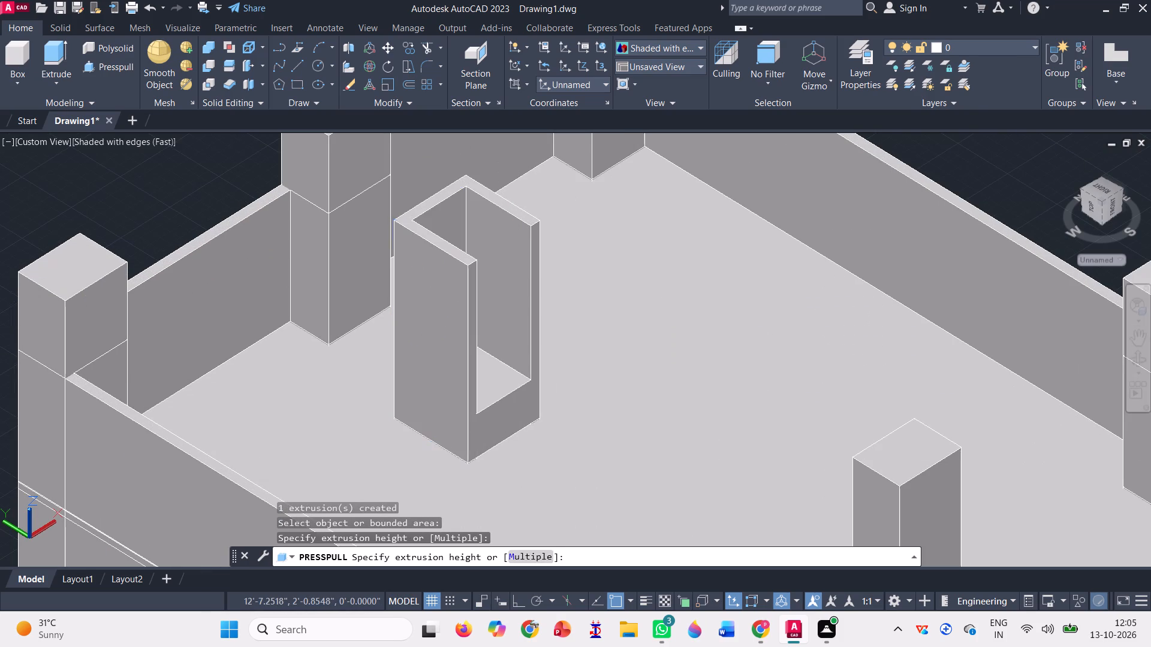
left_click(487, 256)
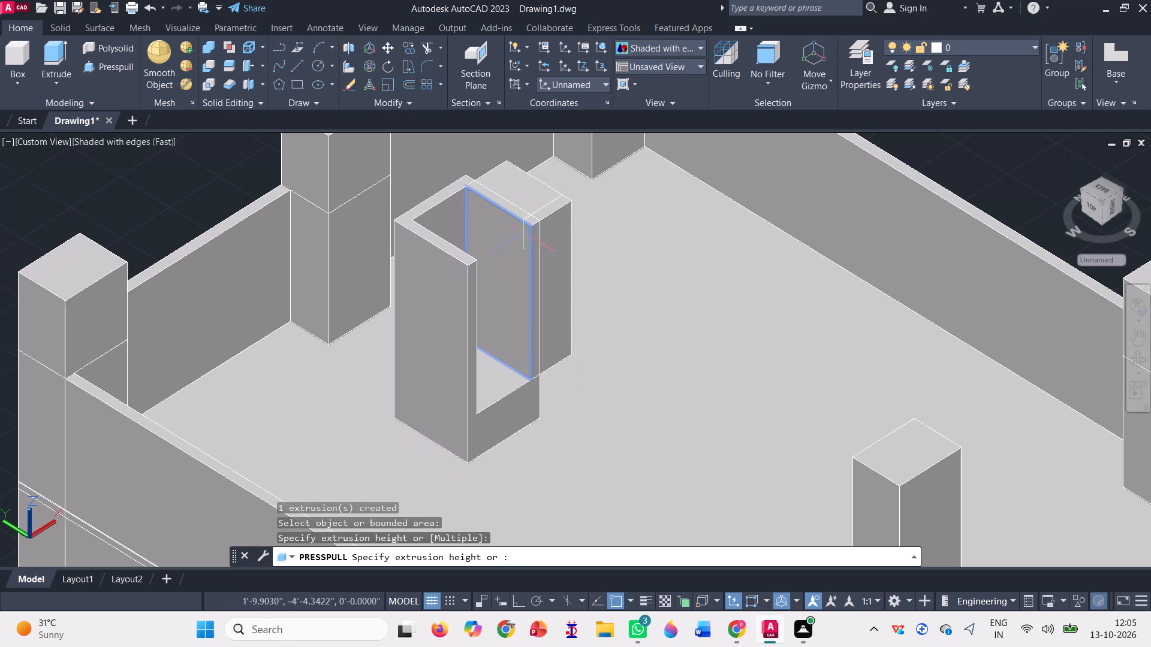
left_click(531, 225)
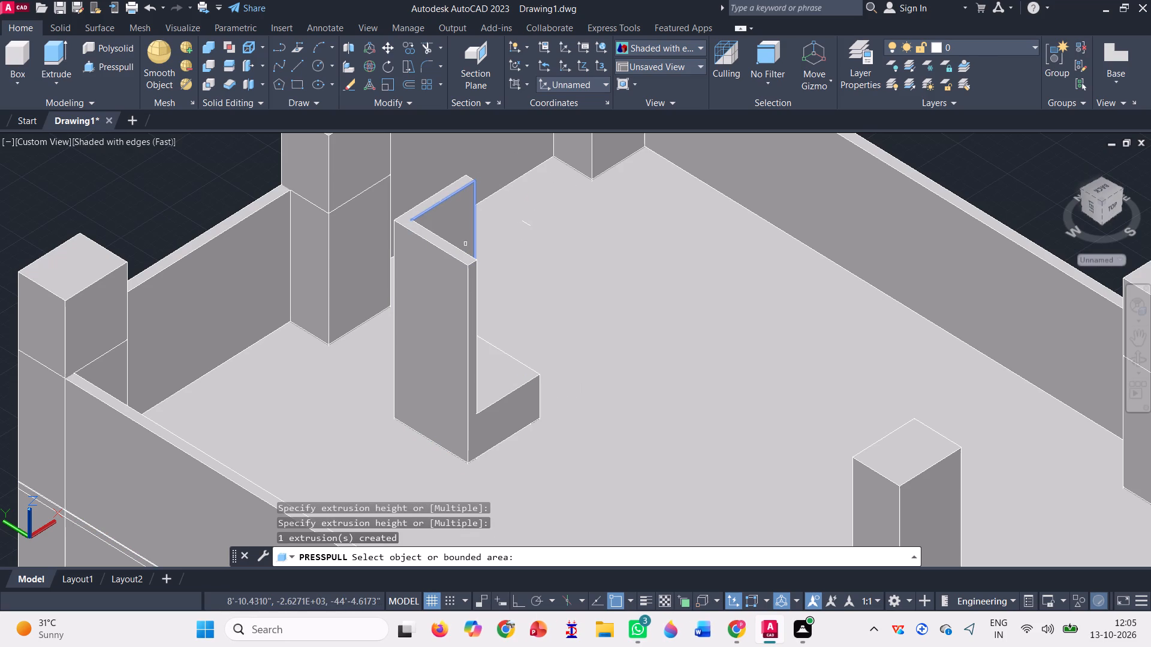
left_click(456, 230)
left_click(439, 211)
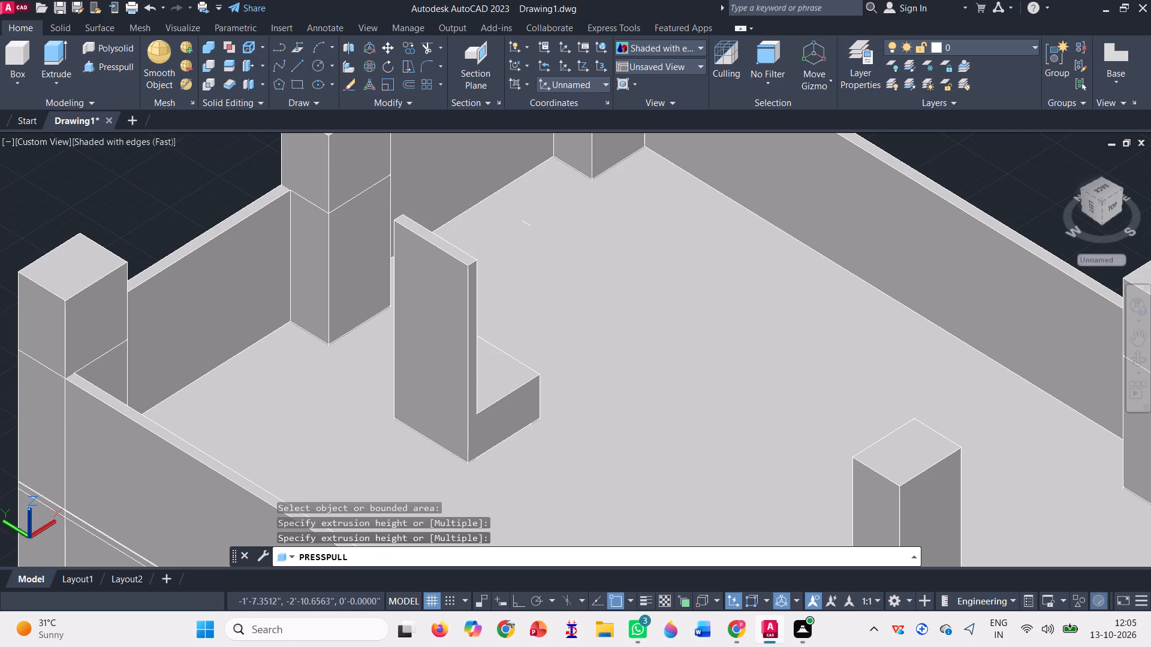
left_click(452, 304)
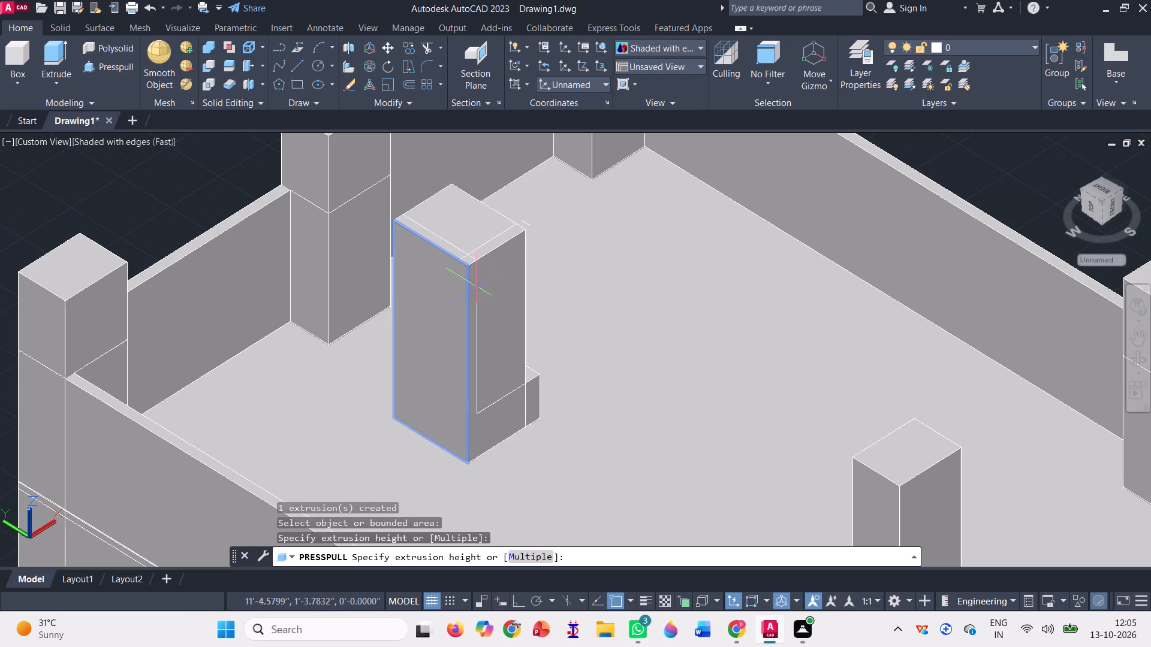
left_click(477, 285)
Presspull the top face of the remaining block down in several passes, reducing it to a thin slab near the roof surface.
left_click(482, 374)
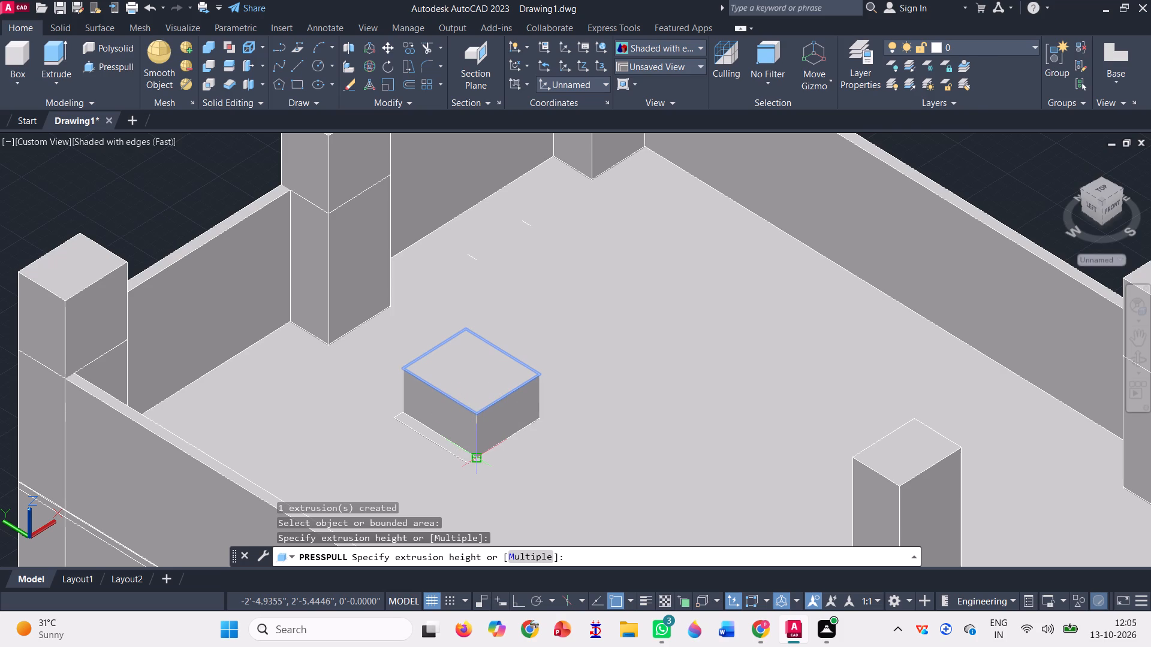
left_click(478, 455)
left_click(479, 378)
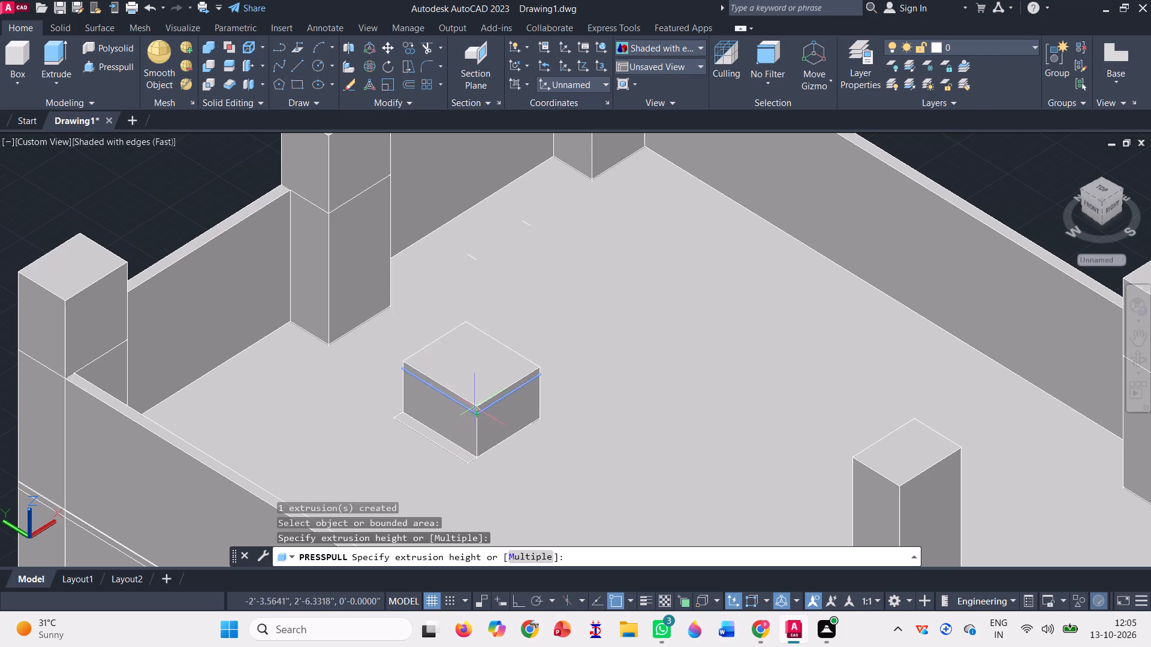
left_click(474, 428)
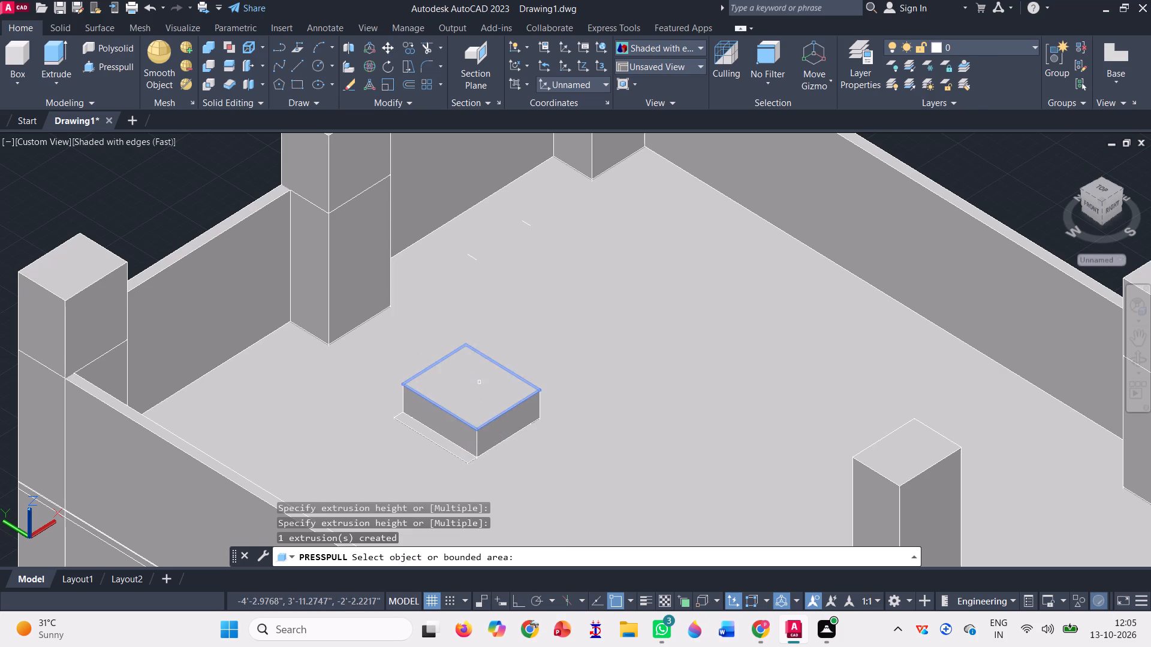
left_click(482, 377)
left_click(477, 446)
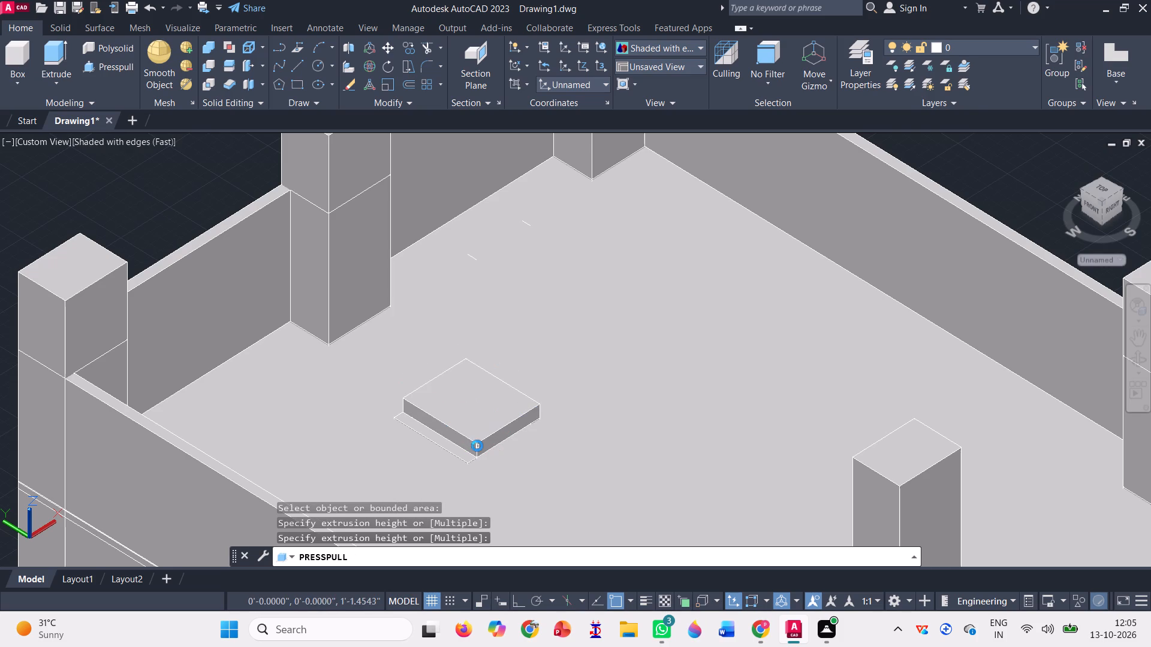
left_click(485, 412)
left_click(484, 440)
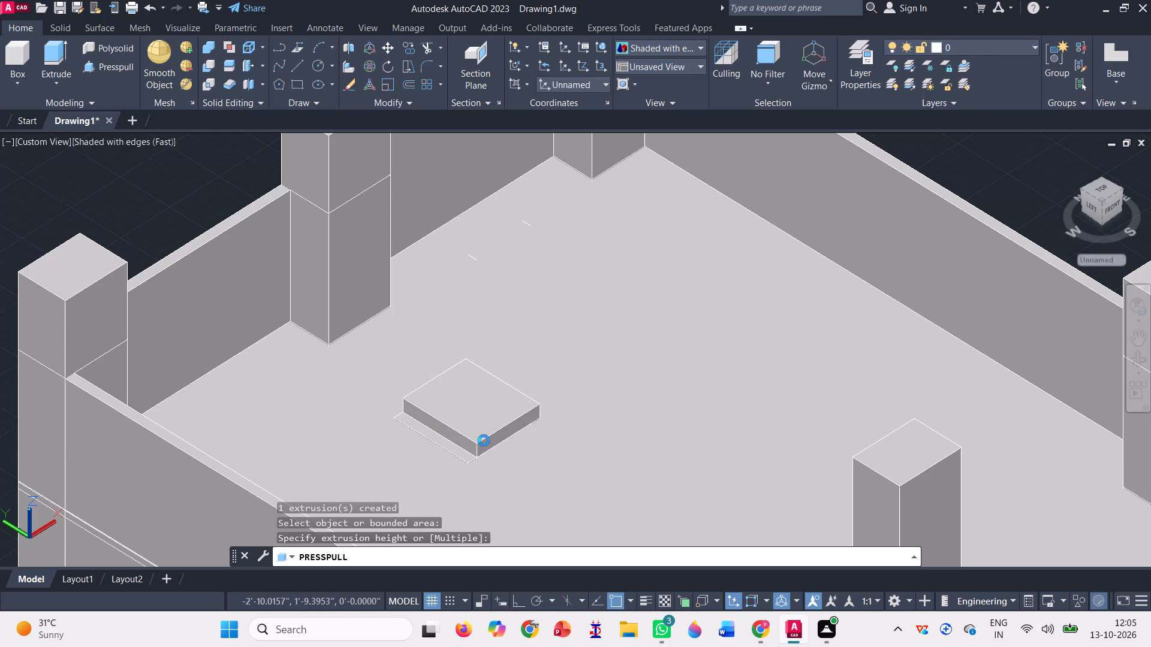
scroll(480, 395, "down", 1)
left_click(480, 395)
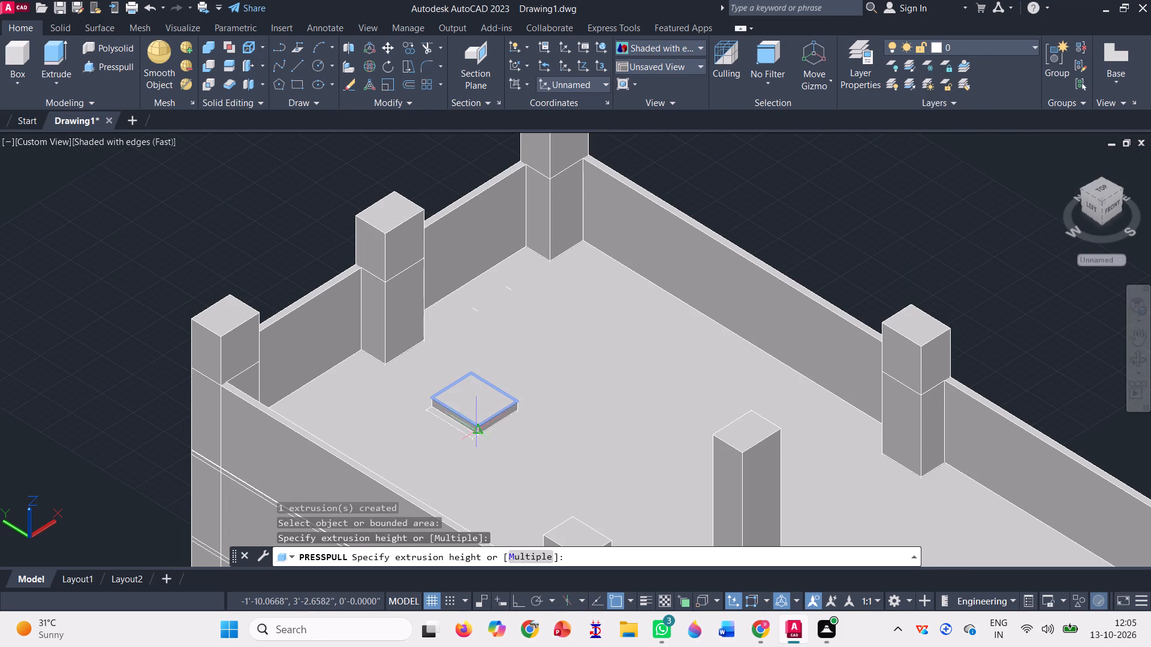
left_click(476, 433)
key("Escape")
scroll(483, 421, "up", 3)
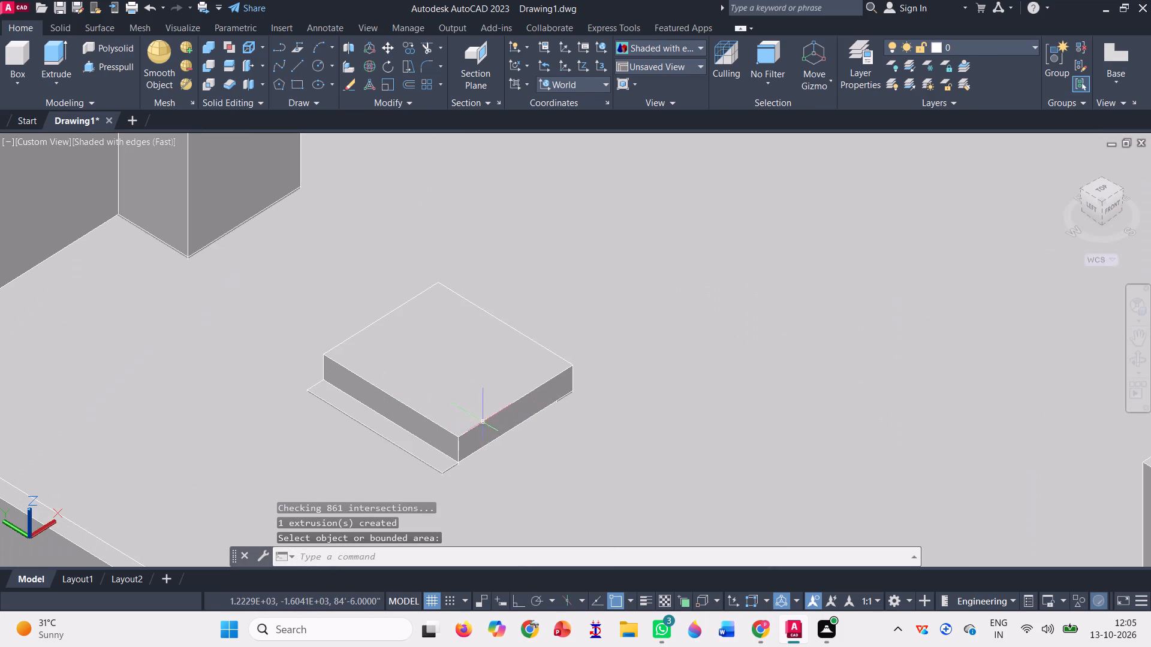
Presspull the top face of the thin ledge along the rooftop block's west side down to its bottom corner.
scroll(420, 462, "up", 2)
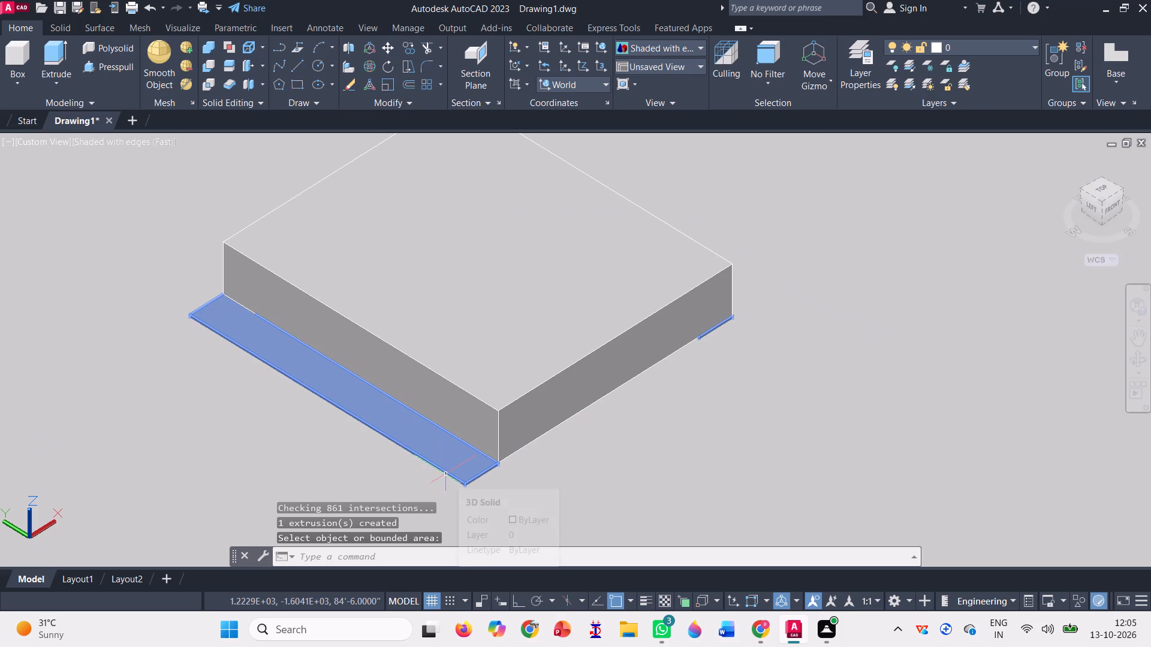
left_click(452, 468)
scroll(460, 500, "up", 1)
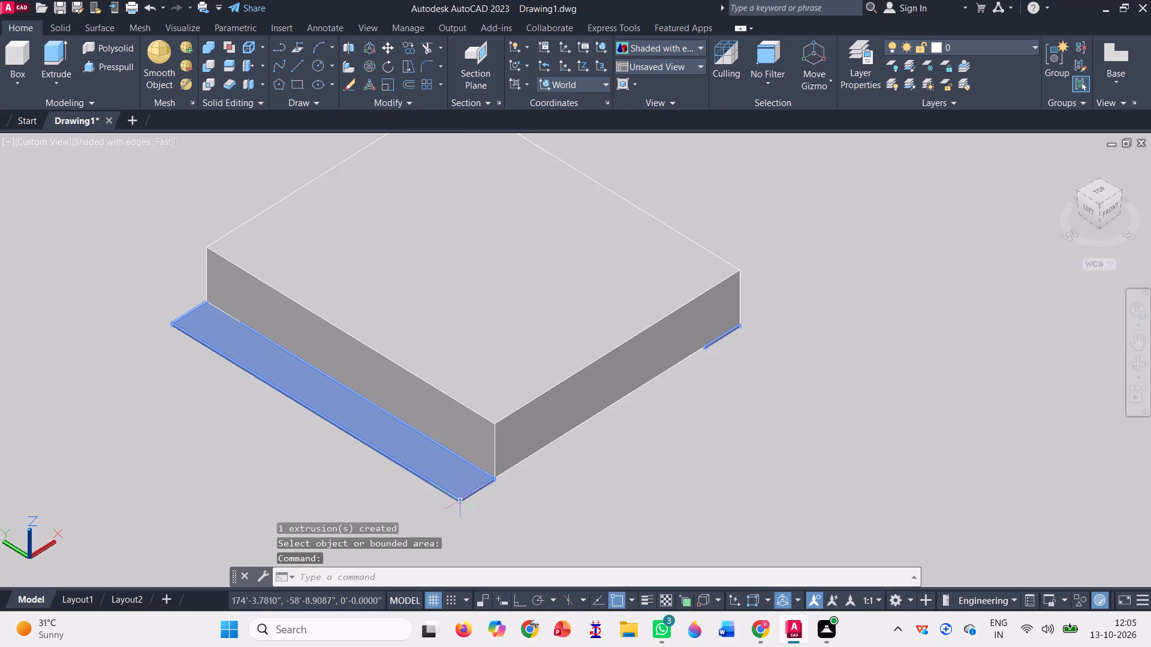
scroll(460, 500, "up", 2)
scroll(475, 350, "down", 2)
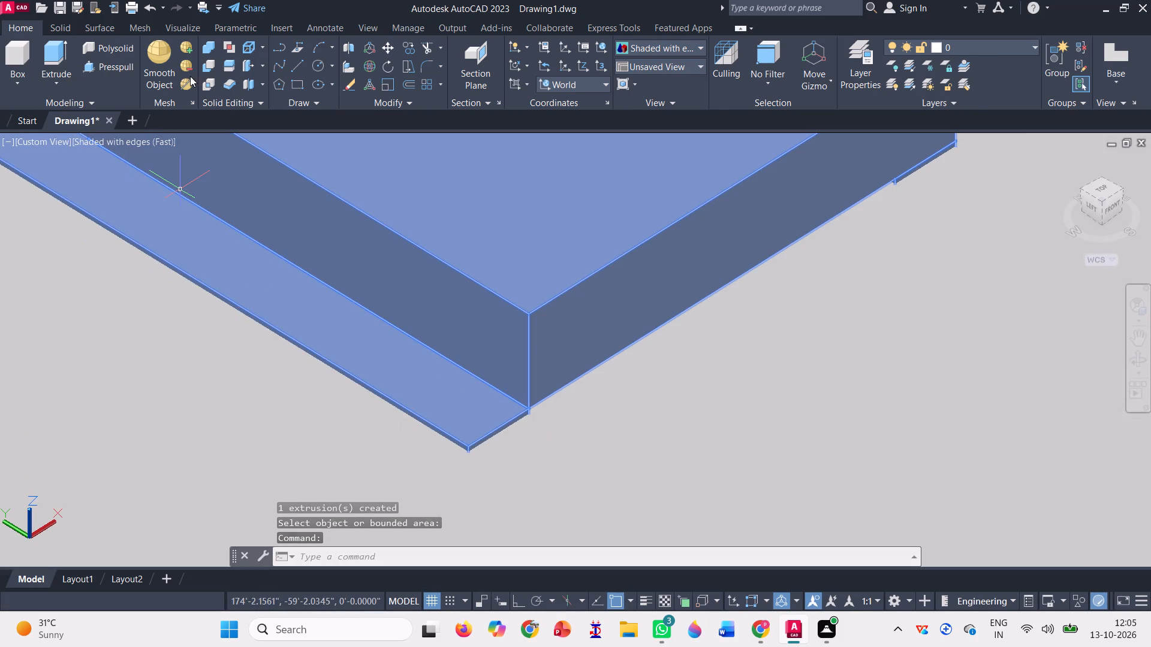
left_click(122, 66)
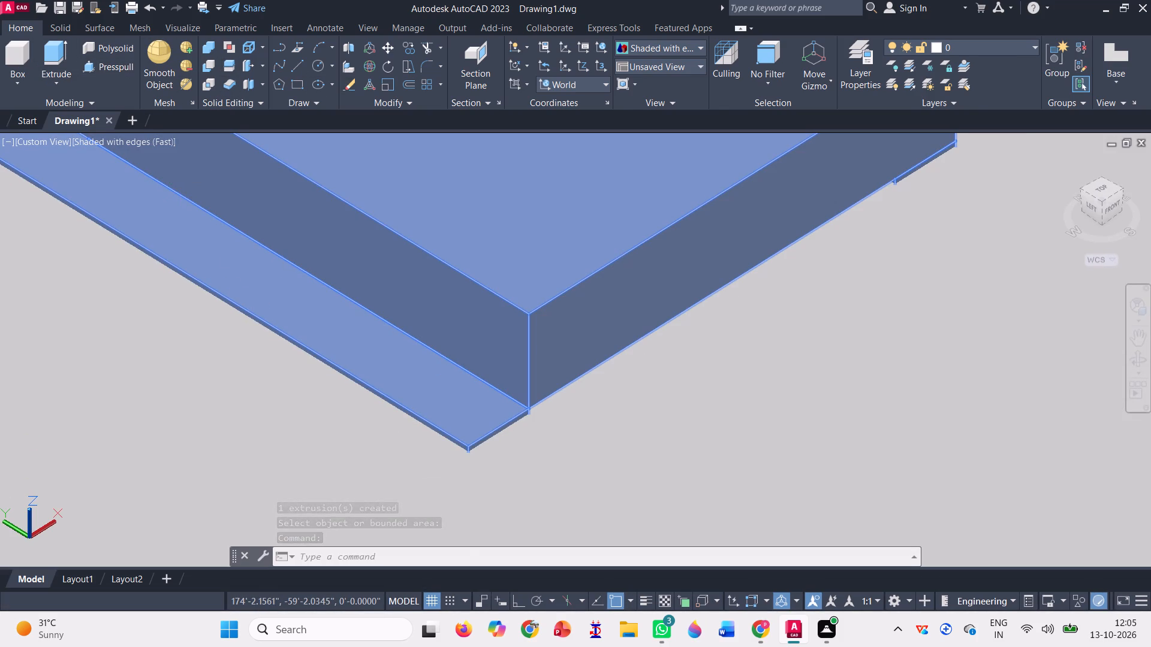
left_click(485, 422)
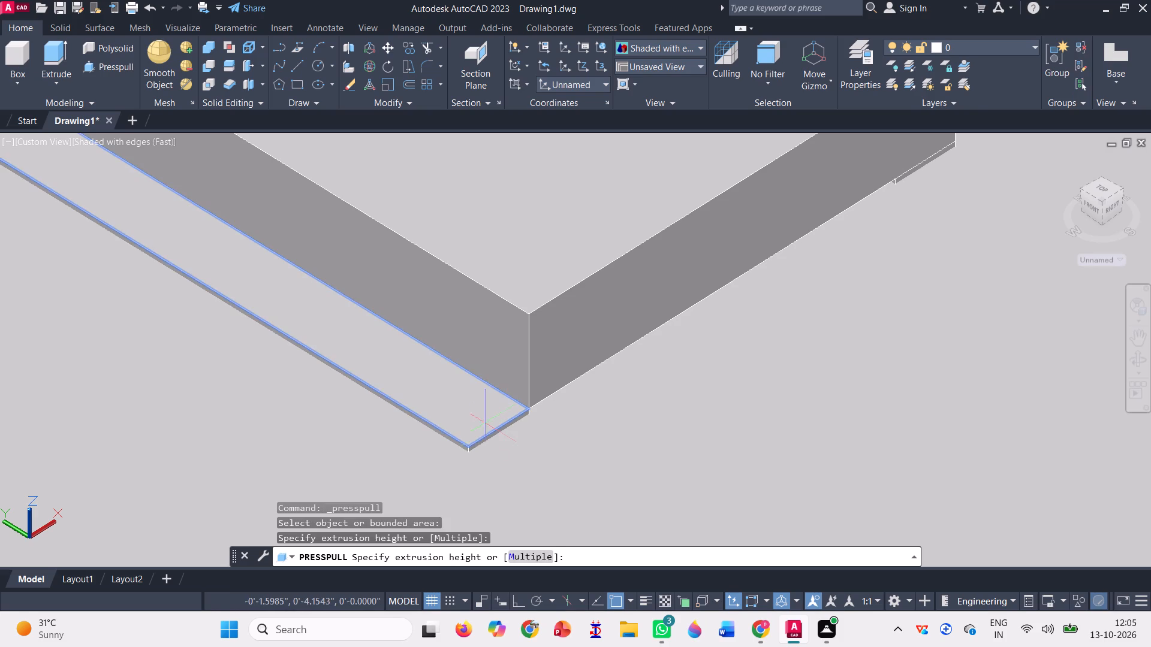
scroll(489, 442, "up", 4)
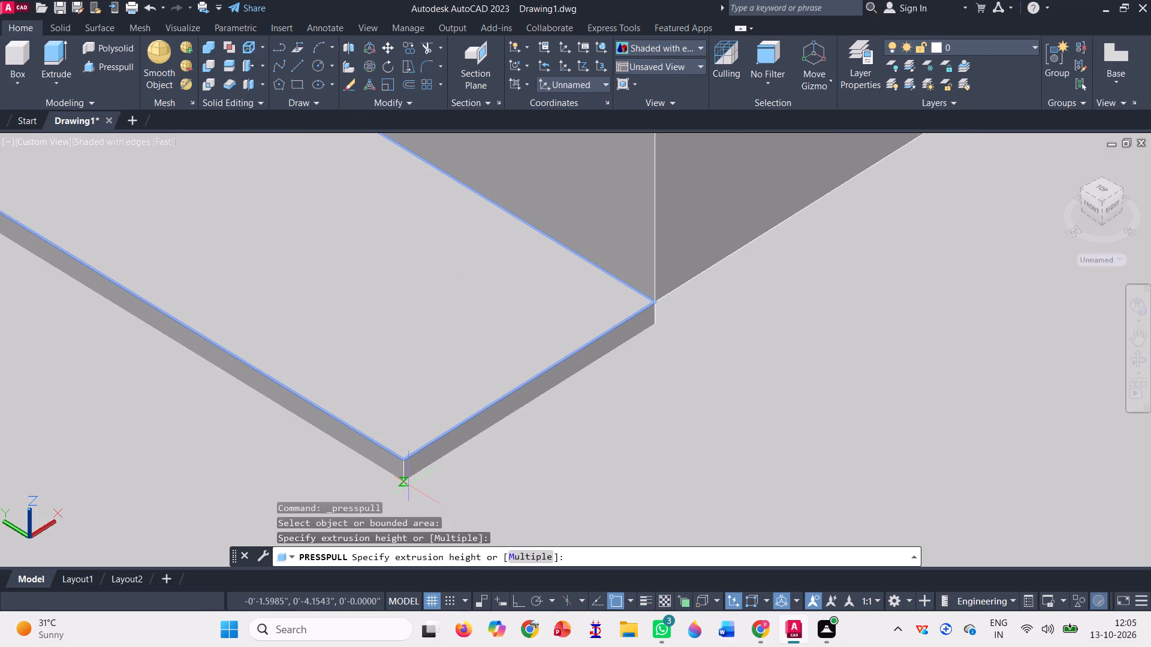
left_click(408, 483)
Presspull the top face of the rooftop block down to its base corner in two passes.
scroll(407, 483, "down", 5)
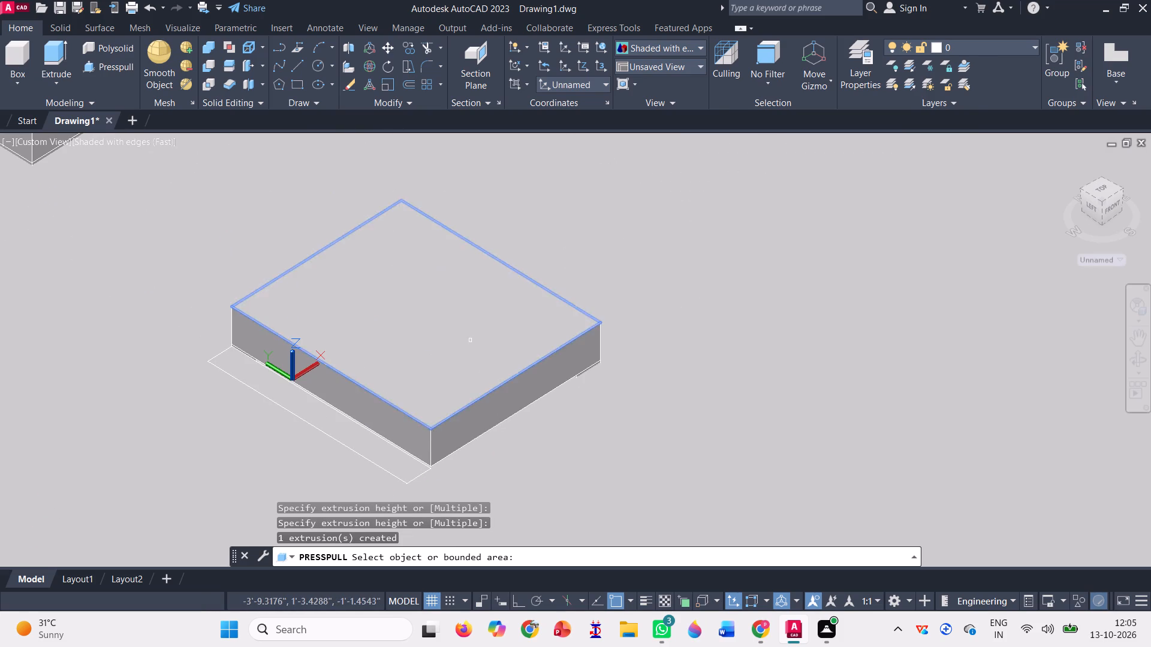
left_click(470, 339)
scroll(439, 477, "up", 4)
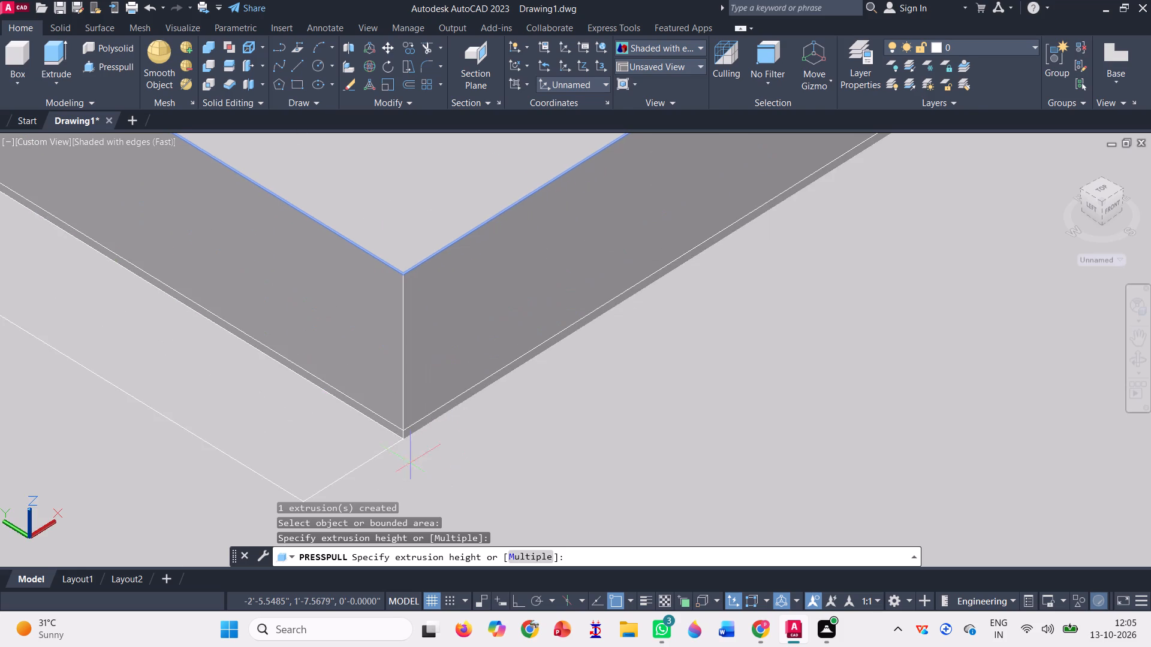
scroll(397, 440, "up", 4)
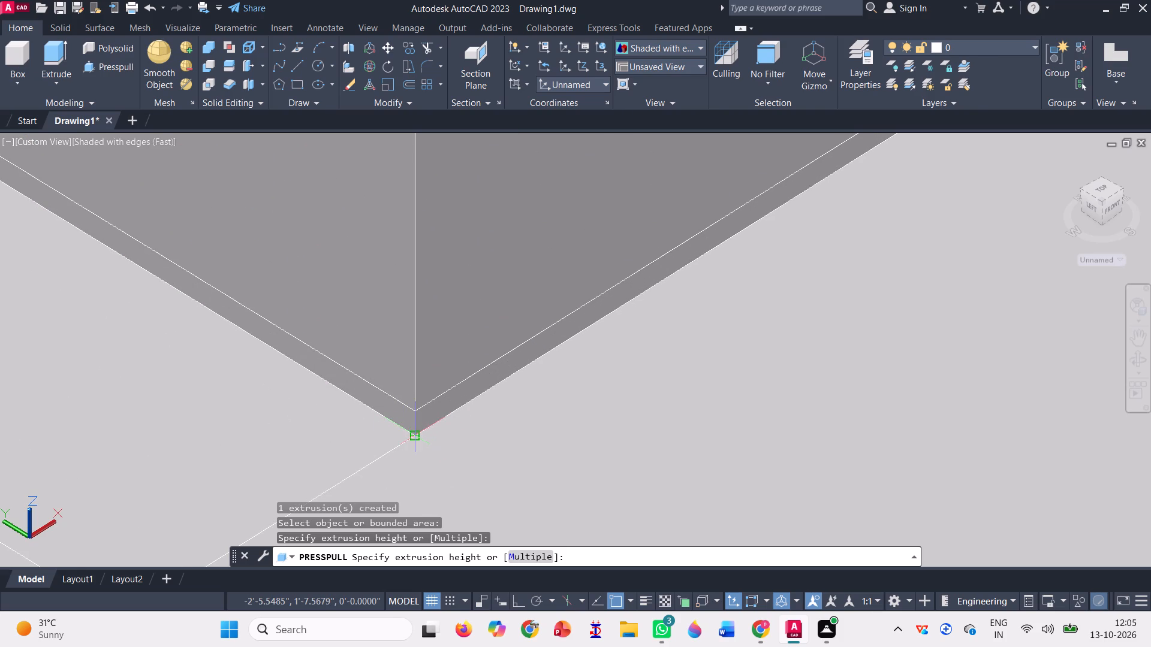
left_click(415, 433)
scroll(421, 453, "down", 6)
left_click(402, 301)
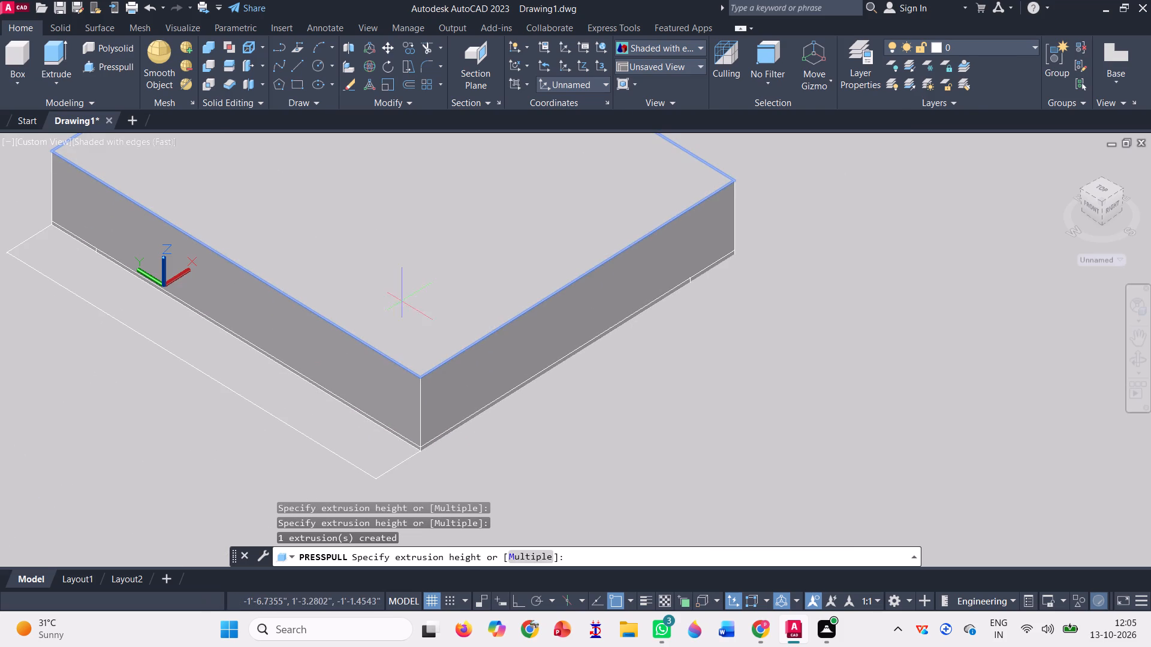
left_click(422, 450)
scroll(429, 448, "down", 2)
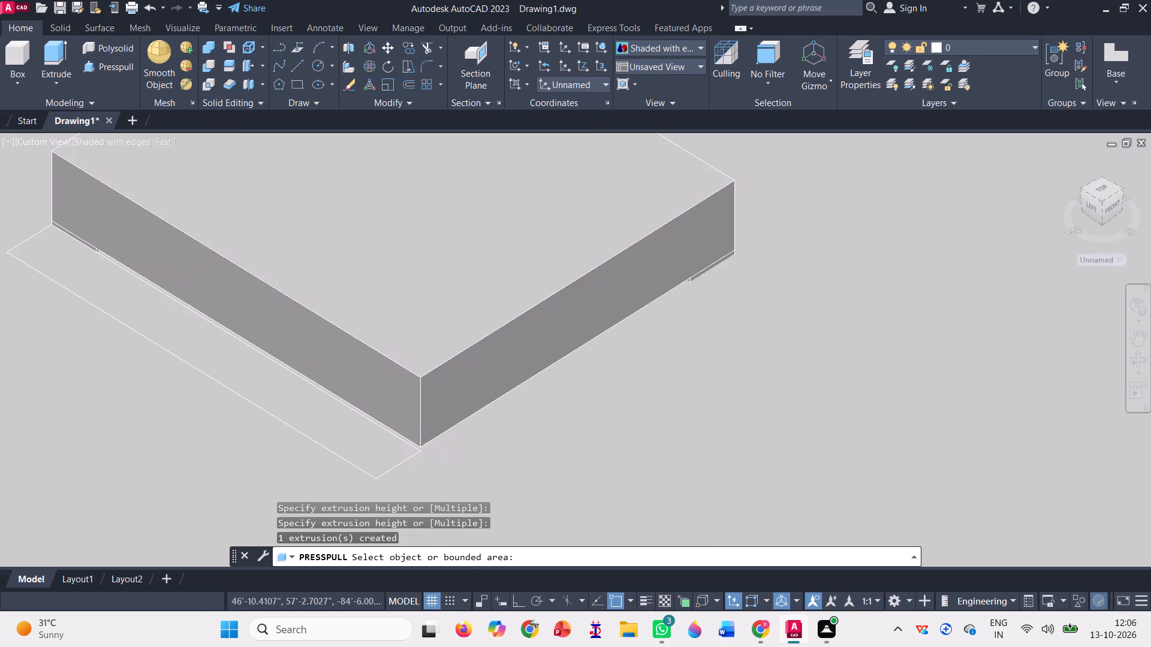
scroll(429, 448, "down", 9)
scroll(498, 350, "down", 1)
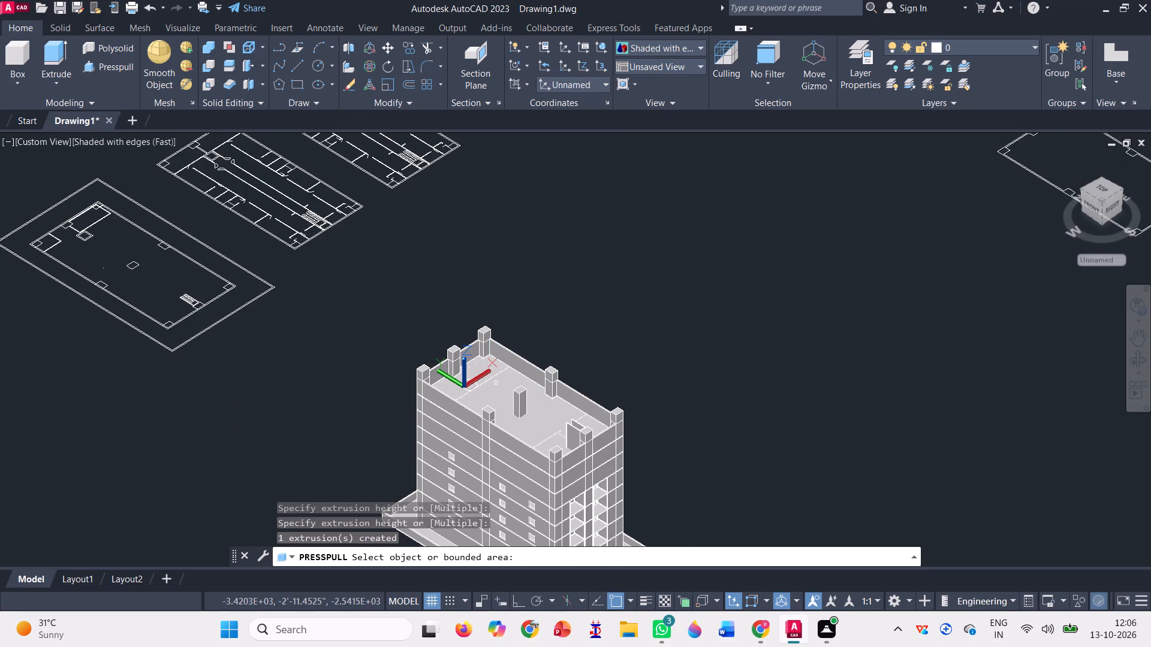
key("Escape")
Presspull the north wall's middle column top down to the parapet level and the northwest corner column top partway down.
scroll(468, 382, "up", 10)
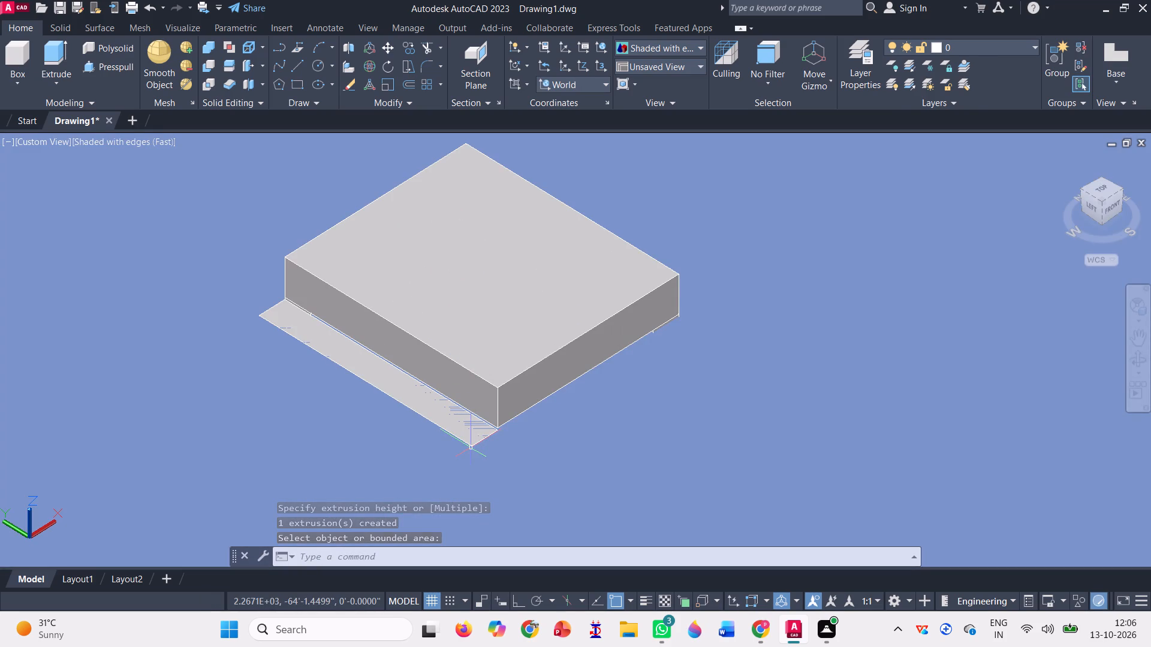
scroll(473, 407, "down", 6)
scroll(443, 328, "down", 2)
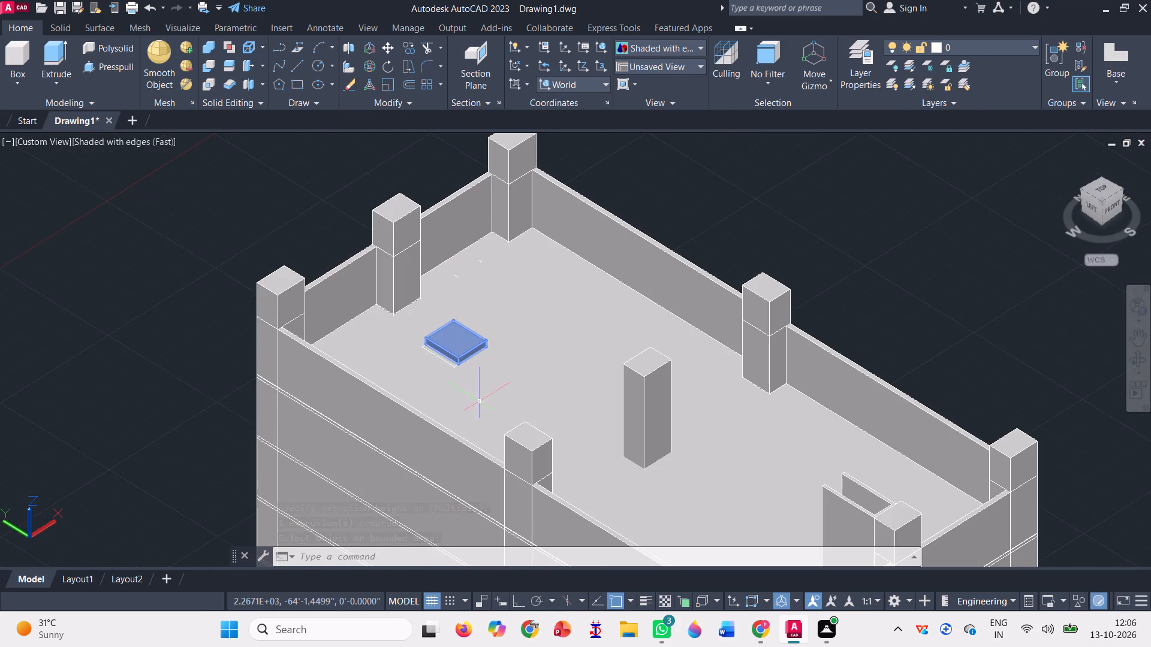
scroll(442, 309, "down", 1)
scroll(424, 243, "up", 2)
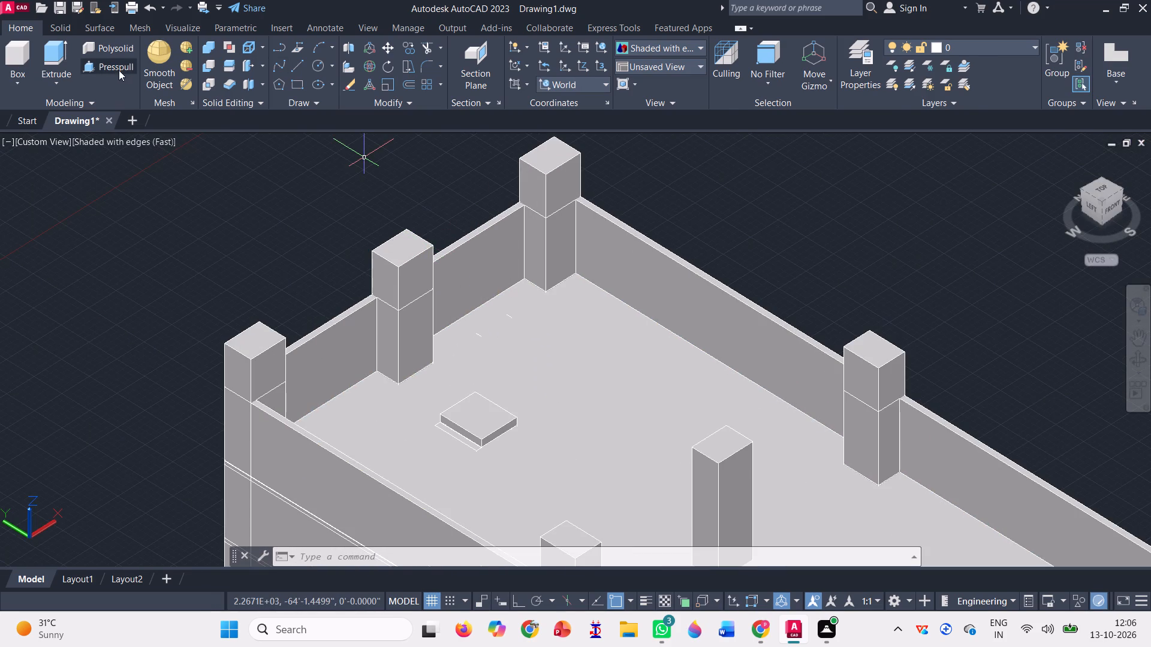
left_click(115, 68)
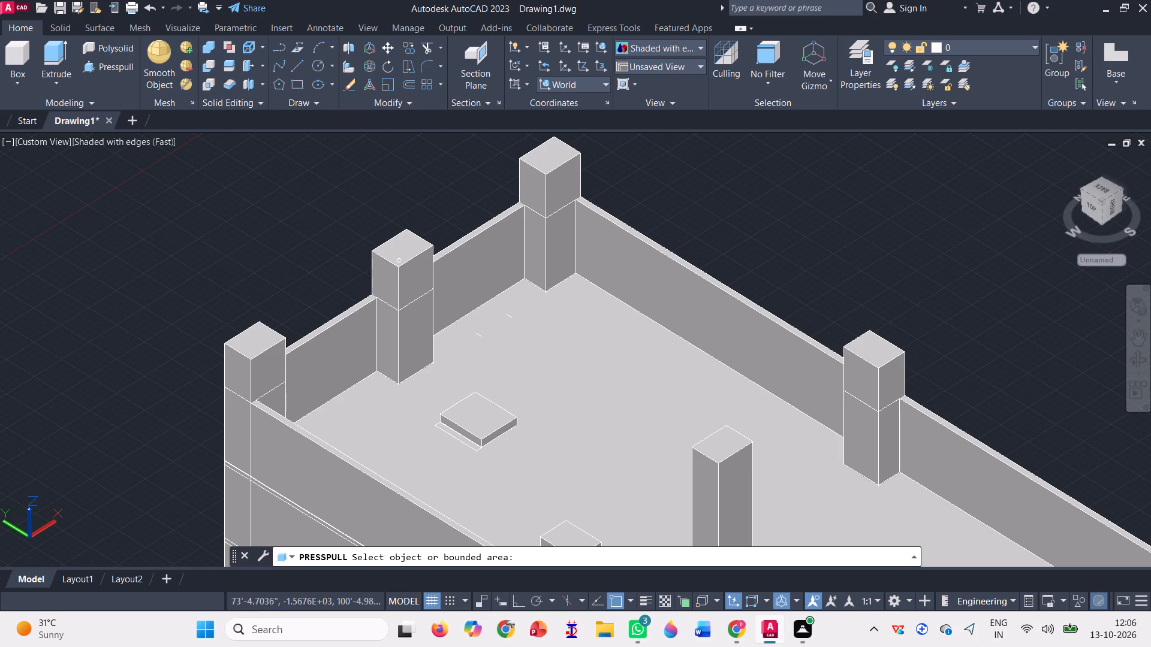
left_click(406, 252)
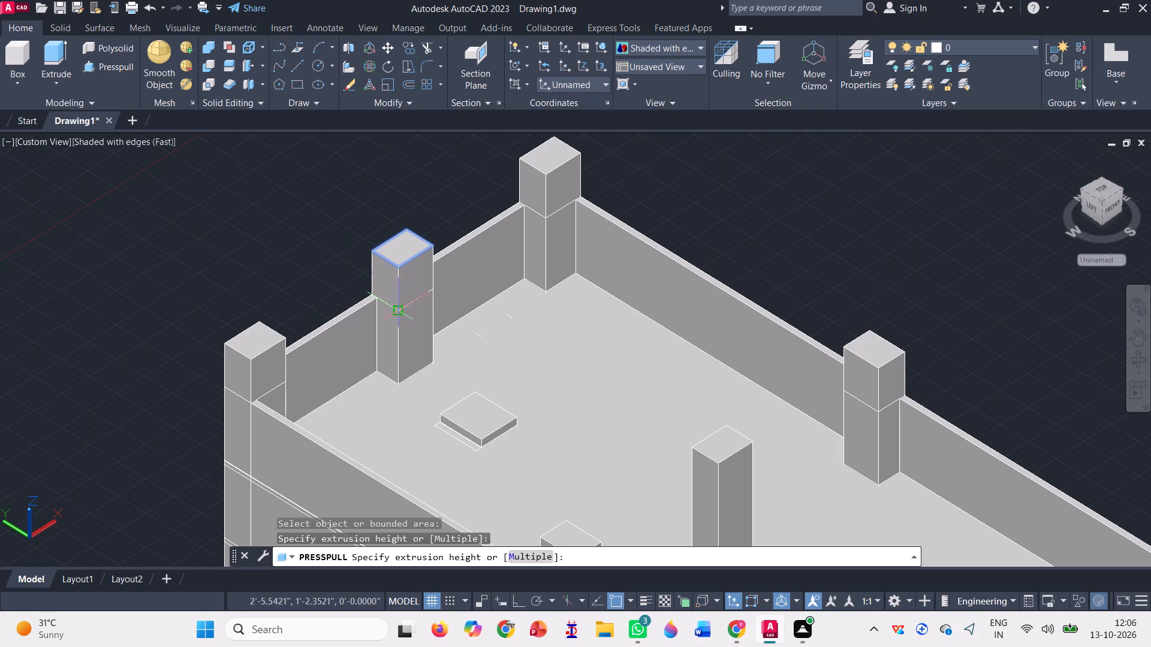
left_click(398, 309)
left_click(245, 340)
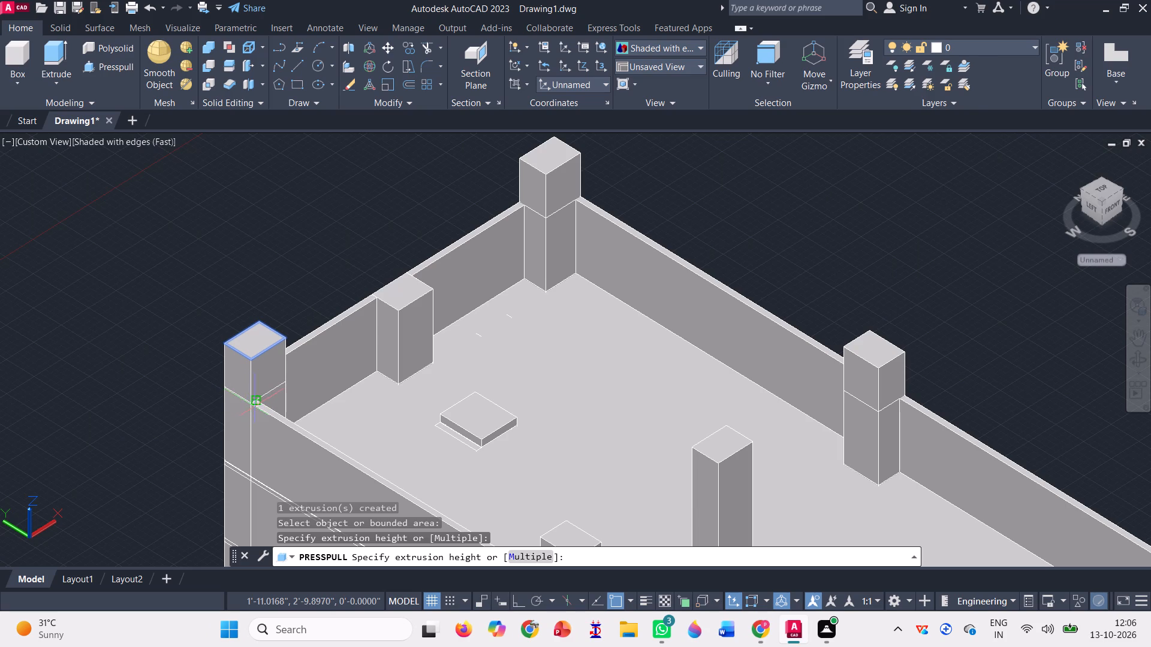
scroll(251, 397, "up", 3)
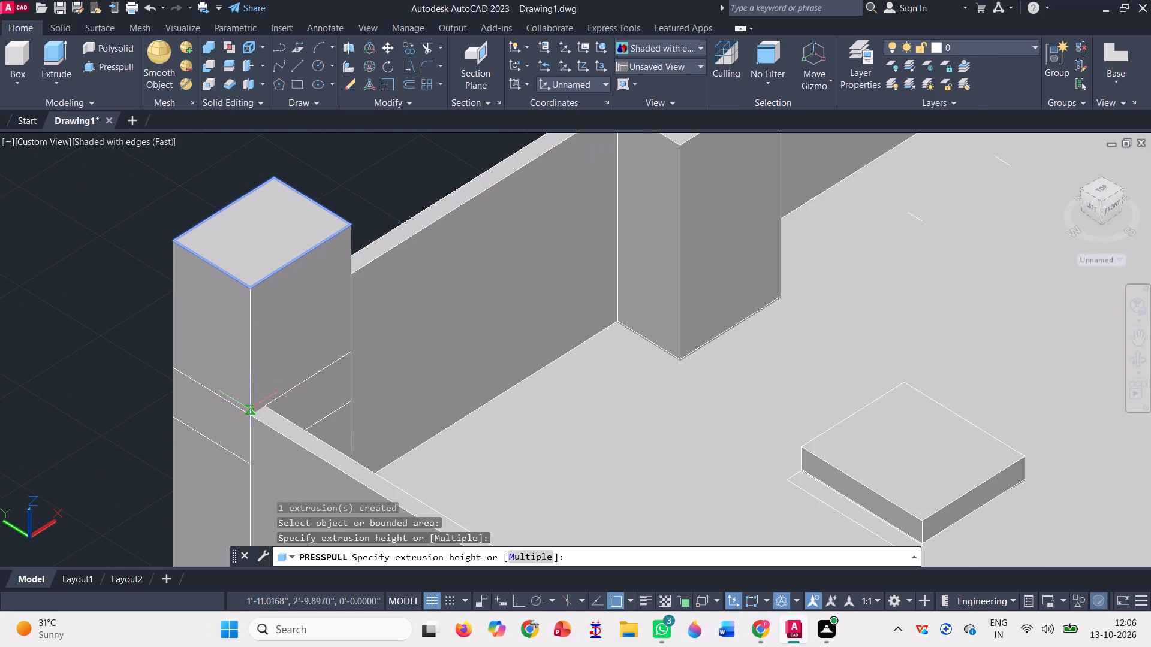
left_click(250, 360)
Presspull the tops of the northeast corner column and the east wall's middle column down to the parapet level.
scroll(236, 303, "down", 2)
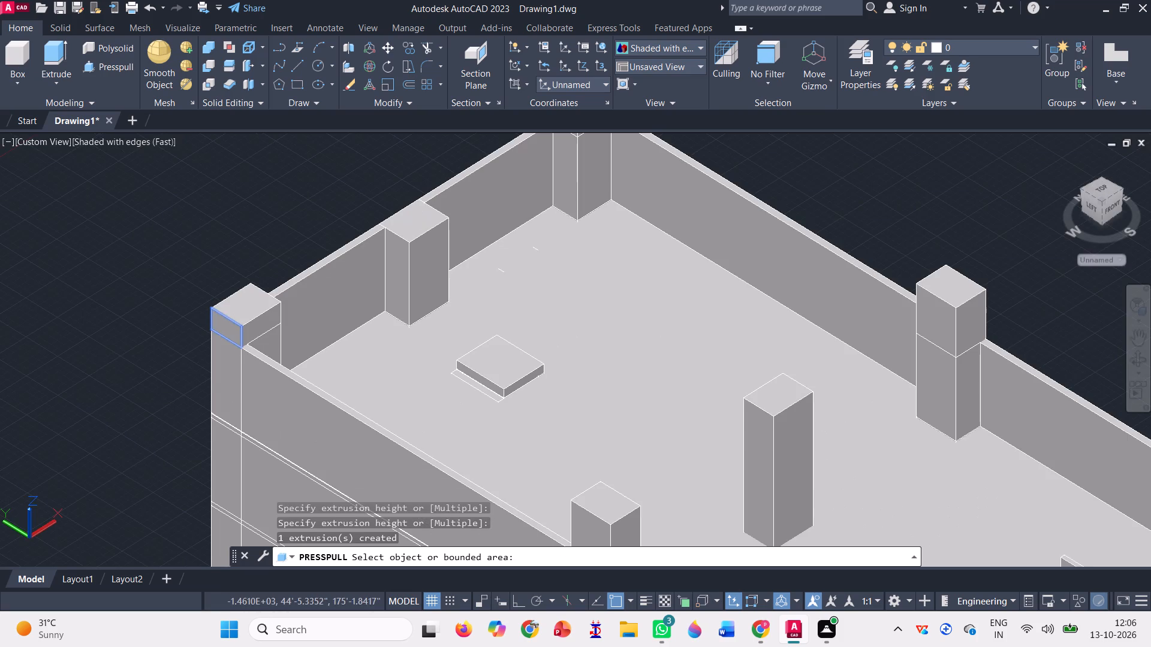
scroll(189, 332, "down", 2)
left_click(358, 220)
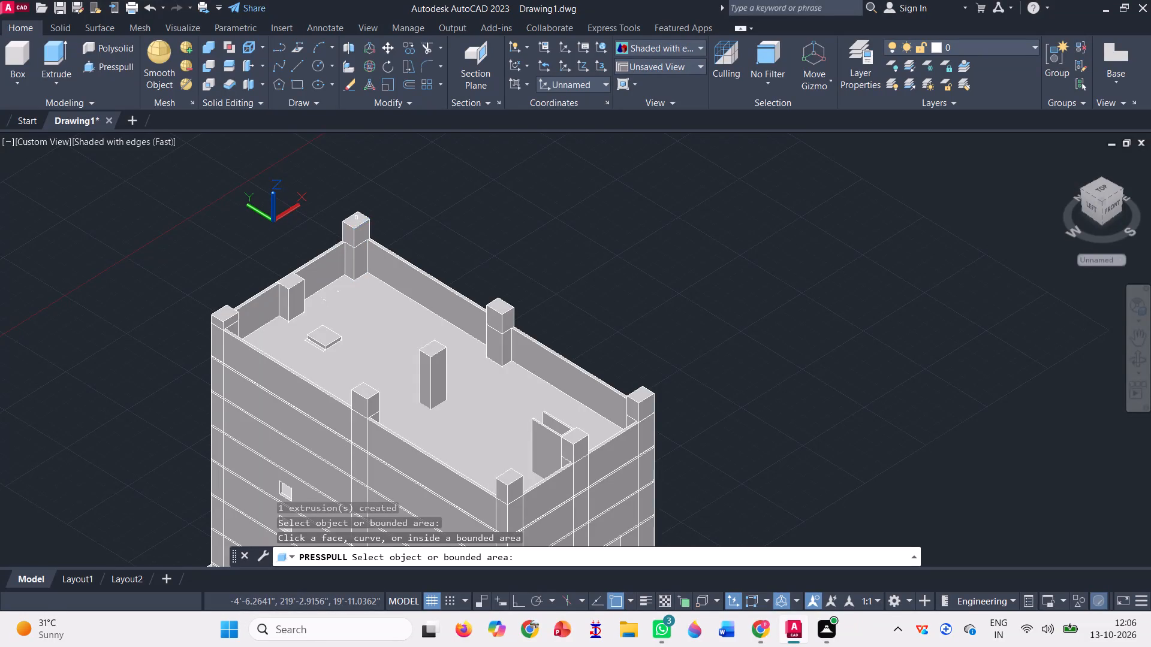
left_click(356, 215)
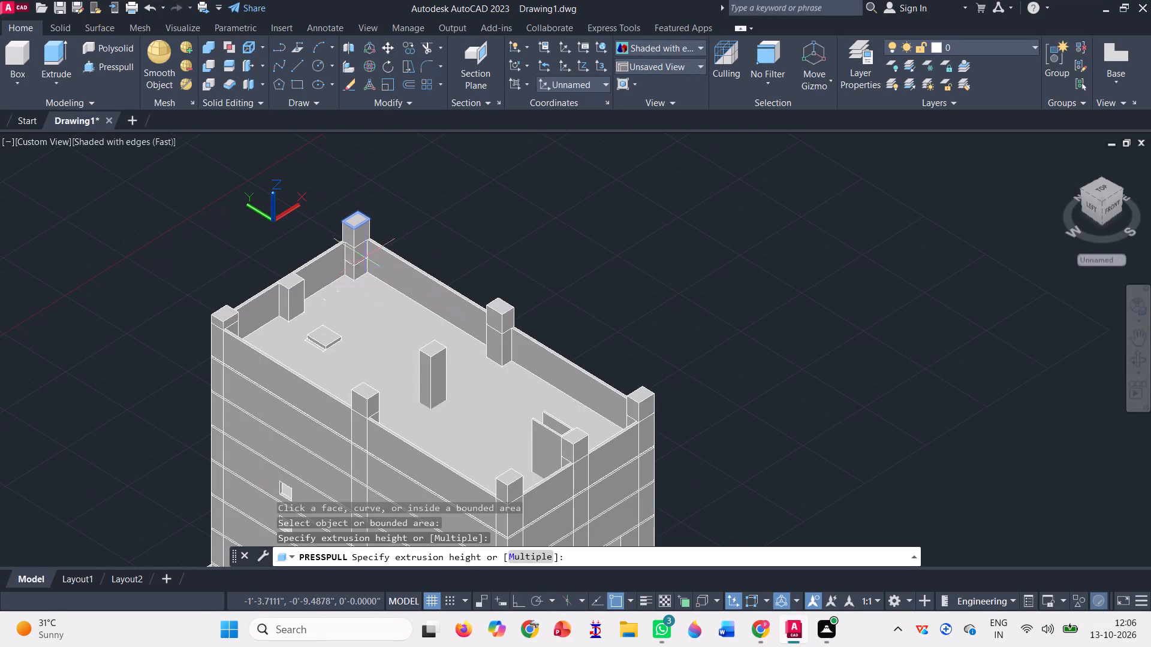
scroll(364, 254, "up", 3)
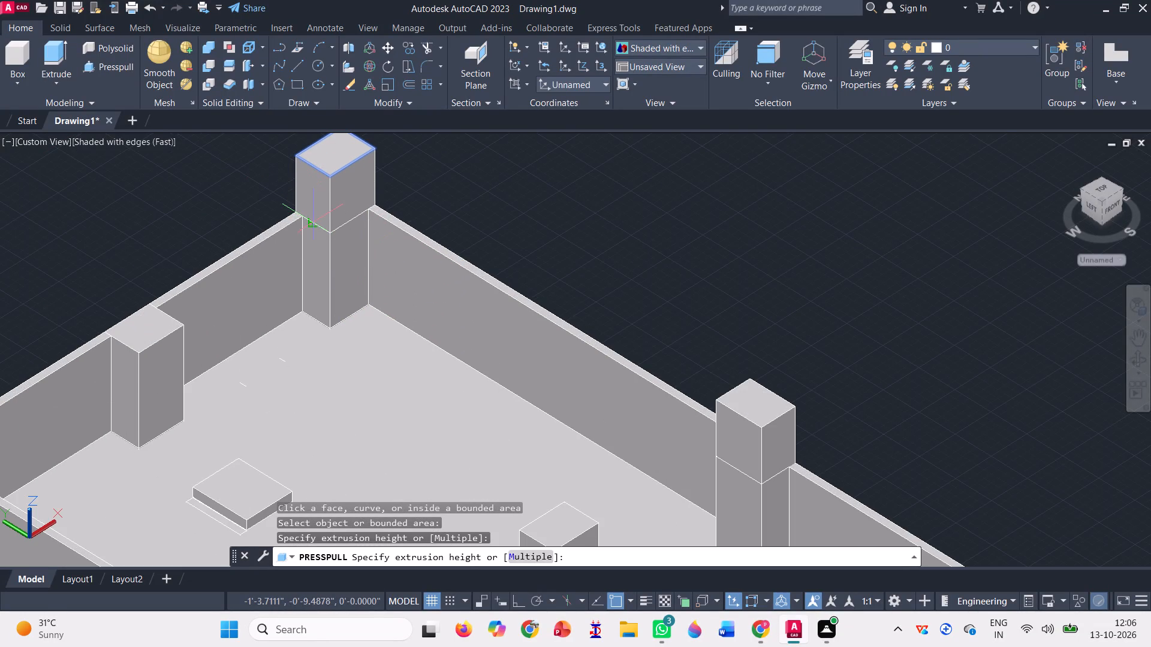
left_click(330, 232)
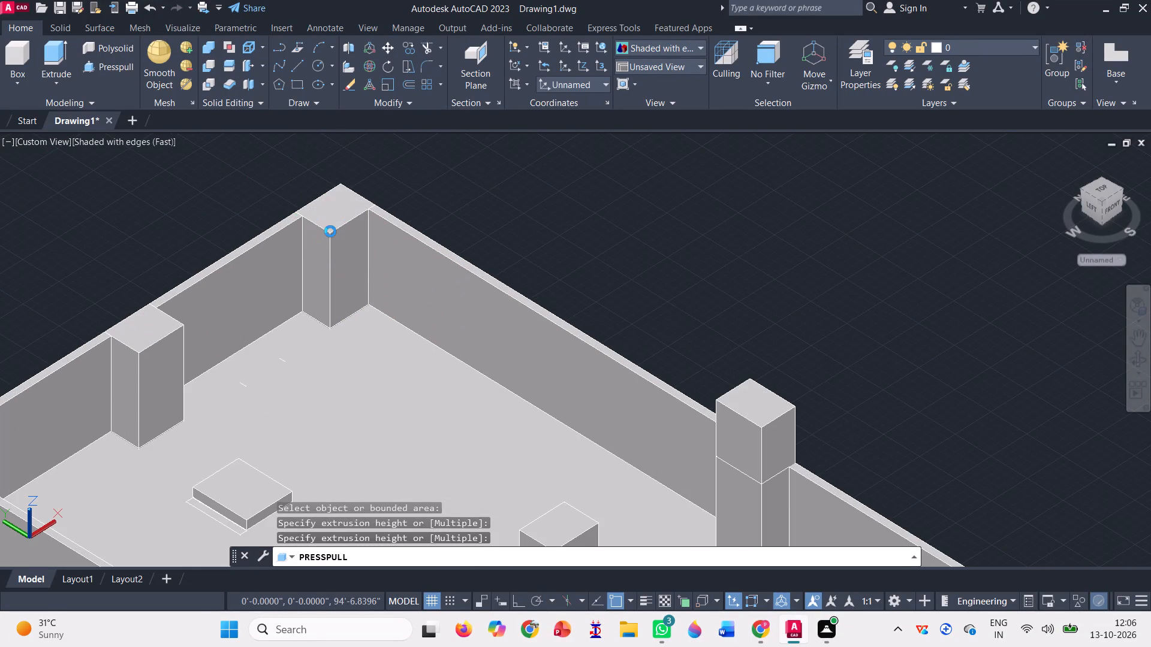
scroll(330, 231, "down", 1)
left_click(587, 336)
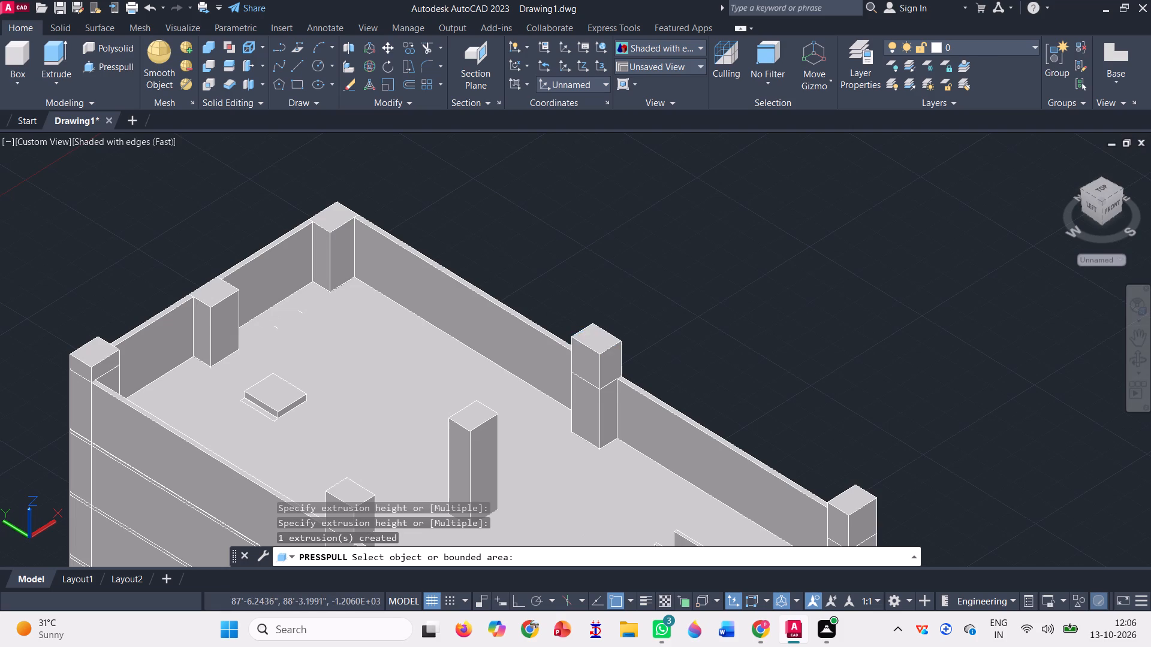
scroll(592, 385, "up", 6)
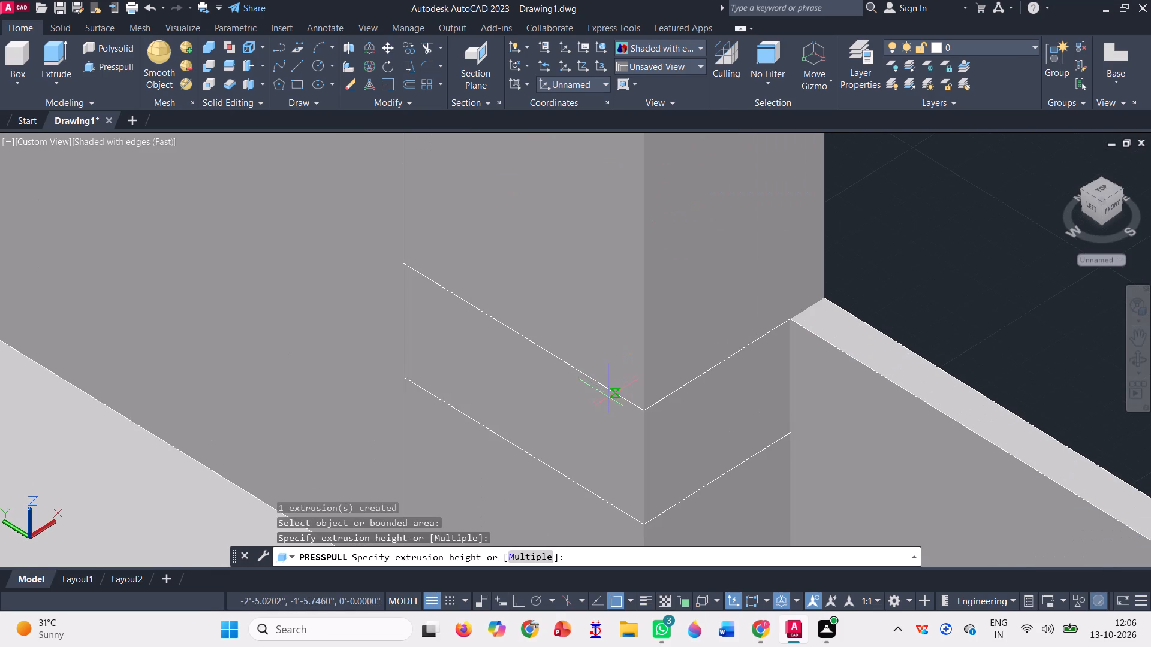
left_click(644, 409)
Presspull the tops of the southeast corner column and the south wall's middle column down to the parapet level.
scroll(500, 353, "down", 6)
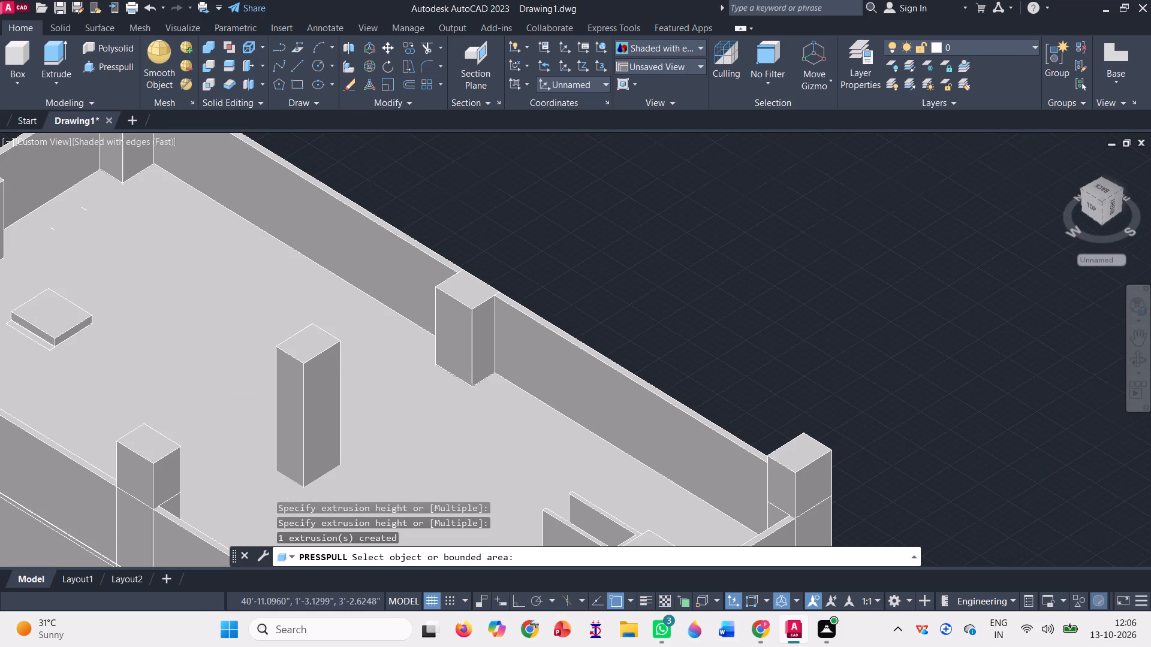
scroll(663, 332, "down", 2)
scroll(716, 383, "up", 3)
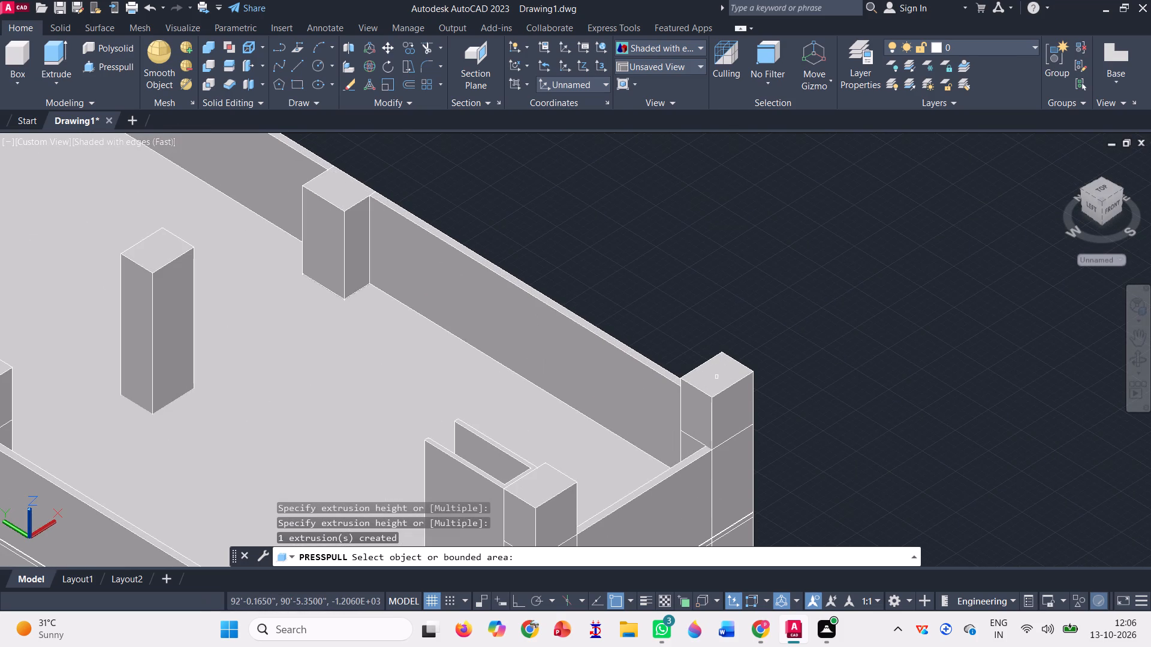
left_click(716, 376)
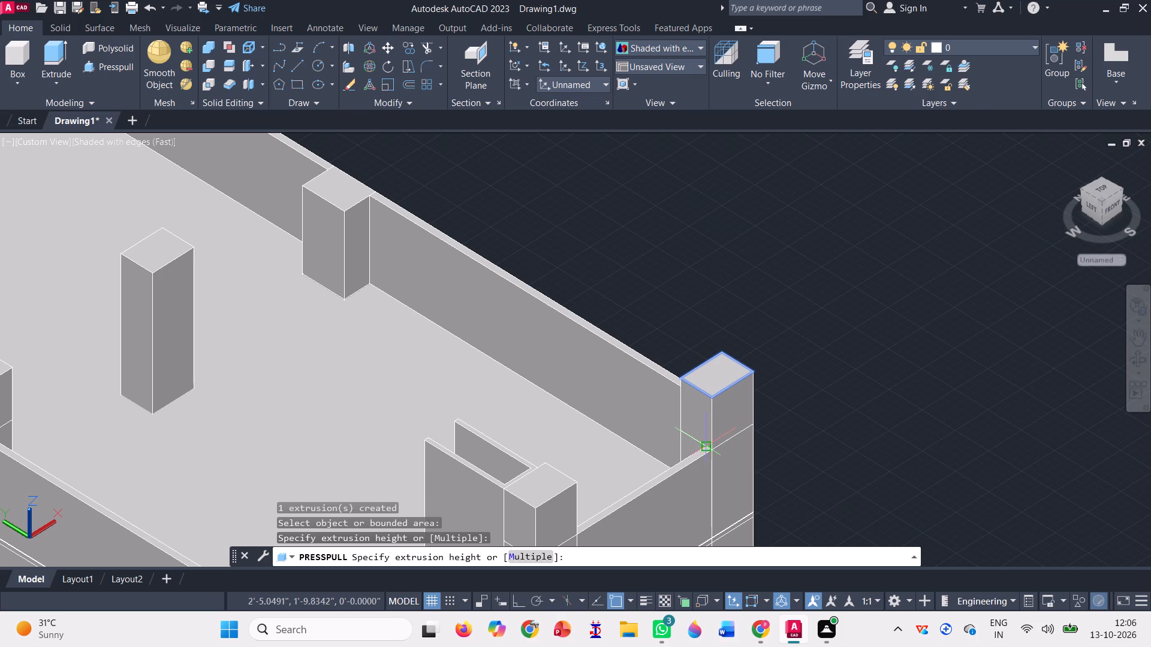
scroll(707, 448, "up", 4)
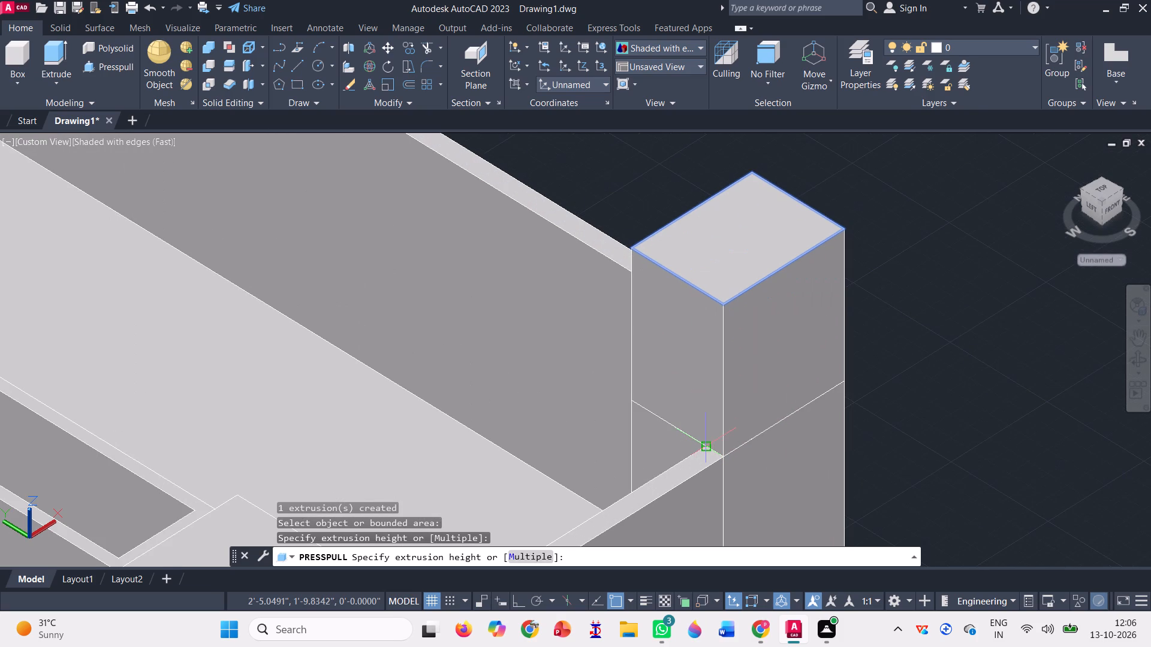
left_click(725, 458)
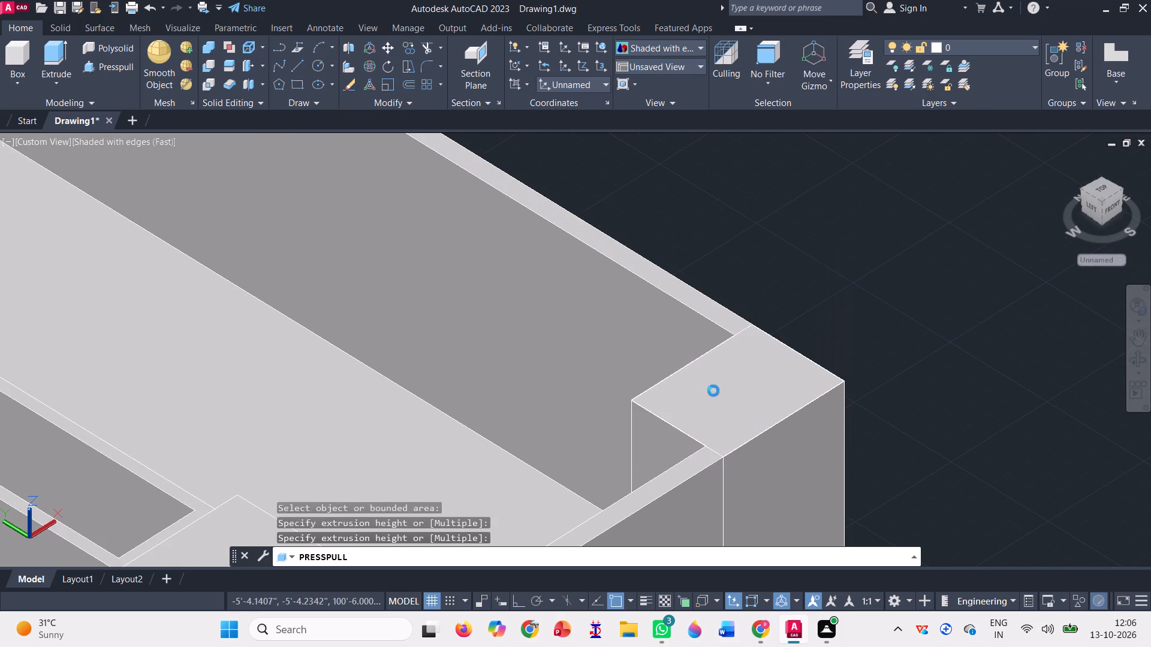
scroll(778, 312, "down", 6)
scroll(778, 240, "down", 3)
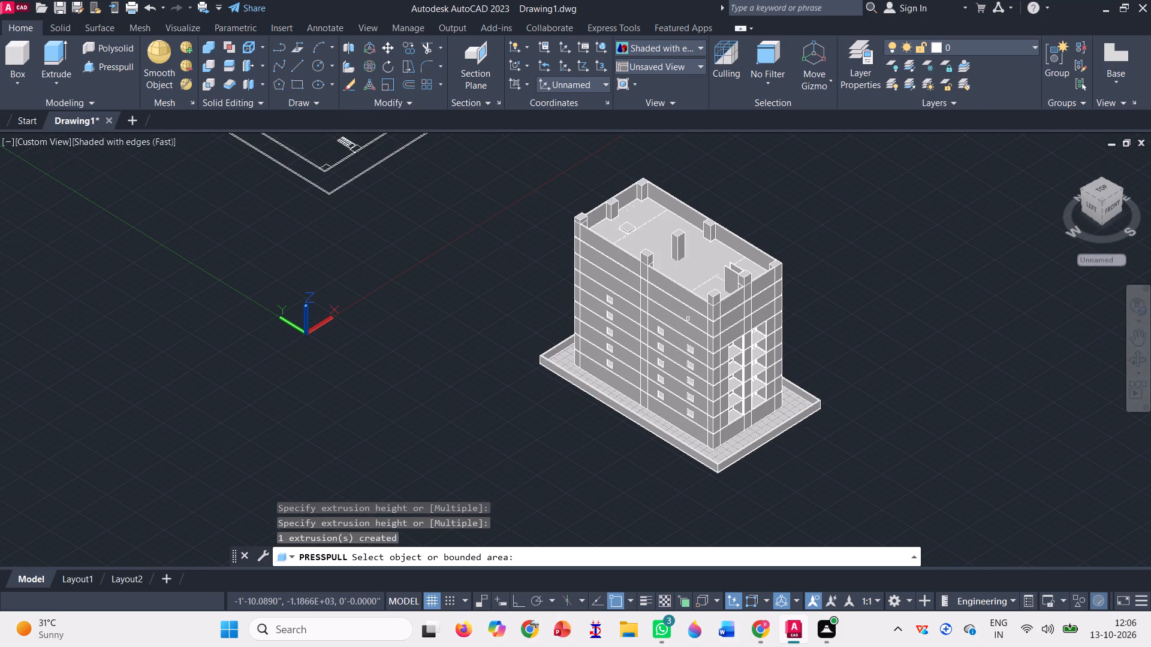
scroll(688, 317, "up", 2)
scroll(854, 198, "up", 4)
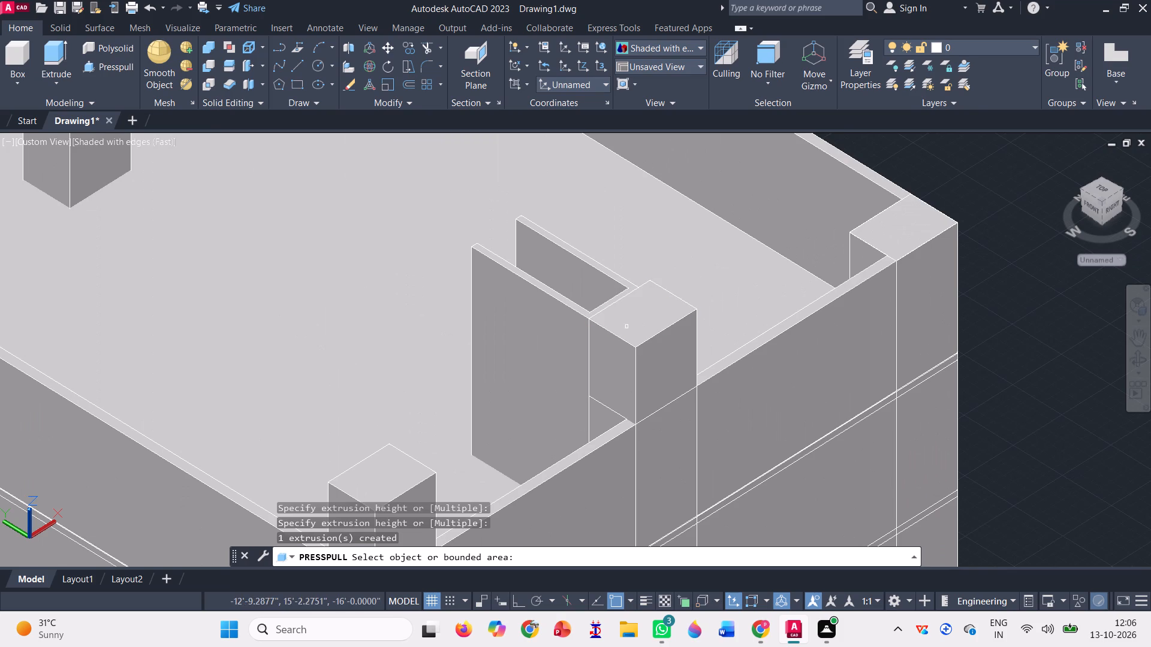
left_click(632, 321)
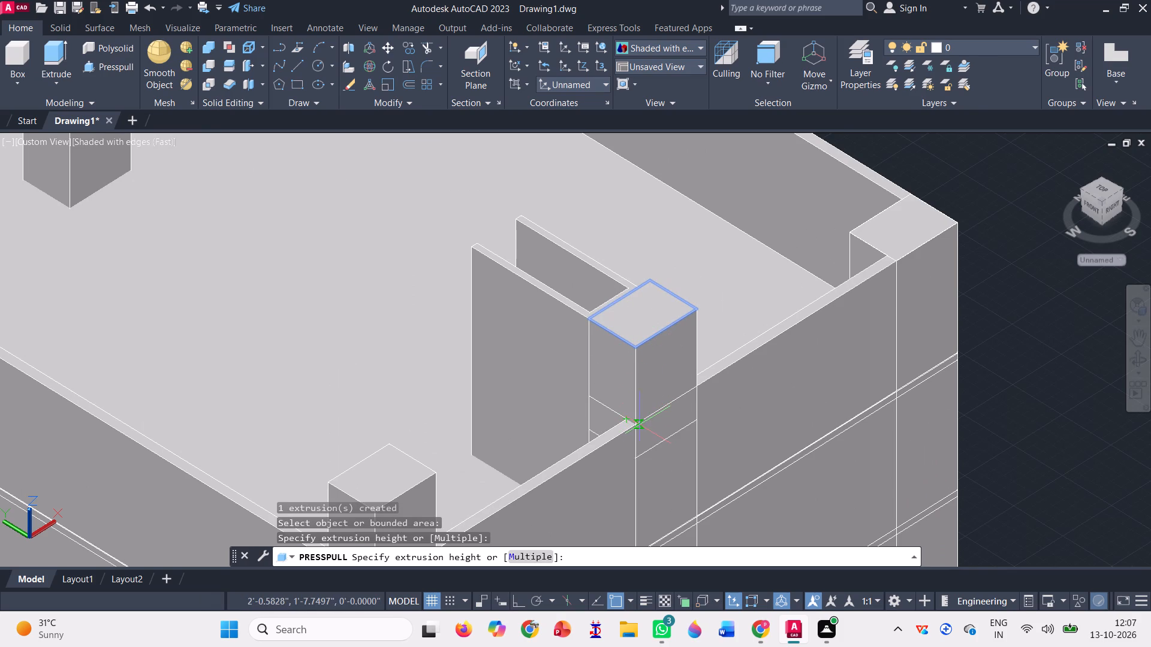
left_click(640, 424)
scroll(649, 362, "down", 5)
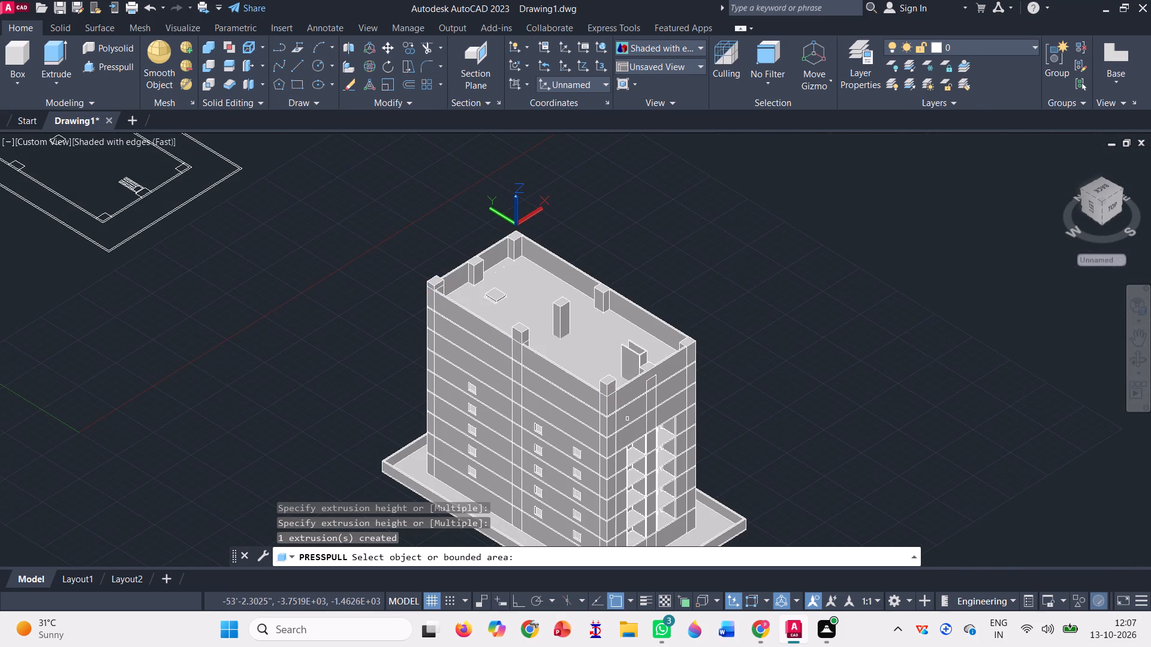
Presspull the top of the southwest corner column down to the parapet level.
scroll(655, 411, "up", 3)
scroll(673, 355, "down", 2)
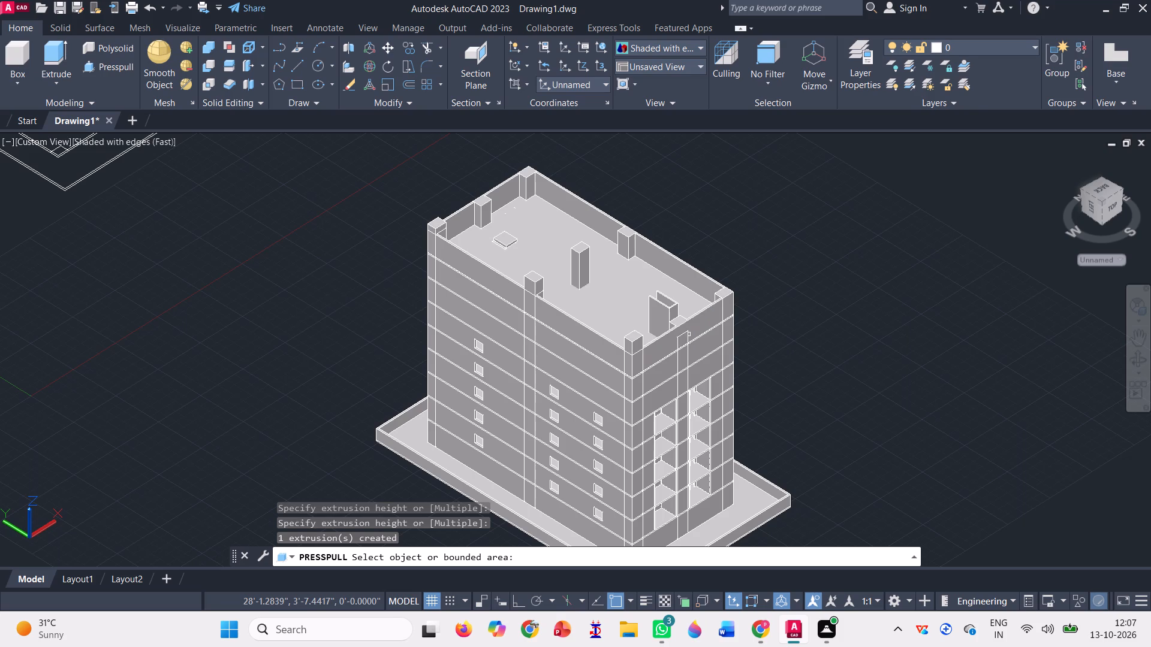
scroll(642, 331, "up", 3)
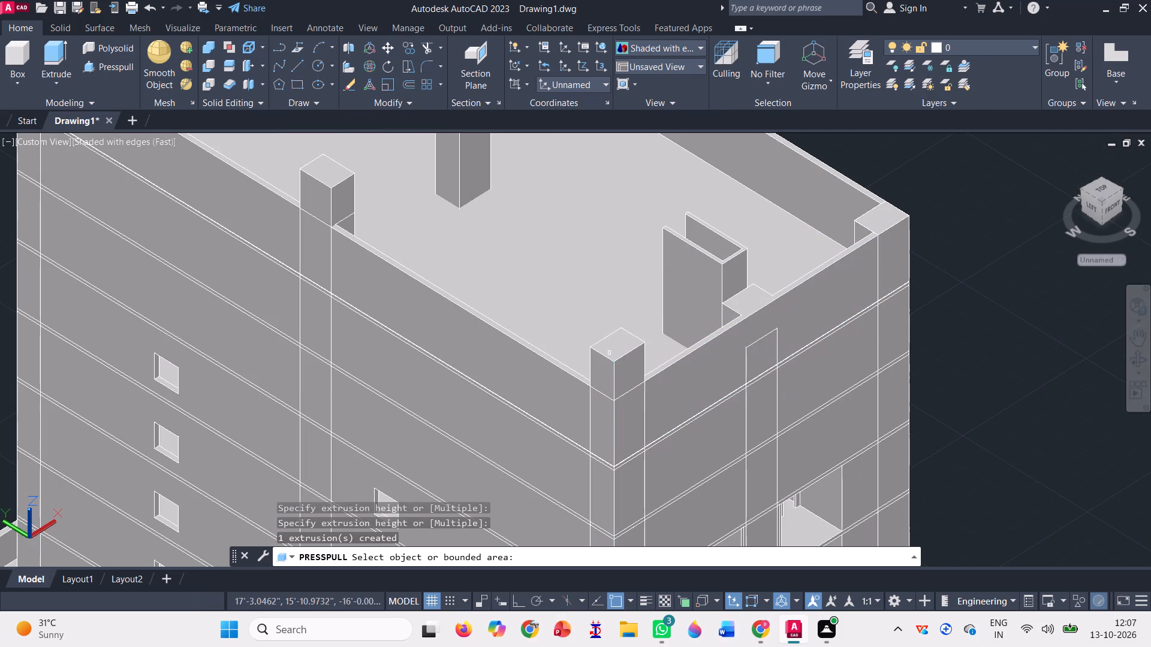
left_click(609, 352)
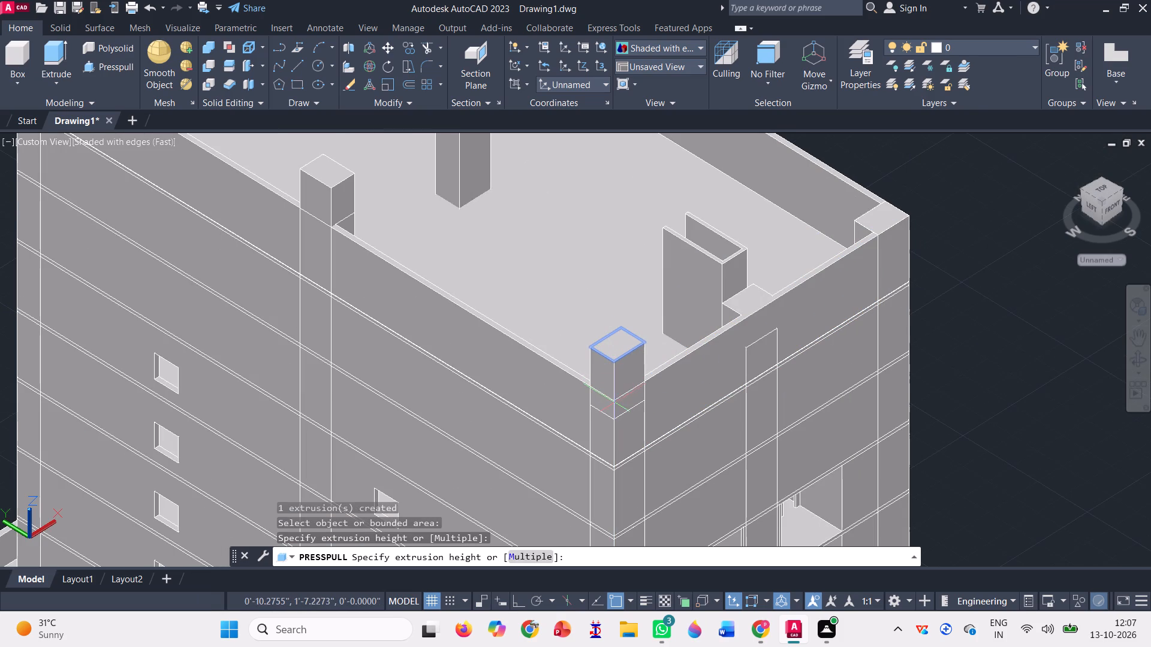
left_click(611, 400)
scroll(774, 382, "down", 2)
scroll(680, 371, "down", 1)
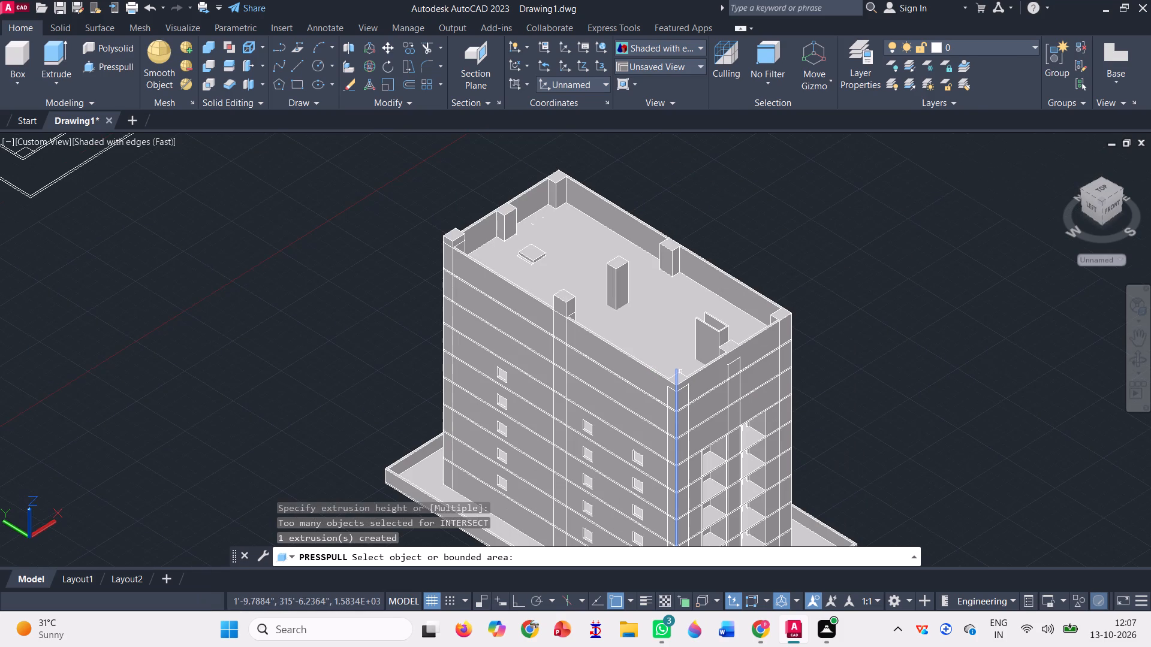
Presspull the top of the northwest corner column down to the parapet level and end the command.
scroll(436, 244, "up", 3)
scroll(479, 223, "up", 2)
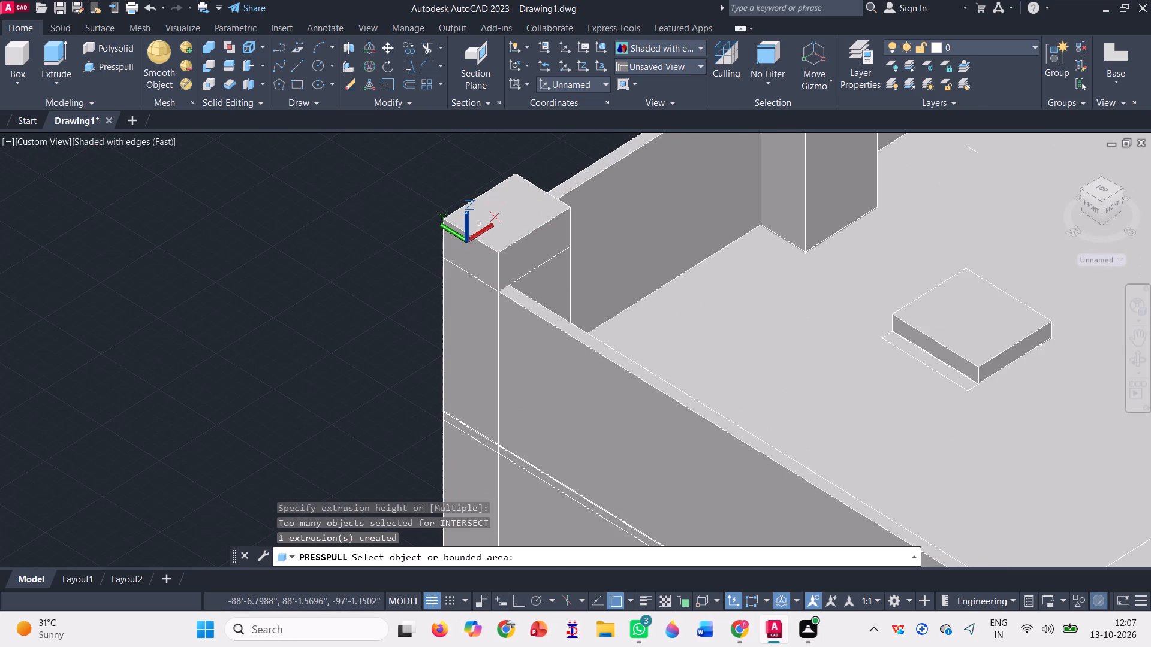
left_click(510, 210)
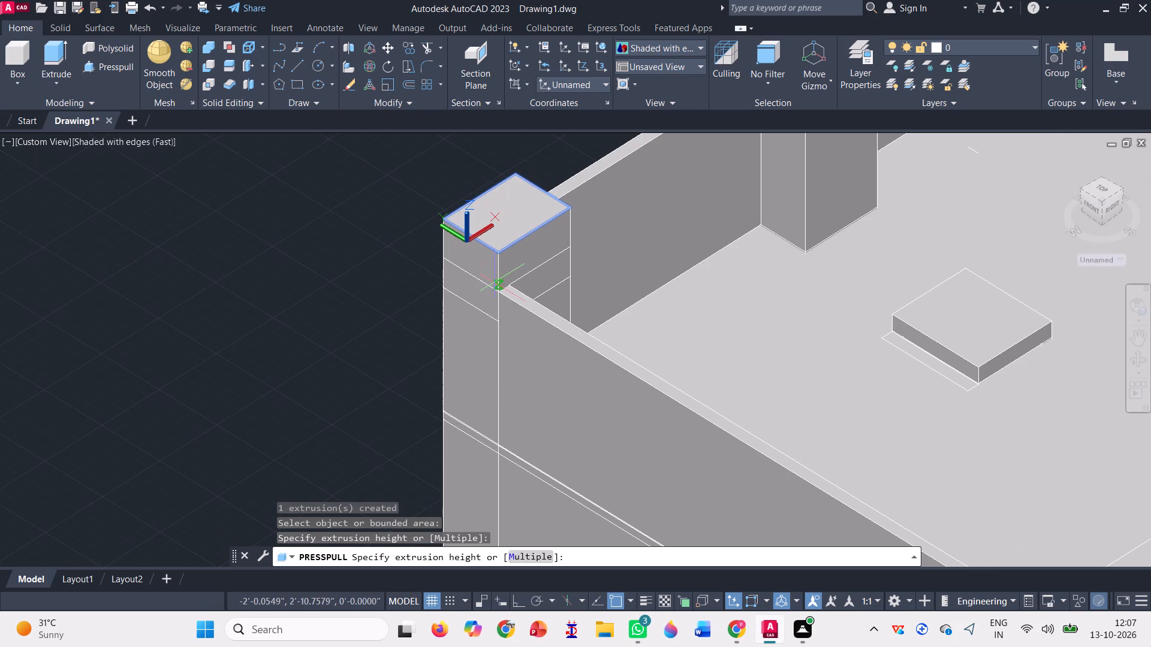
scroll(497, 291, "up", 3)
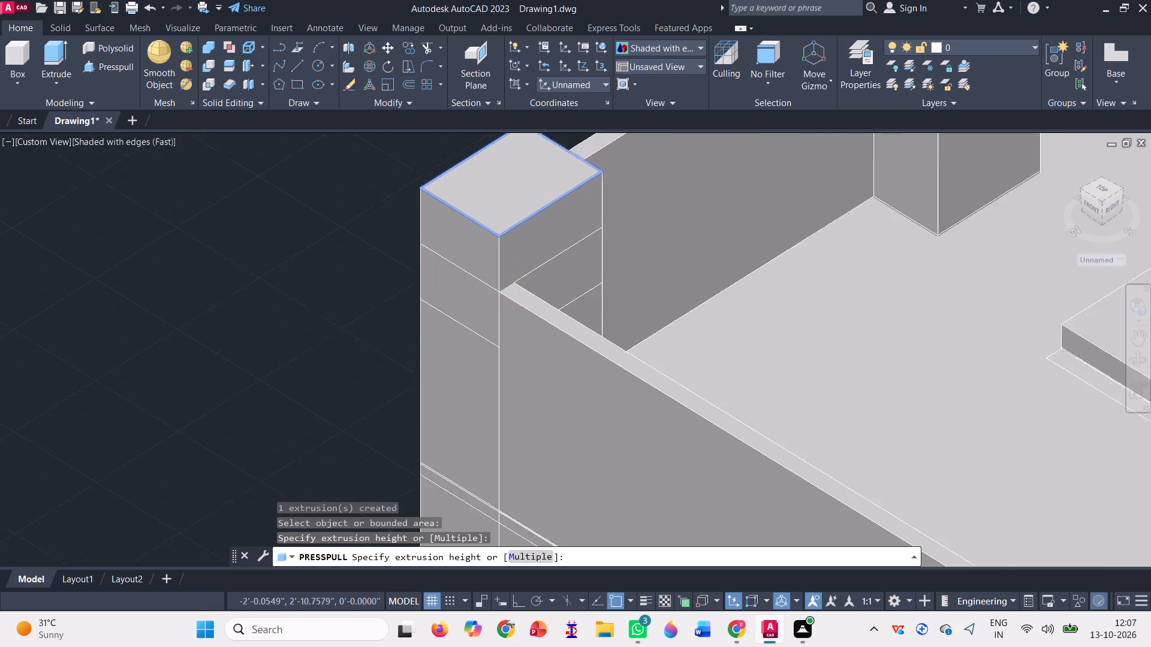
scroll(497, 291, "up", 1)
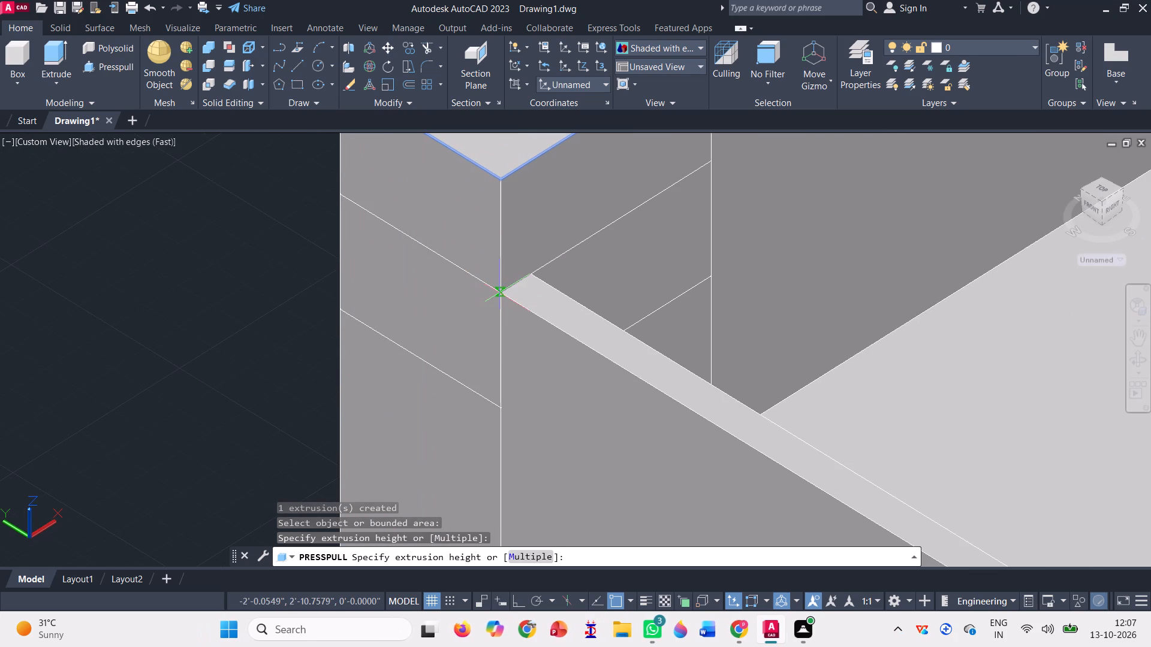
left_click(499, 292)
scroll(490, 294, "down", 8)
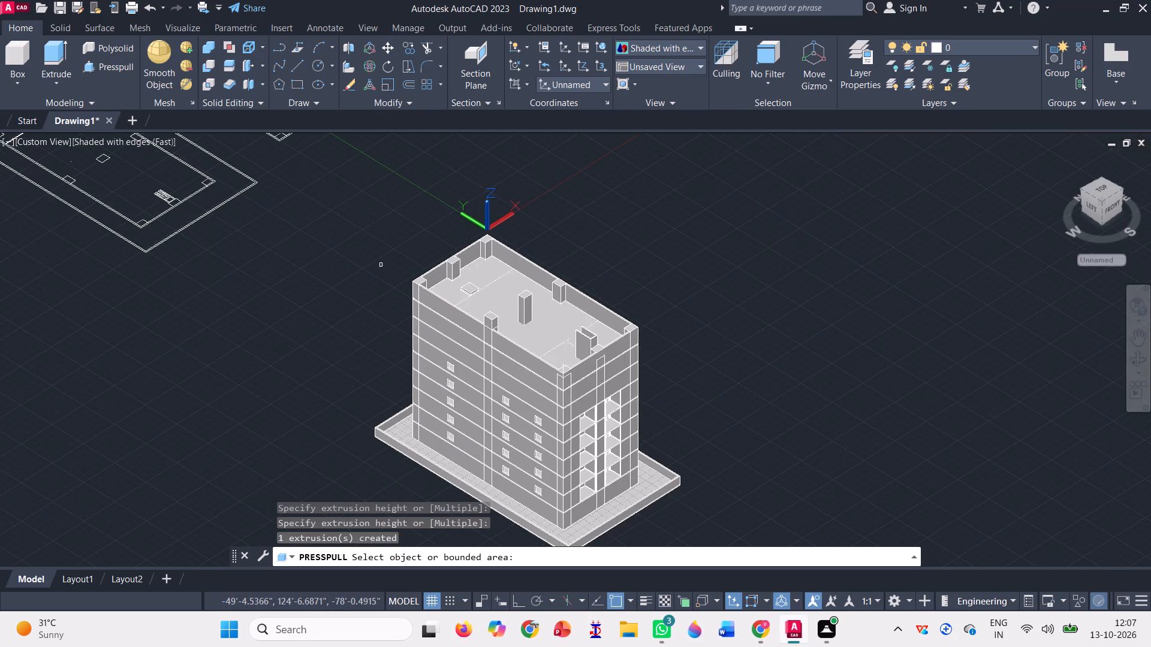
scroll(381, 264, "down", 2)
key("Escape")
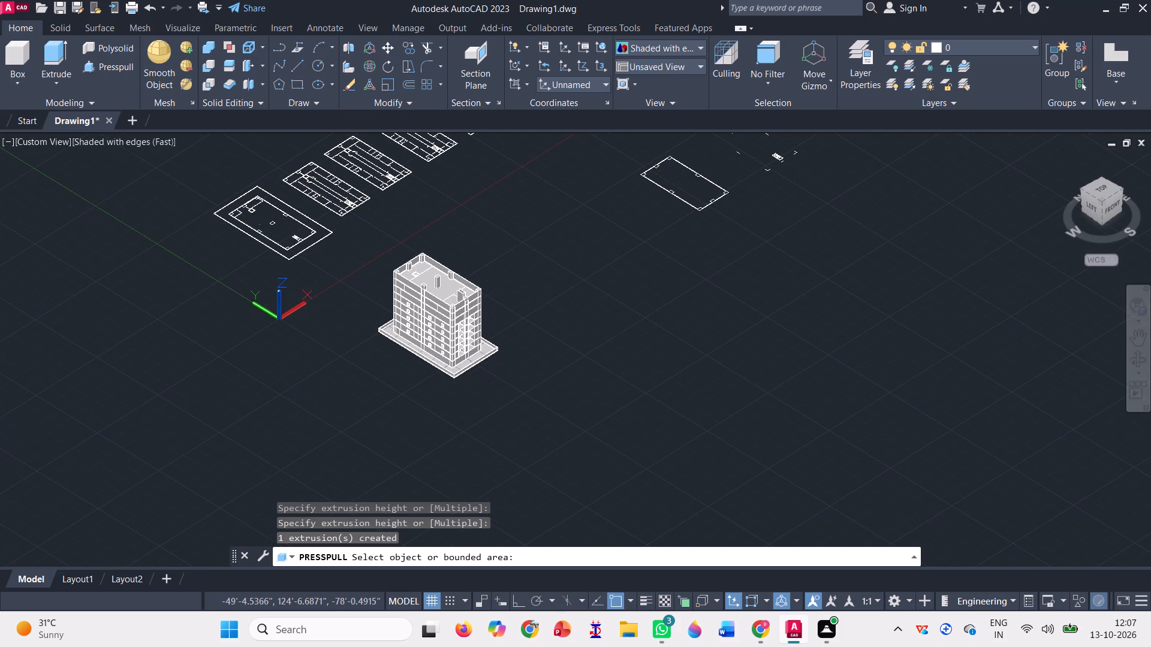
Delete the leftover vertical sliver projecting above the parapet at the building's southwest corner.
left_click(1140, 351)
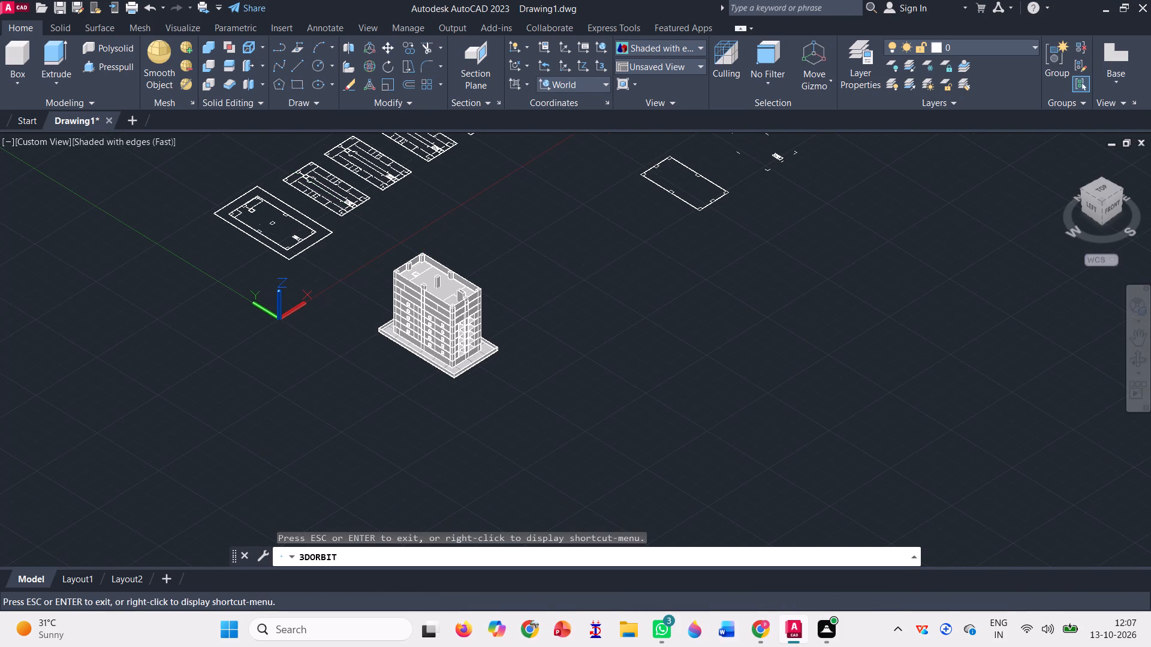
left_click_drag(741, 280, 615, 271)
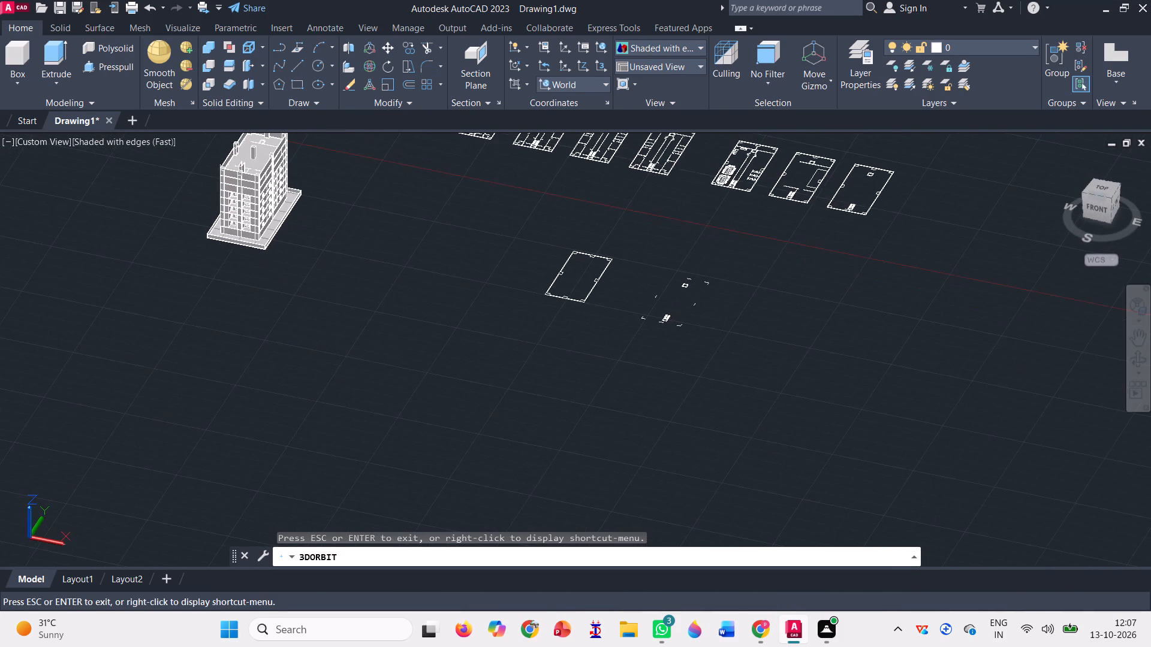
scroll(472, 350, "down", 2)
scroll(281, 148, "up", 8)
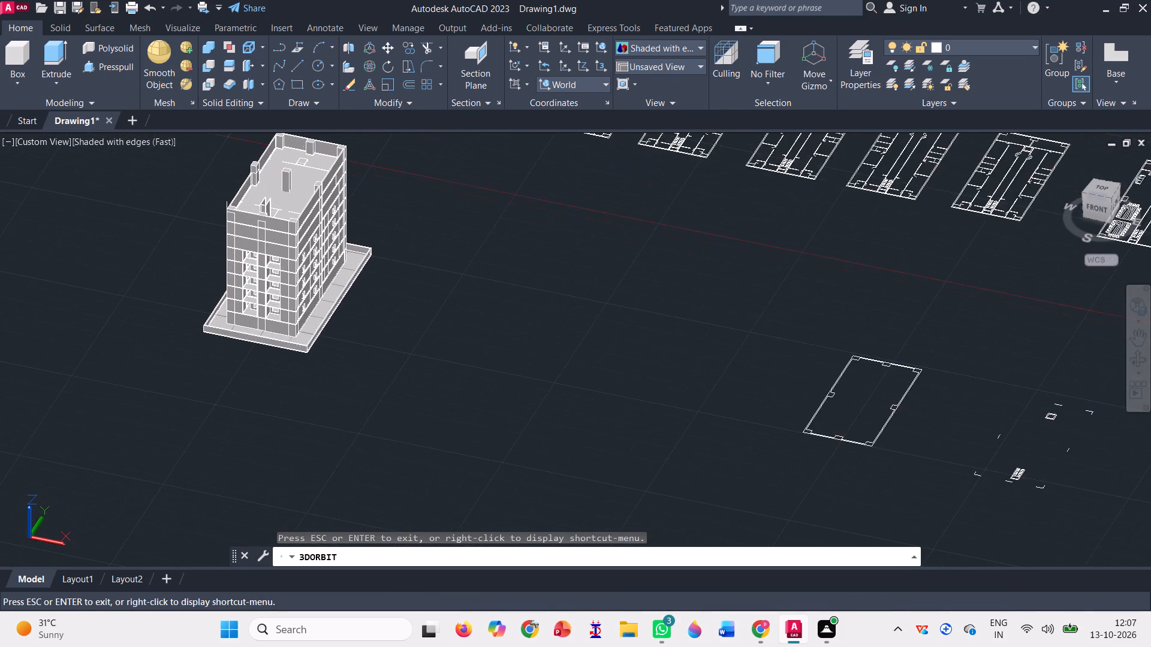
scroll(338, 171, "up", 4)
scroll(450, 286, "down", 6)
scroll(346, 144, "up", 6)
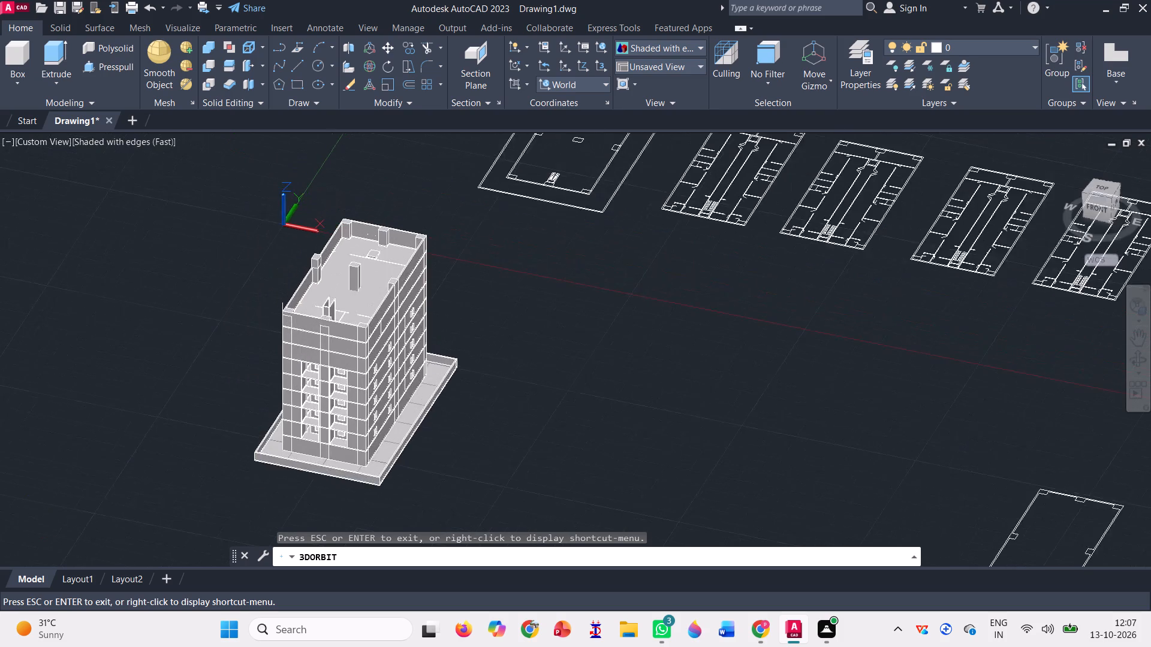
scroll(372, 252, "up", 2)
scroll(316, 167, "up", 5)
key("Escape")
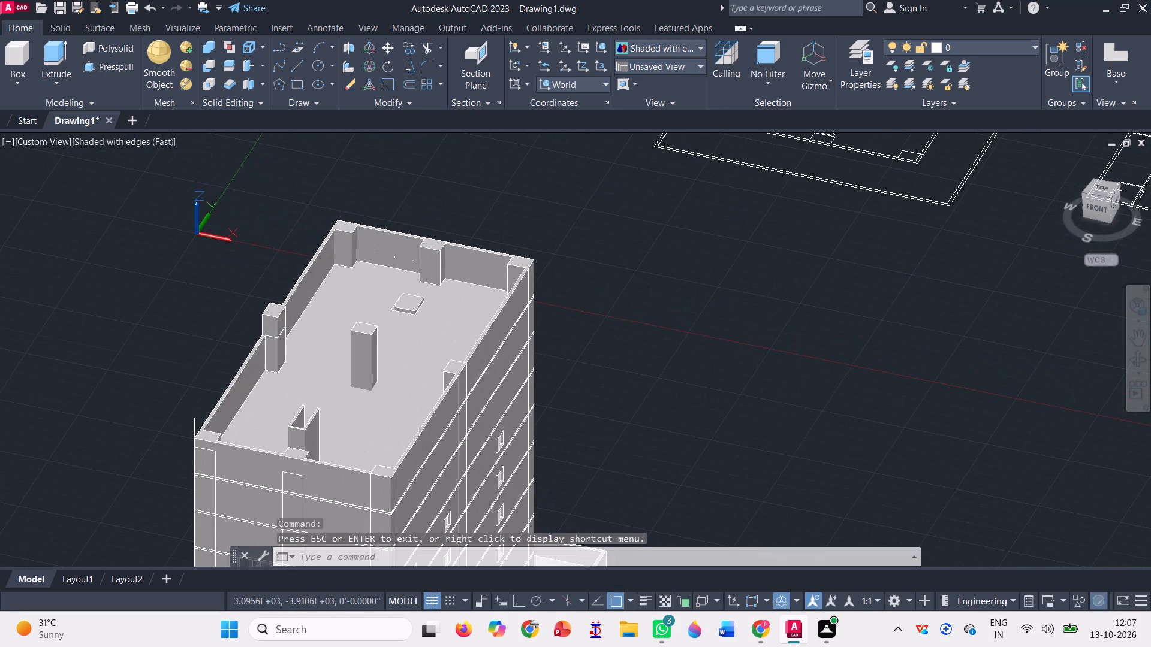
left_click(195, 429)
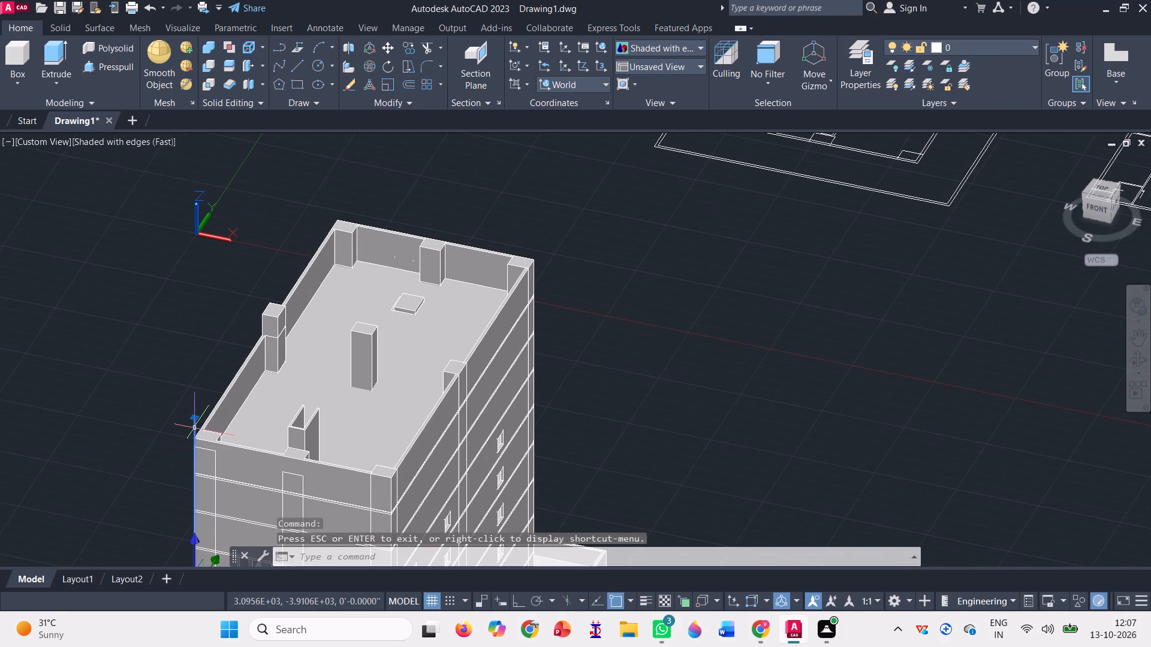
key("Delete")
Model a thin box slab across the southern U-shaped walls' outer corners, with its thickness running down from the wall tops.
scroll(253, 293, "down", 2)
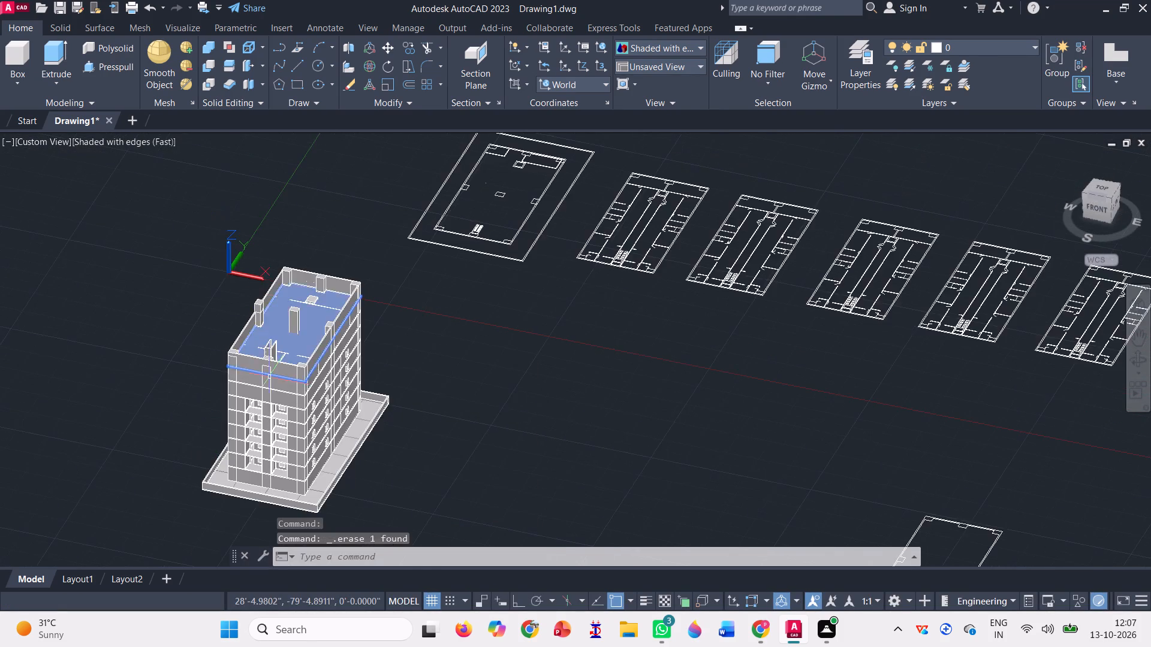
scroll(269, 376, "up", 3)
scroll(303, 298, "up", 2)
scroll(318, 334, "down", 2)
scroll(408, 340, "down", 2)
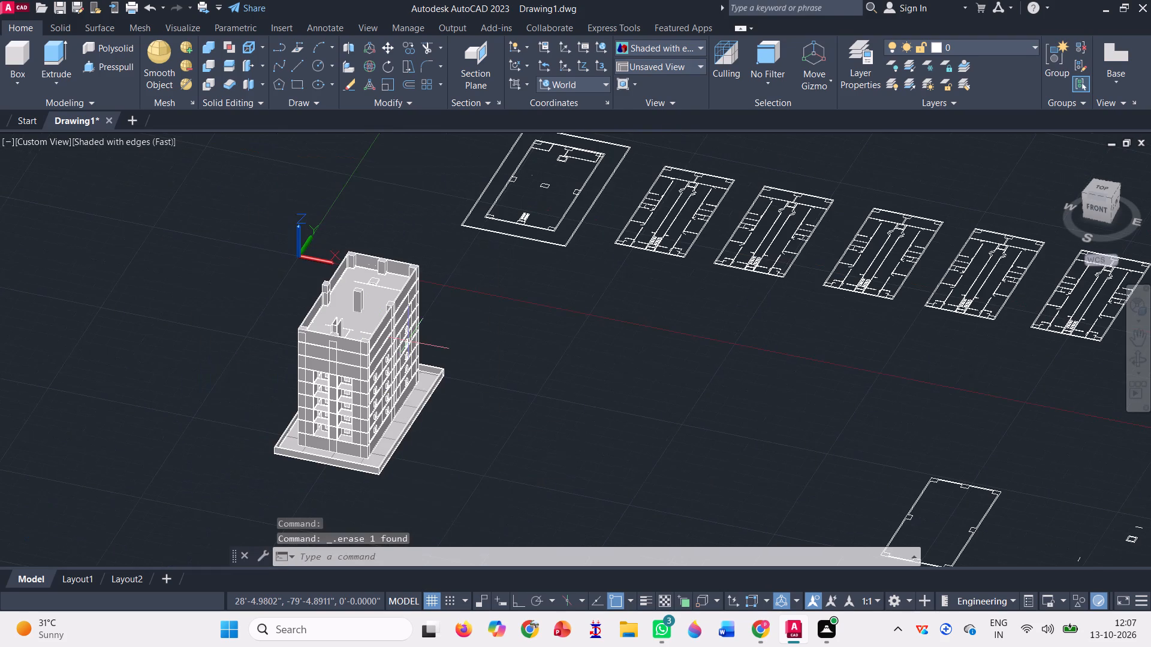
left_click(1139, 358)
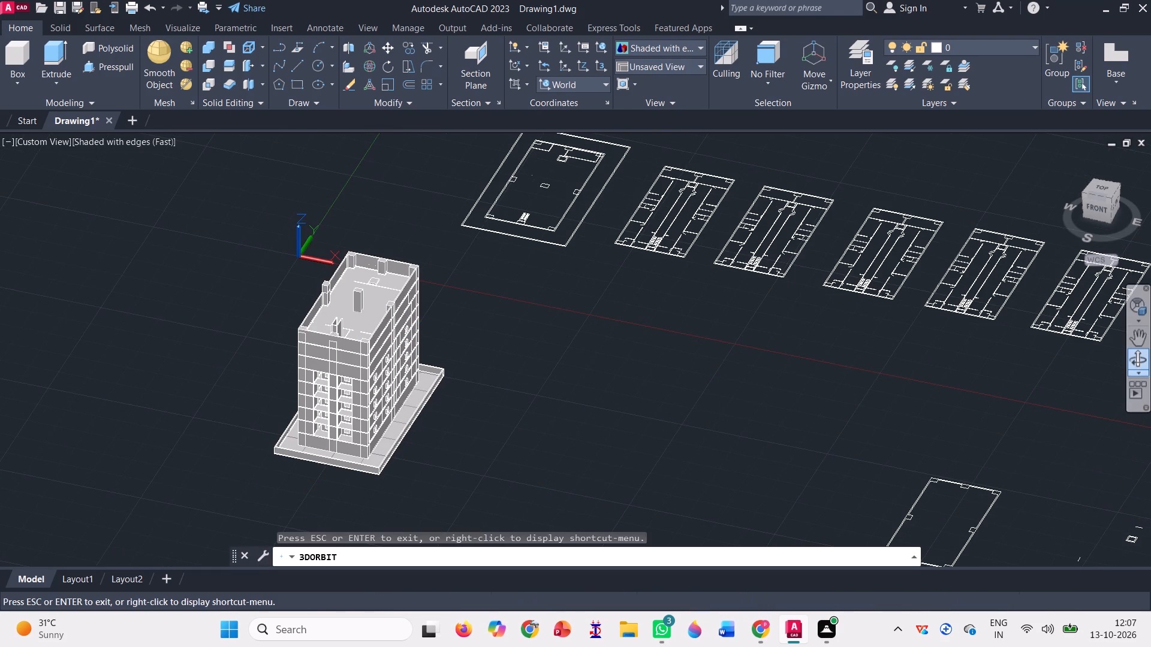
left_click_drag(692, 353, 510, 326)
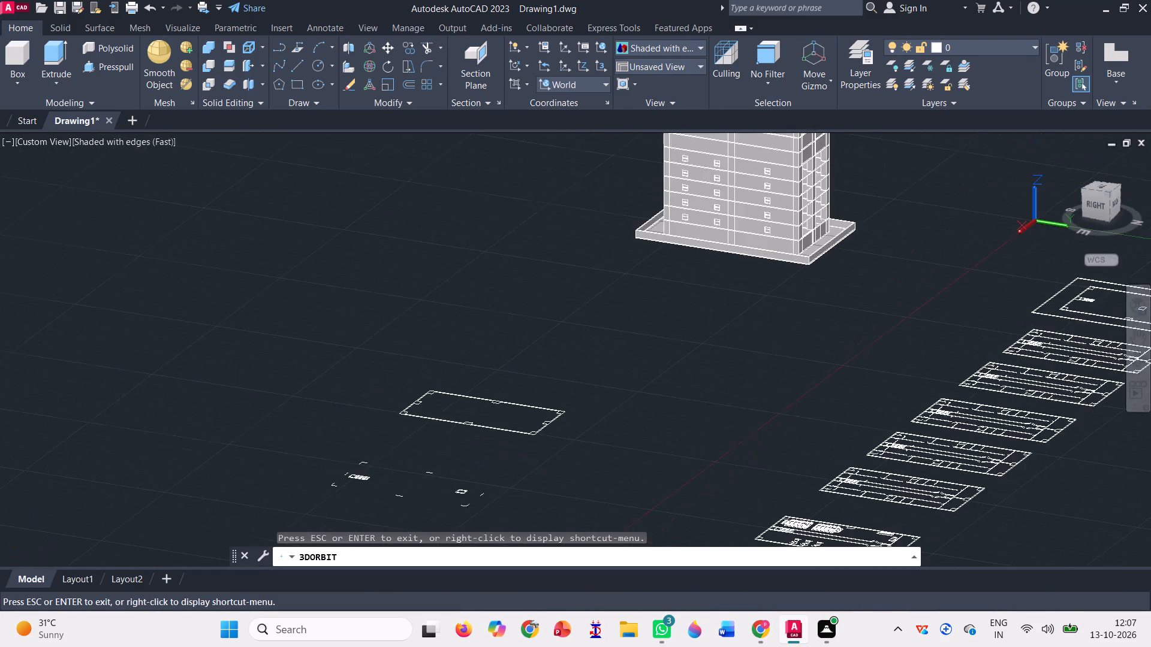
scroll(603, 387, "down", 8)
left_click_drag(701, 220, 677, 282)
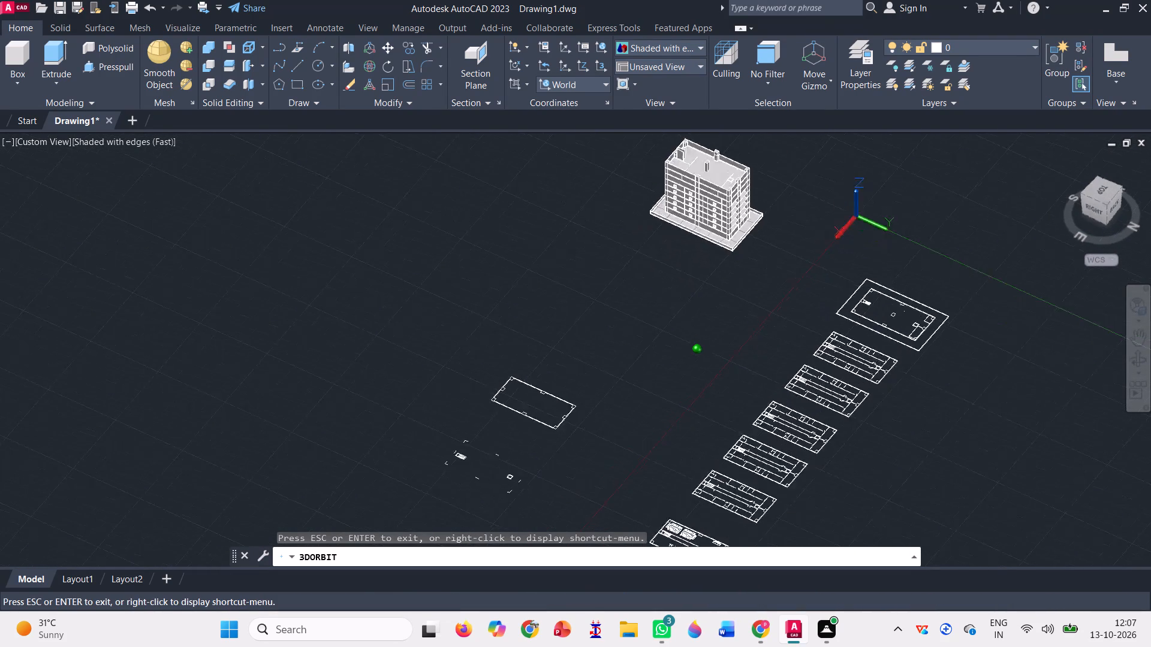
left_click_drag(677, 282, 573, 317)
scroll(998, 207, "up", 7)
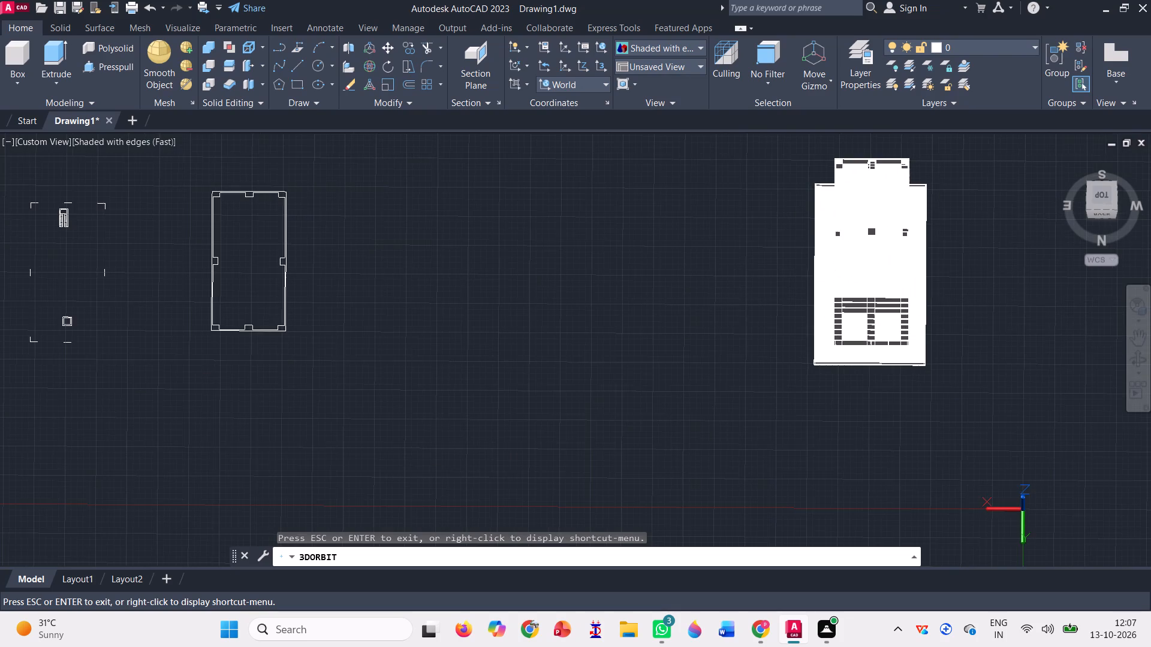
left_click_drag(496, 456, 520, 394)
scroll(815, 135, "up", 2)
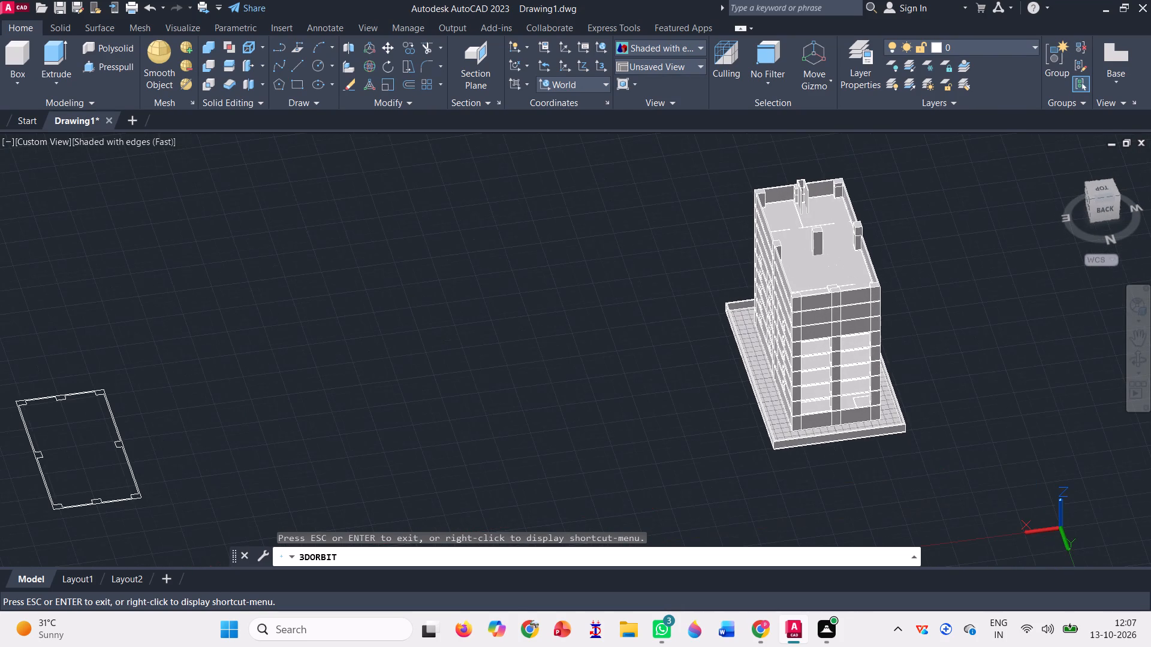
scroll(834, 171, "up", 16)
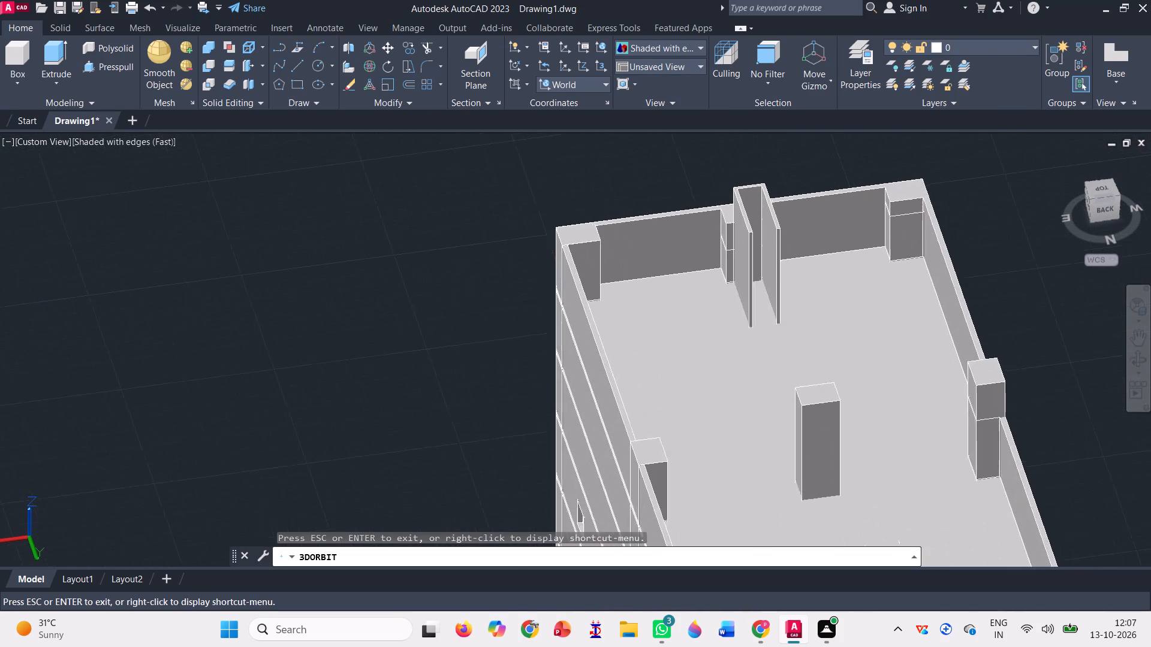
scroll(788, 171, "up", 3)
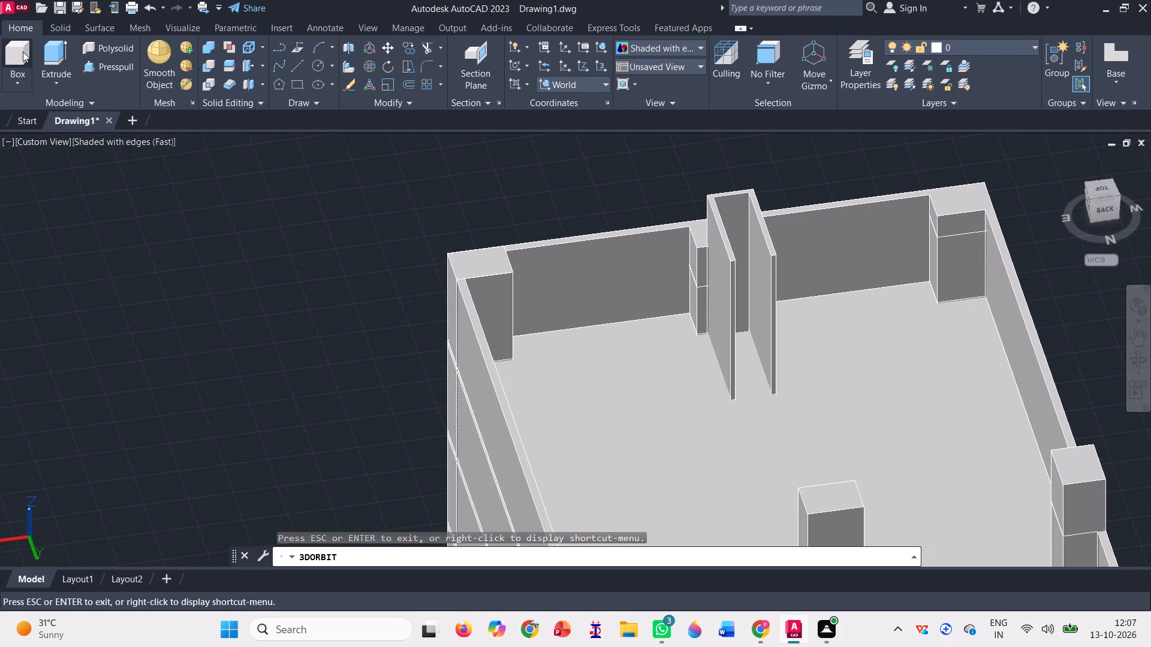
left_click(23, 53)
scroll(760, 185, "up", 2)
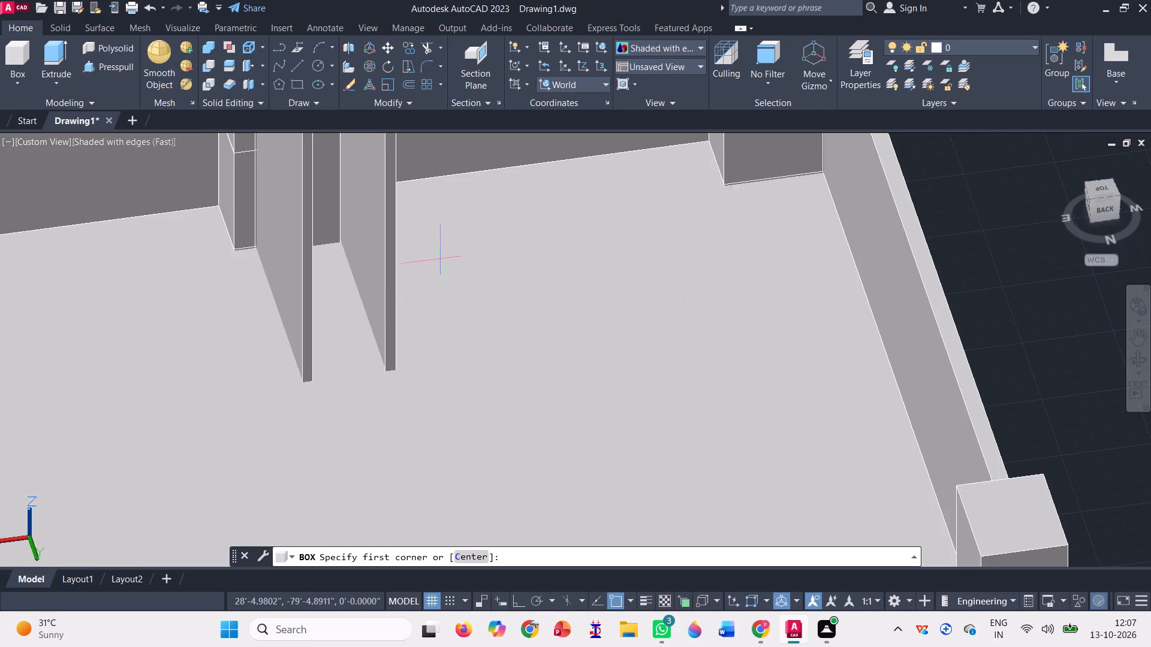
scroll(435, 271, "down", 2)
scroll(366, 211, "down", 3)
scroll(349, 135, "up", 3)
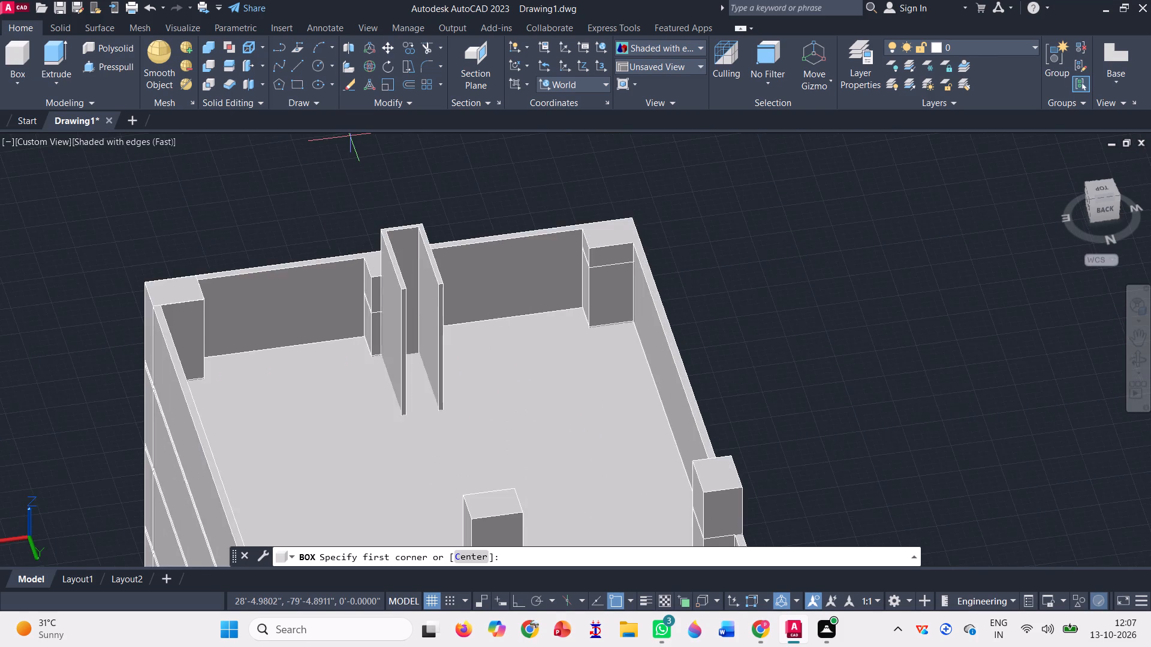
scroll(351, 135, "up", 2)
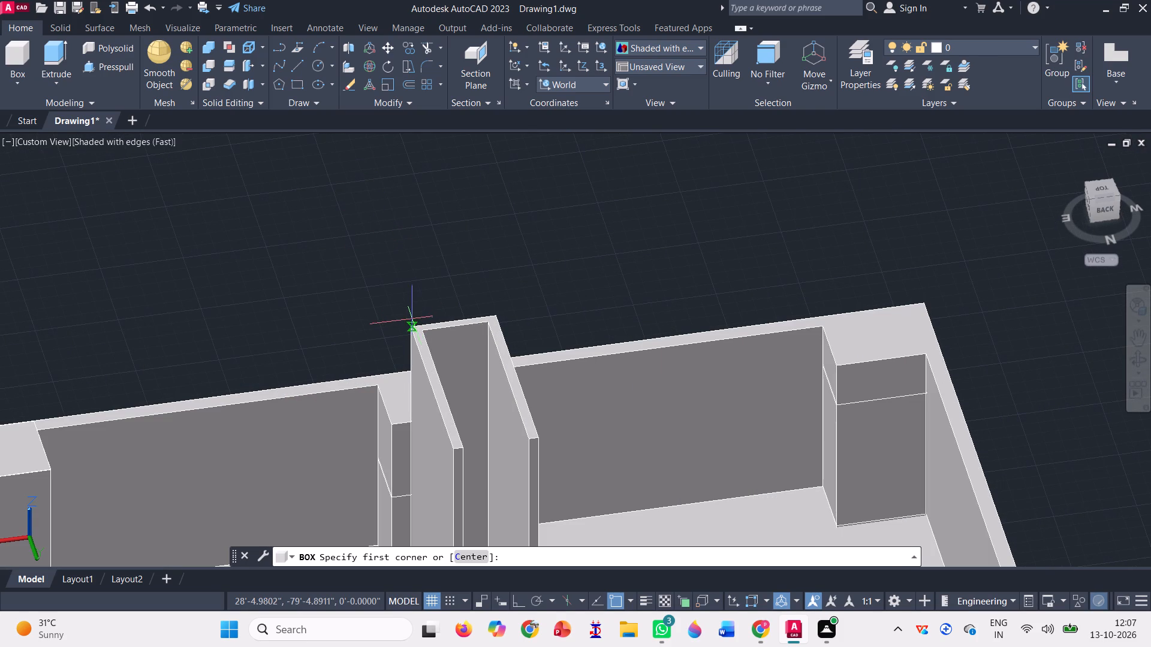
left_click(409, 323)
scroll(373, 283, "down", 2)
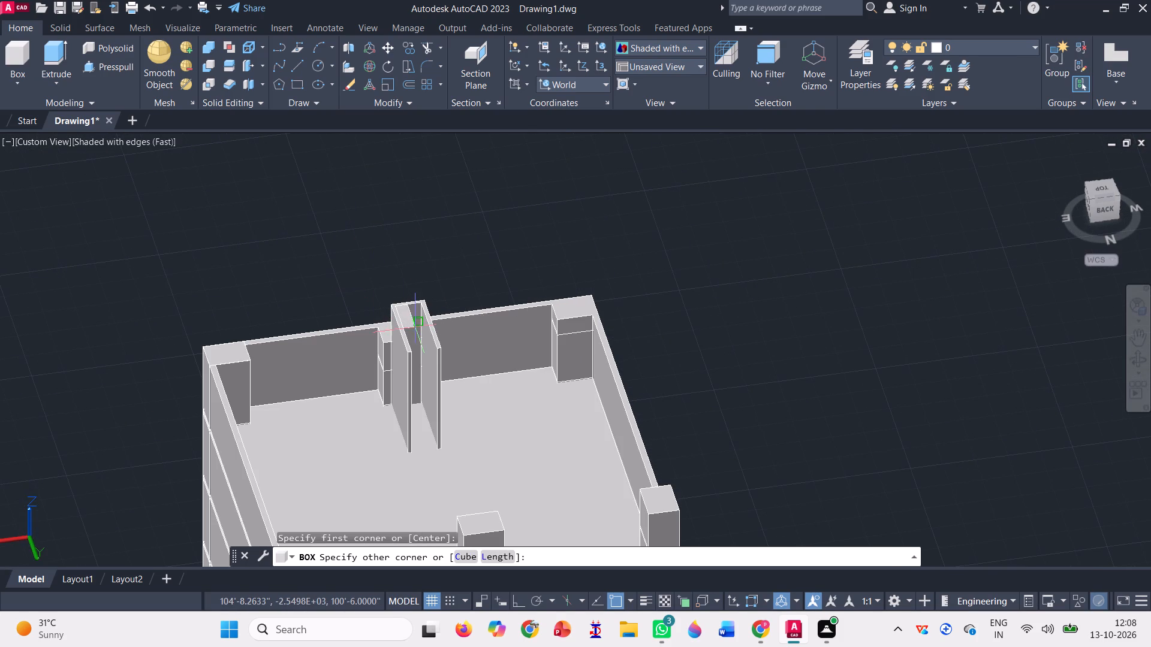
scroll(441, 339, "up", 4)
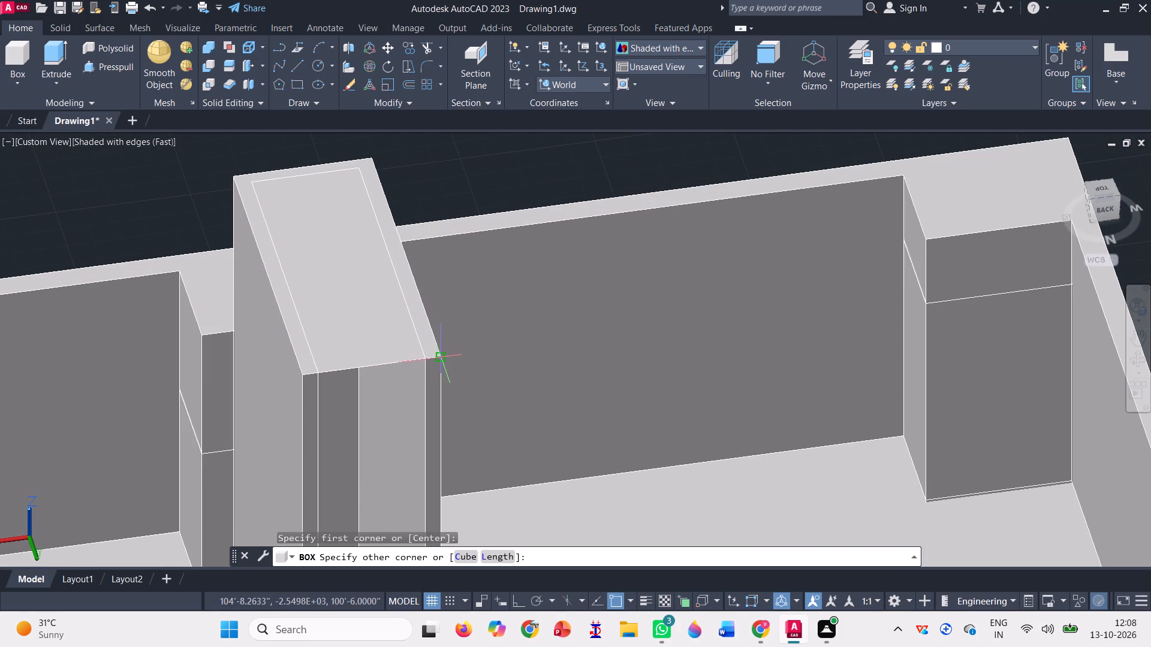
left_click(441, 357)
scroll(441, 357, "down", 1)
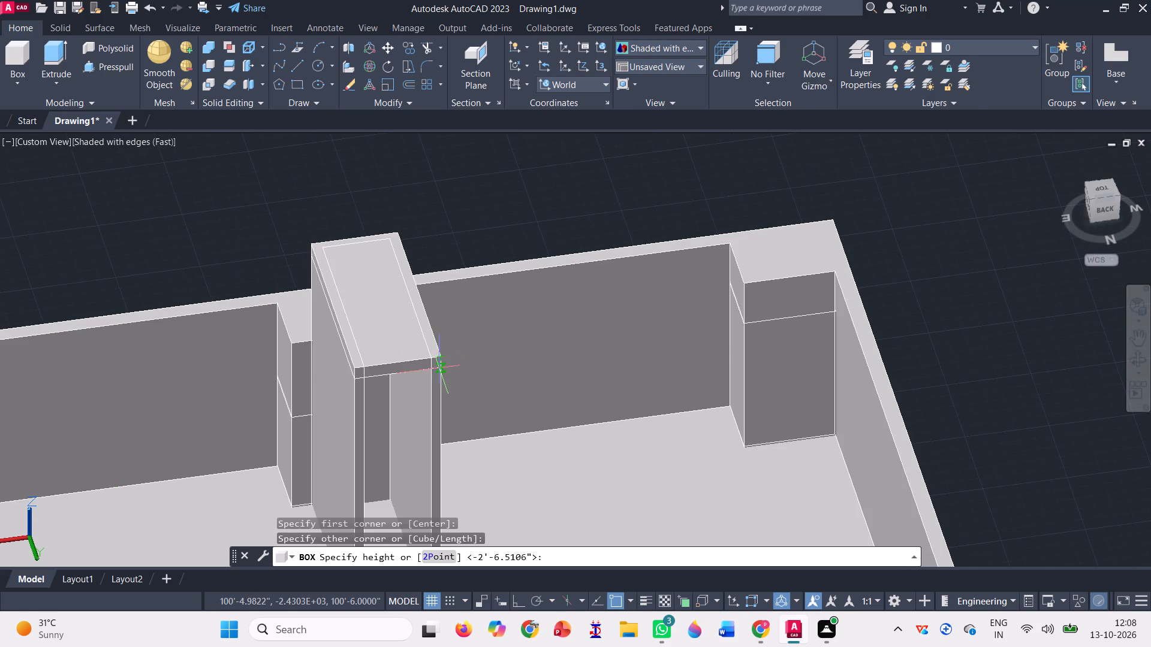
scroll(439, 367, "up", 1)
left_click(439, 367)
scroll(450, 322, "down", 3)
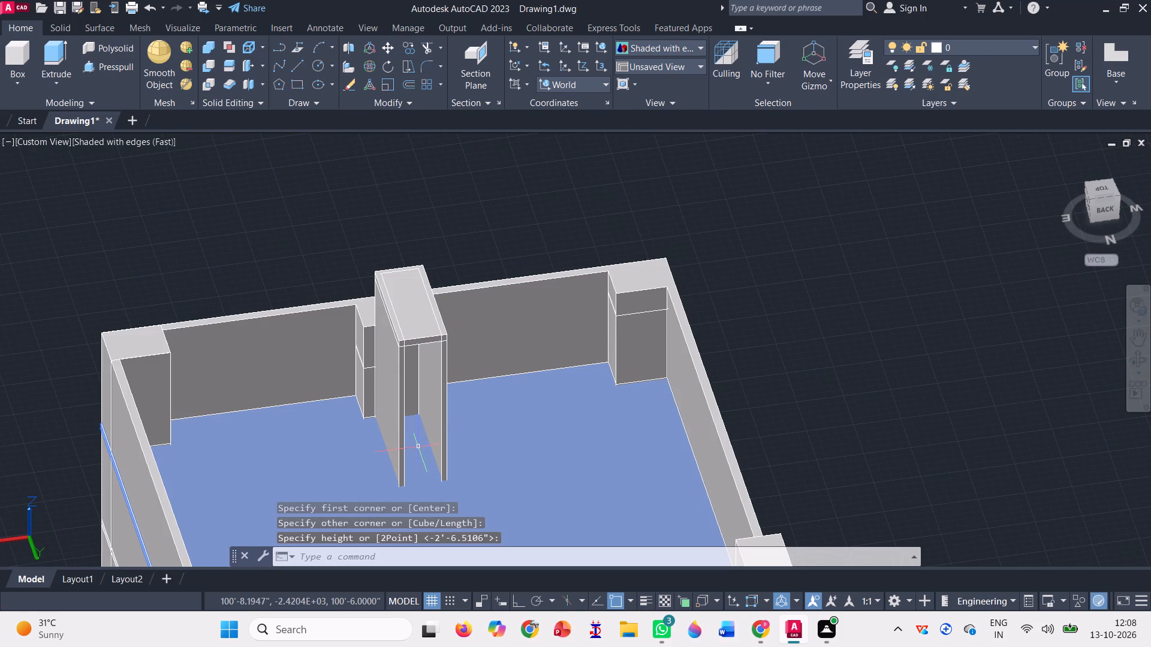
Model a box lintel between the inner corners of the southern U-shaped walls' open end, extending 3' down from the slab top.
left_click(14, 58)
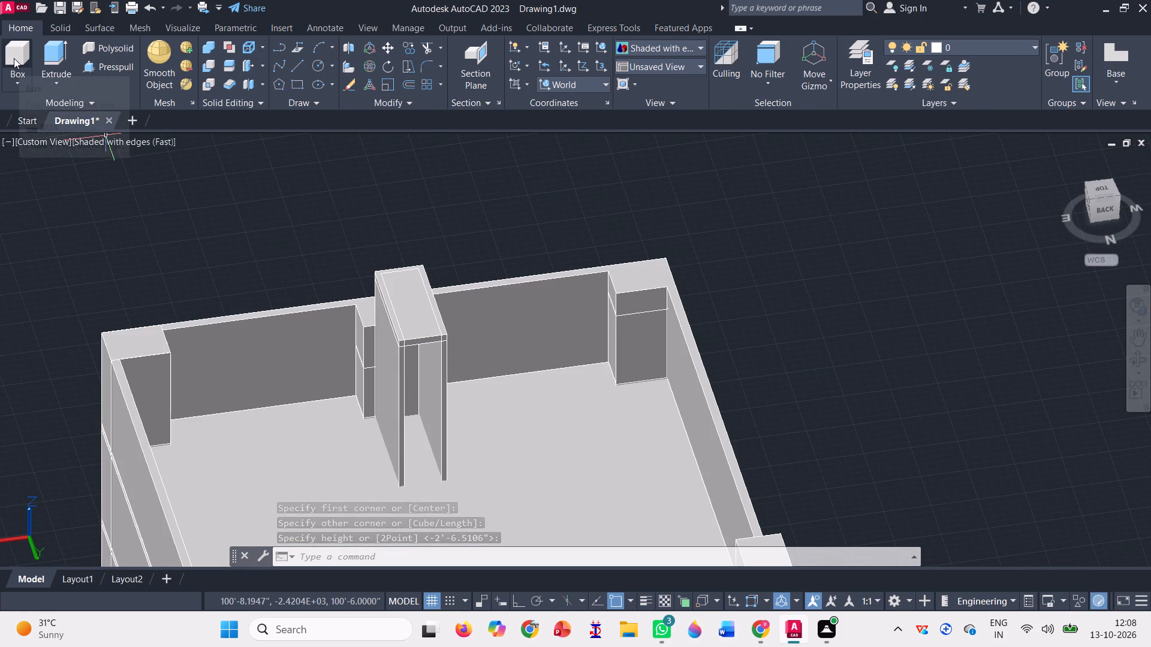
scroll(418, 355, "up", 3)
scroll(370, 306, "up", 2)
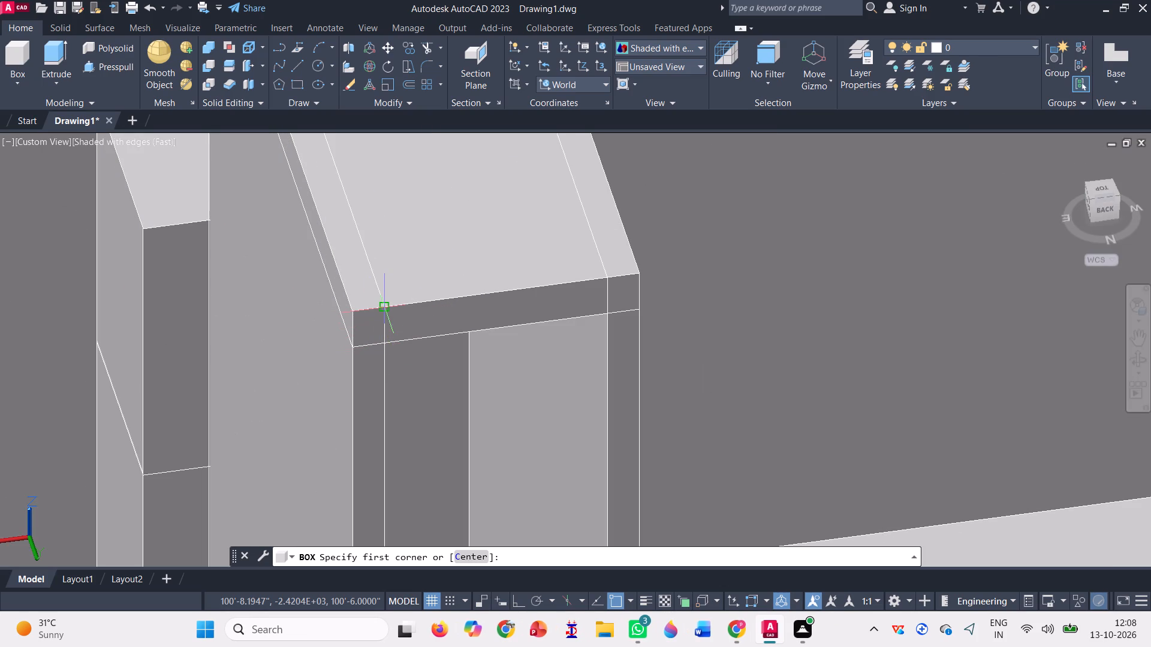
left_click(386, 303)
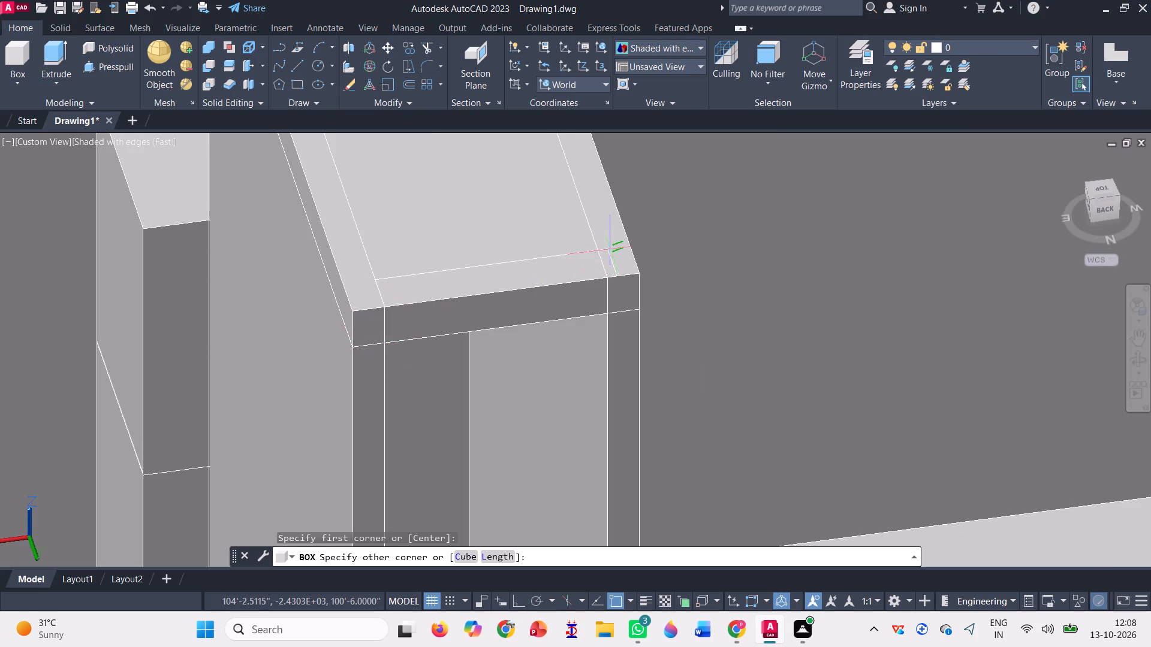
left_click(600, 260)
scroll(581, 237, "down", 2)
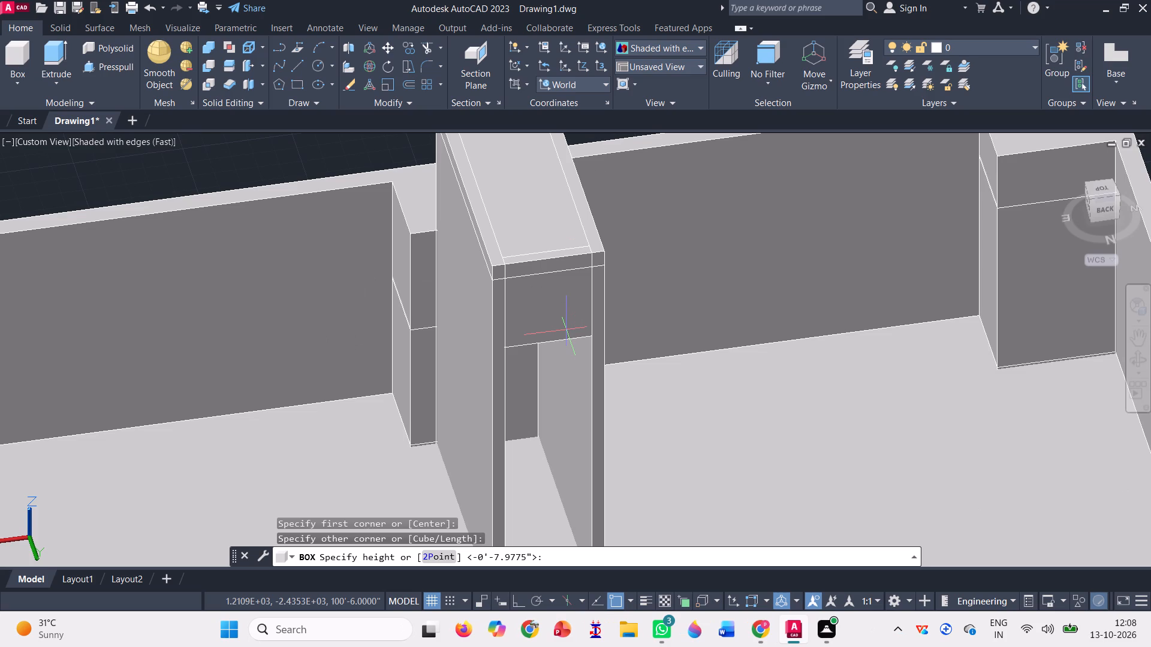
key("minus")
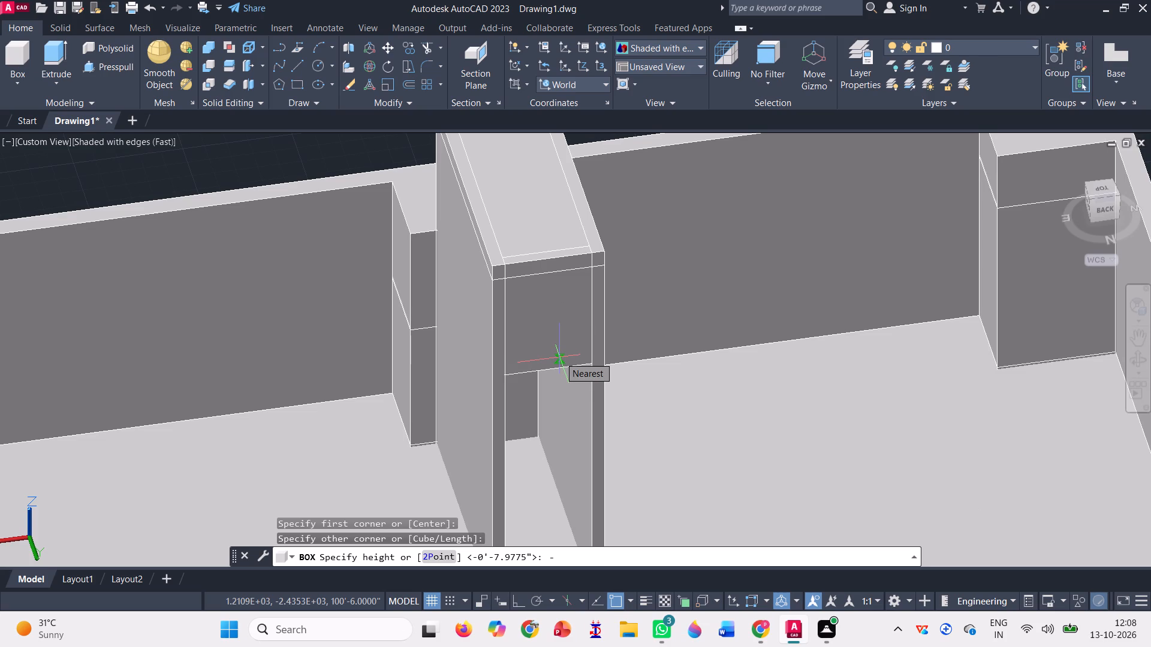
key("6")
key("BackSpace")
type("3'")
key("Return")
scroll(395, 336, "down", 1)
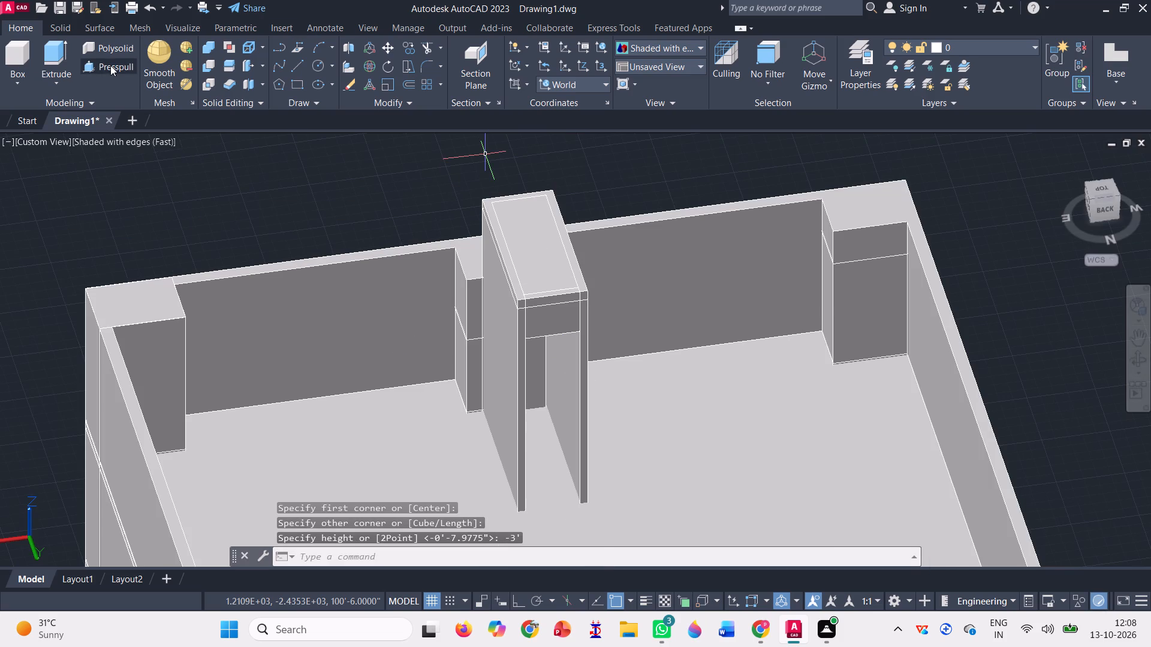
Presspull the U-shaped outline on top of the southern stair walls to the slab's front edge and end the command.
left_click(110, 64)
scroll(546, 230, "up", 1)
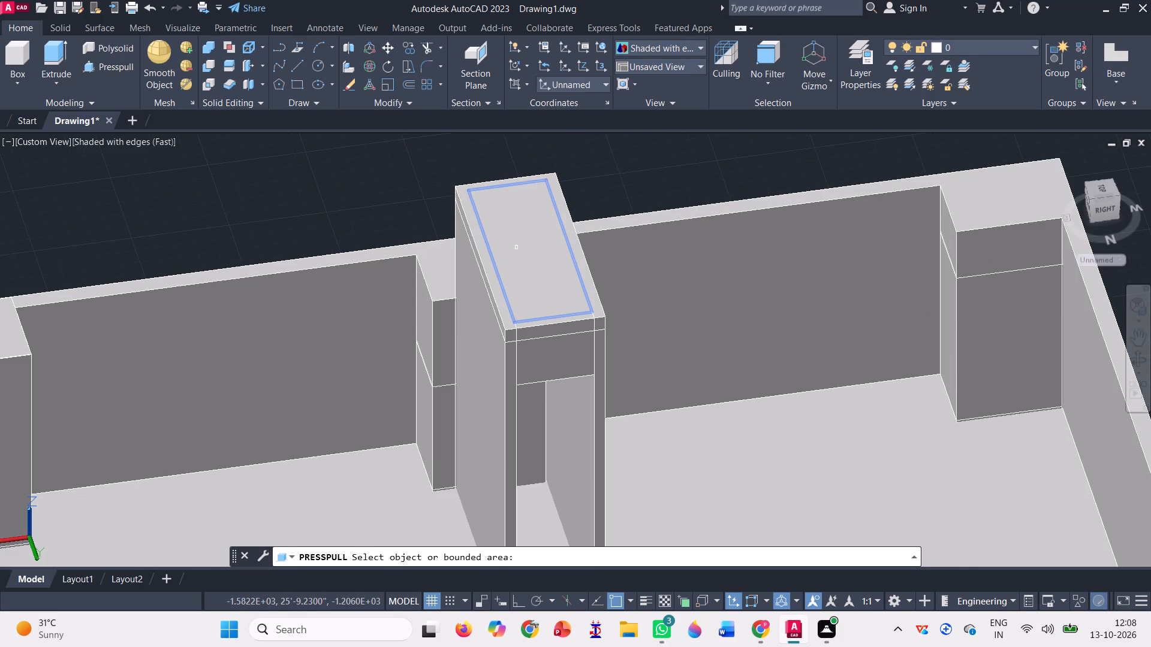
left_click(577, 249)
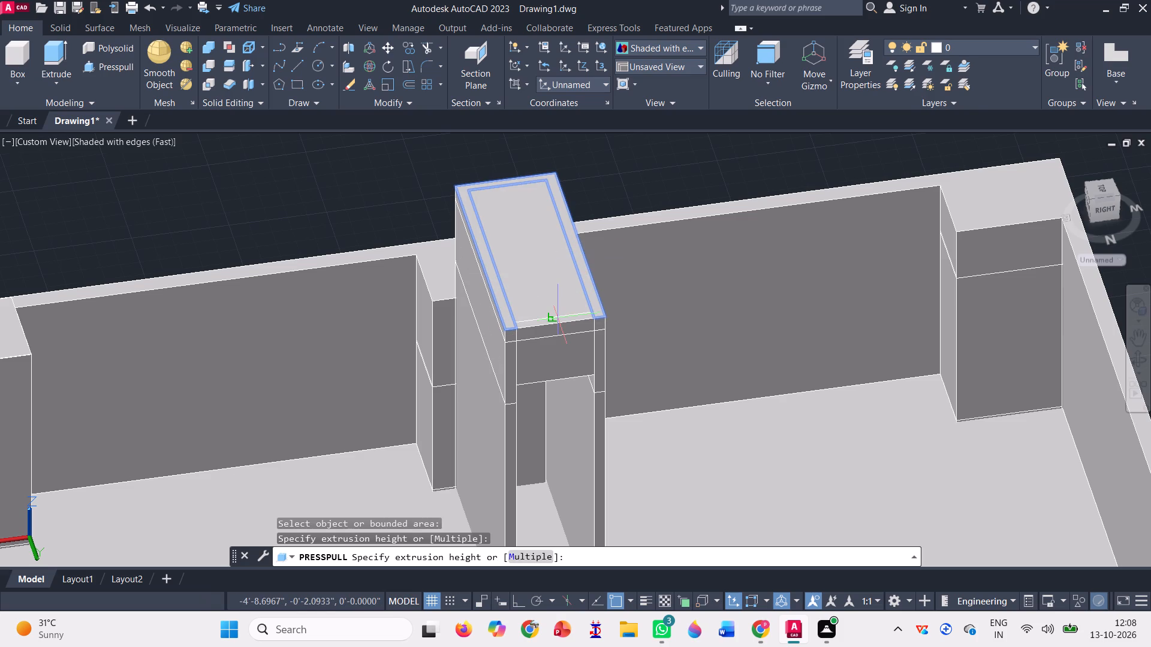
left_click(558, 318)
scroll(562, 335, "up", 2)
scroll(554, 319, "down", 3)
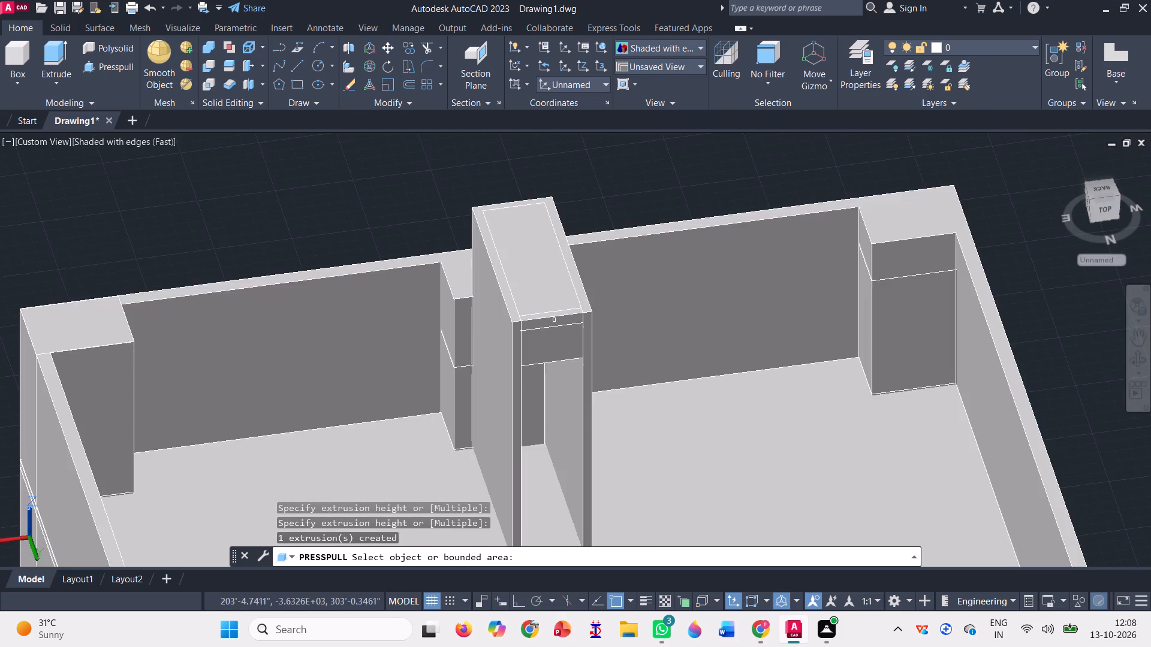
scroll(554, 319, "down", 2)
scroll(550, 367, "up", 2)
scroll(555, 262, "down", 6)
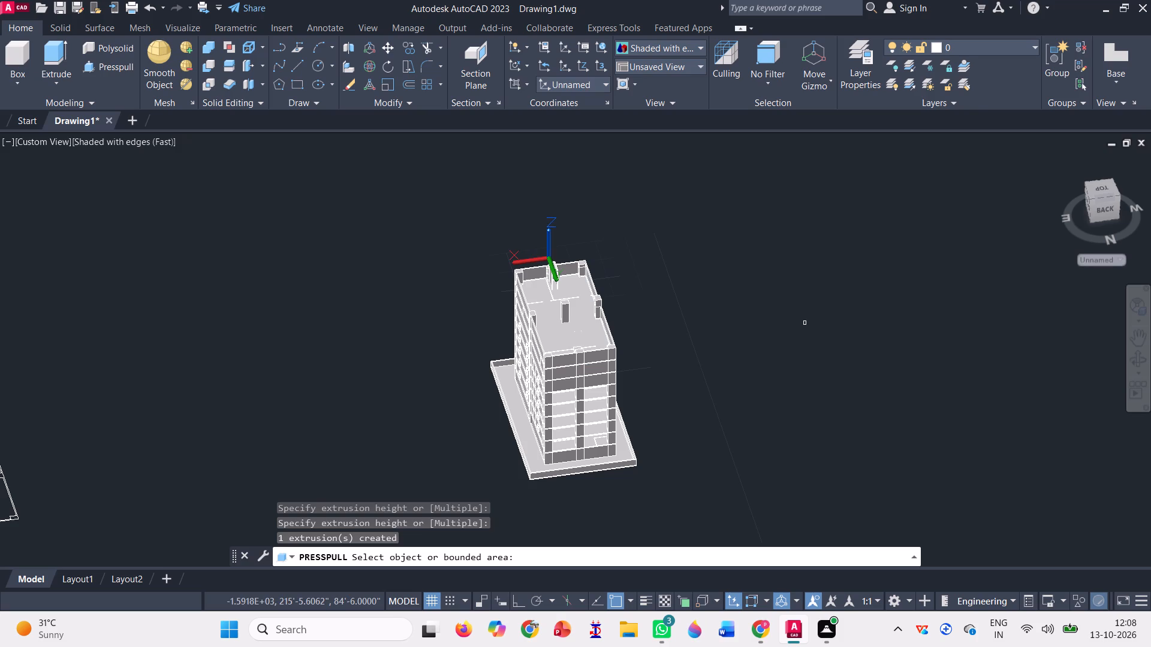
key("Escape")
key("Escape")
Orbit around to the front and examine the whole building from its front corner.
scroll(602, 295, "up", 1)
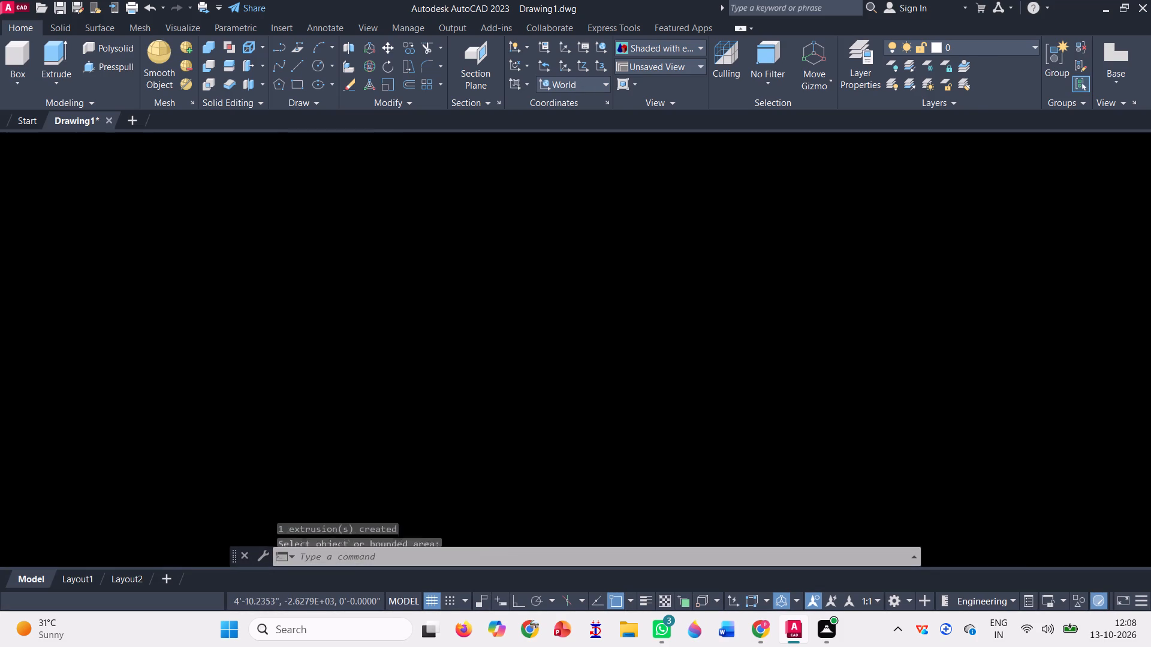
left_click(1137, 358)
left_click_drag(442, 434, 442, 433)
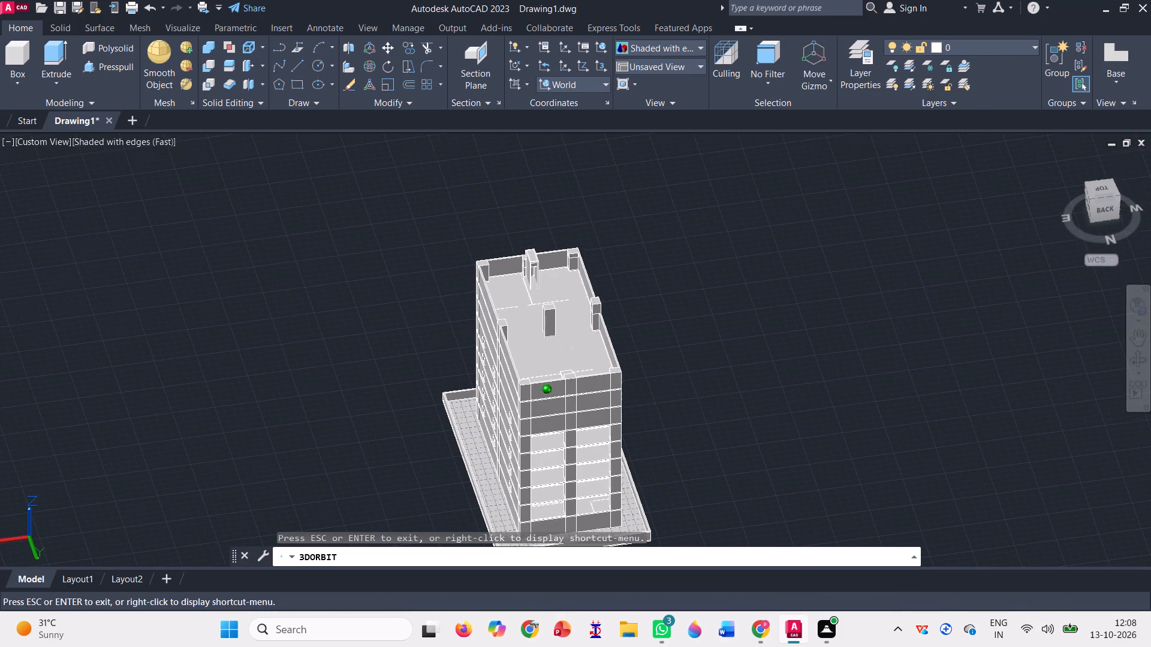
left_click_drag(442, 433, 780, 359)
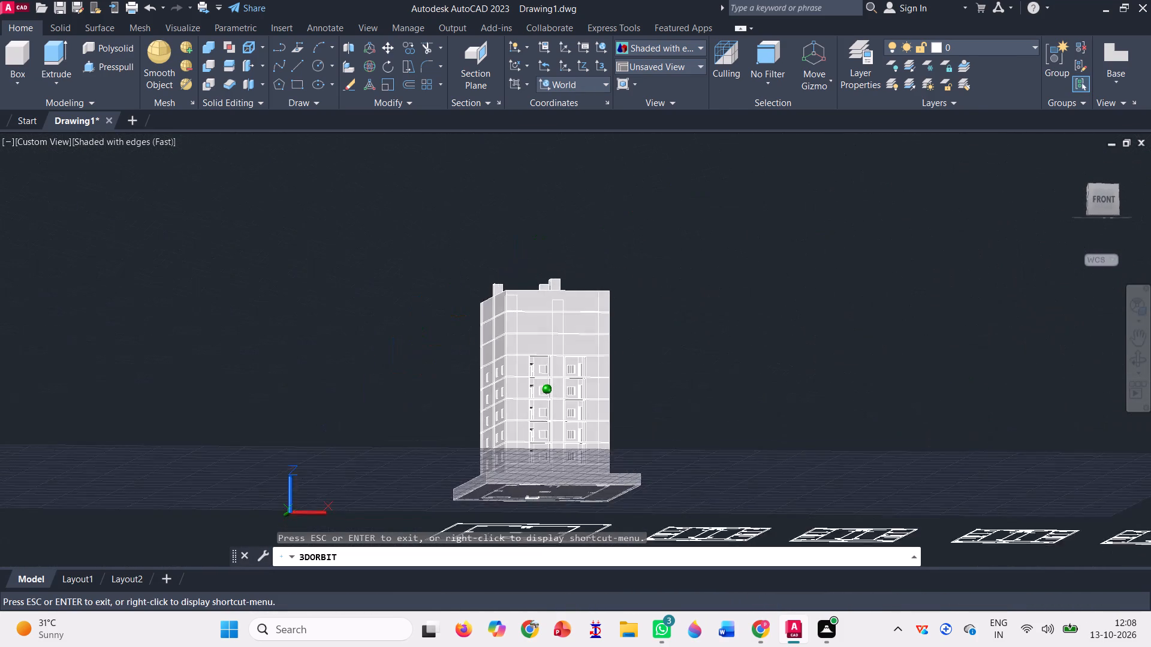
left_click_drag(780, 359, 817, 370)
scroll(614, 465, "up", 5)
scroll(547, 347, "up", 4)
scroll(547, 347, "down", 3)
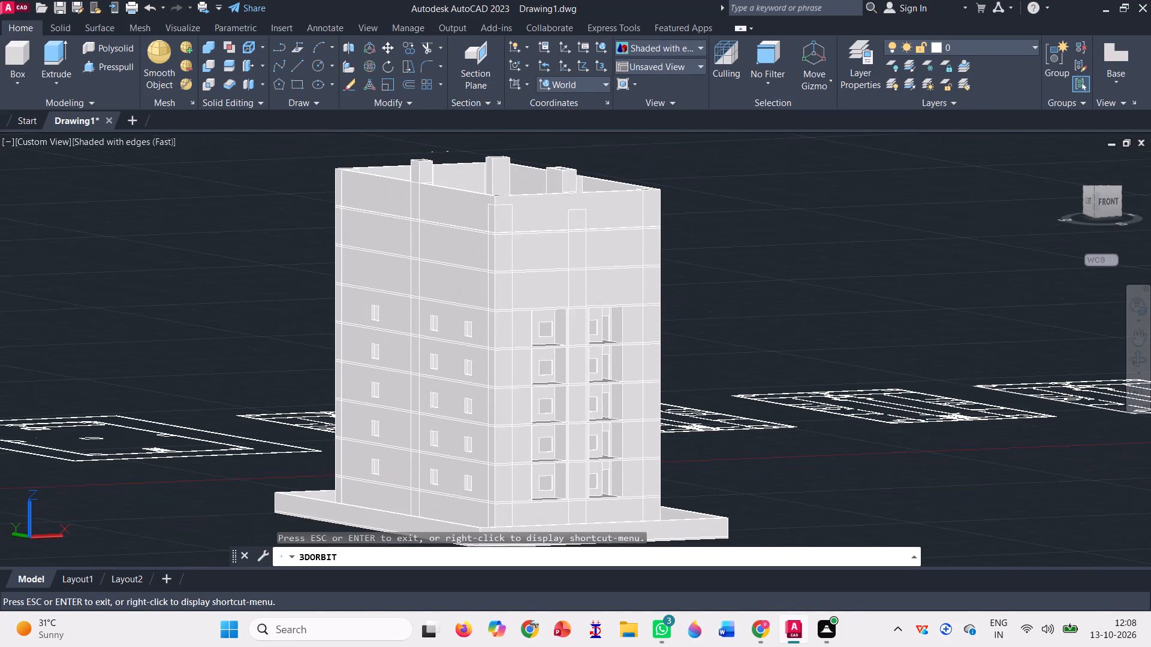
key("Escape")
scroll(307, 213, "up", 2)
scroll(332, 255, "down", 3)
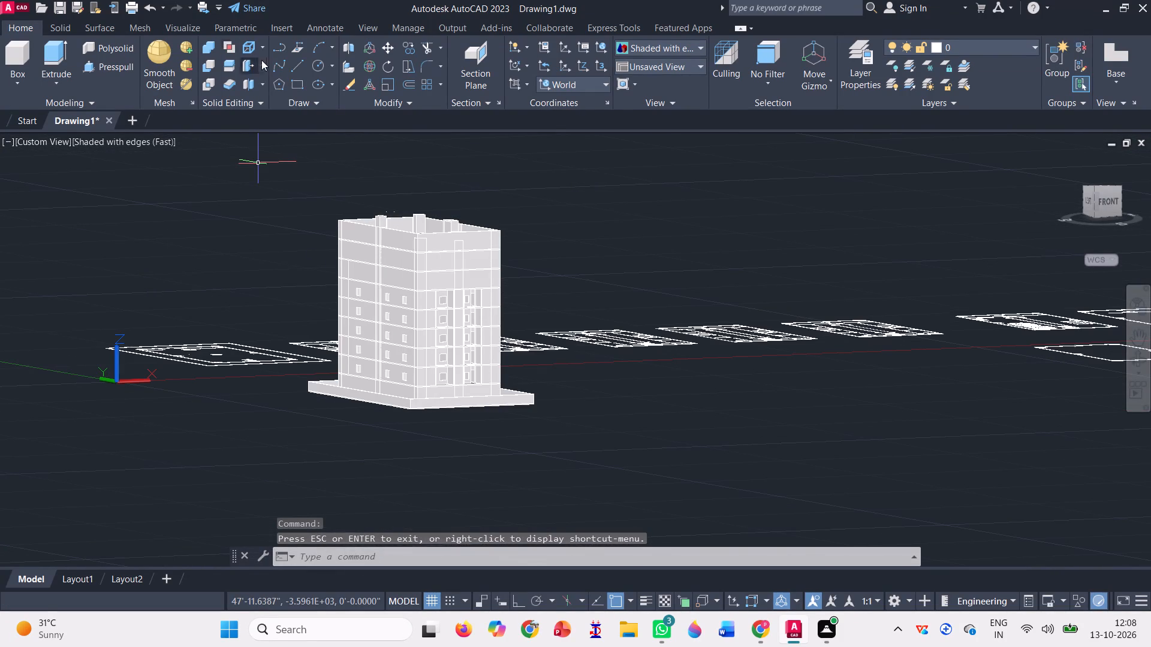
With ortho on, draw an upright flag outline in front of the building: a 7' pole up, 4' across, 4' down and 4' back.
left_click(296, 66)
left_click(631, 467)
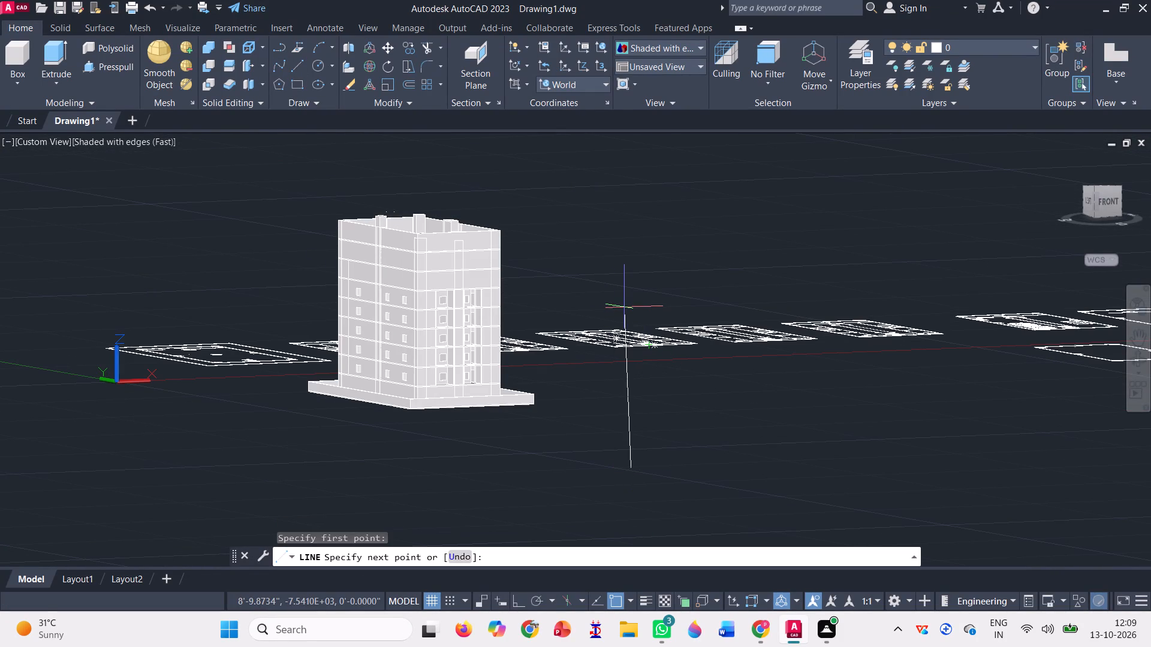
key("F8")
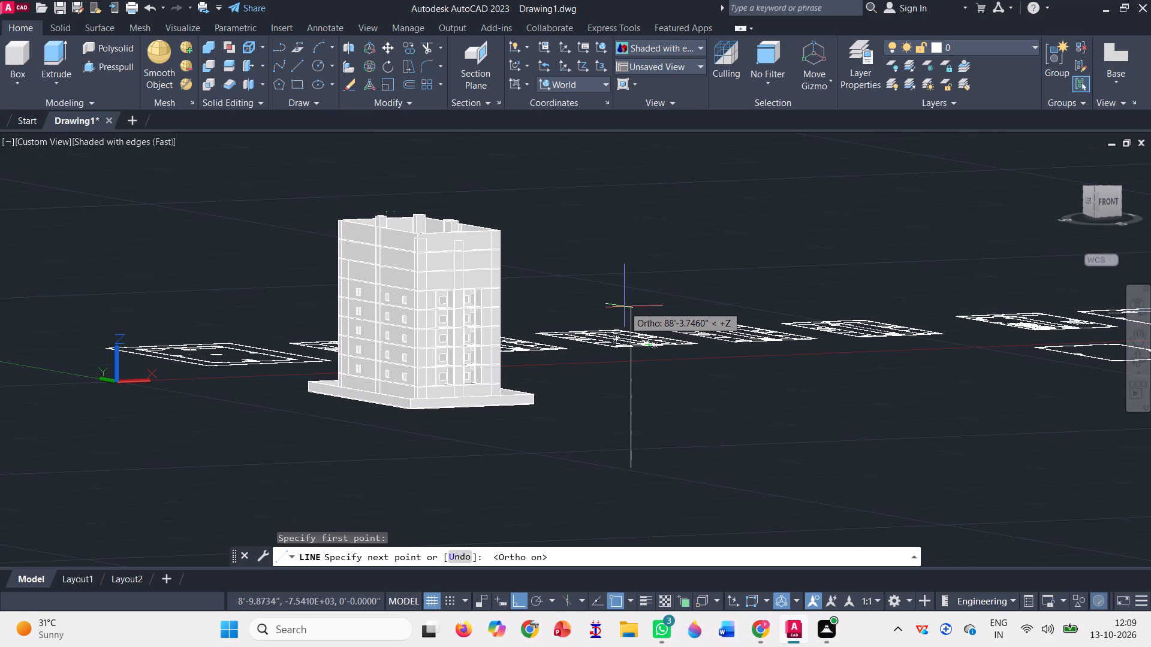
type("7'")
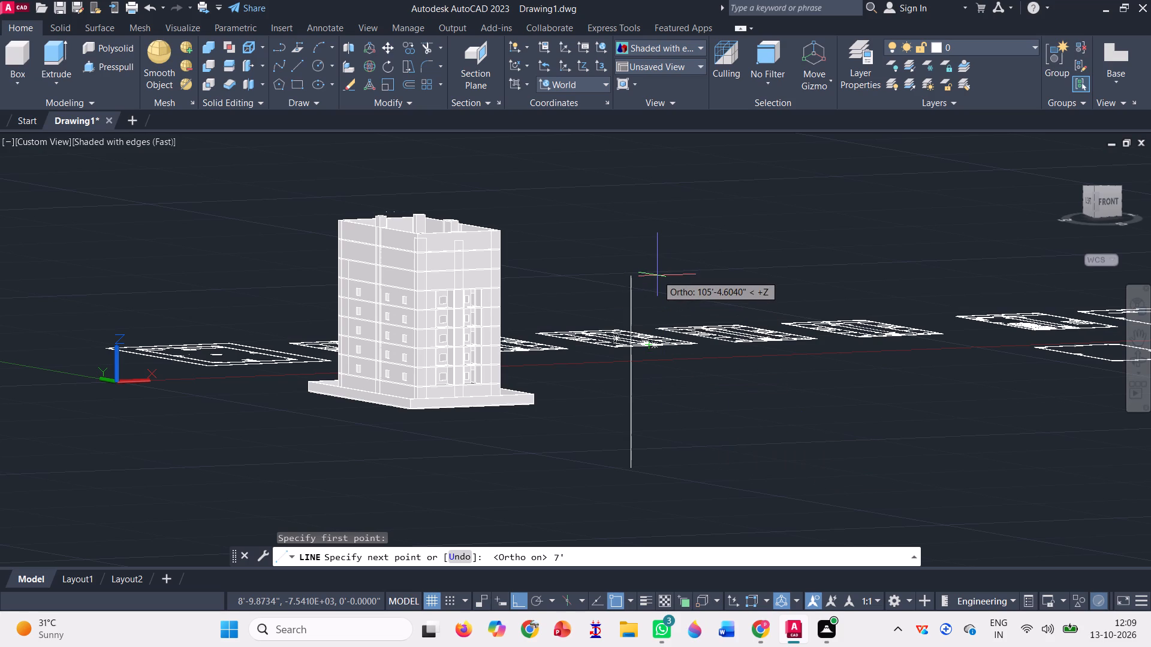
key("Return")
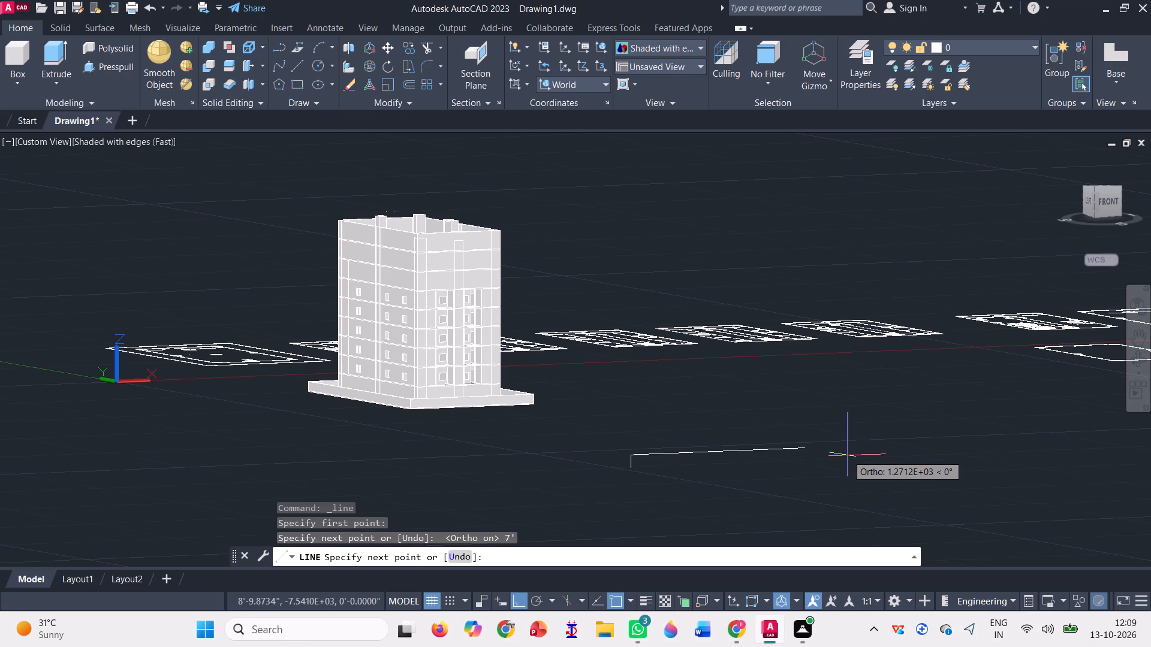
type("4'")
key("Return")
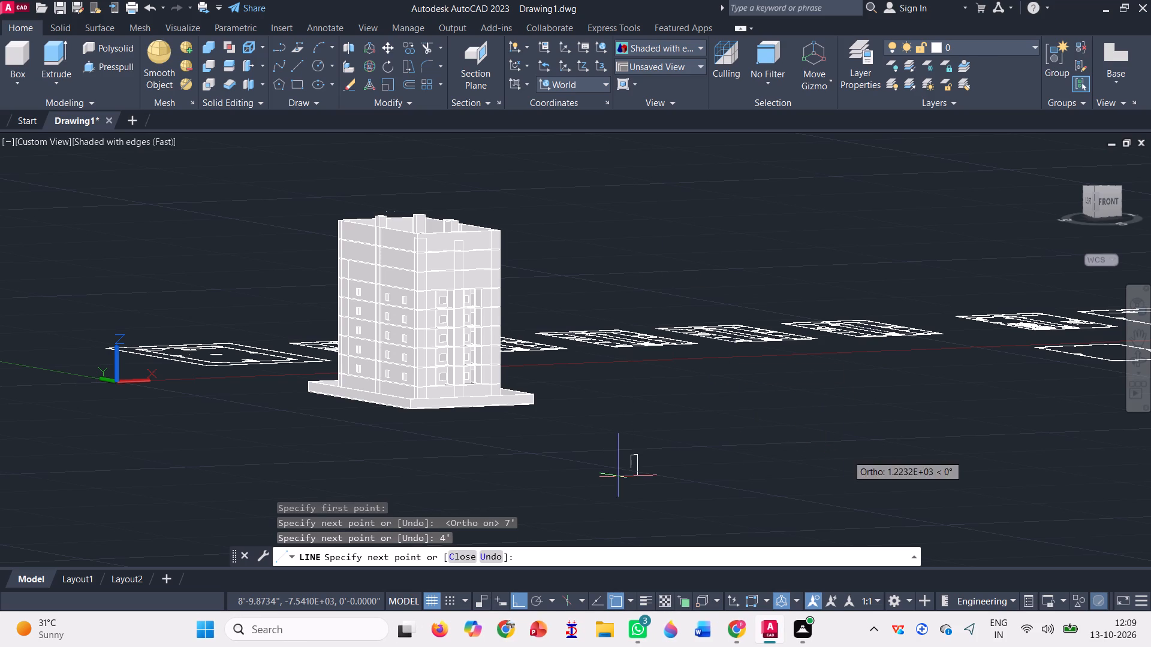
type("4'")
key("Return")
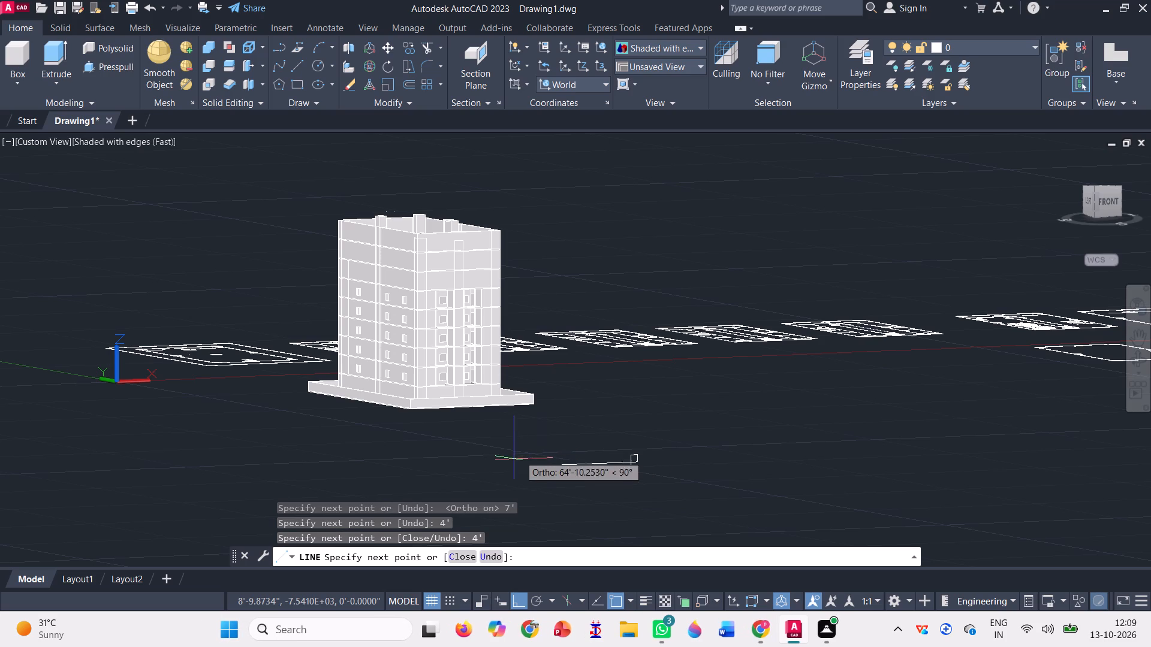
key("4")
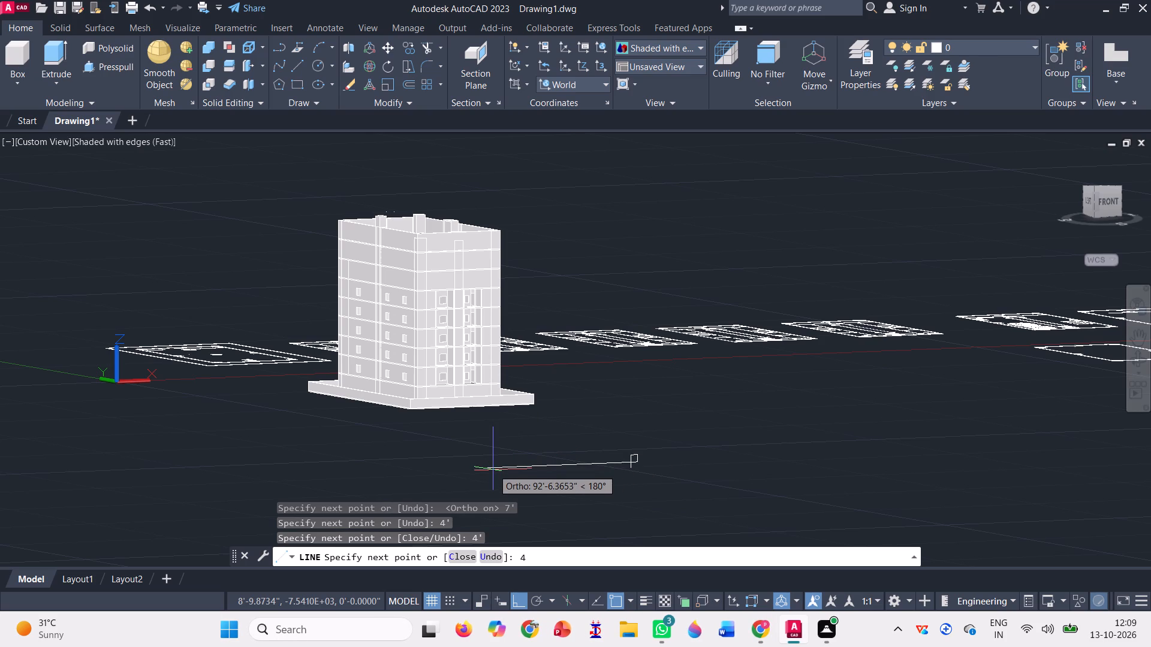
key("apostrophe")
key("Return")
key("Return")
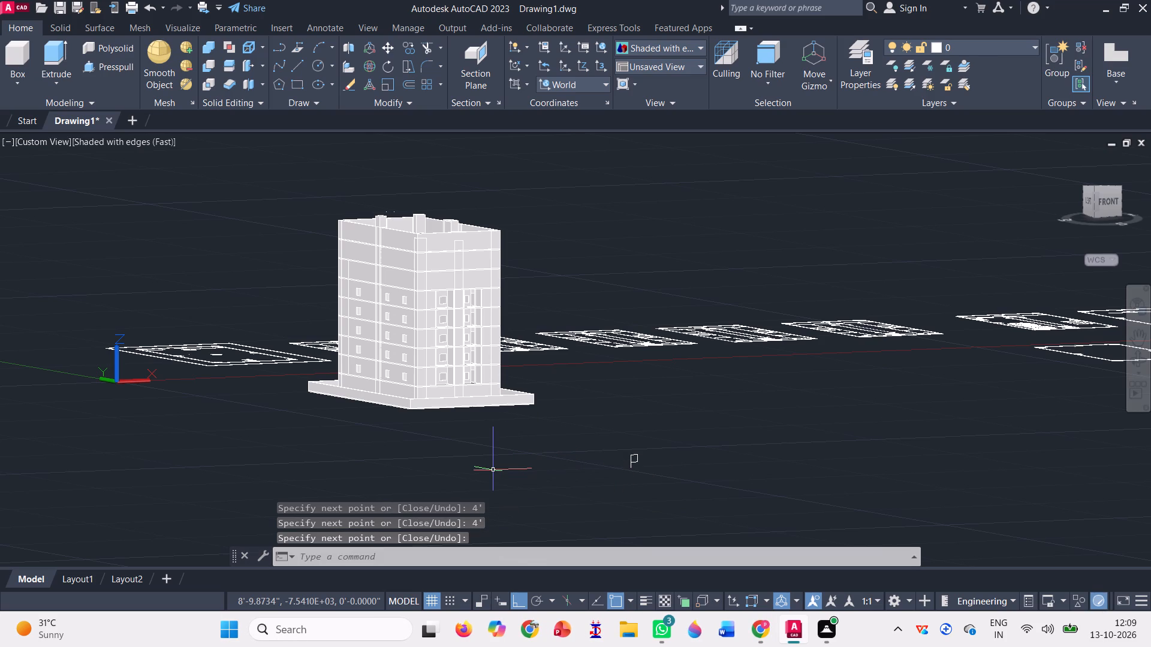
Join the four flag outline lines into a single polyline.
scroll(652, 446, "up", 2)
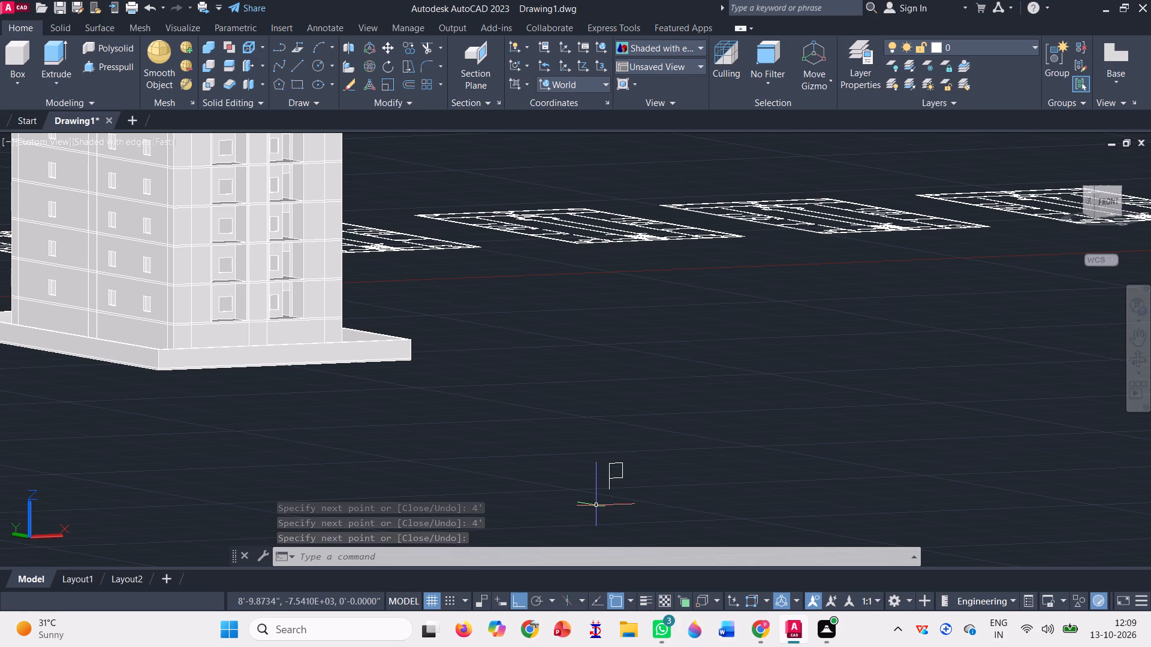
scroll(596, 510, "up", 1)
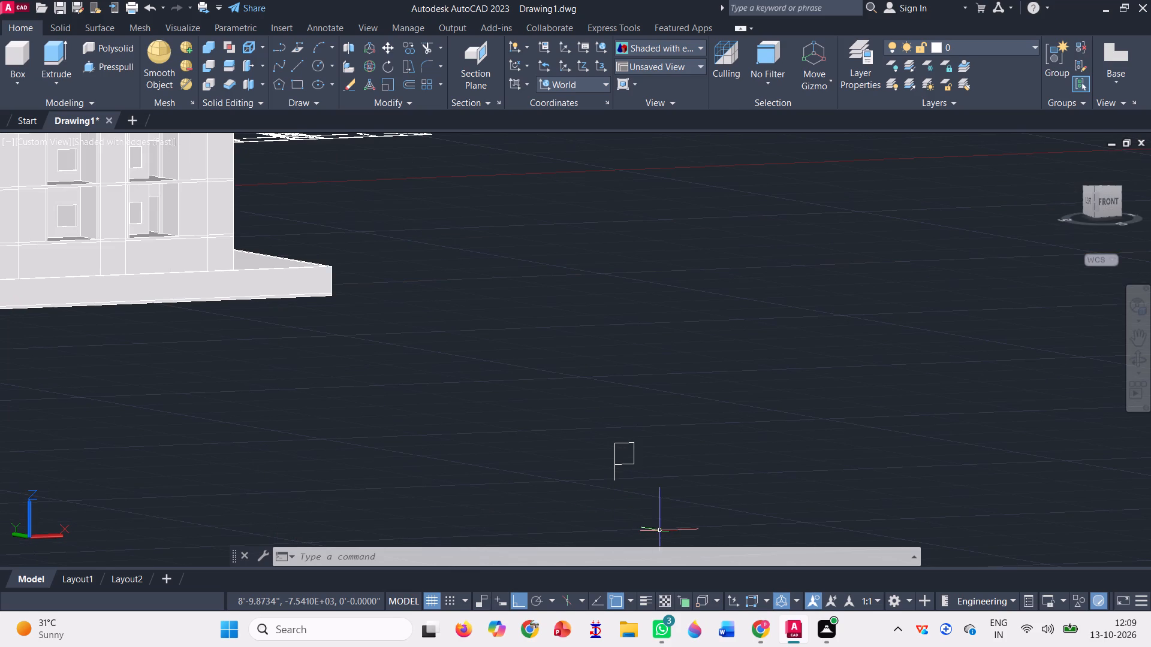
left_click(663, 525)
left_click(557, 398)
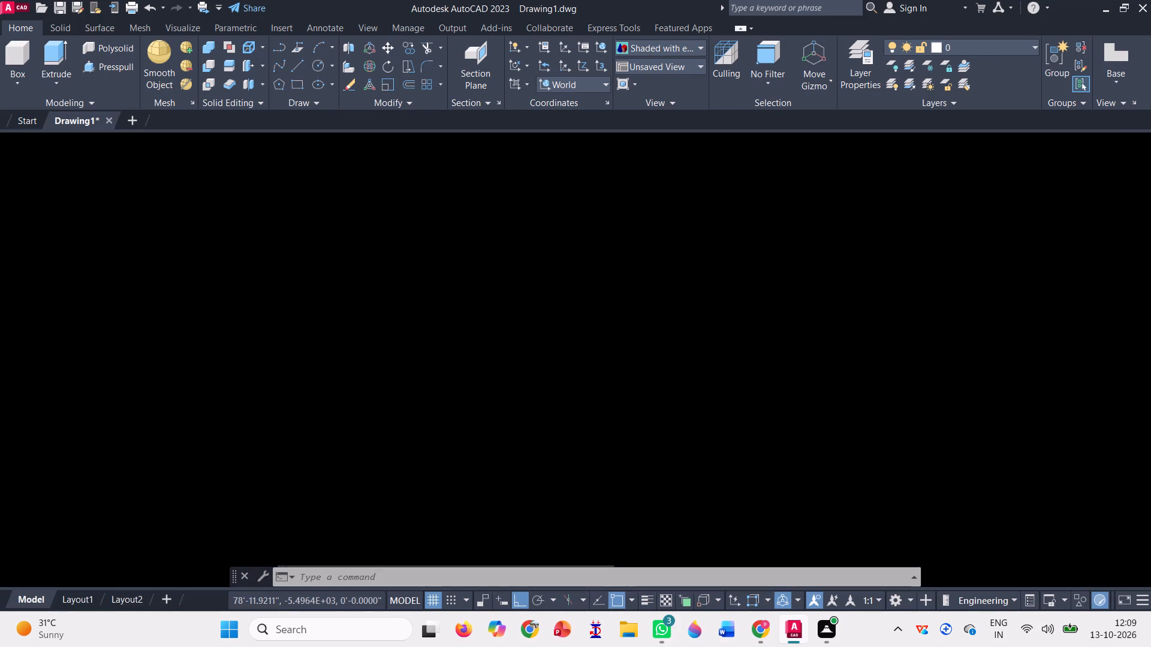
key("j")
key("Return")
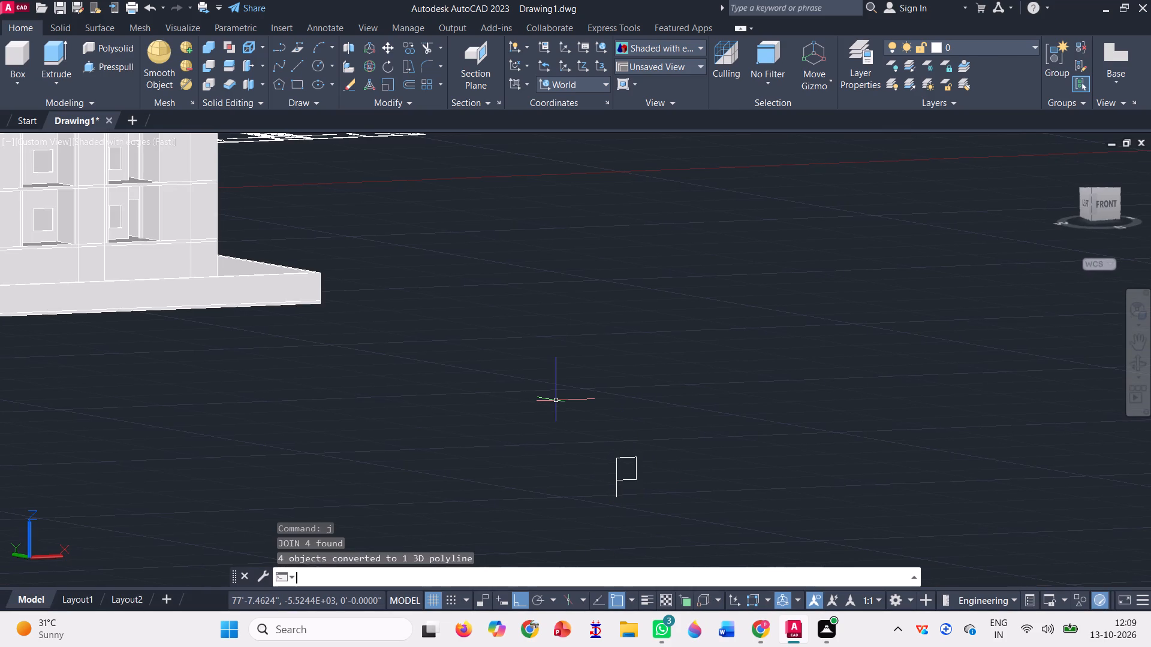
Copy the flag outline by its pole base onto the building's front face, at the slab line above the western column of balconies.
left_click(384, 46)
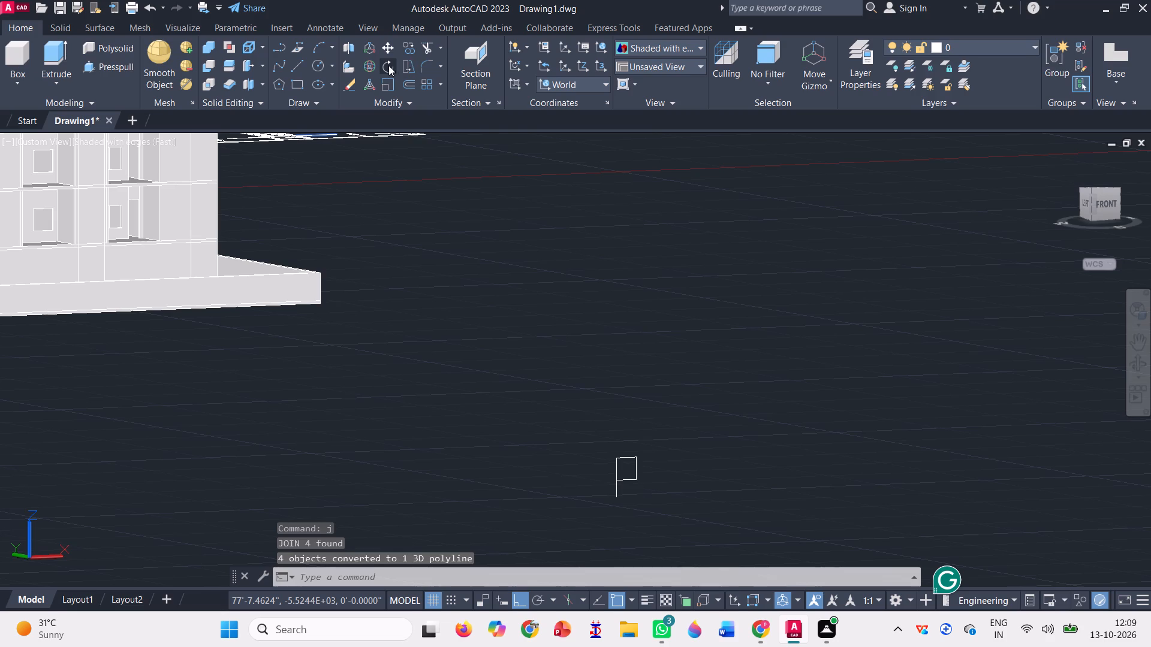
left_click(410, 46)
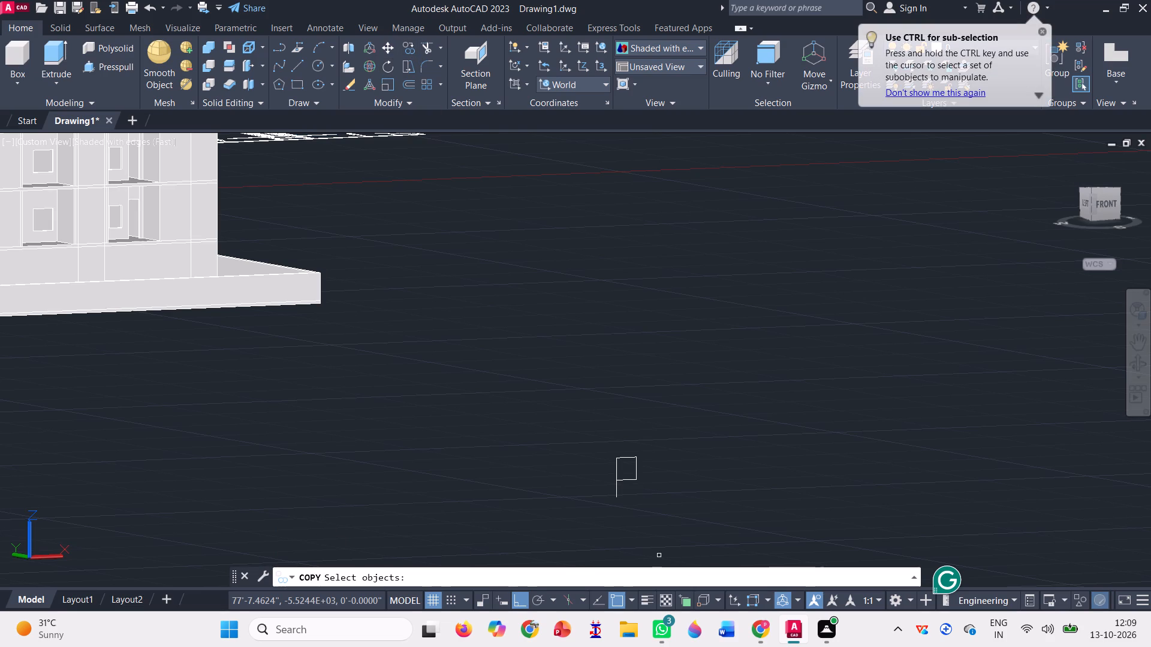
scroll(641, 531, "up", 1)
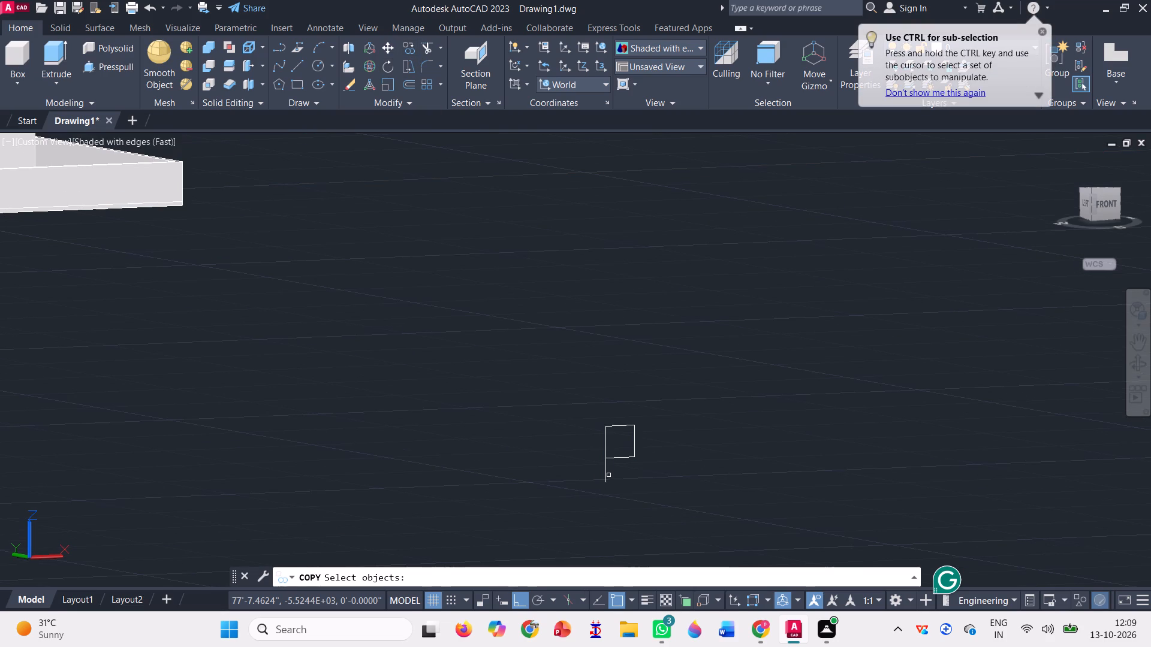
left_click(608, 474)
left_click(584, 458)
key("Return")
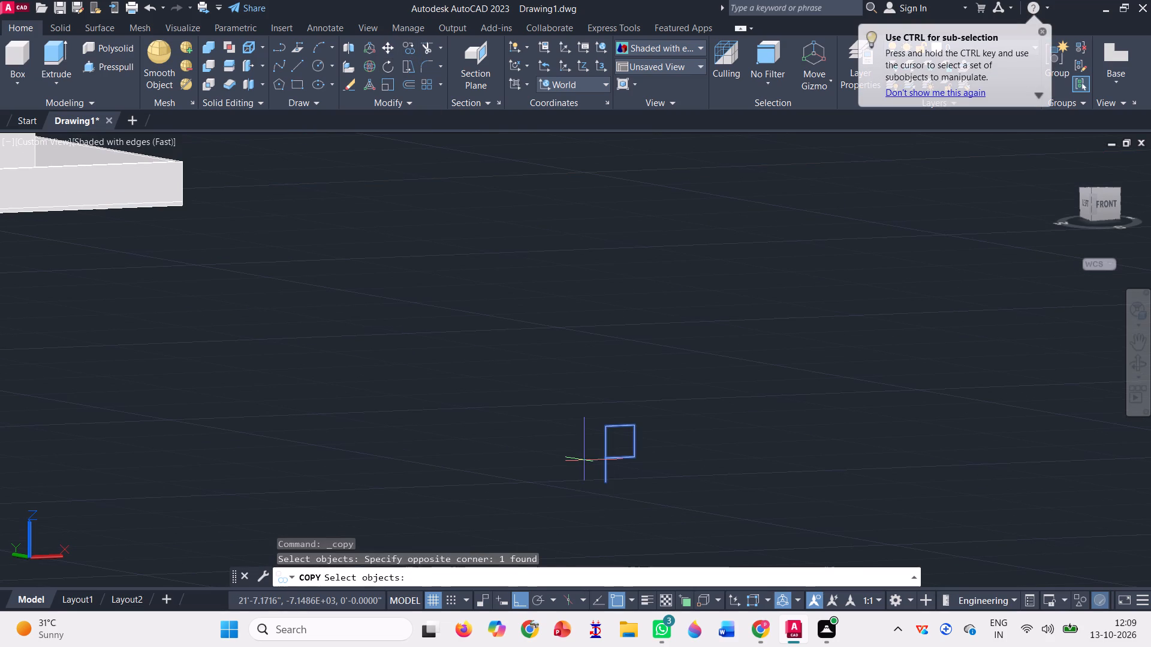
scroll(618, 509, "up", 3)
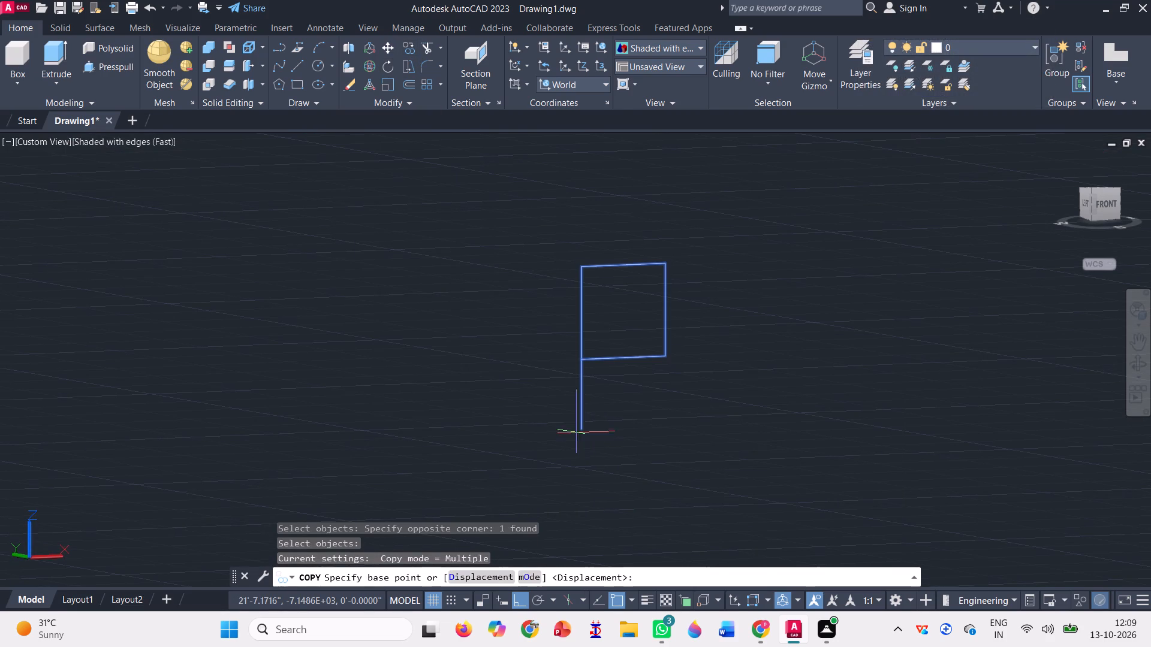
left_click(581, 423)
scroll(709, 369, "down", 6)
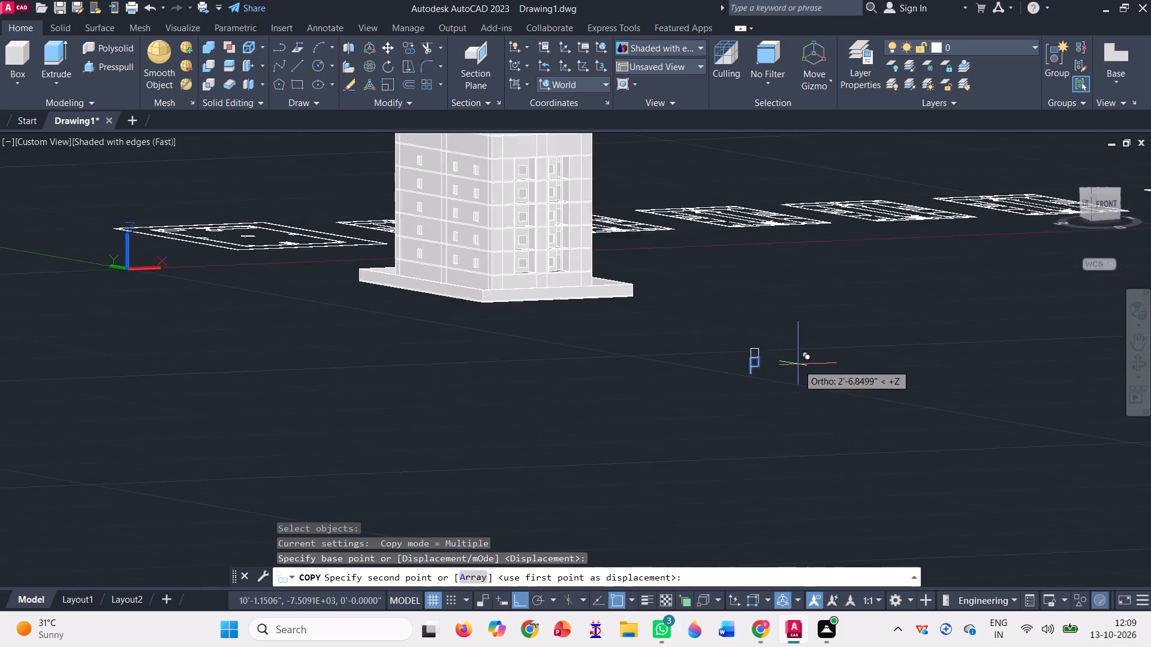
scroll(635, 184, "up", 3)
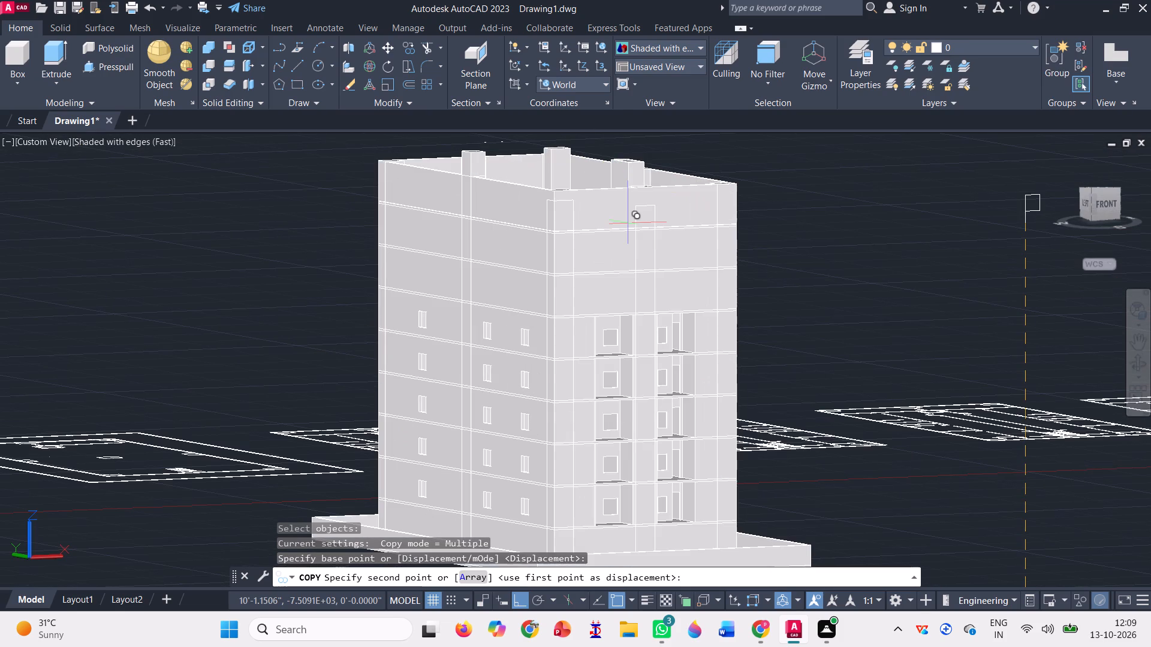
key("F8")
scroll(628, 223, "up", 2)
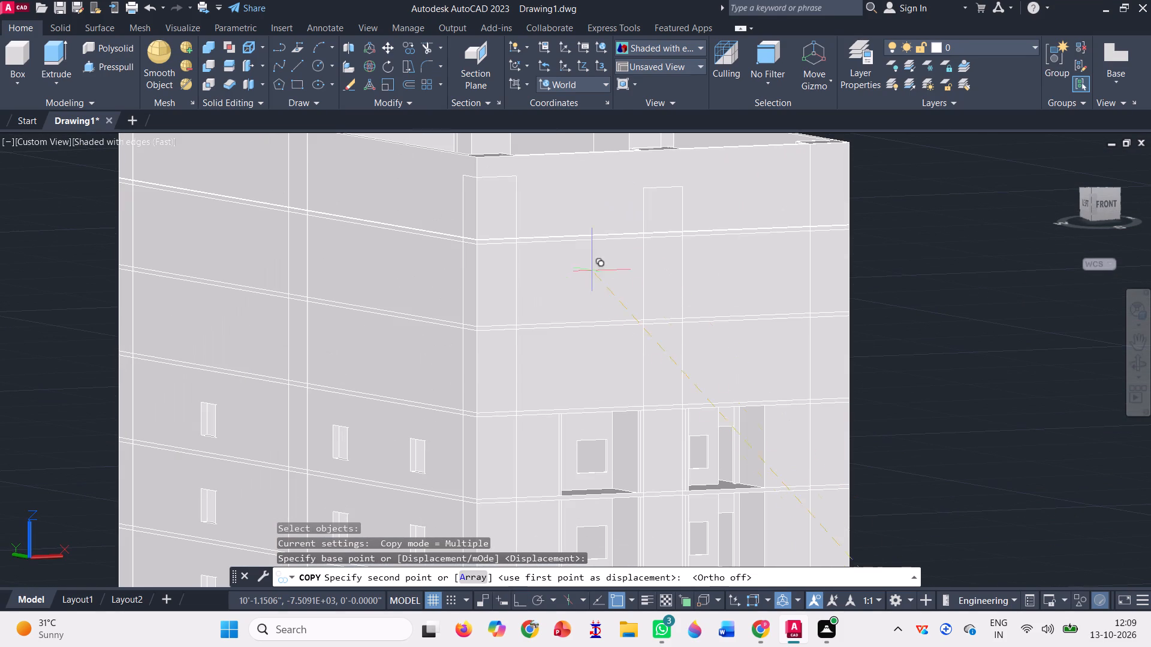
scroll(557, 410, "up", 2)
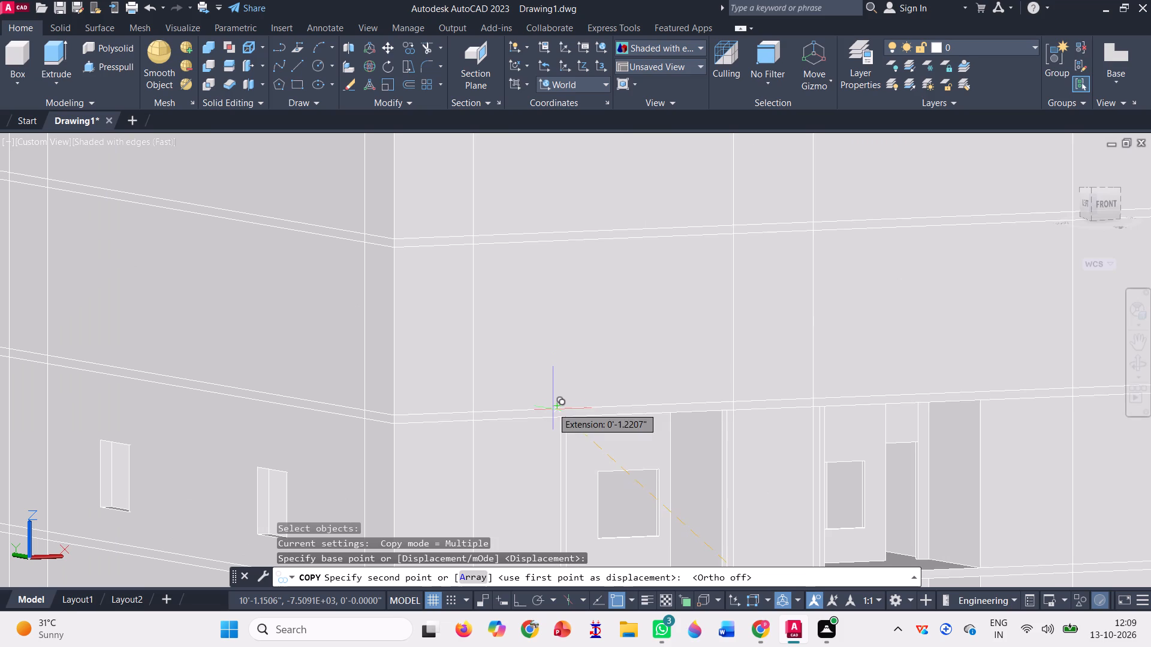
left_click(553, 408)
scroll(550, 409, "down", 2)
scroll(555, 410, "up", 4)
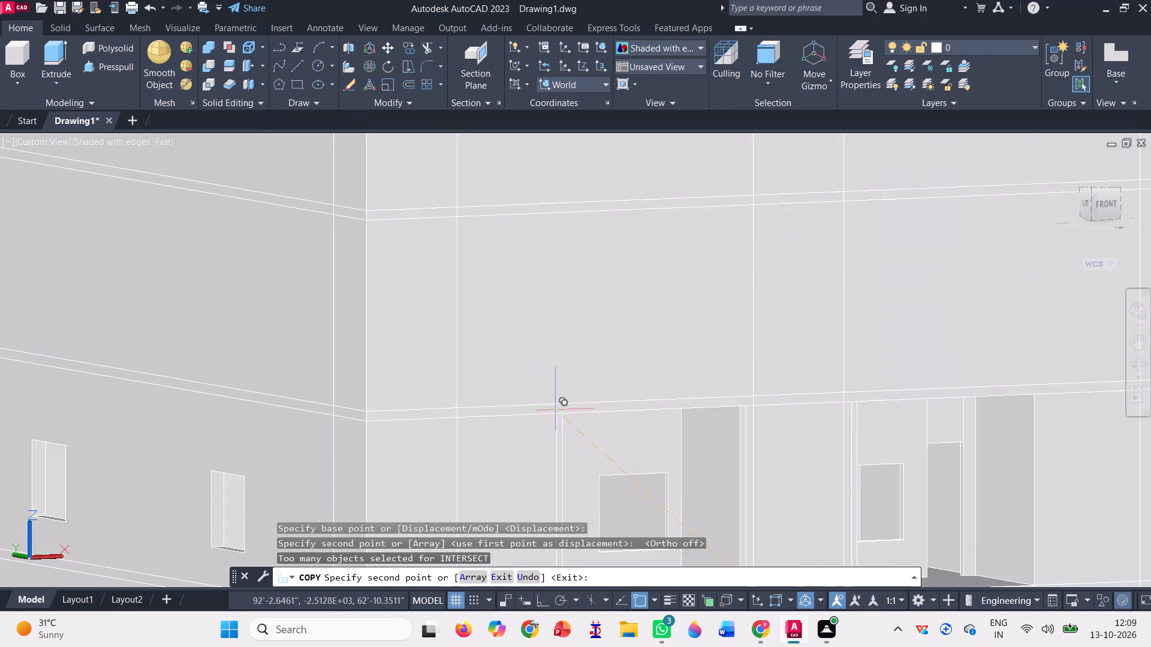
scroll(555, 409, "up", 3)
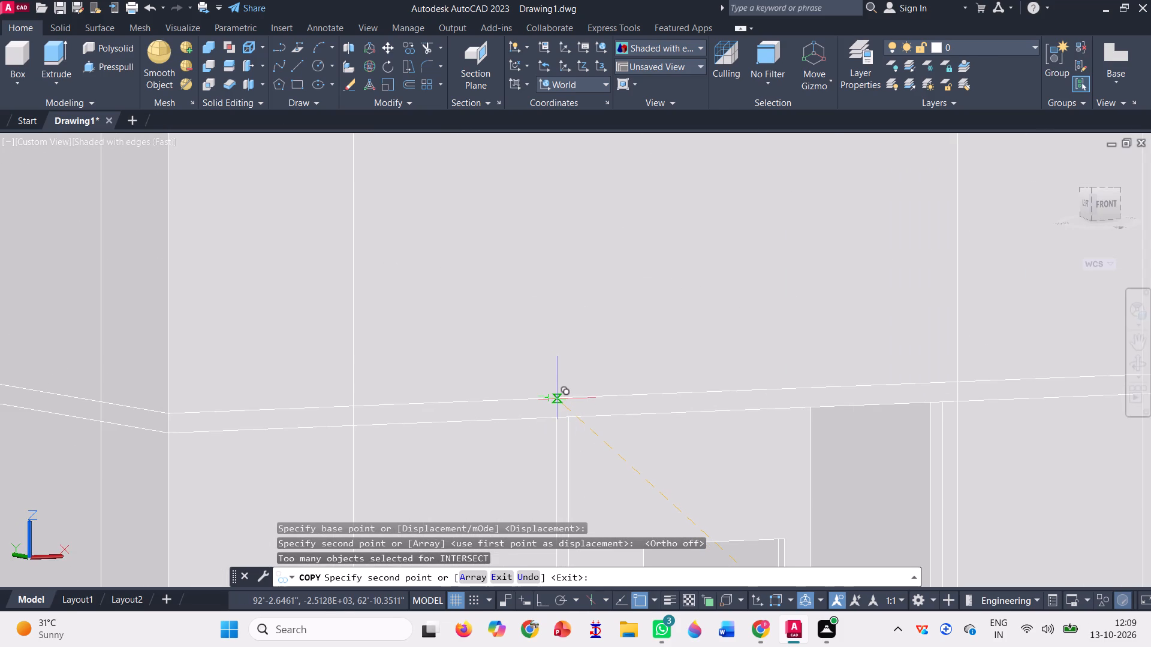
left_click(557, 398)
scroll(557, 398, "down", 3)
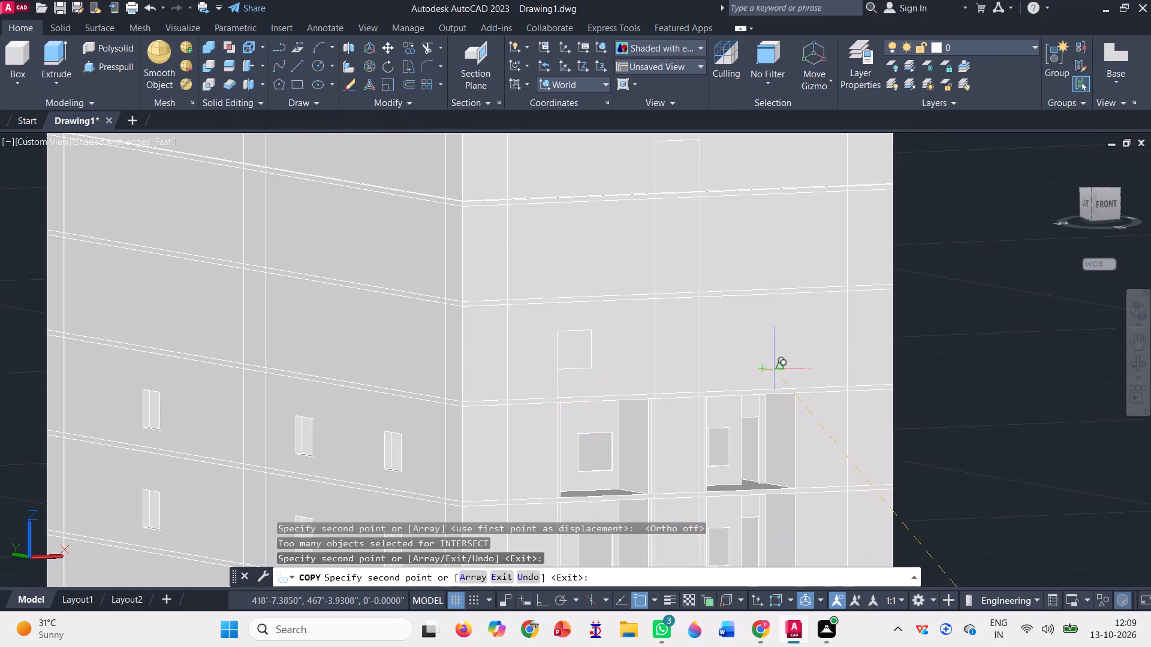
Place another flag copy on the same slab line above the eastern column of balconies and end the copying.
scroll(774, 369, "up", 3)
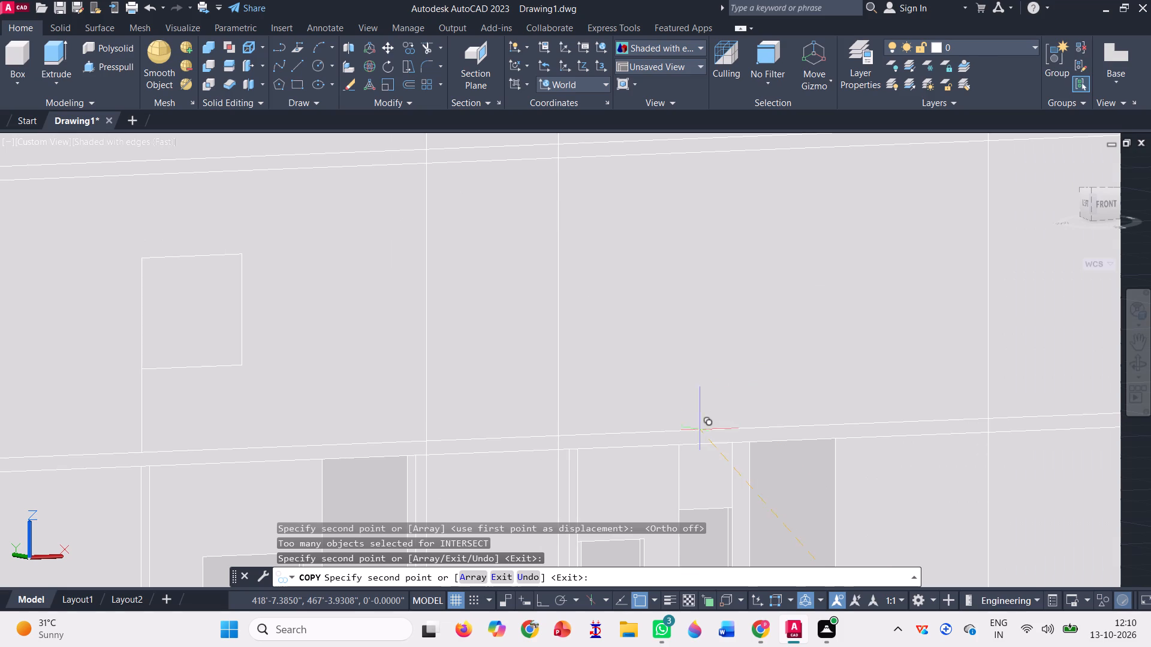
left_click(702, 431)
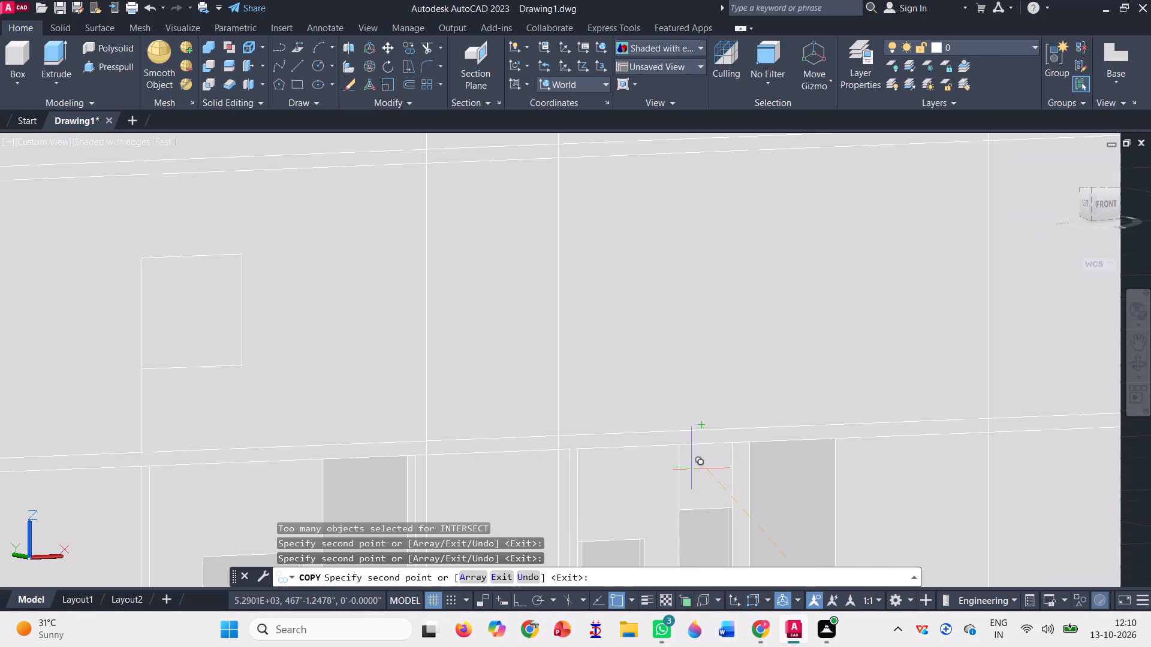
scroll(706, 434, "up", 3)
left_click(691, 422)
scroll(682, 429, "down", 2)
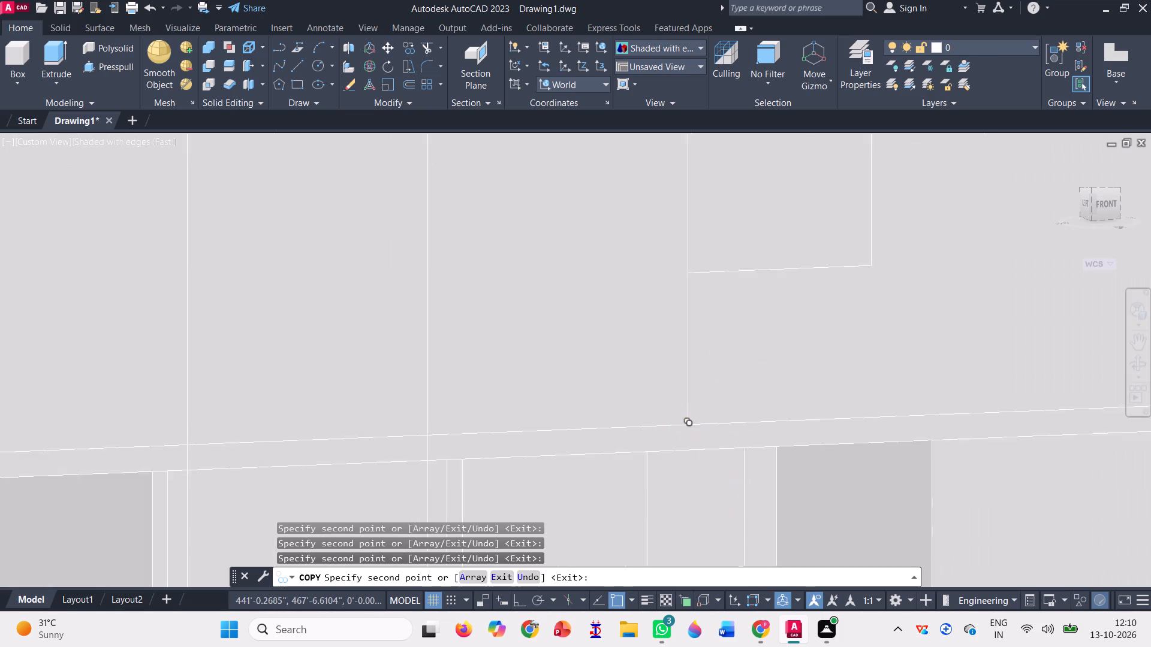
scroll(678, 431, "down", 4)
scroll(686, 362, "up", 3)
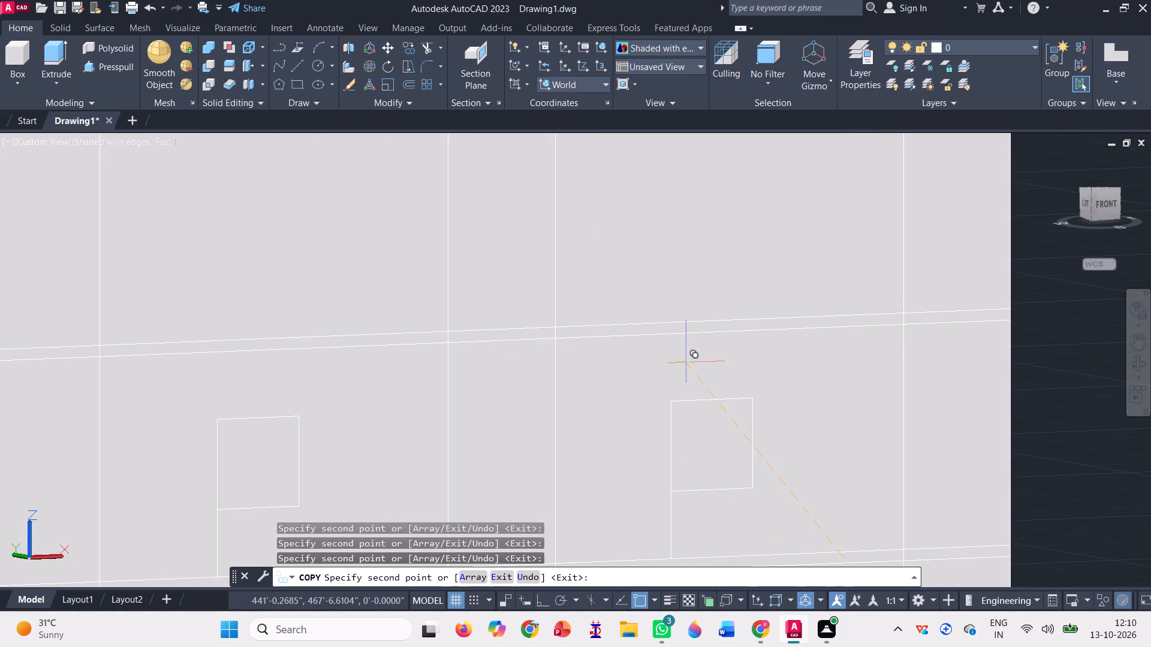
scroll(686, 356, "up", 1)
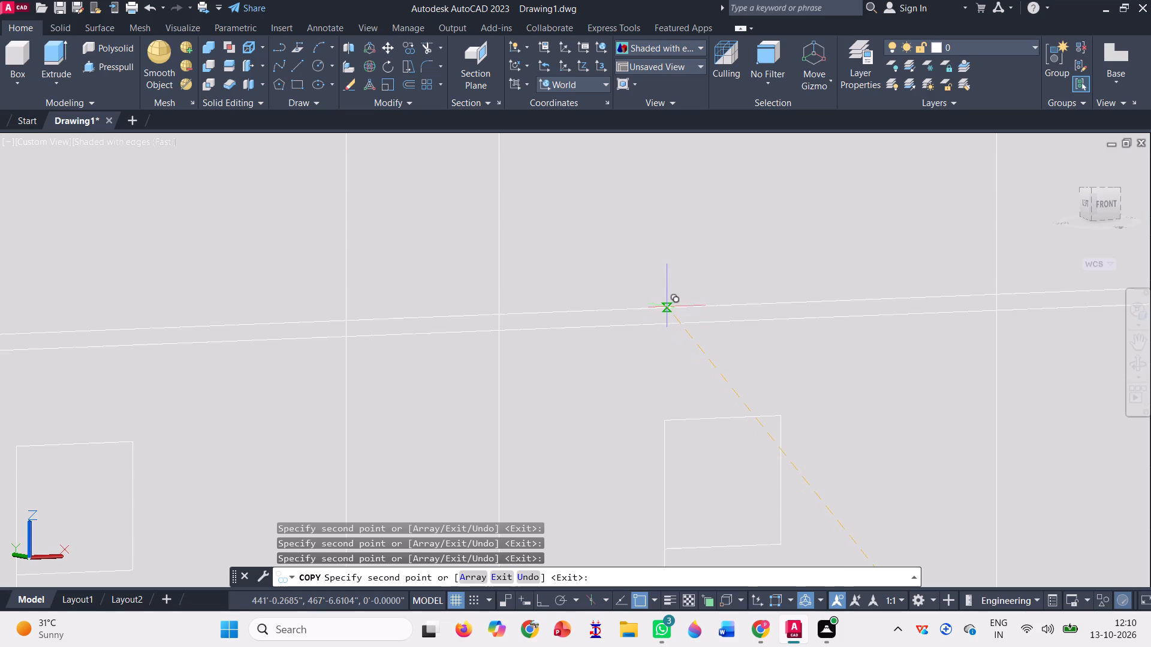
scroll(664, 309, "down", 5)
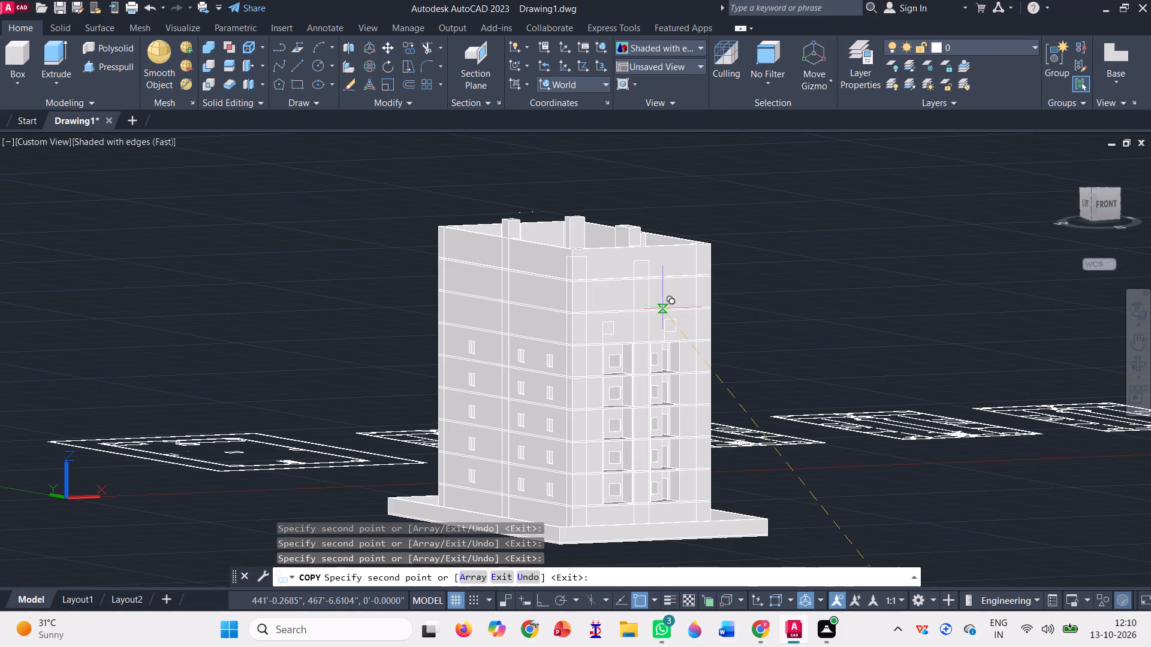
key("Escape")
With ortho on, draw a vertical construction line through the top of the western flag copy's pole.
type("xl")
key("Return")
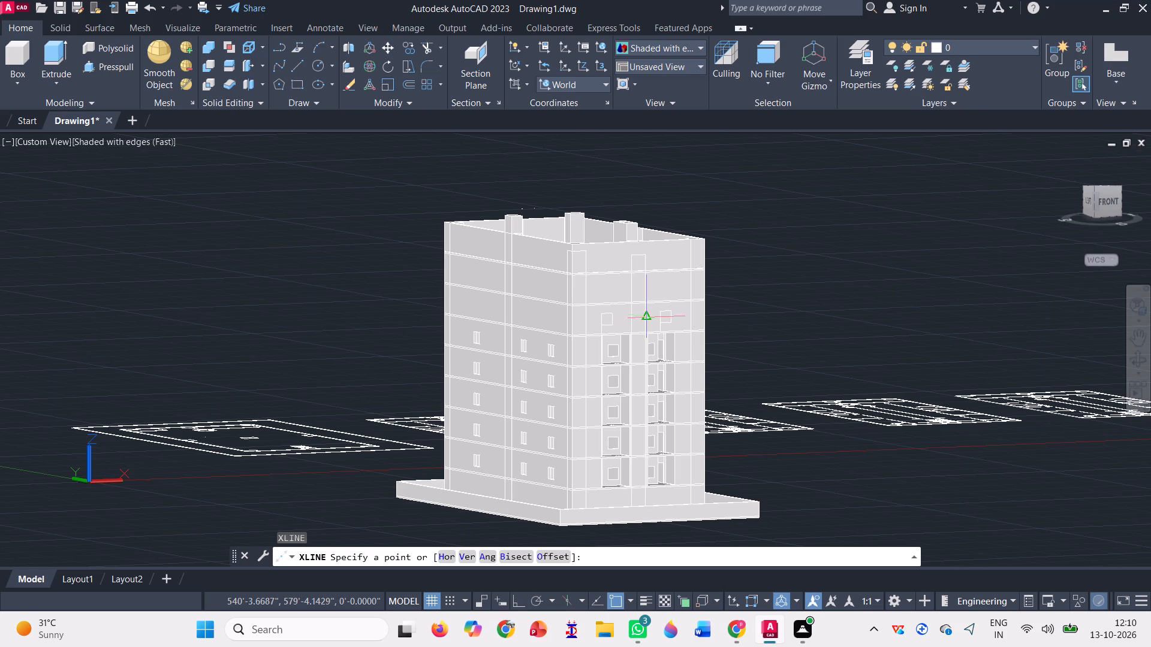
scroll(617, 307, "up", 6)
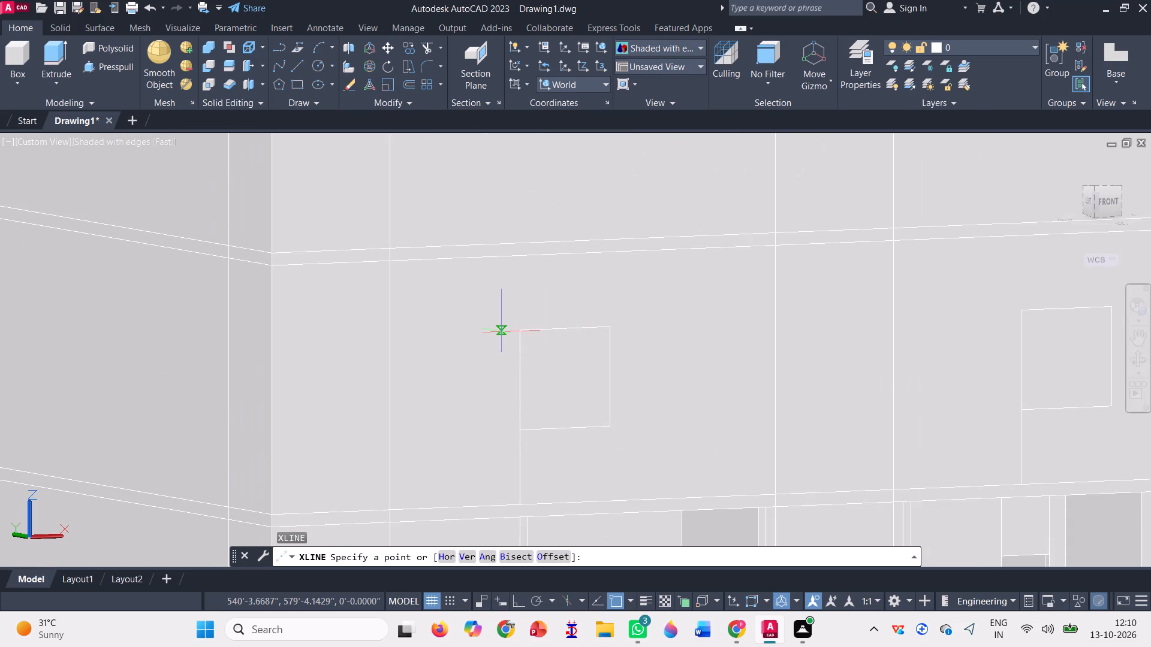
left_click(519, 326)
scroll(516, 328, "down", 2)
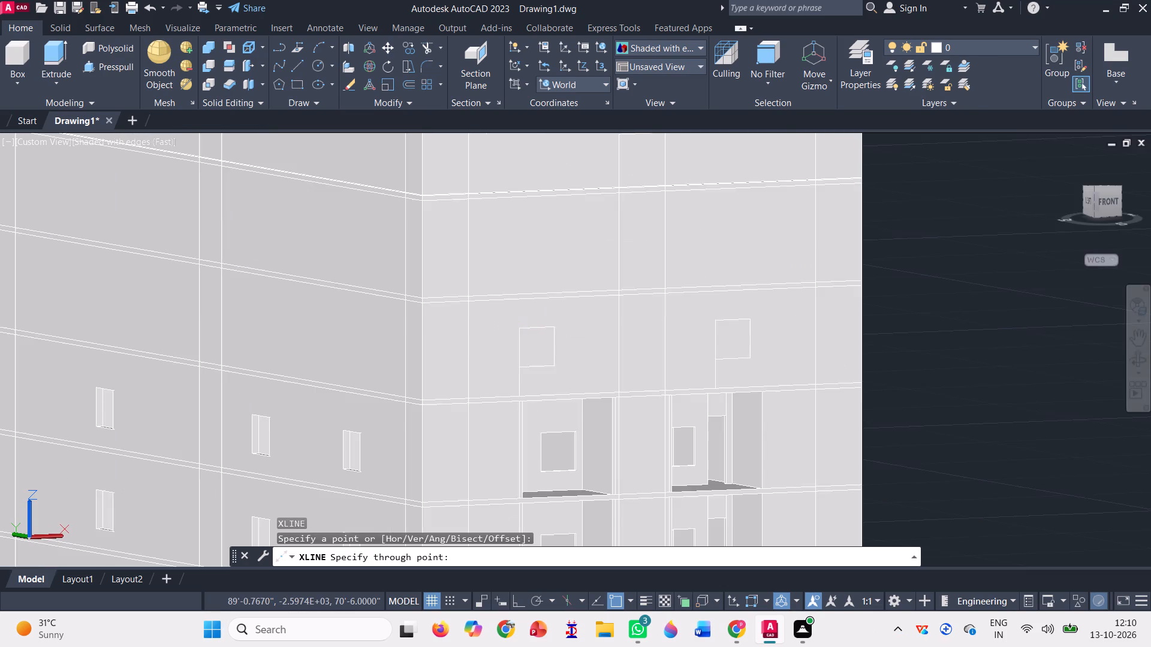
scroll(516, 329, "down", 2)
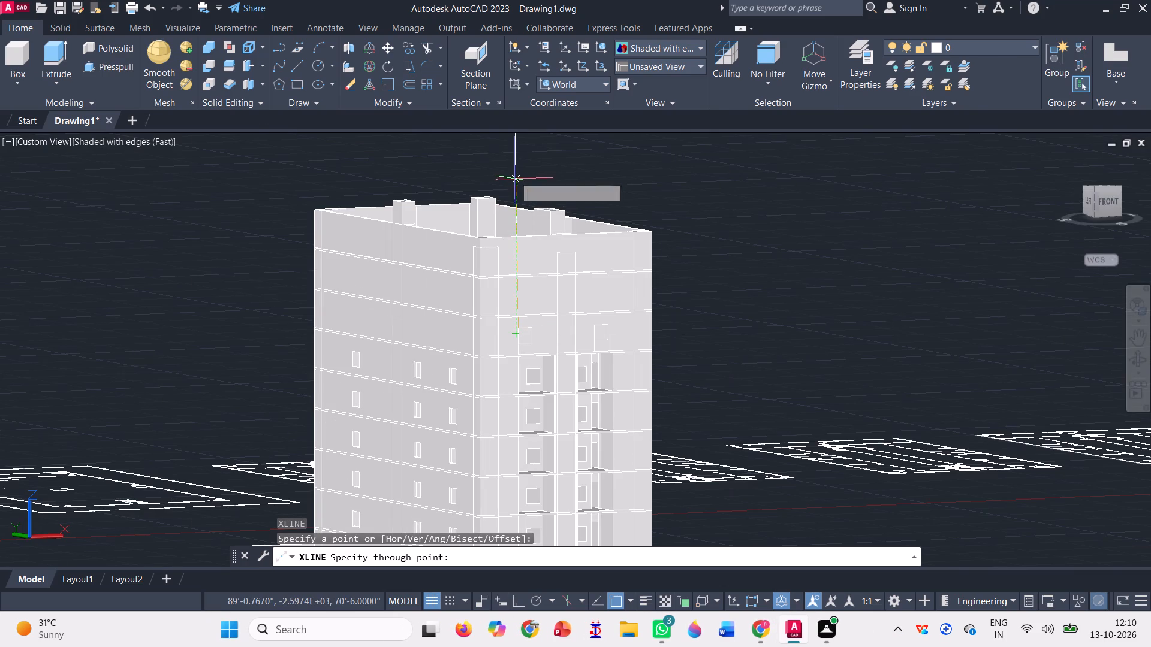
key("F8")
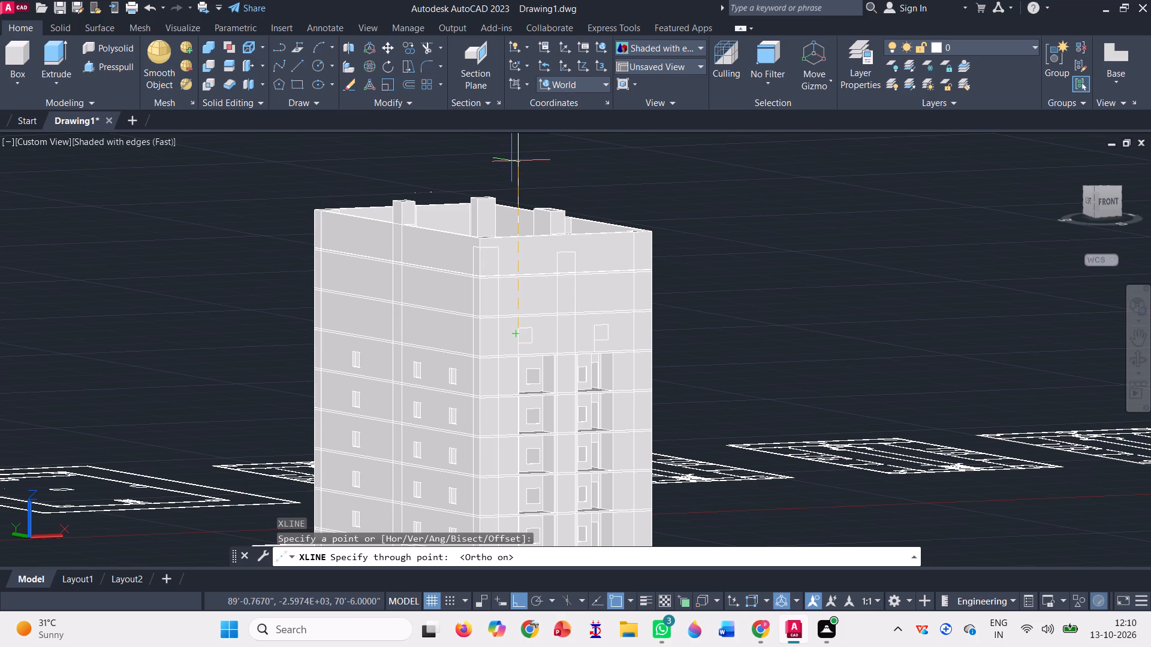
left_click(511, 160)
key("space")
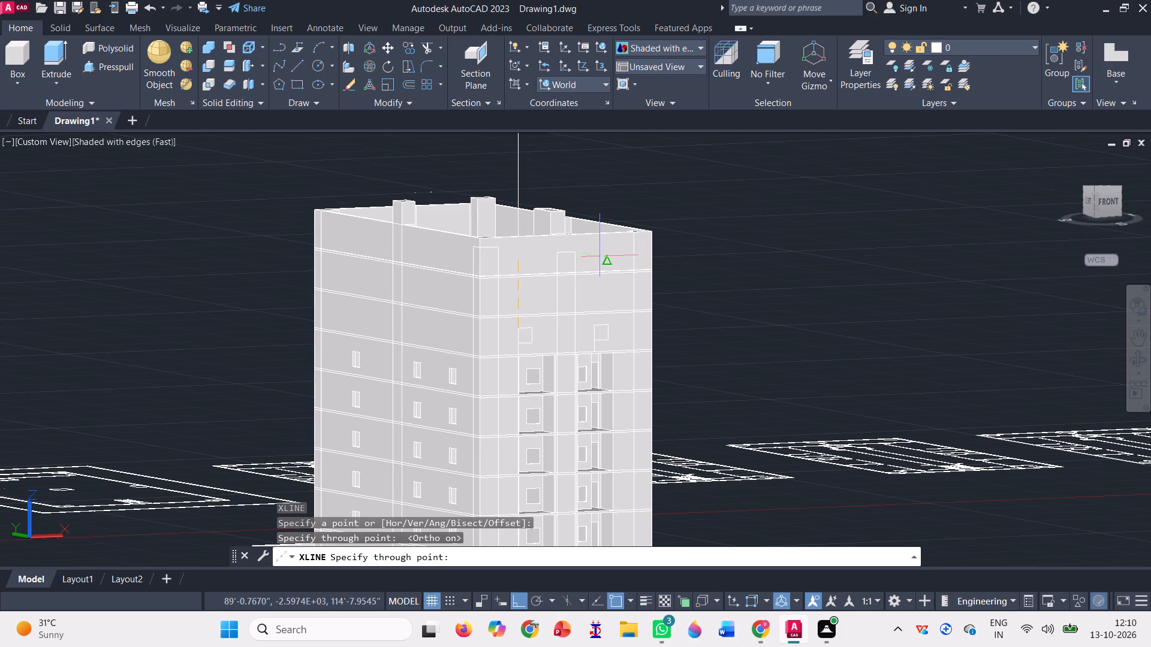
Draw a second vertical construction line through the top of the eastern flag copy's pole.
type("xl")
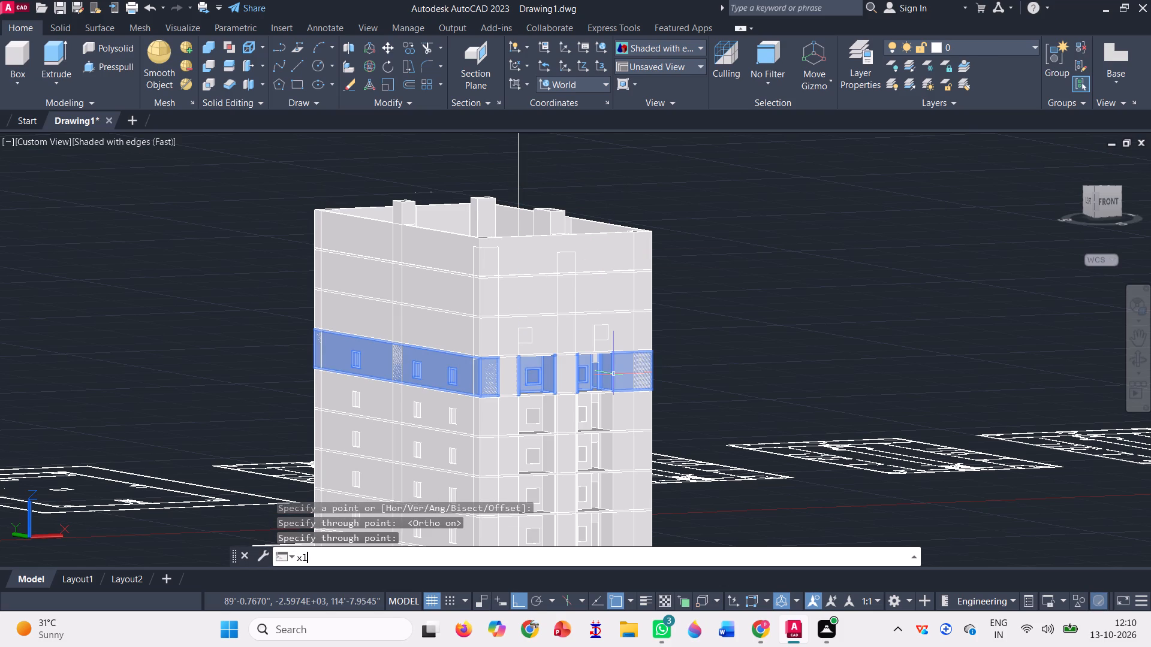
key("Return")
scroll(593, 304, "up", 3)
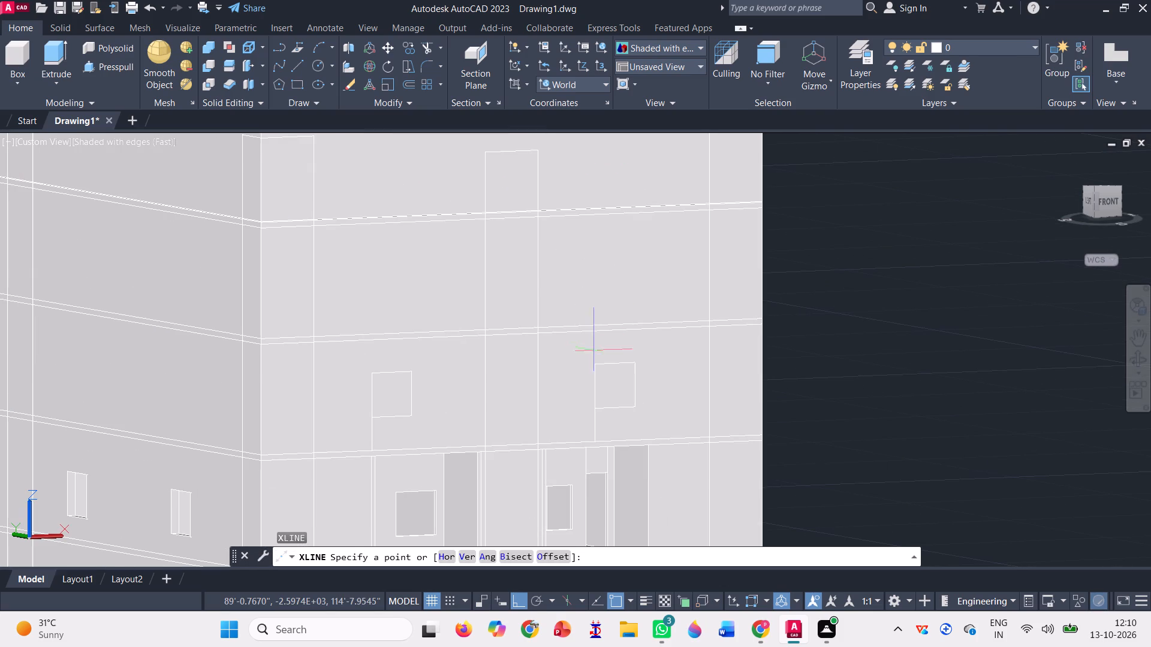
left_click(596, 367)
scroll(602, 305, "down", 3)
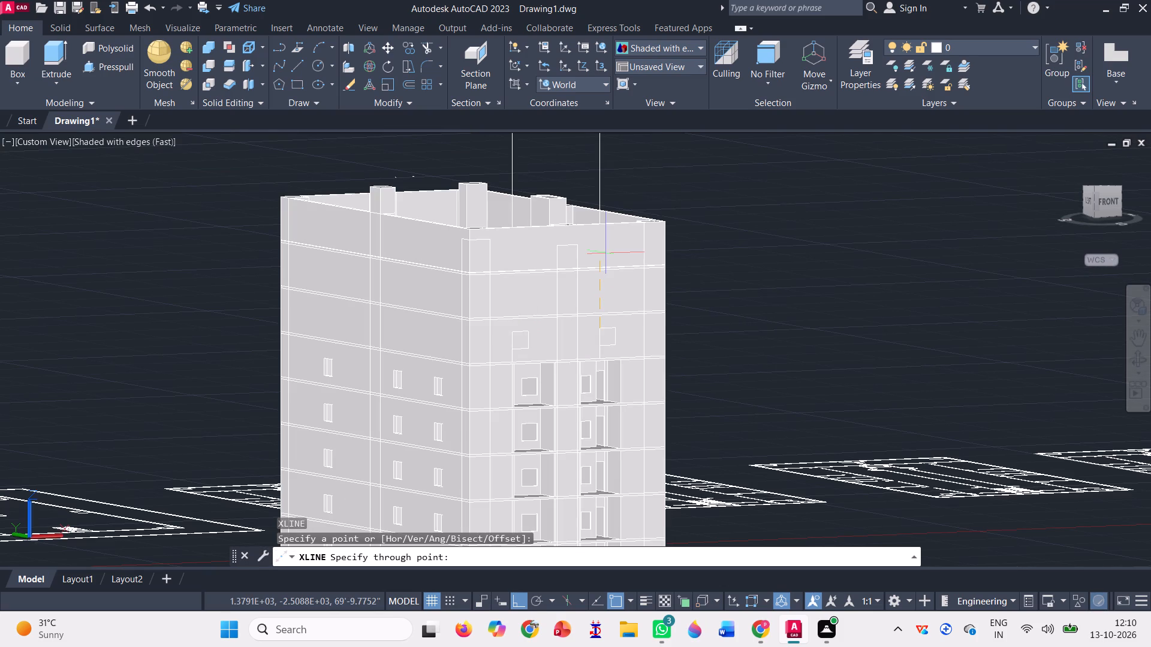
left_click(590, 137)
key("space")
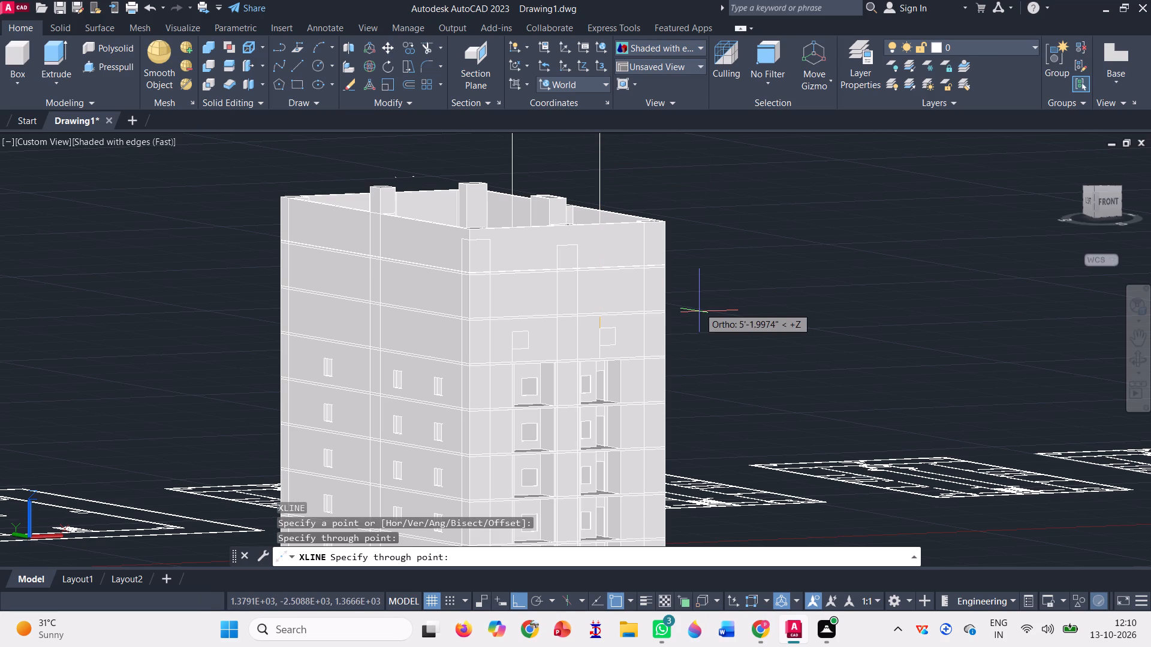
Orbit around and above the building to examine its front and roof with the two vertical construction lines.
scroll(621, 298, "up", 1)
scroll(621, 298, "down", 1)
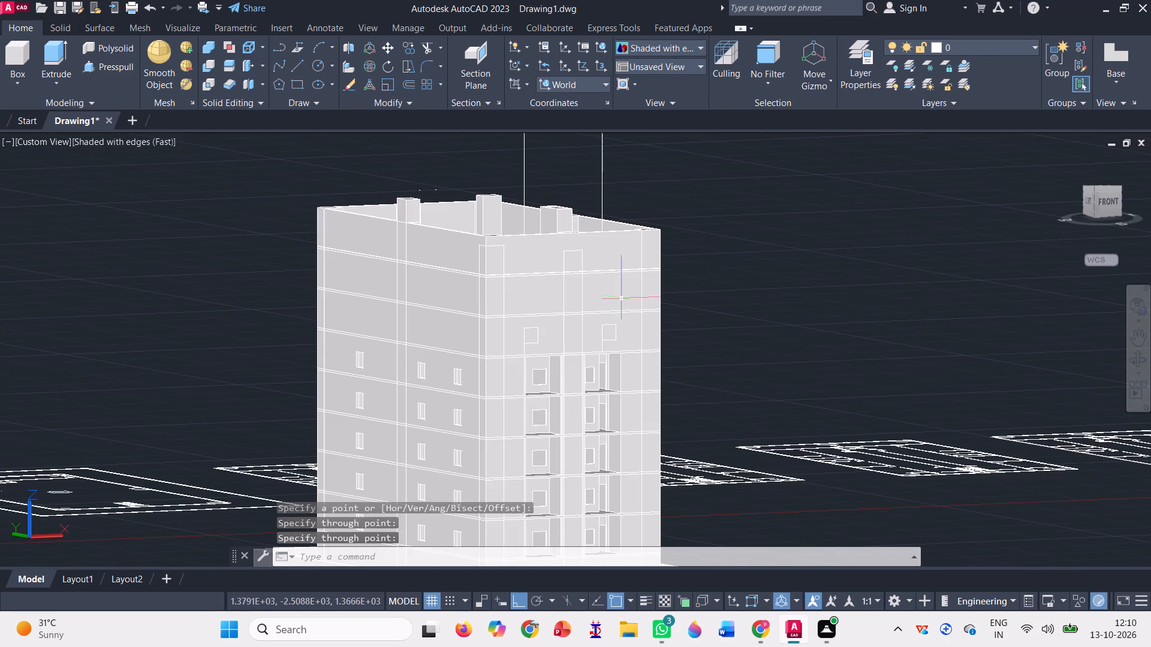
scroll(621, 298, "down", 1)
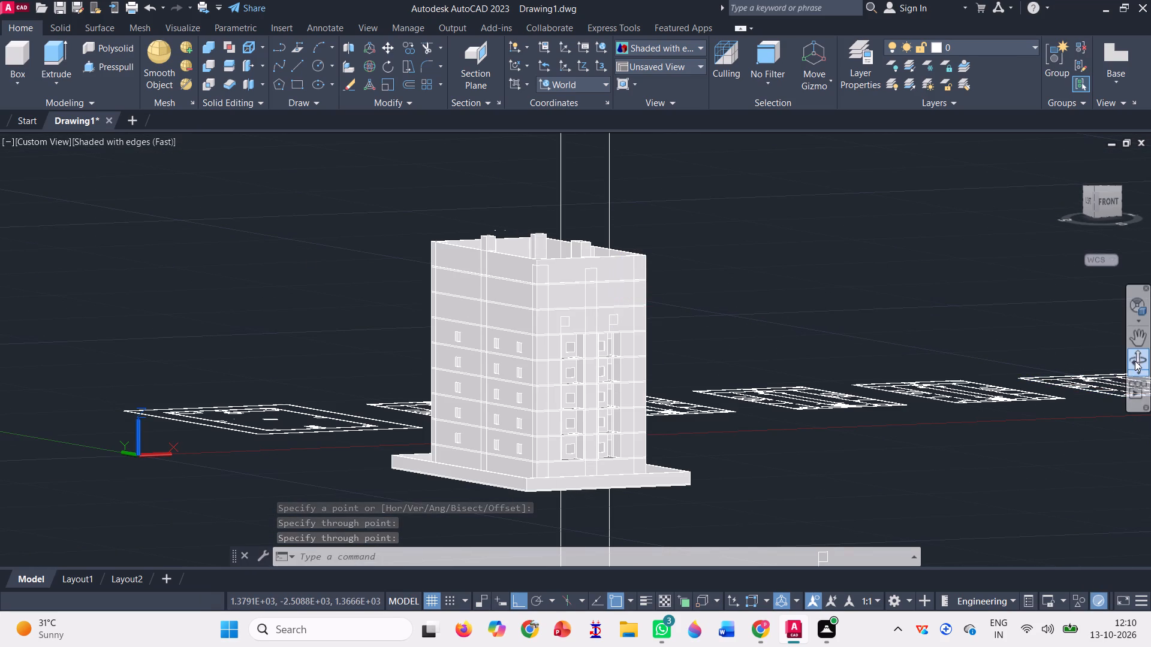
left_click(1138, 355)
left_click_drag(821, 303, 658, 362)
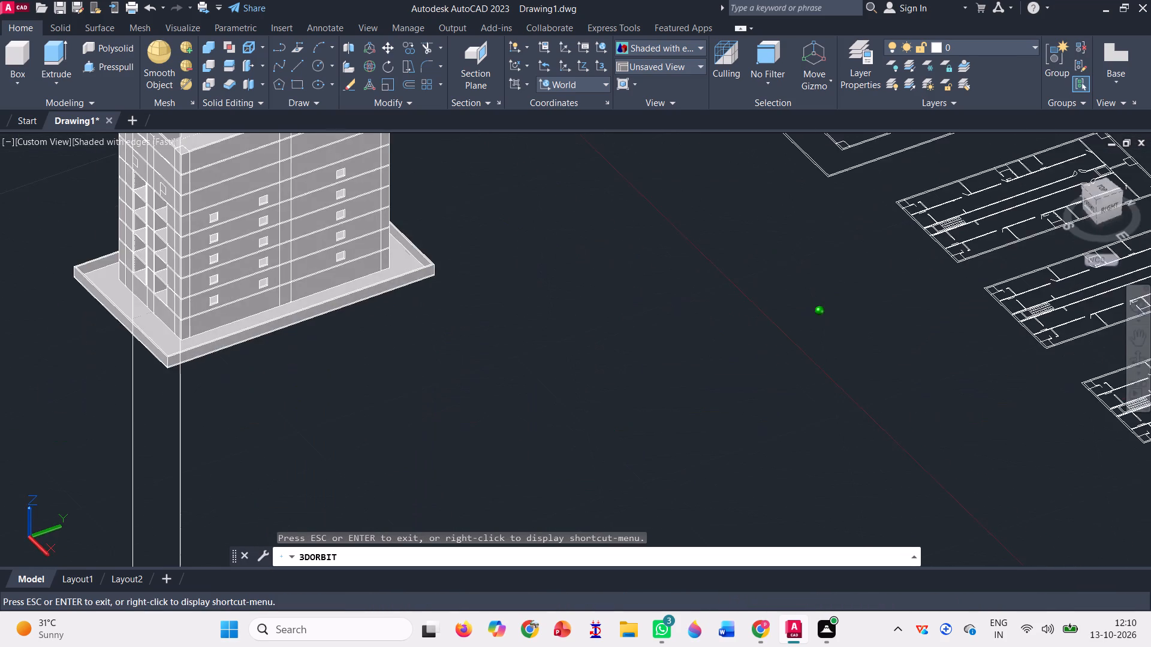
left_click_drag(658, 362, 693, 370)
left_click_drag(490, 202, 465, 249)
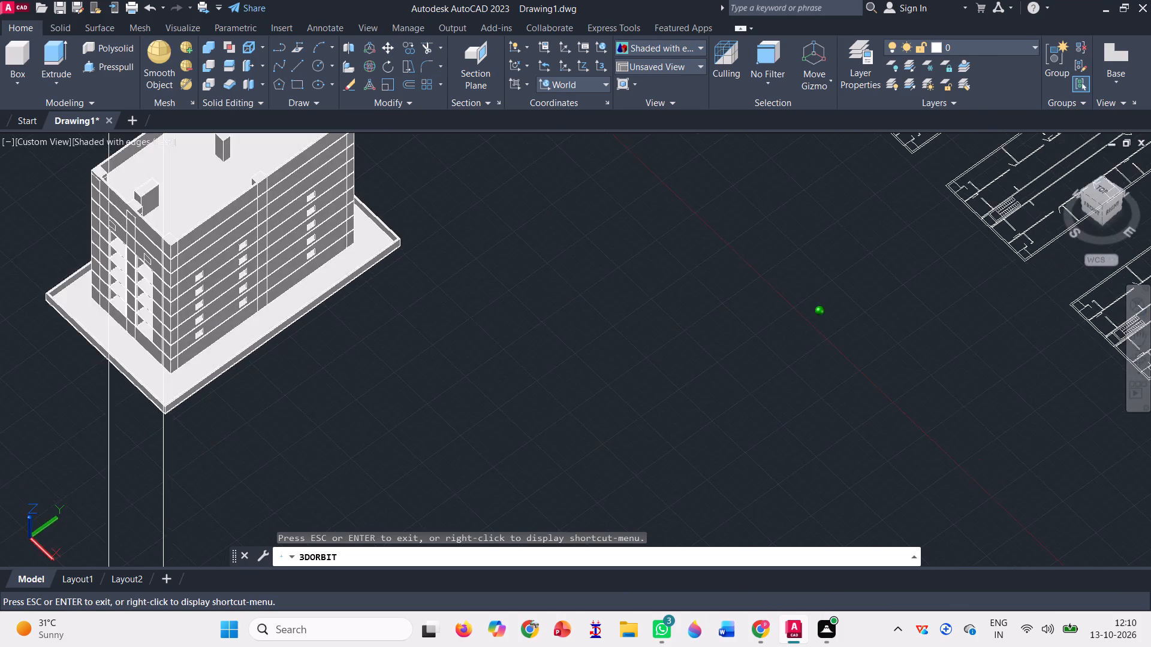
left_click_drag(465, 249, 554, 198)
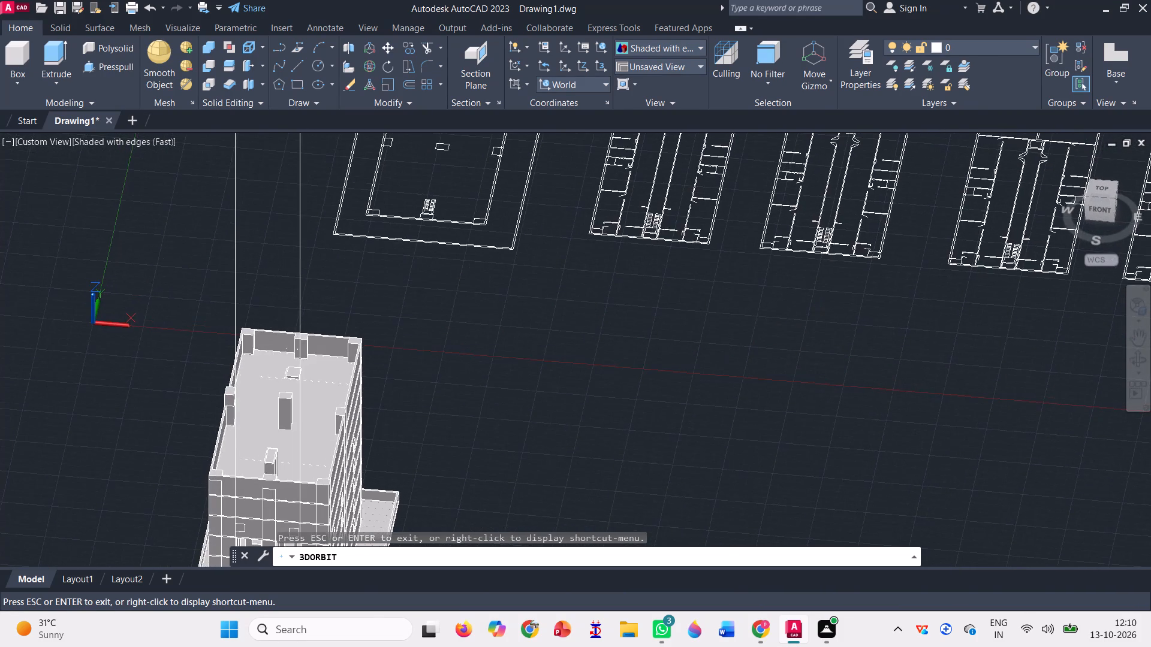
scroll(448, 234, "down", 3)
scroll(522, 252, "down", 2)
scroll(291, 504, "up", 2)
scroll(551, 301, "down", 3)
scroll(381, 497, "up", 3)
scroll(457, 358, "up", 7)
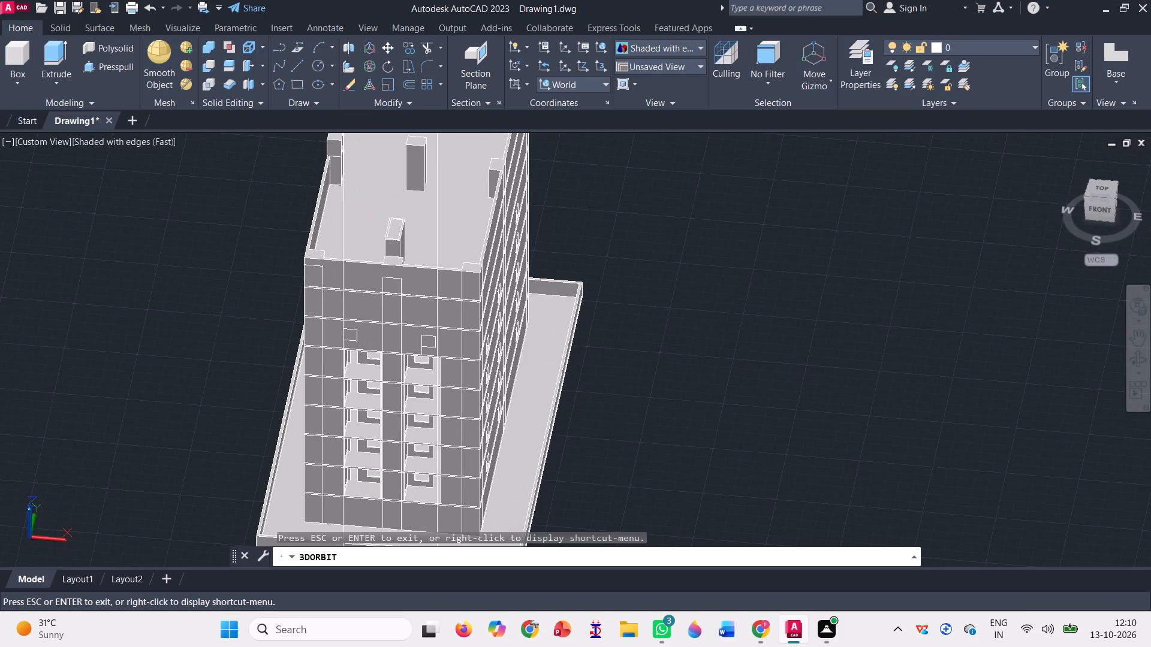
key("Escape")
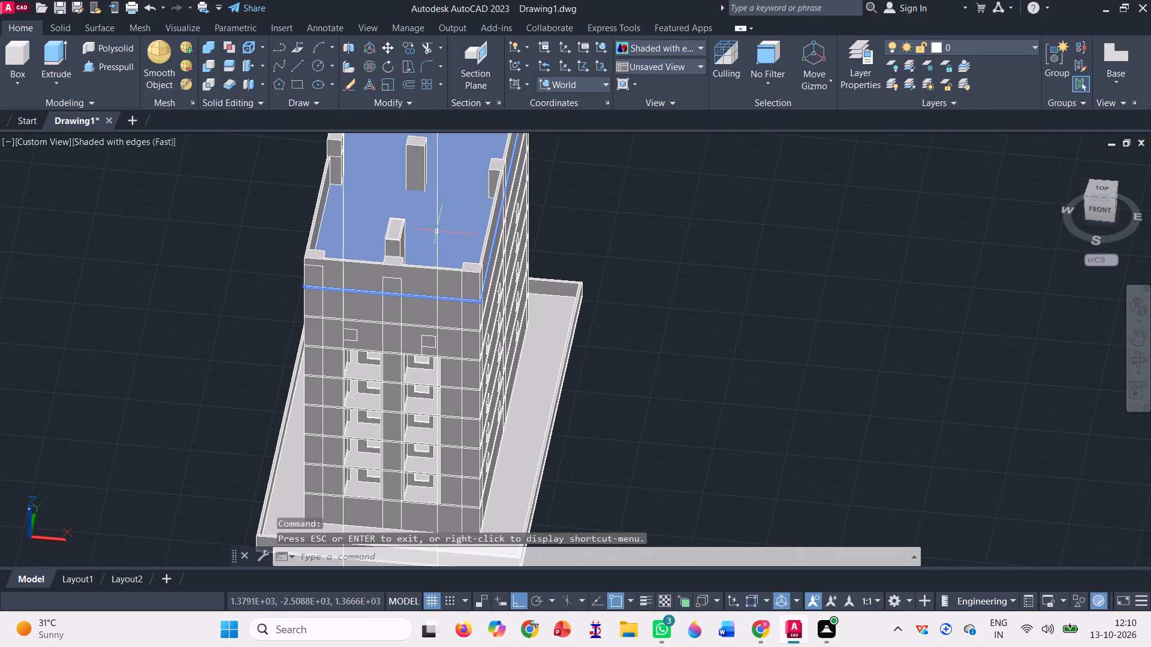
Delete the eastern vertical construction line crossing the roof.
left_click(437, 231)
key("Delete")
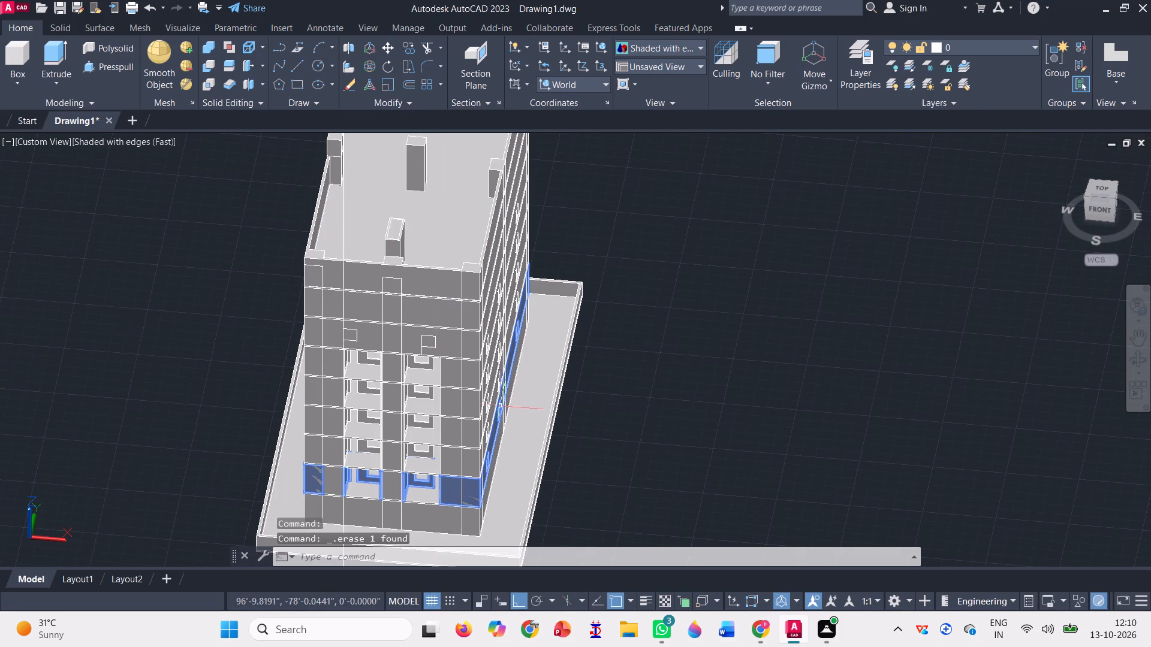
Draw a new vertical construction line through the base of the eastern flag's pole on the facade.
key("x")
key("l")
key("Return")
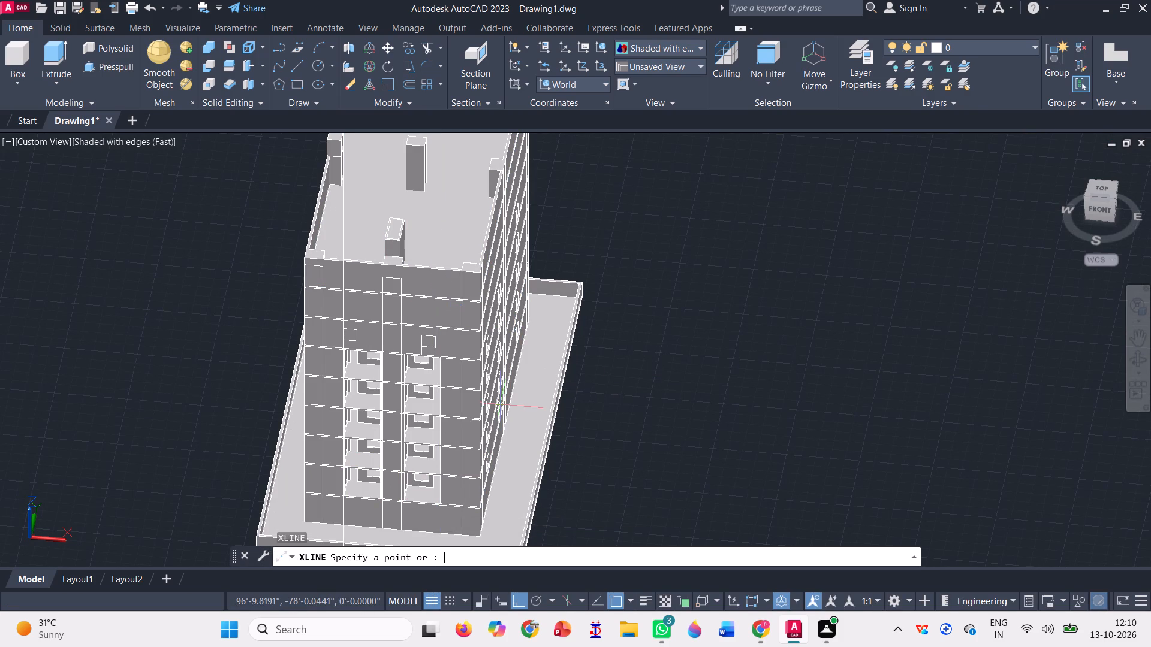
scroll(421, 331, "up", 6)
scroll(433, 386, "up", 3)
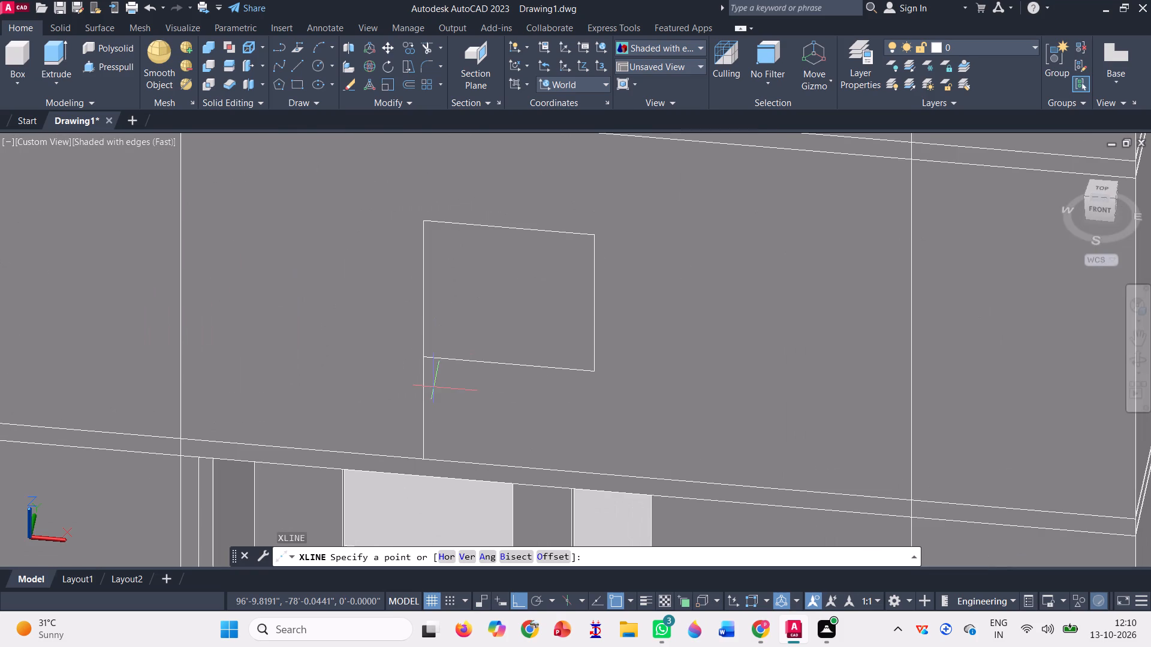
left_click(421, 457)
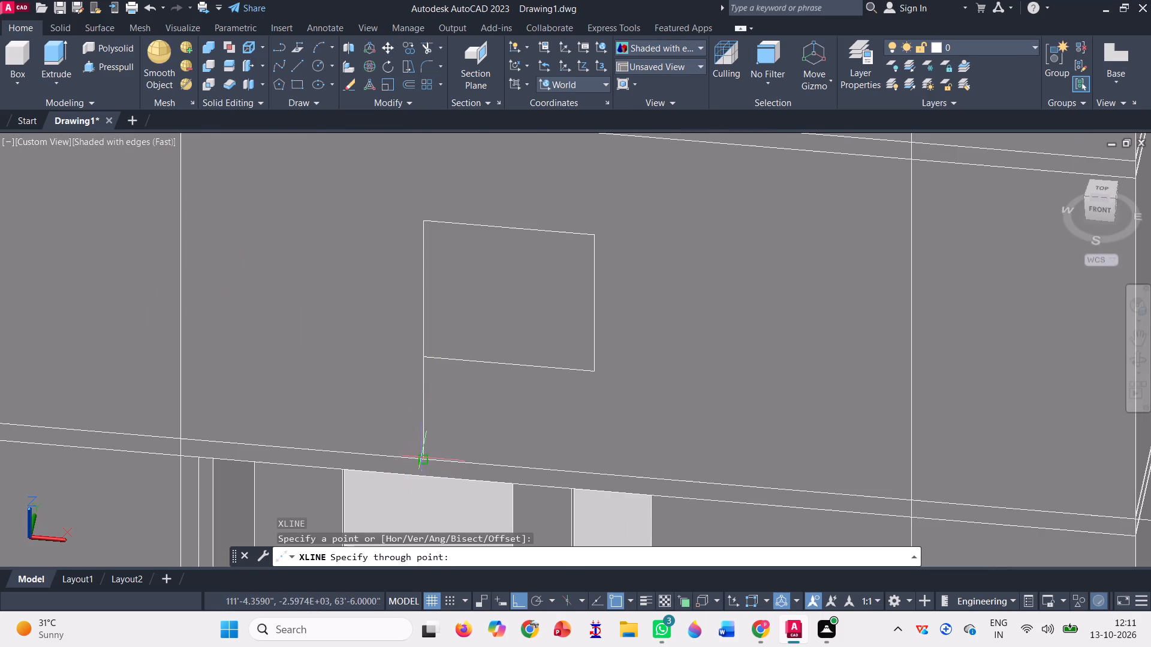
scroll(421, 456, "down", 4)
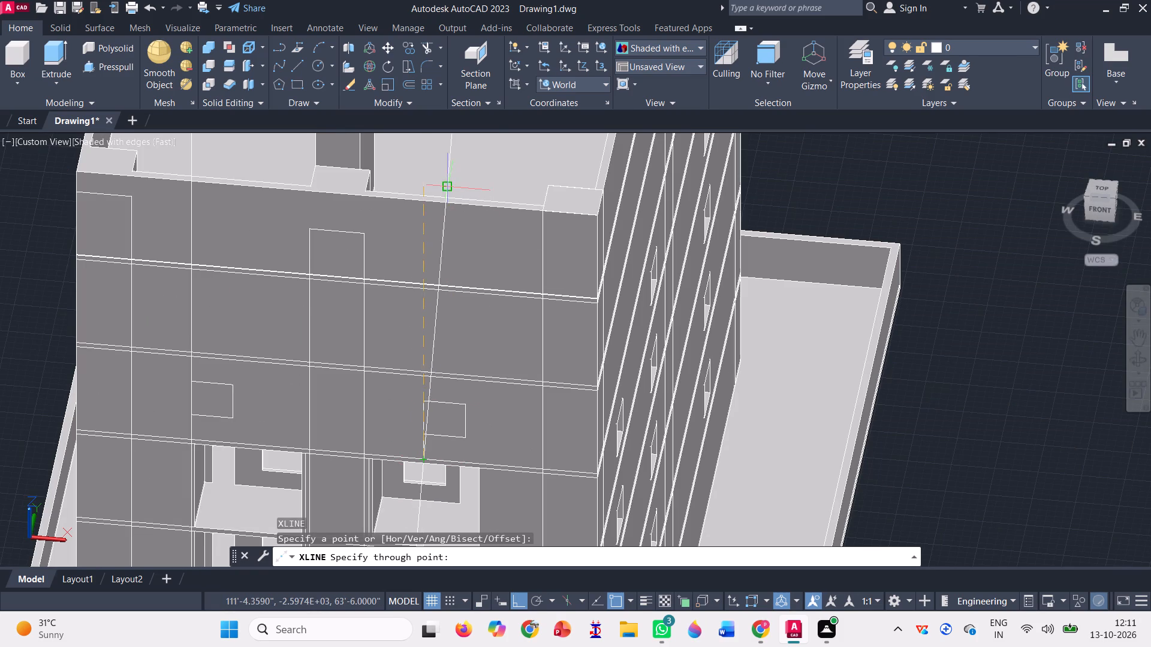
left_click(418, 164)
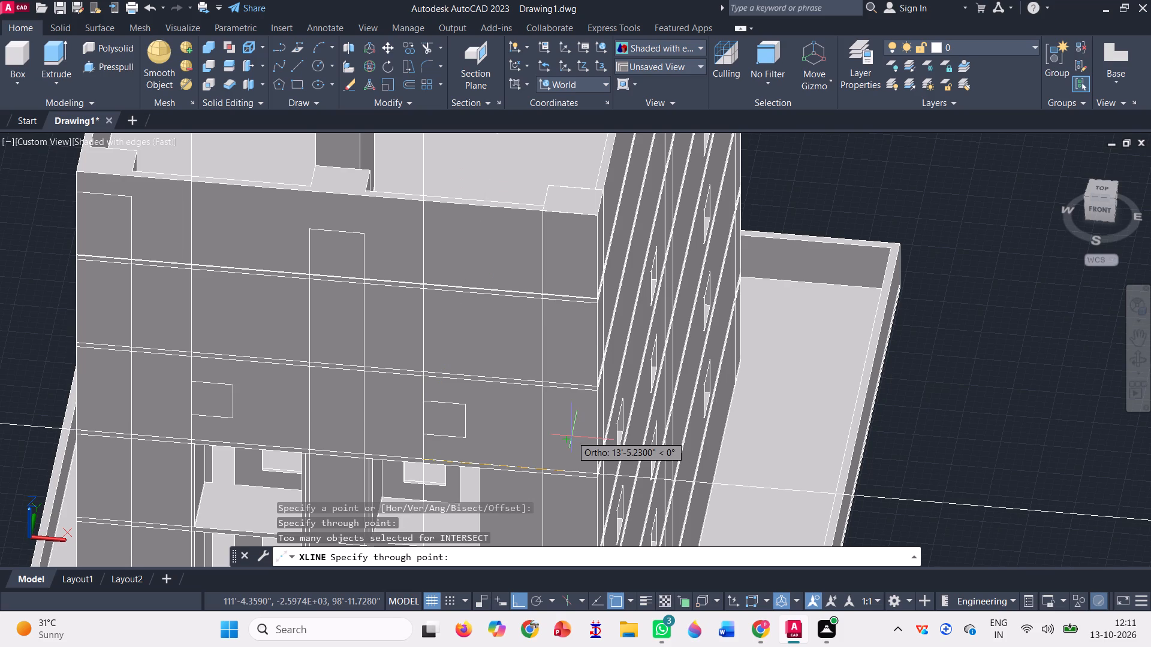
key("space")
scroll(496, 270, "down", 3)
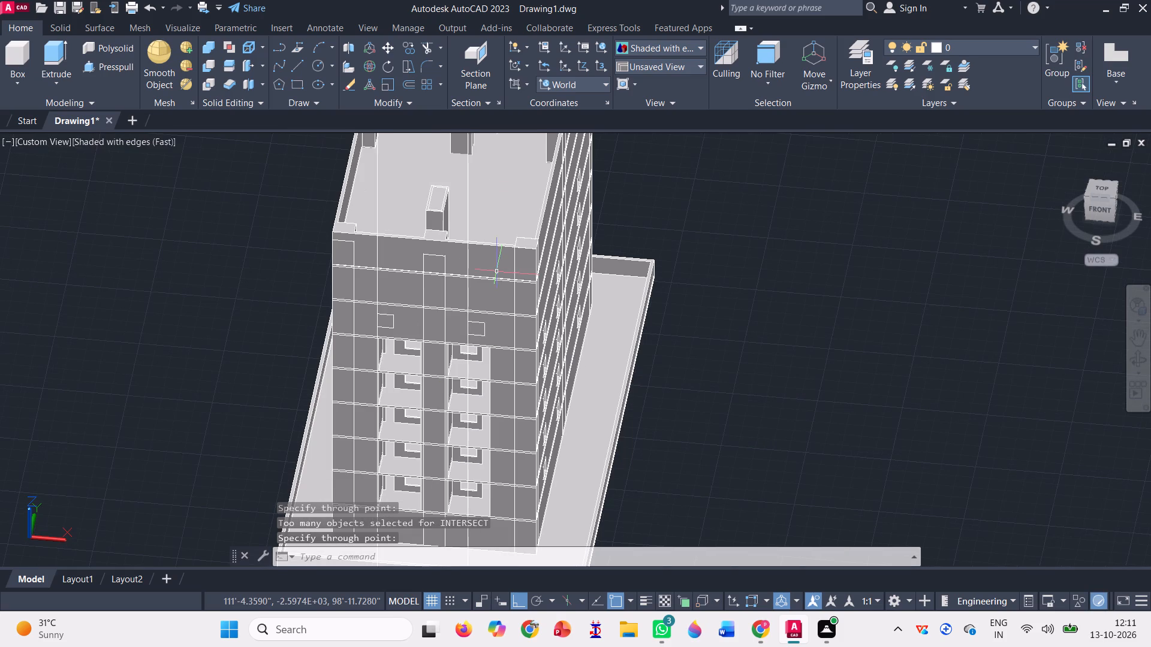
Copy both facade flags straight up from the eastern pole's base to the next slab line on the construction line.
left_click(405, 47)
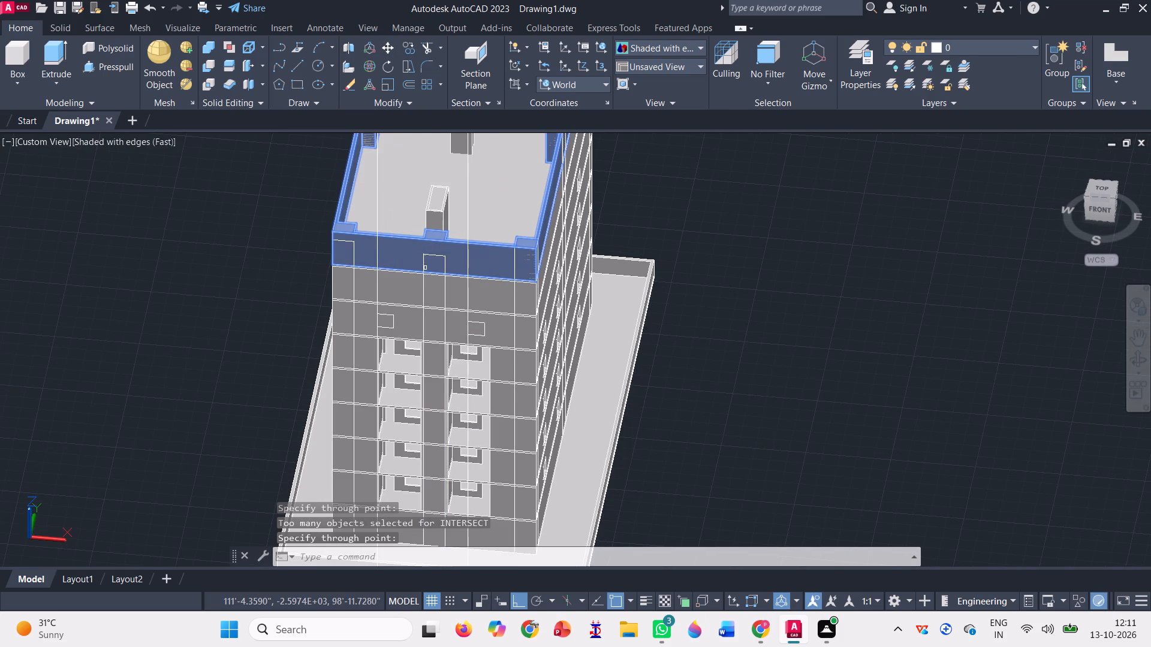
scroll(429, 294, "up", 3)
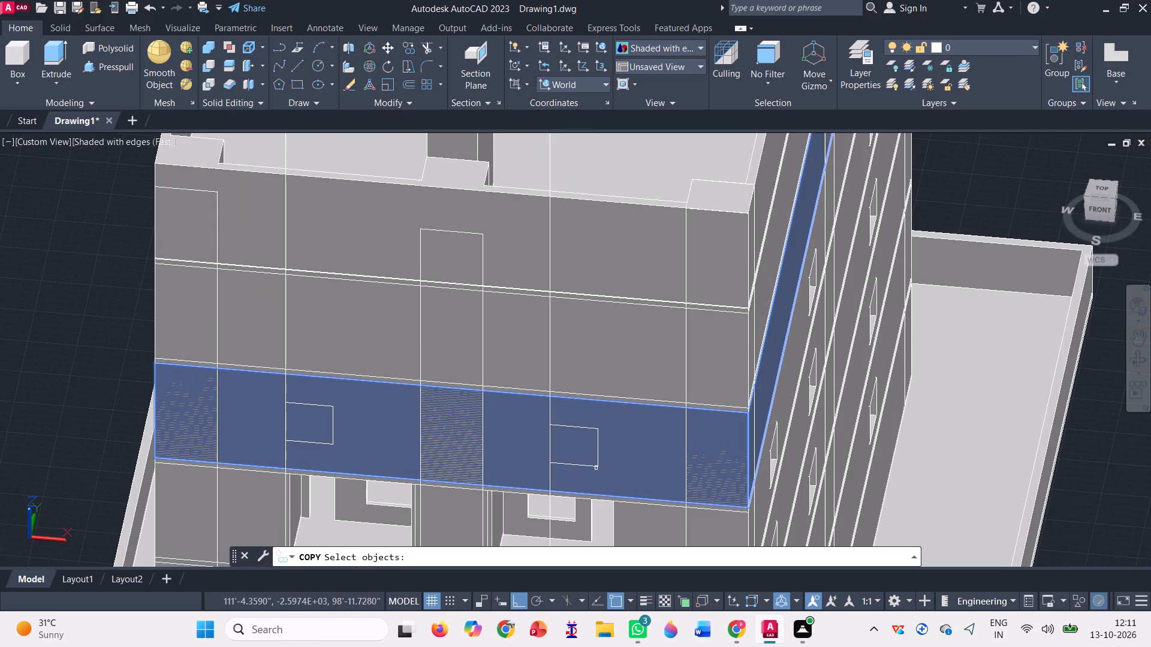
left_click(597, 463)
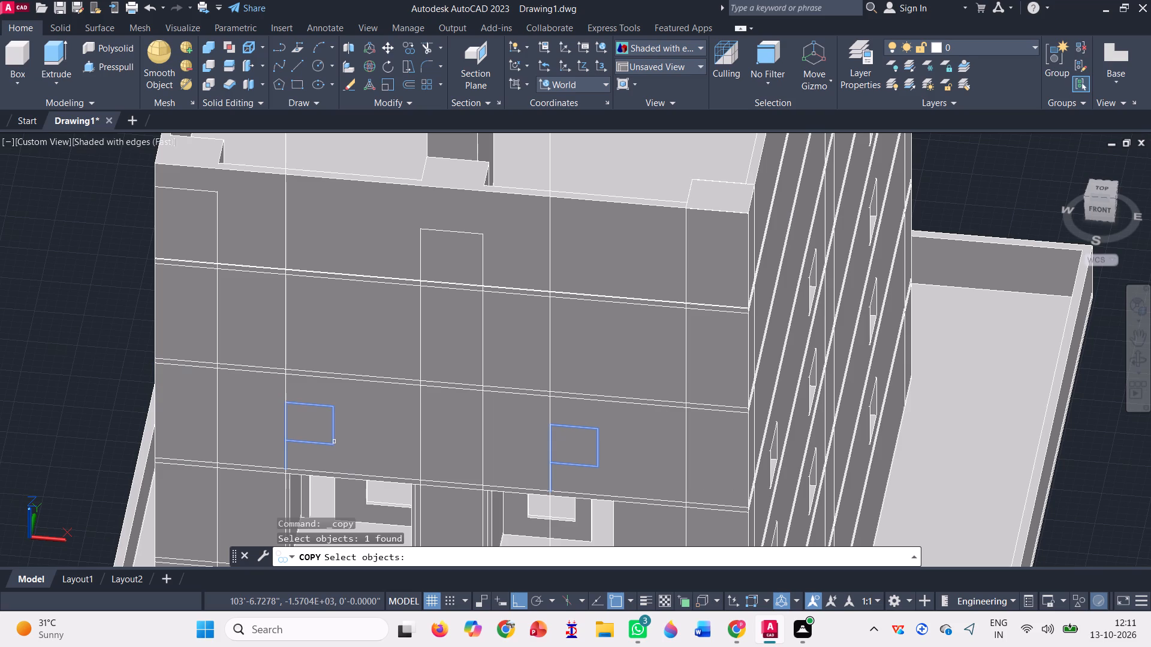
left_click(334, 439)
key("space")
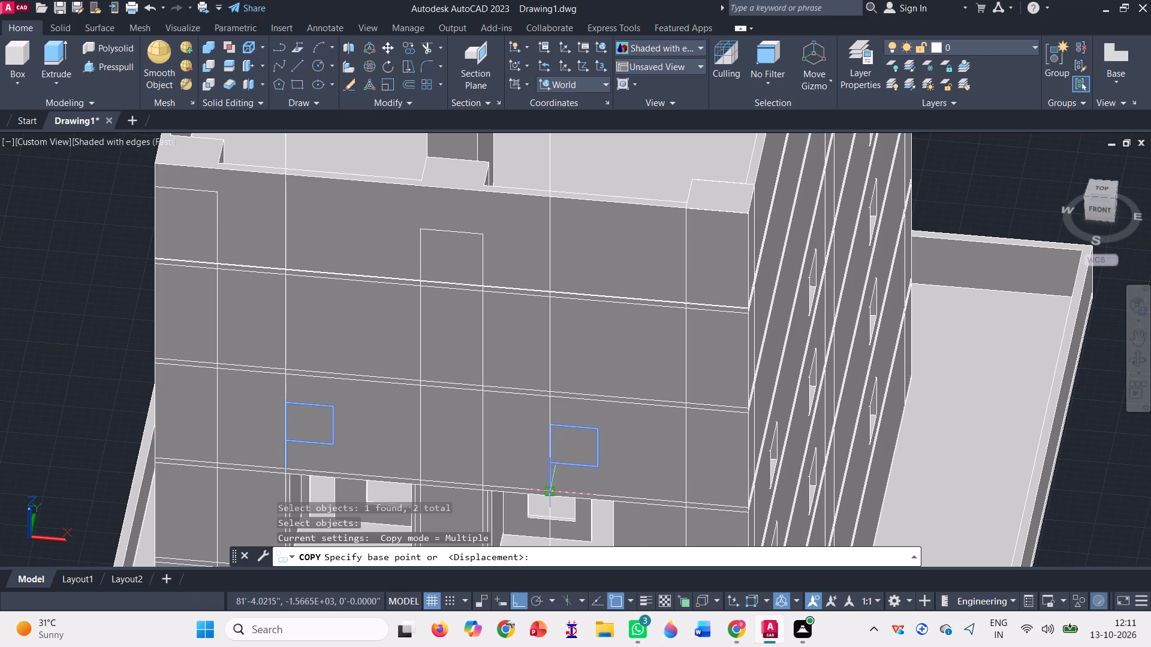
scroll(552, 496, "up", 4)
left_click(544, 480)
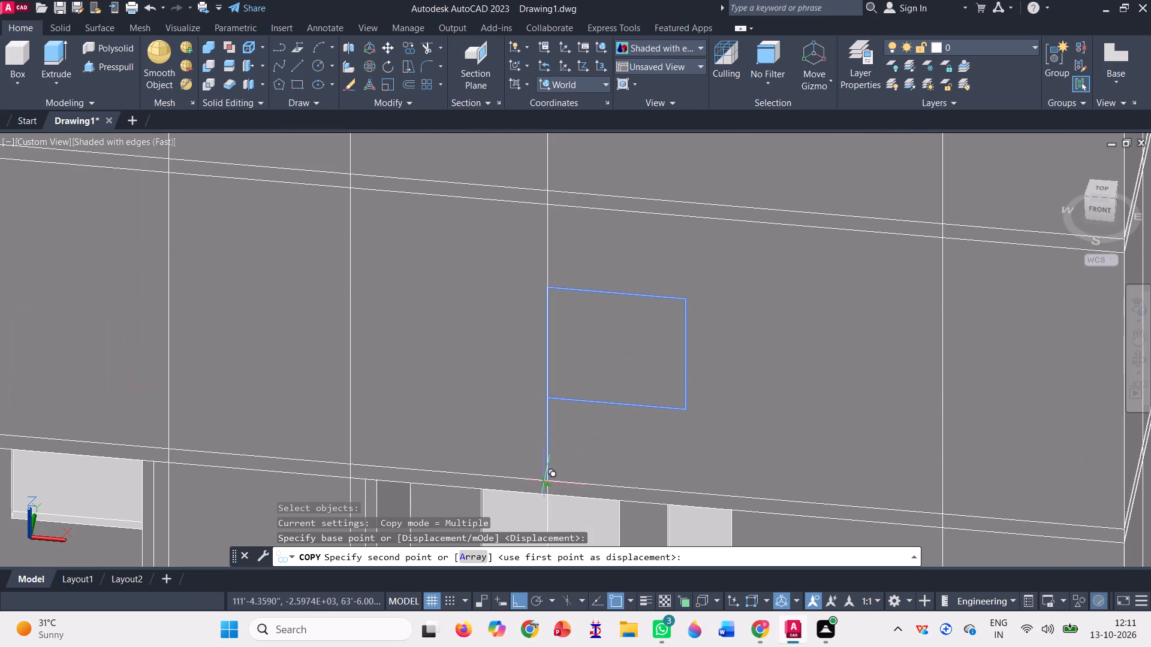
scroll(544, 480, "down", 3)
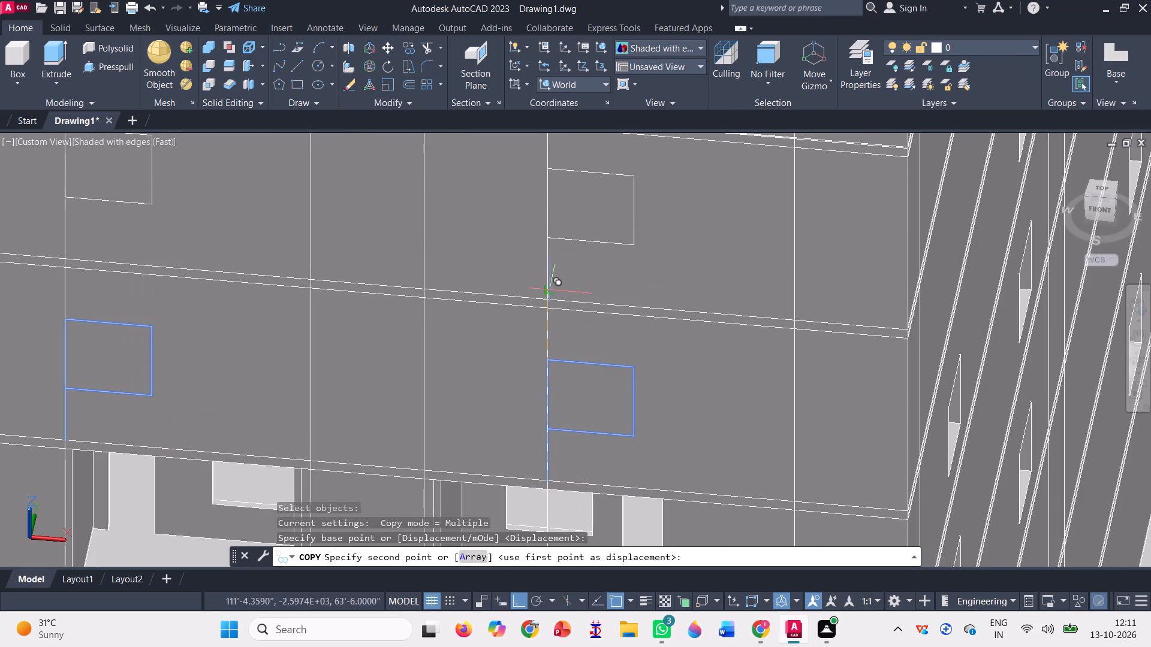
scroll(547, 289, "up", 3)
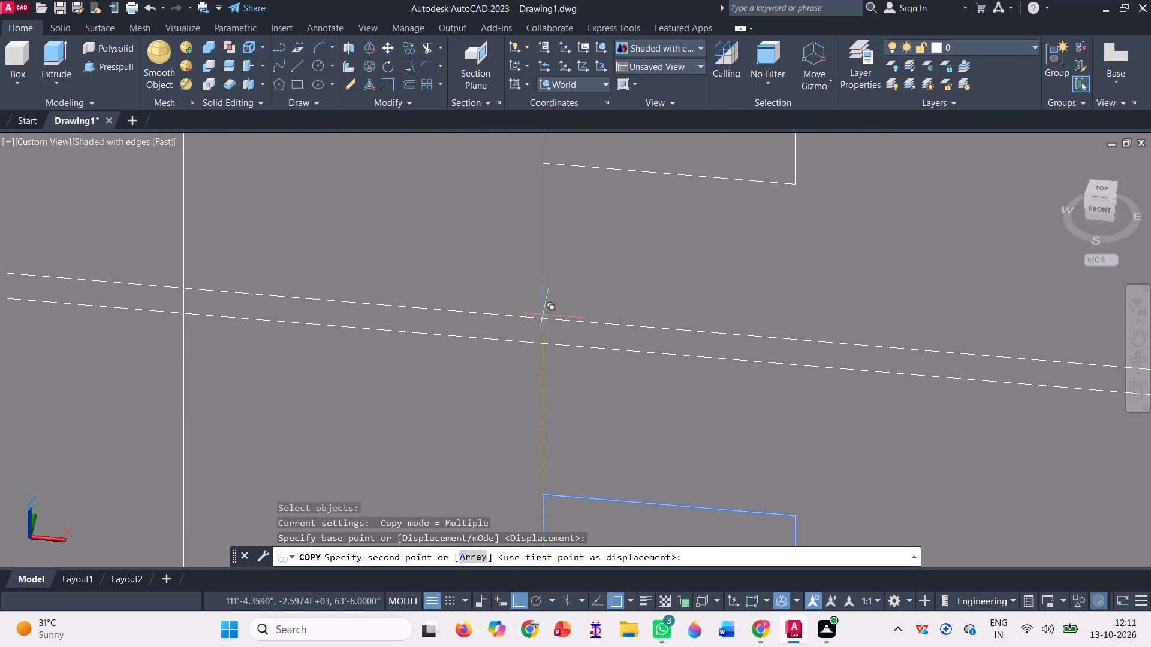
left_click(539, 322)
Place another copy of the flag pair about 81'-5" east, clear of the building, and end the copying.
scroll(520, 332, "down", 4)
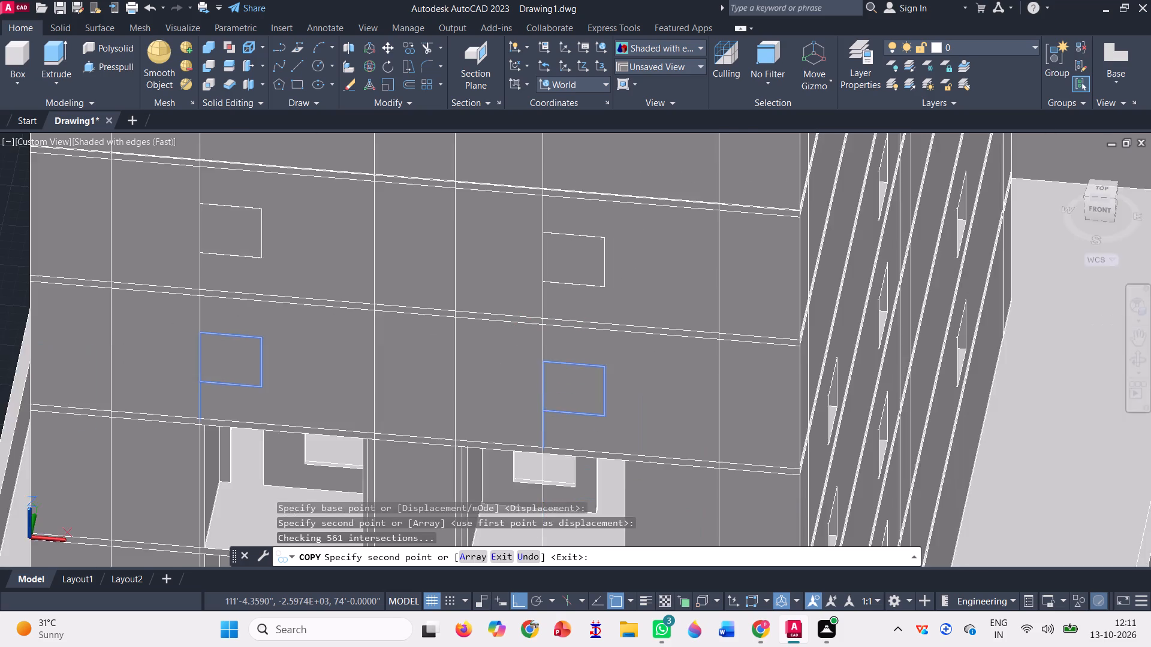
scroll(520, 332, "down", 4)
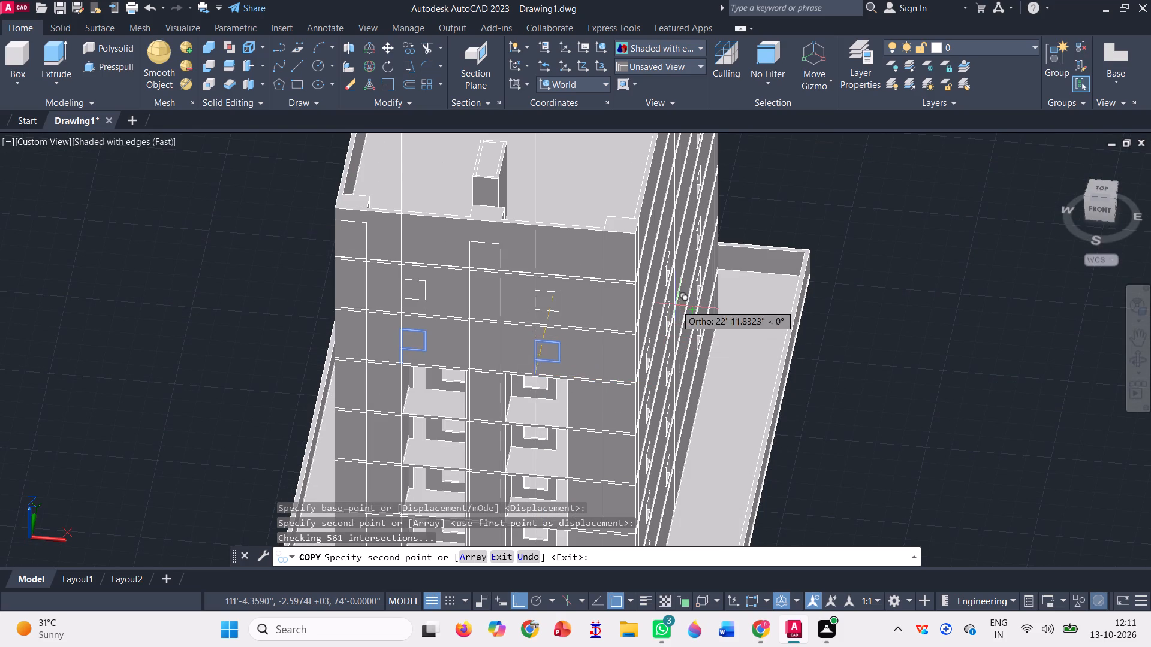
left_click(1033, 375)
key("Escape")
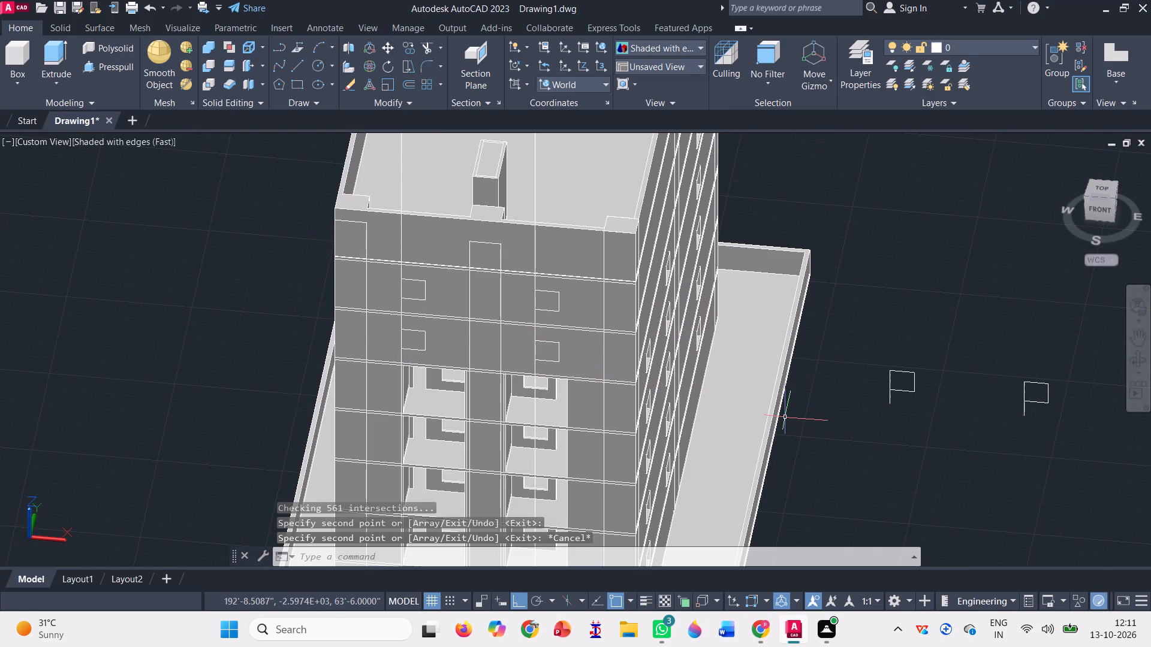
Presspull the upper western flag's rectangle into the front wall to form a window opening.
left_click(98, 64)
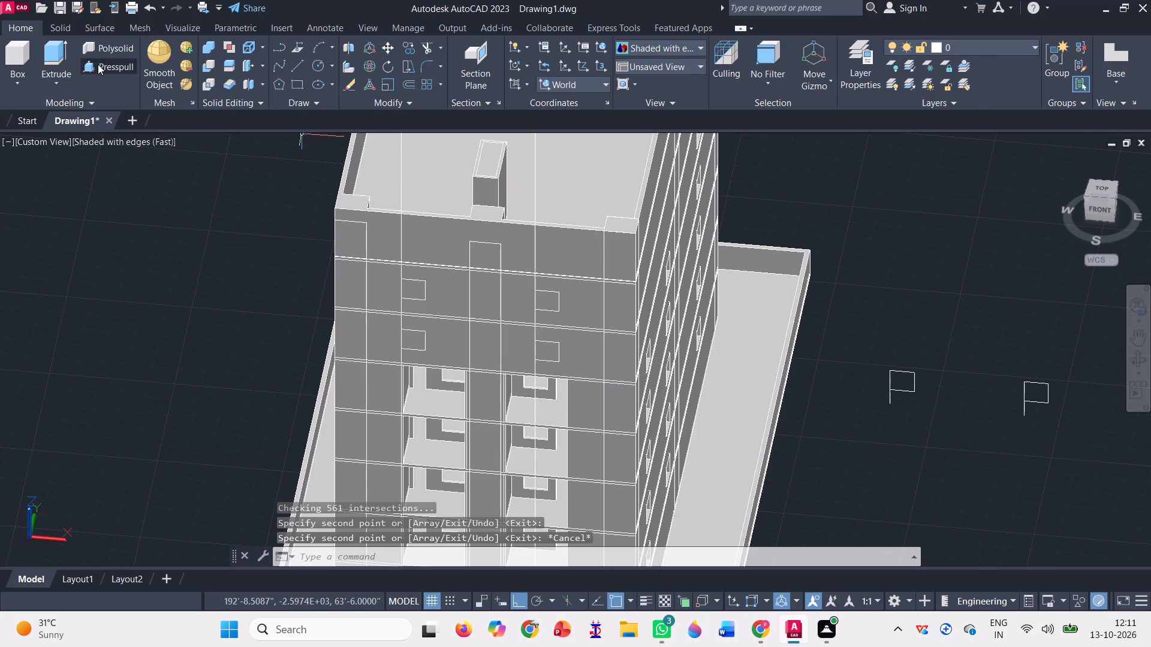
scroll(400, 284, "up", 1)
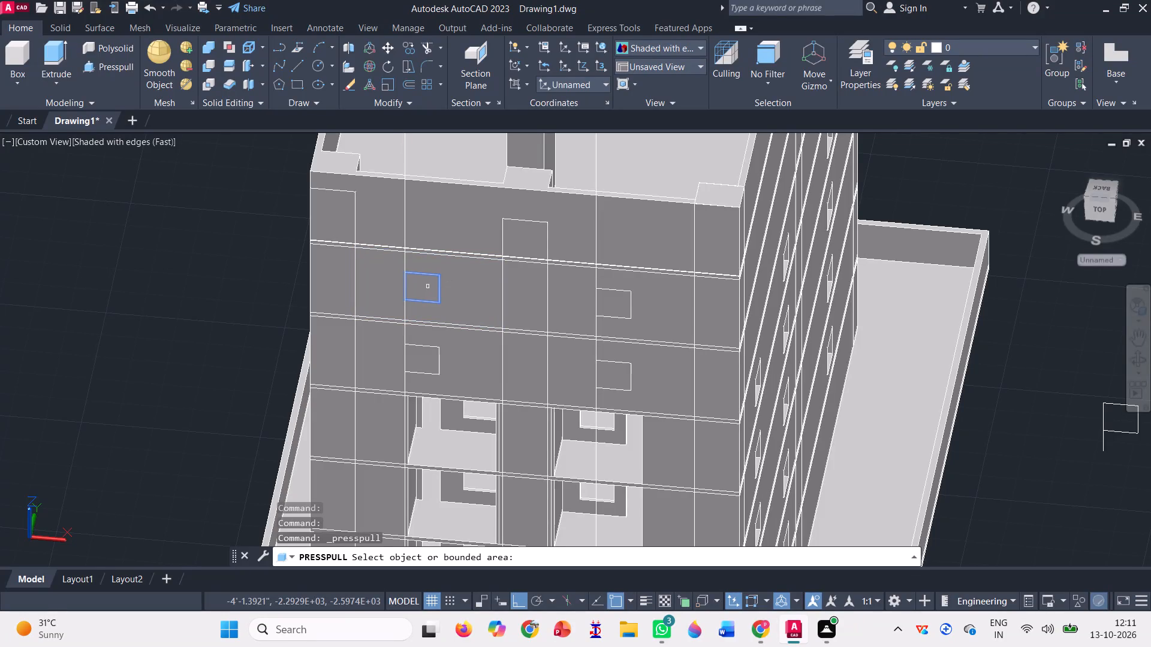
left_click(427, 286)
left_click(429, 278)
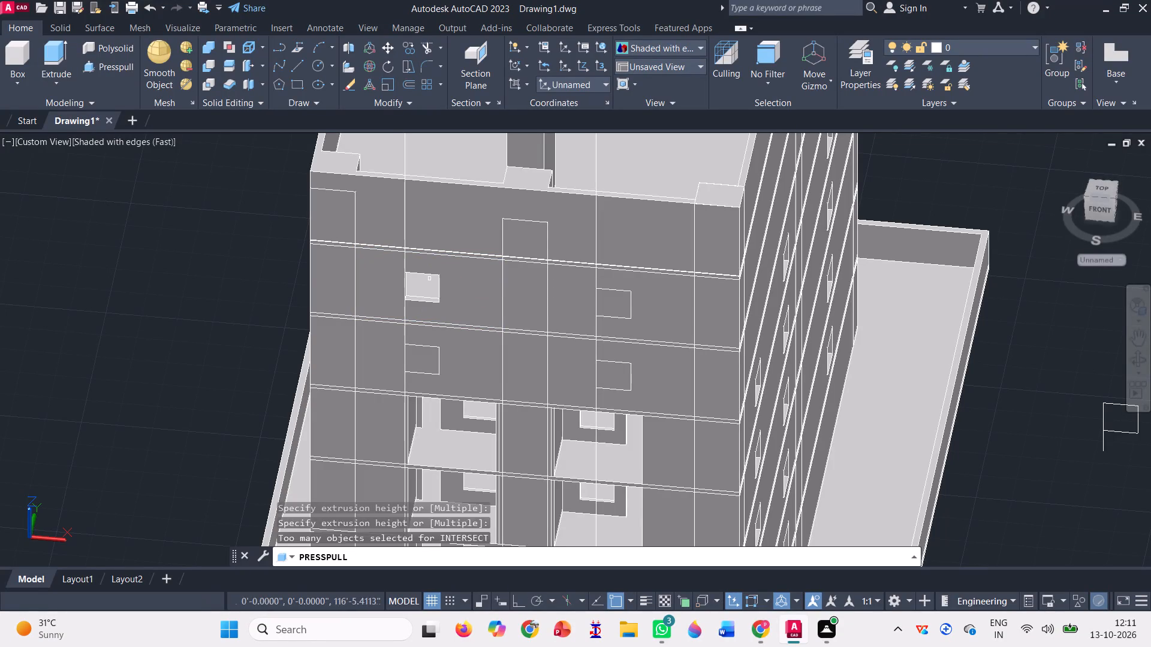
Presspull the lower western flag's rectangle into the front wall in two parts, the narrow eastern strip and the remaining area.
left_click(1141, 350)
left_click_drag(992, 375, 1026, 337)
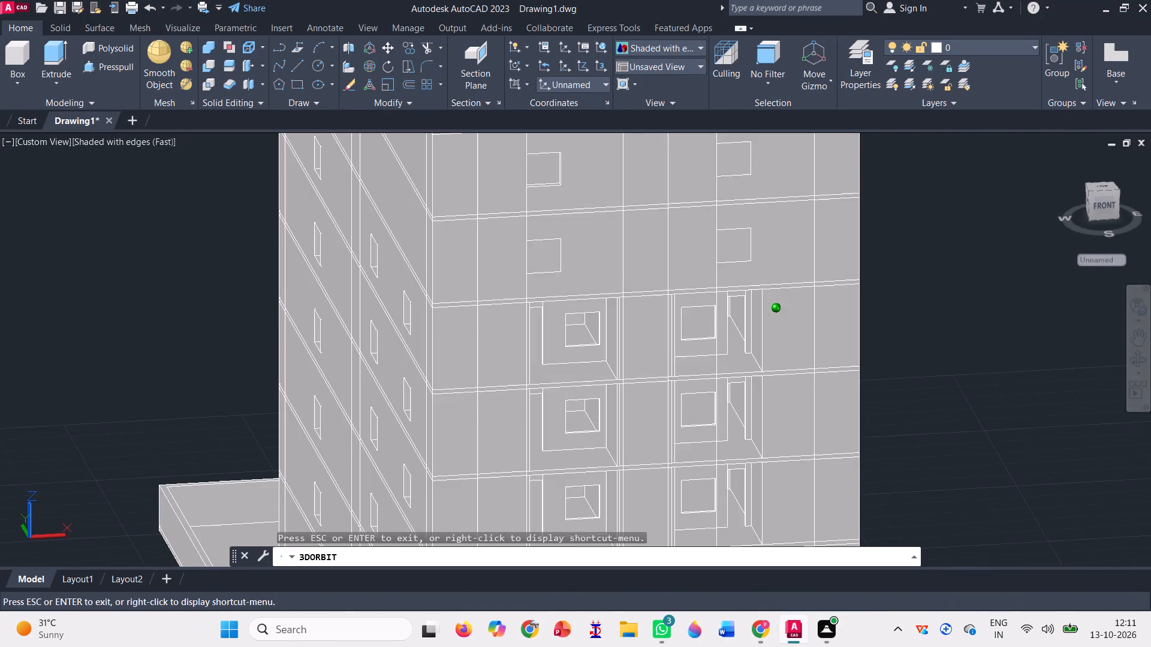
left_click_drag(1026, 337, 1039, 349)
scroll(650, 258, "up", 4)
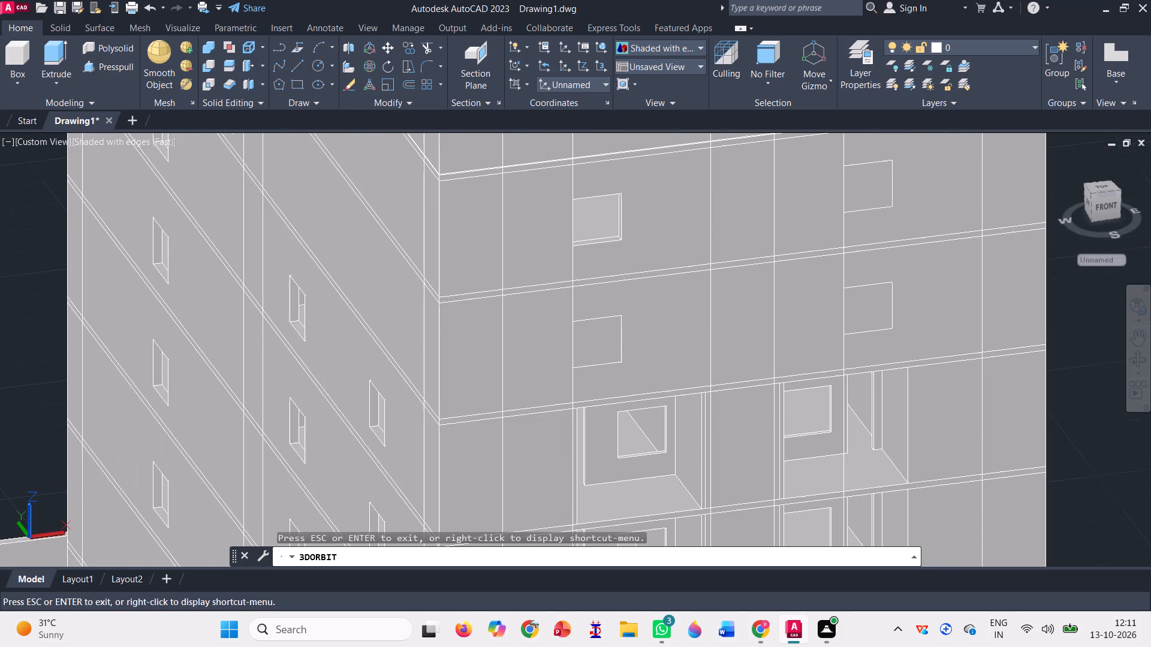
scroll(605, 209, "down", 3)
key("Escape")
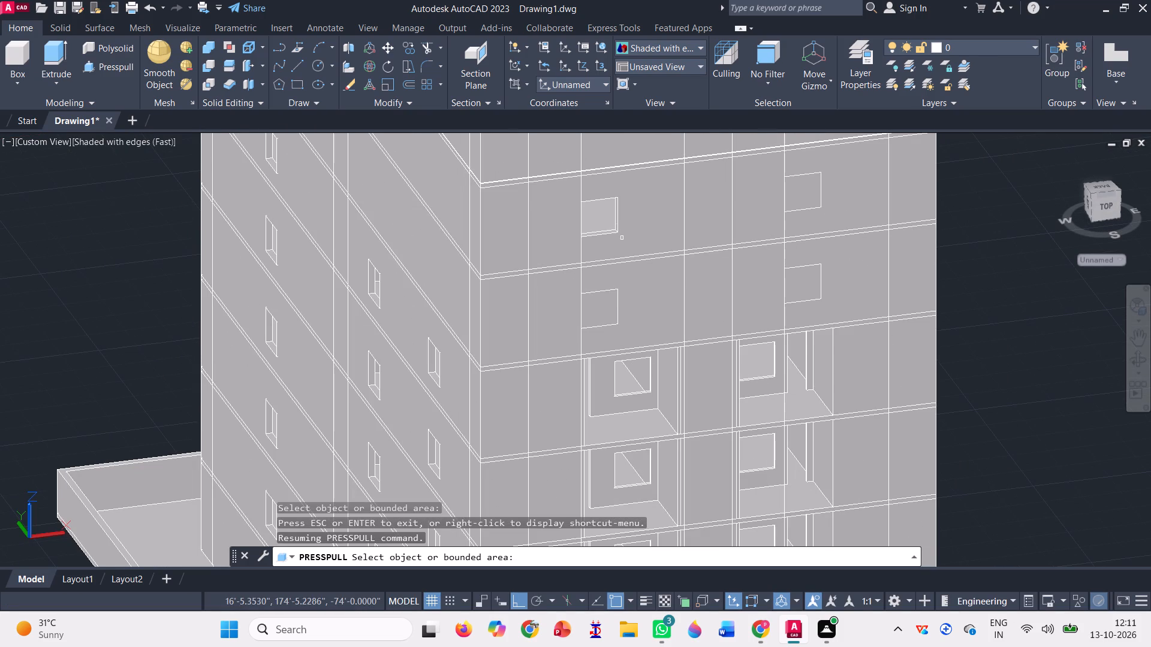
scroll(613, 213, "up", 3)
scroll(592, 217, "down", 3)
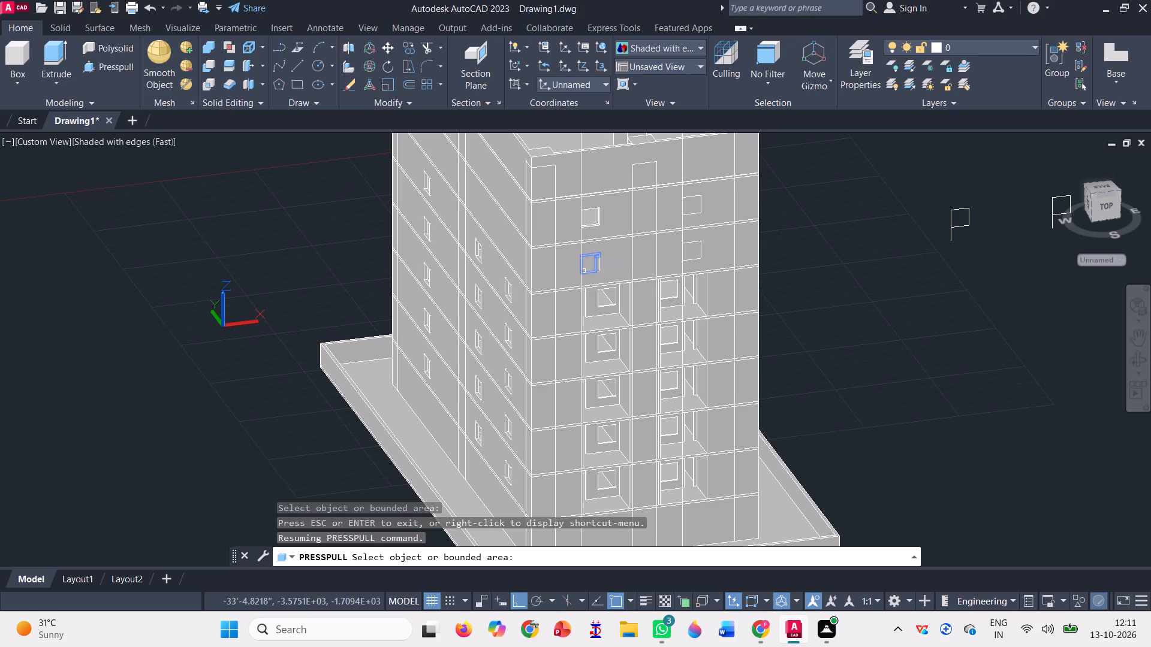
scroll(589, 267, "up", 4)
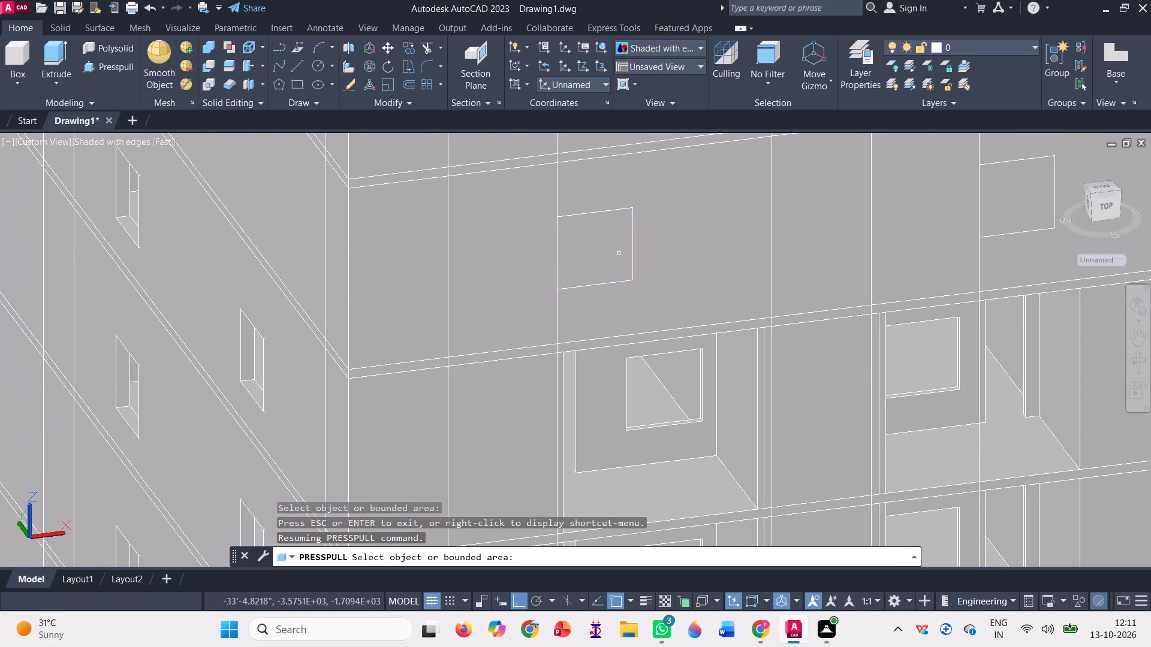
left_click(621, 253)
scroll(621, 253, "down", 1)
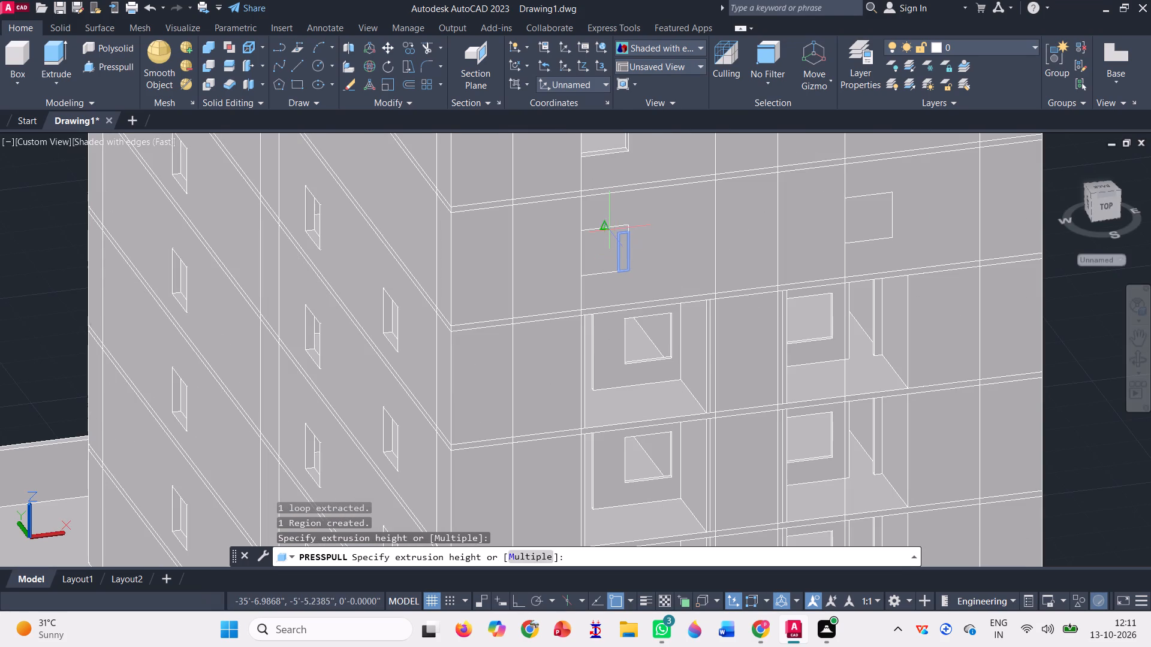
left_click(609, 229)
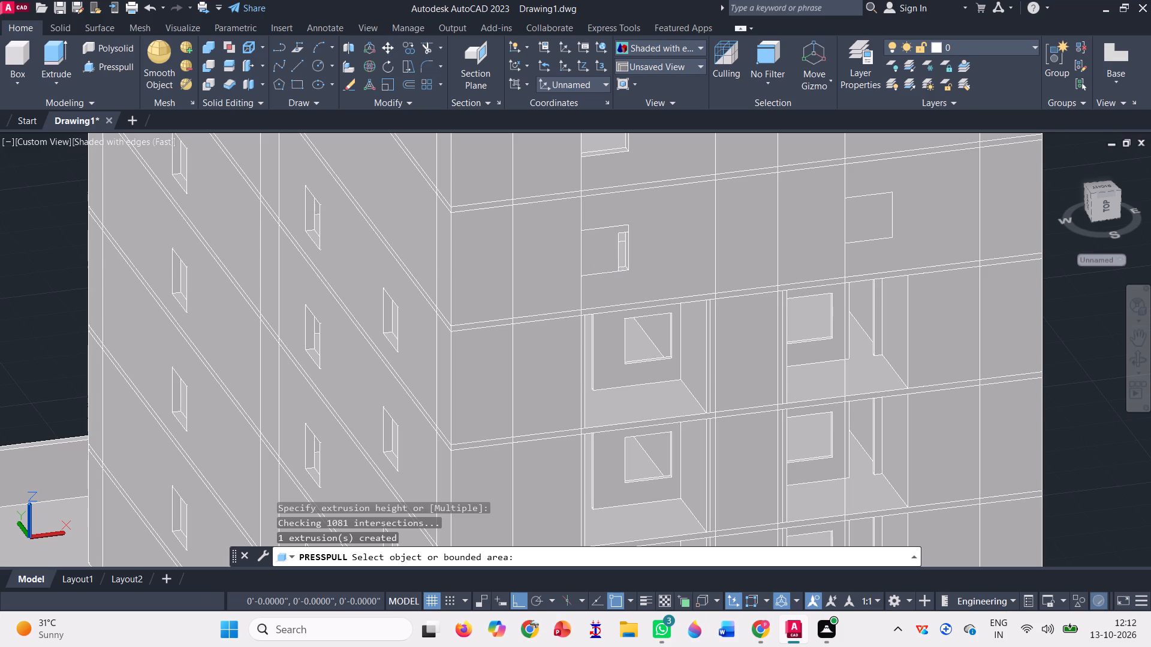
left_click(607, 244)
left_click(601, 224)
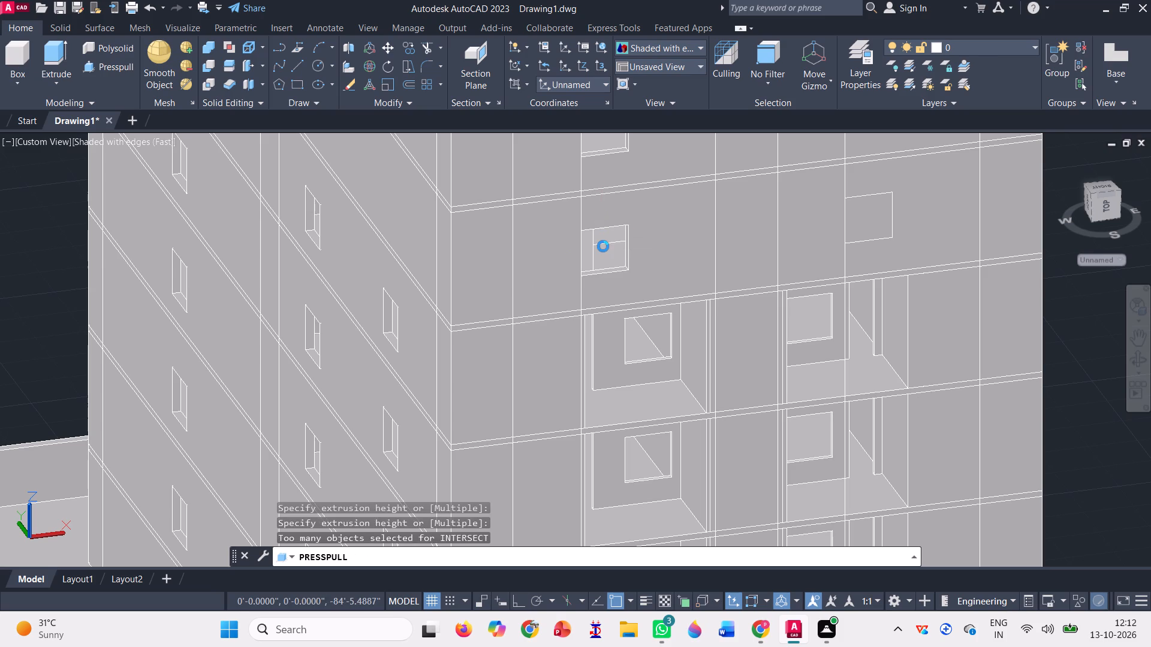
Presspull the upper eastern flag's rectangle into the front wall to form a window opening.
scroll(603, 246, "up", 3)
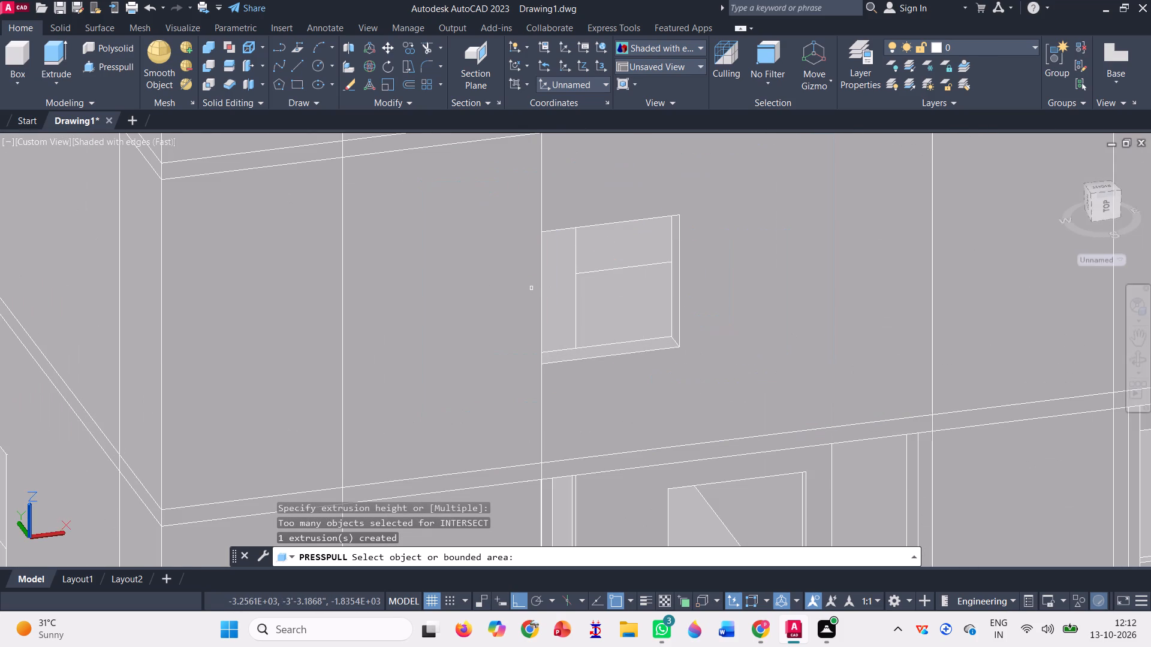
scroll(500, 308, "down", 2)
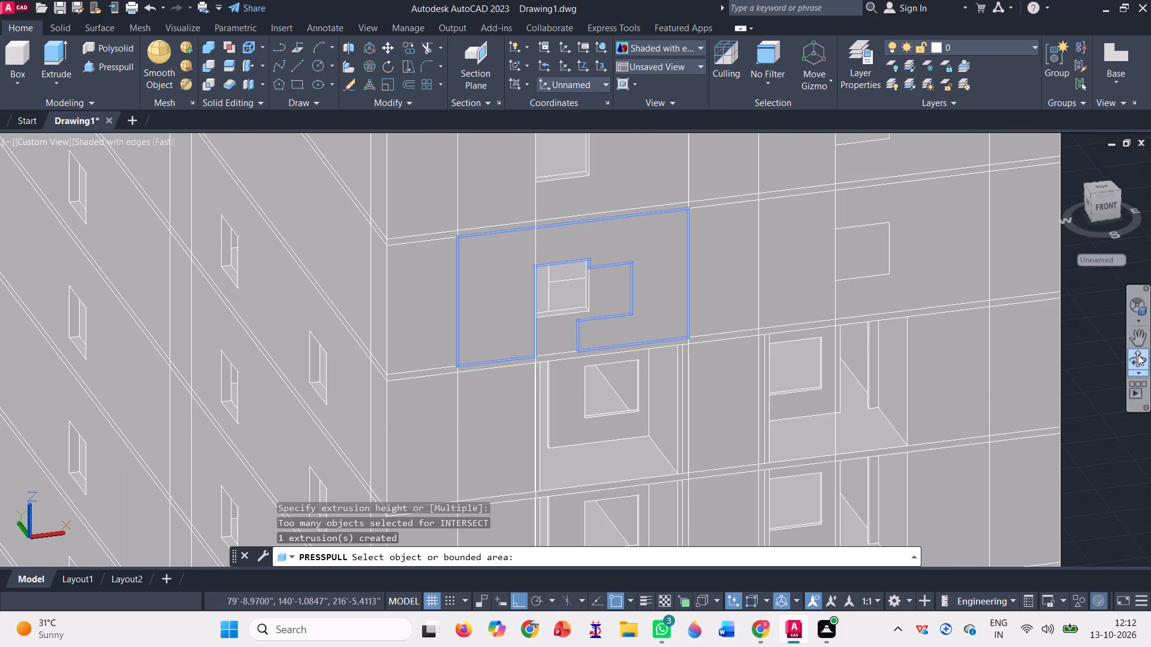
left_click(1138, 355)
left_click_drag(701, 253, 701, 252)
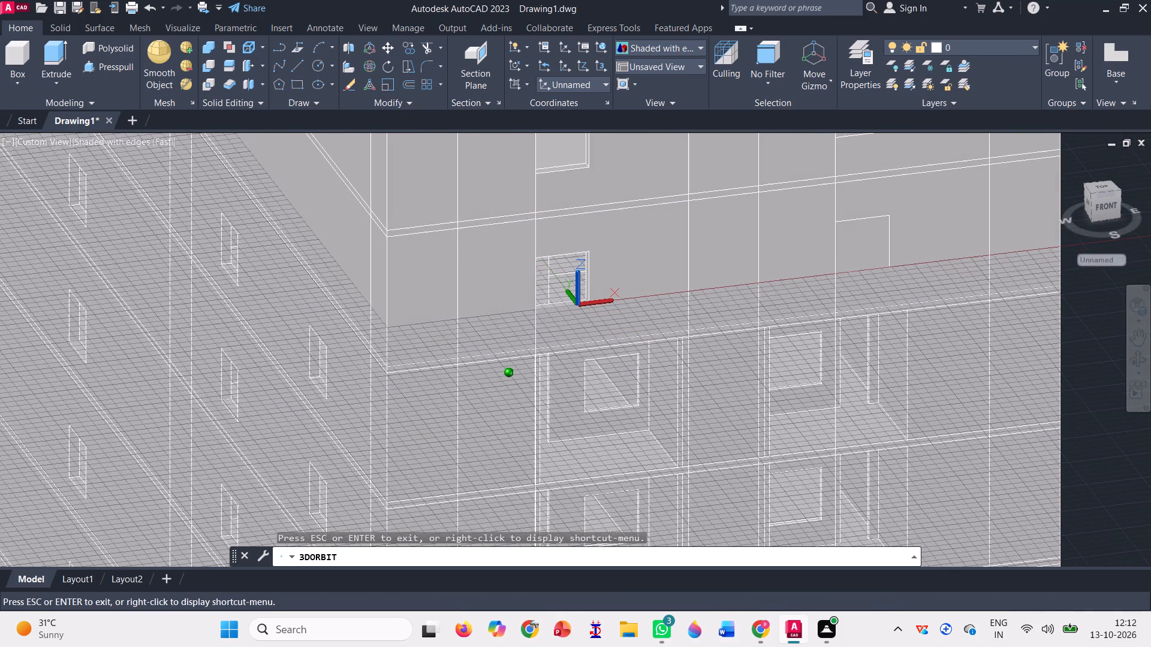
left_click_drag(701, 252, 660, 265)
key("Escape")
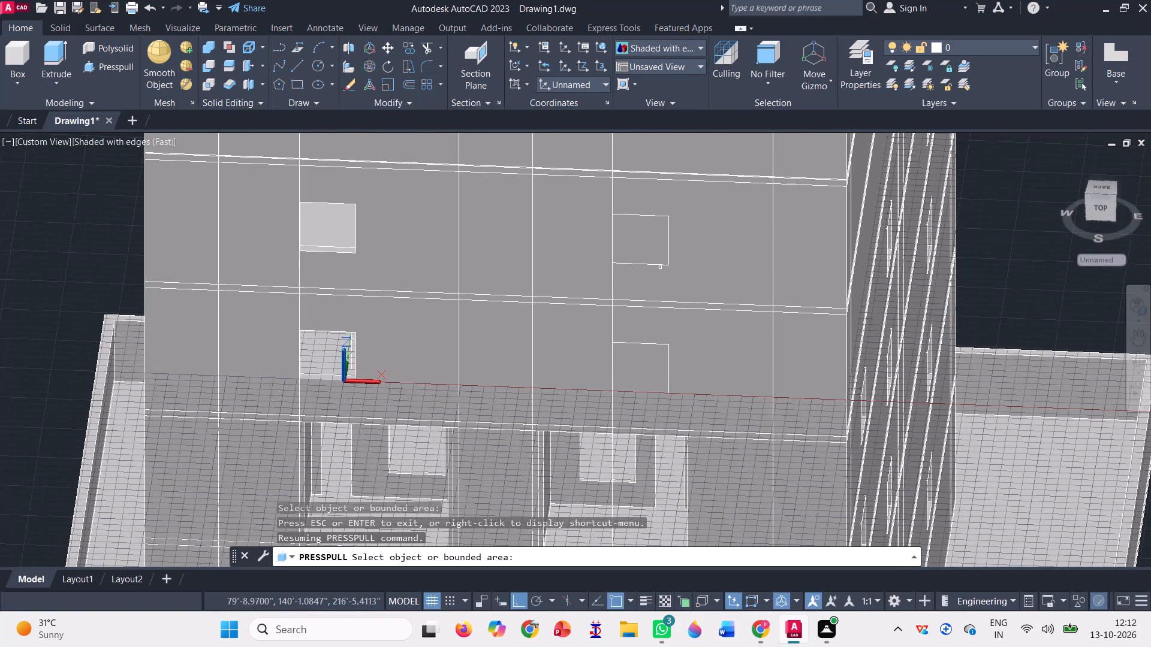
scroll(650, 223, "up", 1)
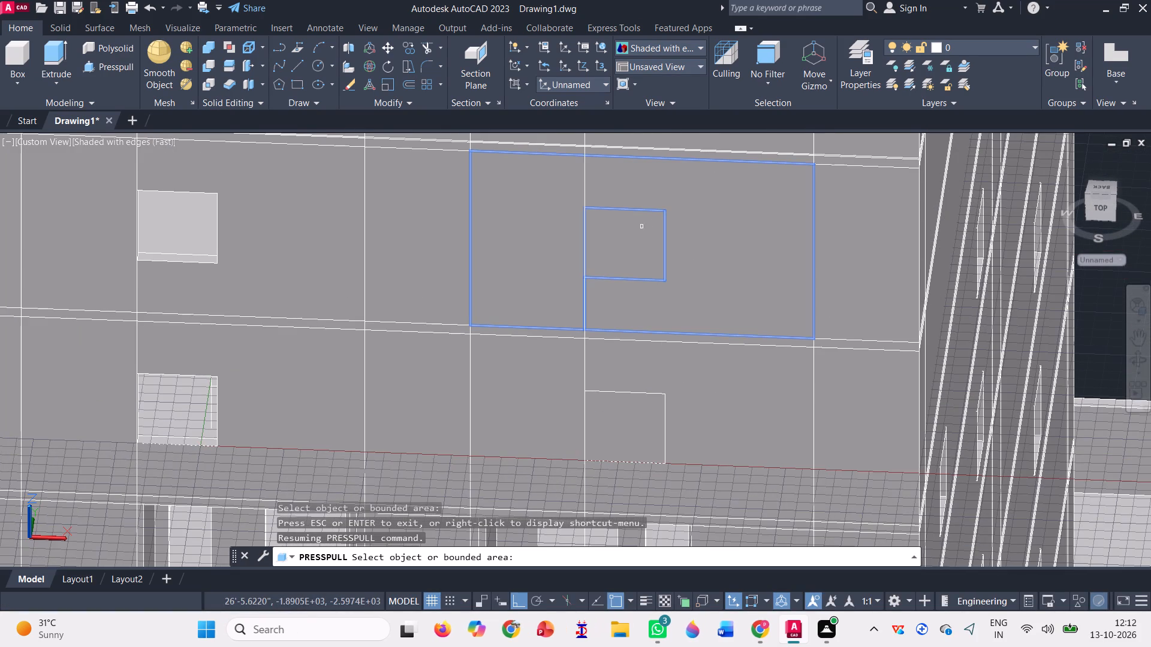
scroll(630, 232, "down", 3)
left_click(630, 231)
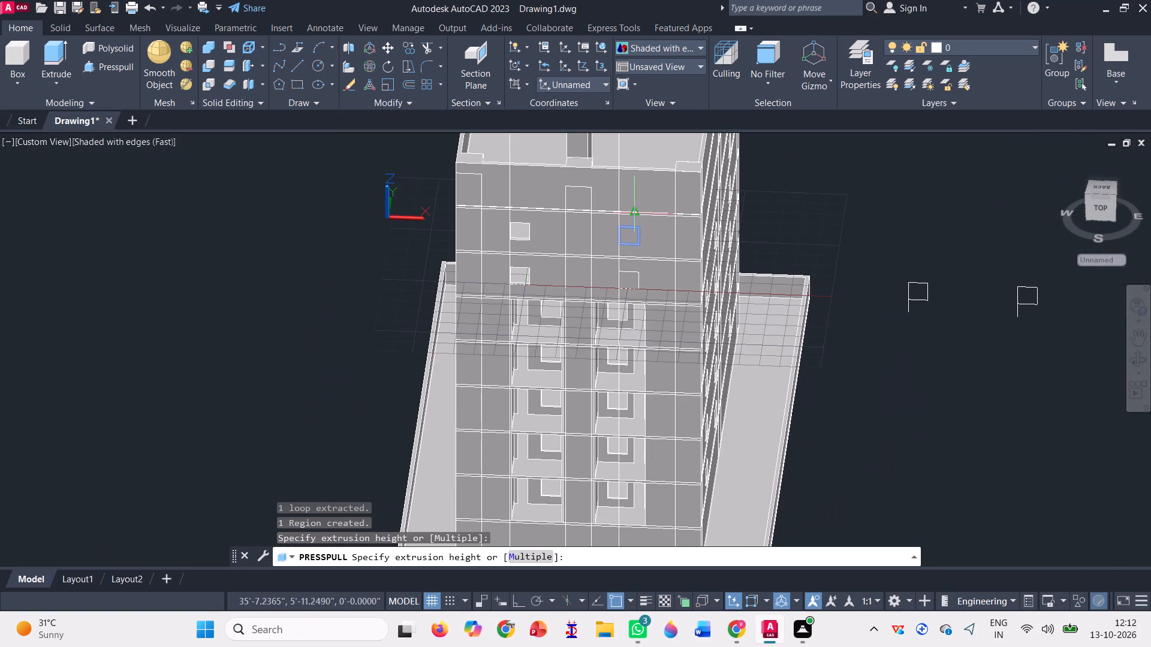
left_click(638, 220)
Presspull the lower eastern flag's rectangle into the front wall in parts: the main area, the narrow eastern strip and the remaining edge sliver.
scroll(628, 246, "up", 2)
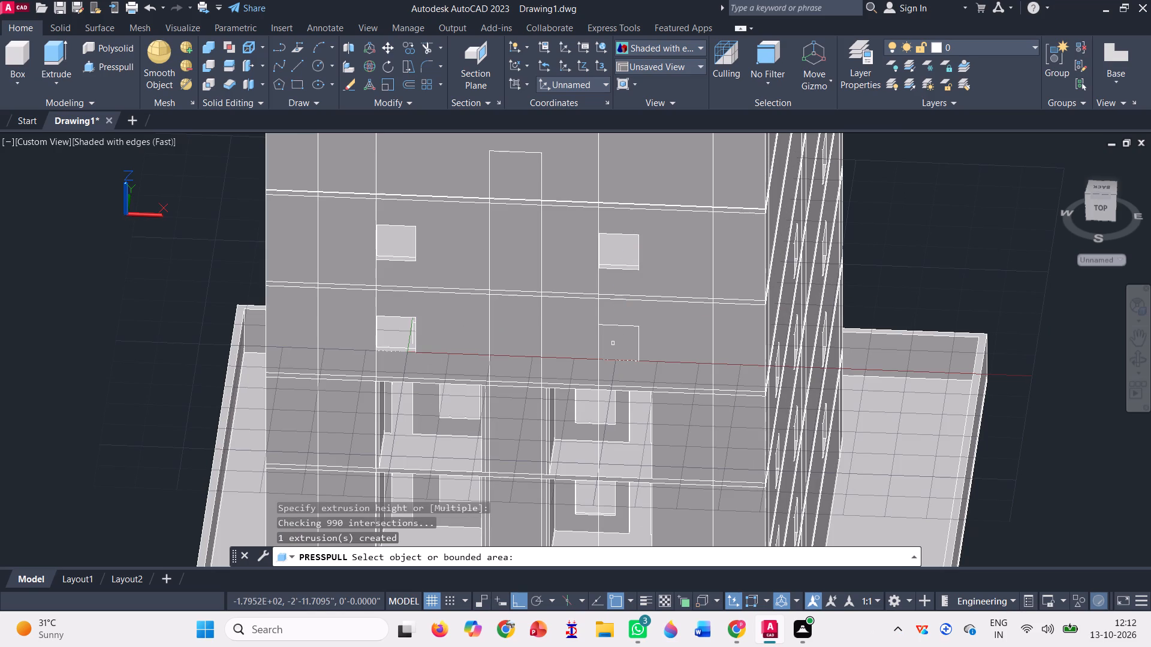
left_click(613, 343)
left_click(640, 309)
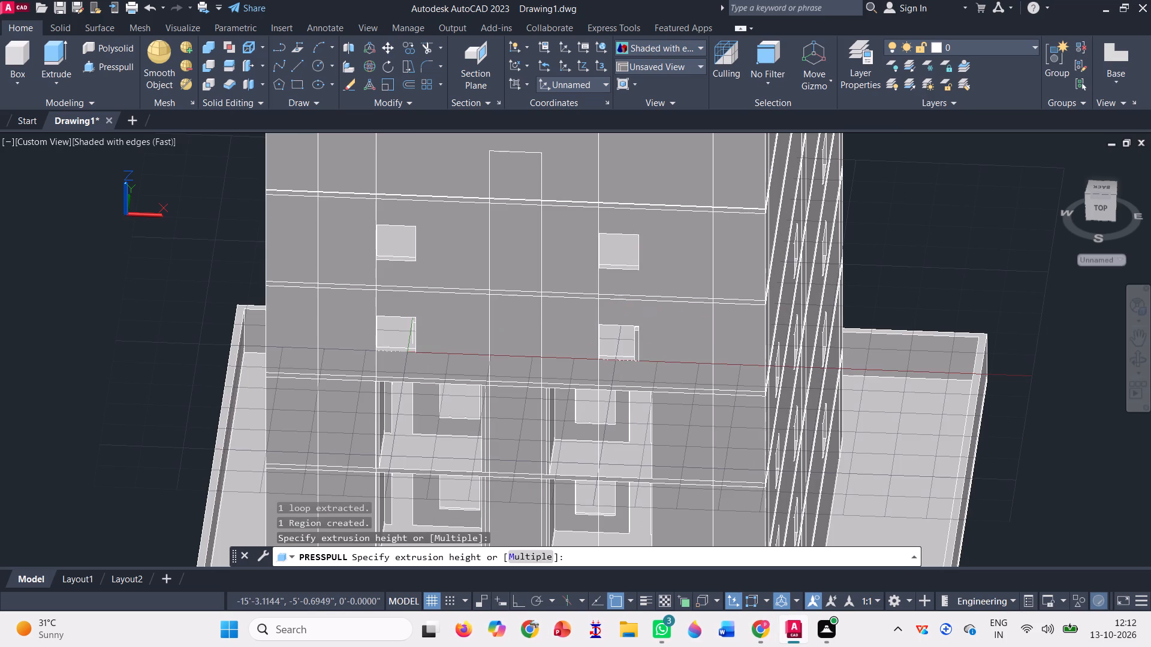
scroll(635, 338, "up", 6)
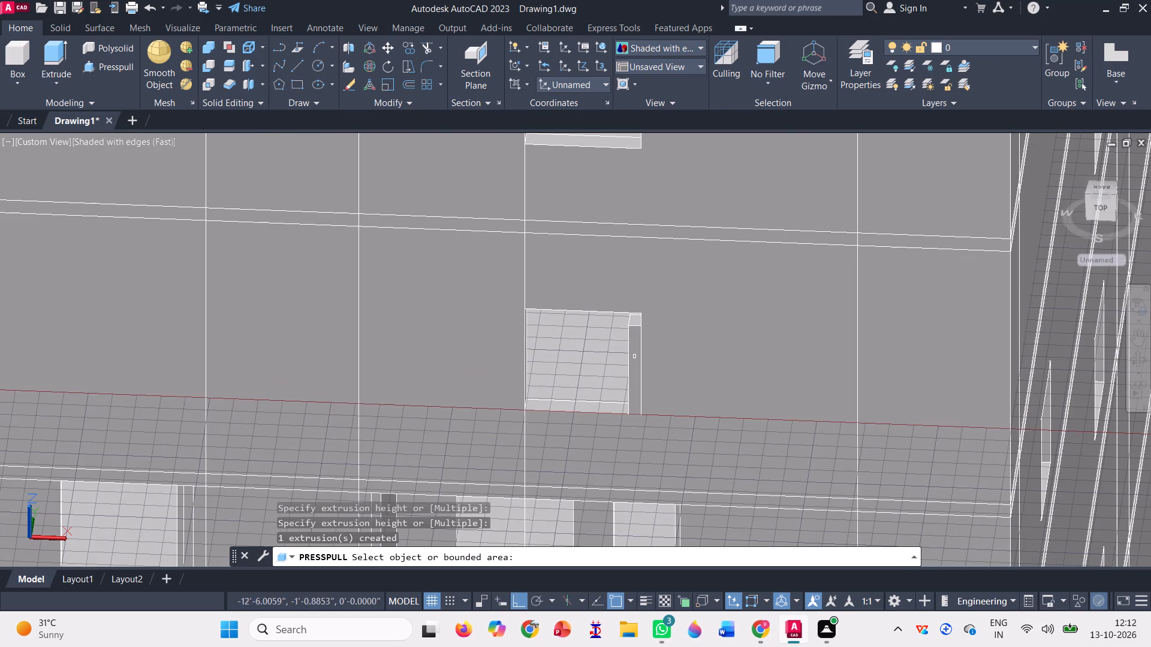
left_click(634, 356)
left_click(634, 316)
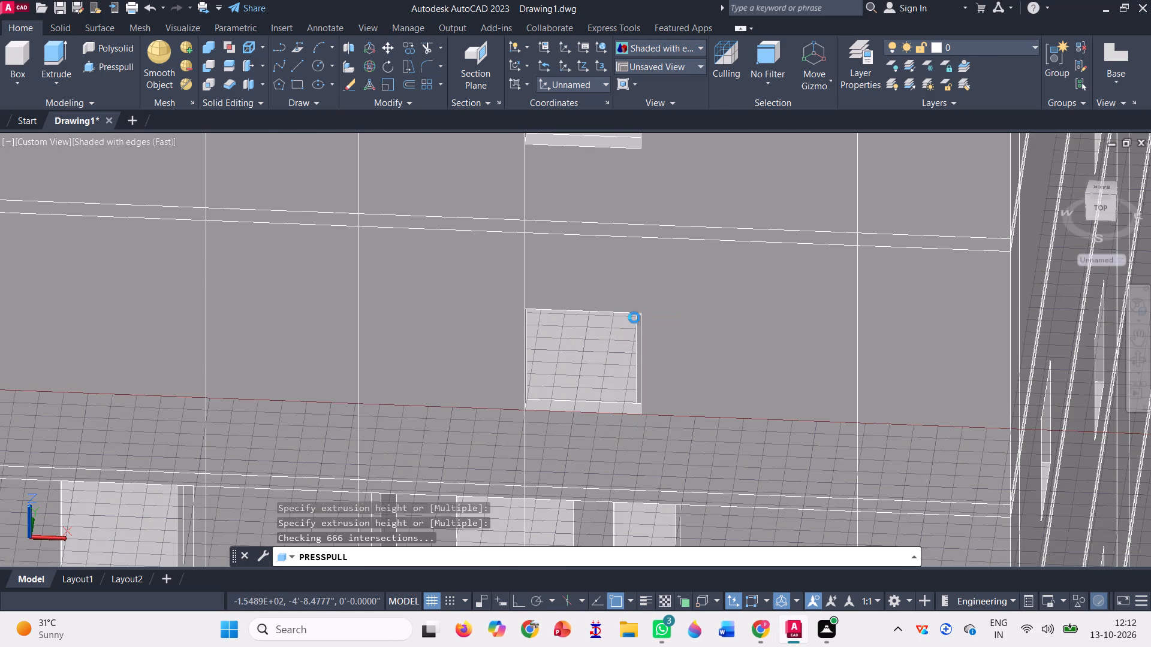
scroll(634, 350, "up", 3)
left_click(649, 363)
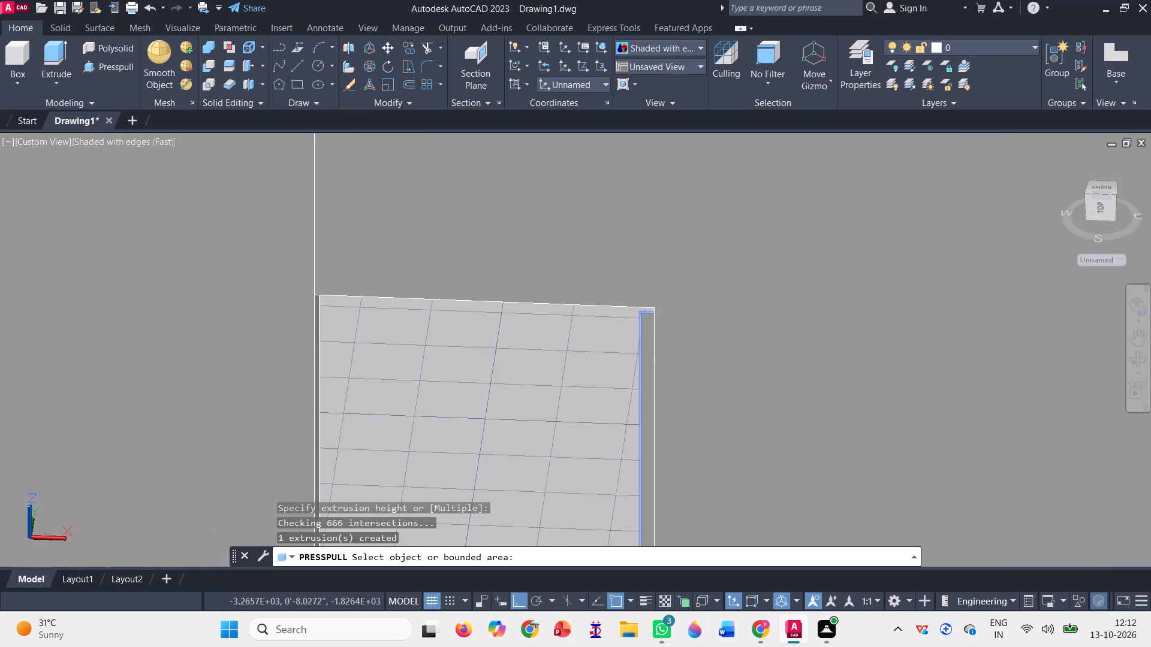
left_click(632, 324)
scroll(632, 324, "down", 5)
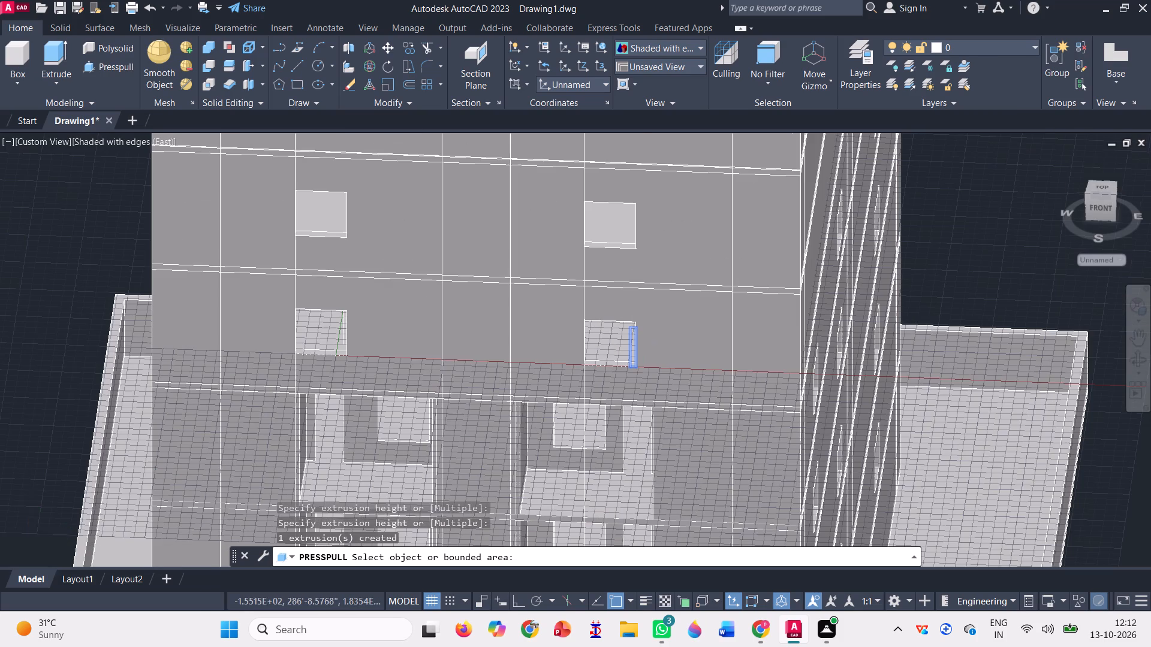
key("Escape")
Delete the two vertical construction lines running through the front of the building.
scroll(668, 304, "down", 2)
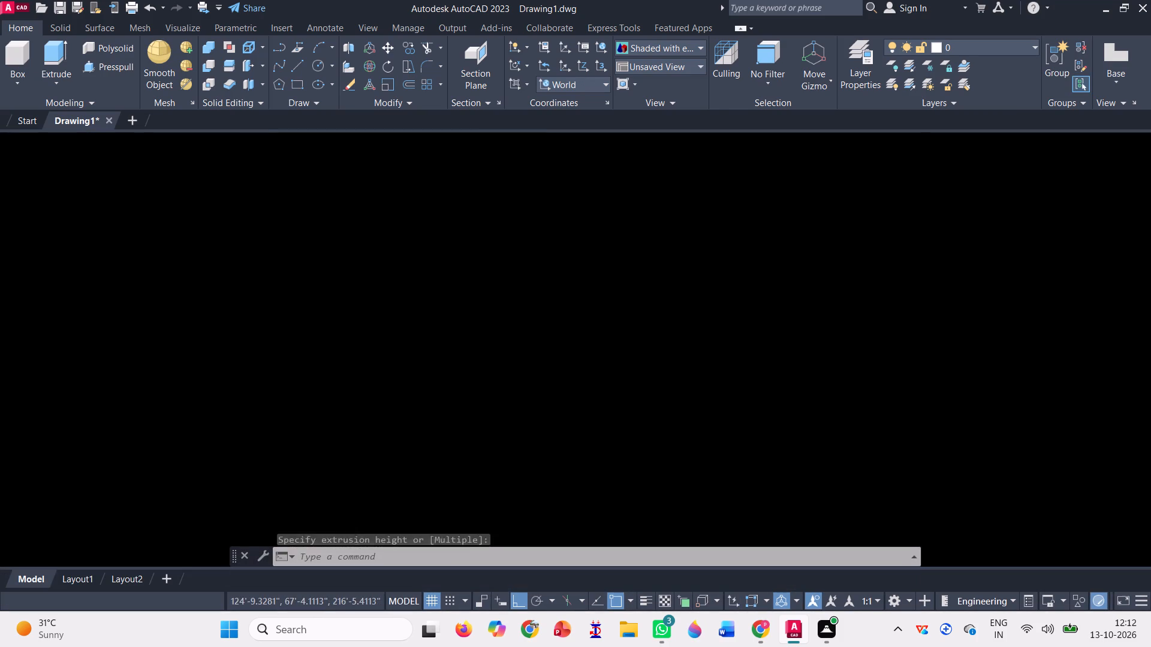
scroll(550, 288, "down", 1)
scroll(665, 305, "down", 2)
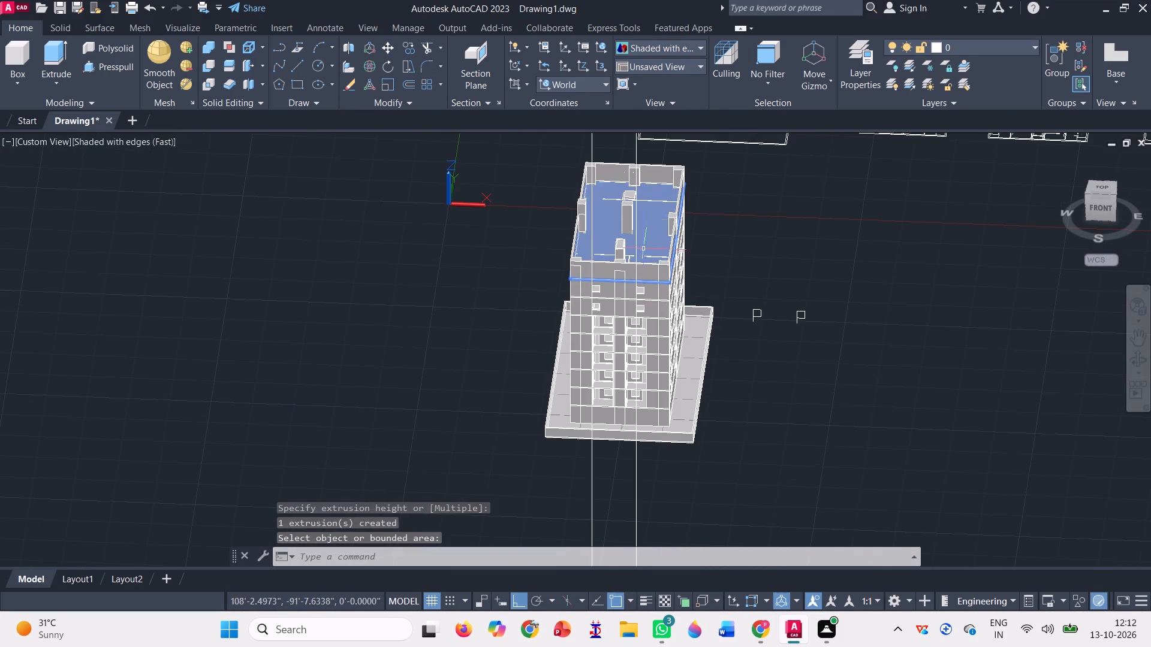
scroll(466, 301, "down", 1)
left_click(618, 467)
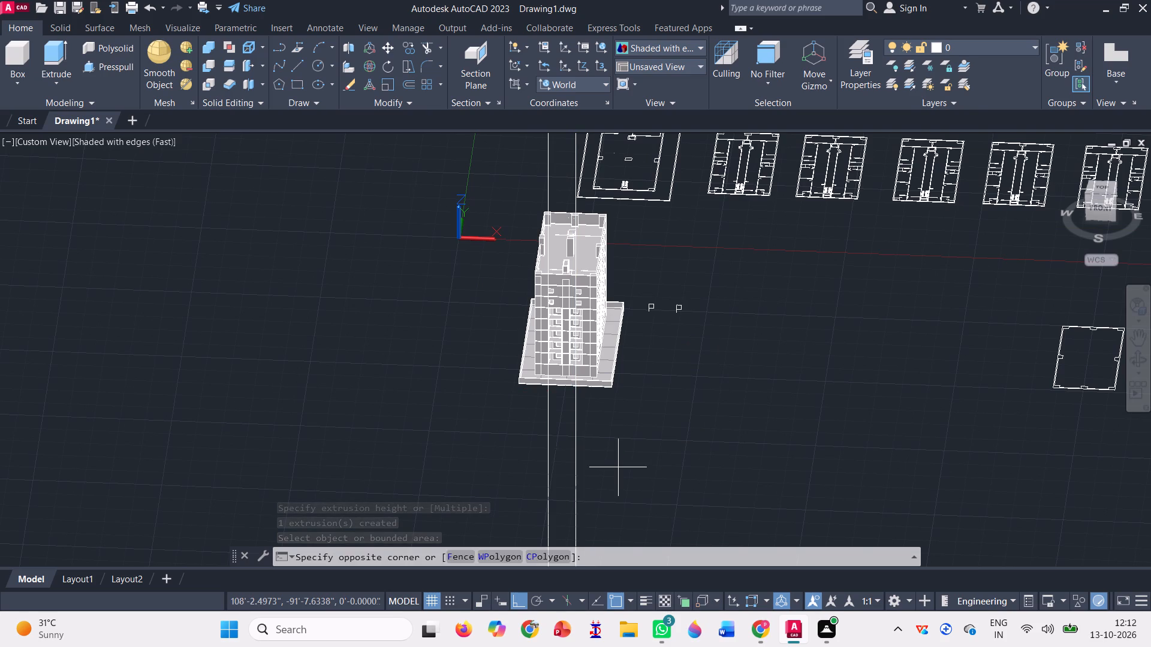
left_click(345, 428)
key("Delete")
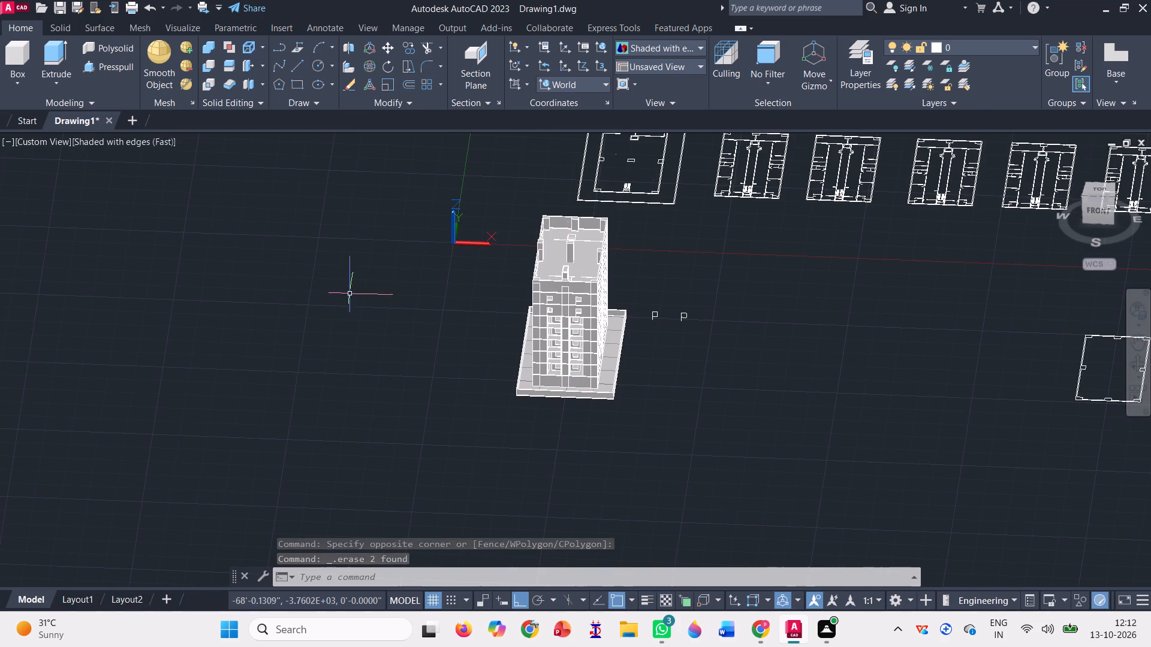
Examine the upper window openings on the front wall and the building's overall form from the front and east sides.
scroll(462, 295, "up", 3)
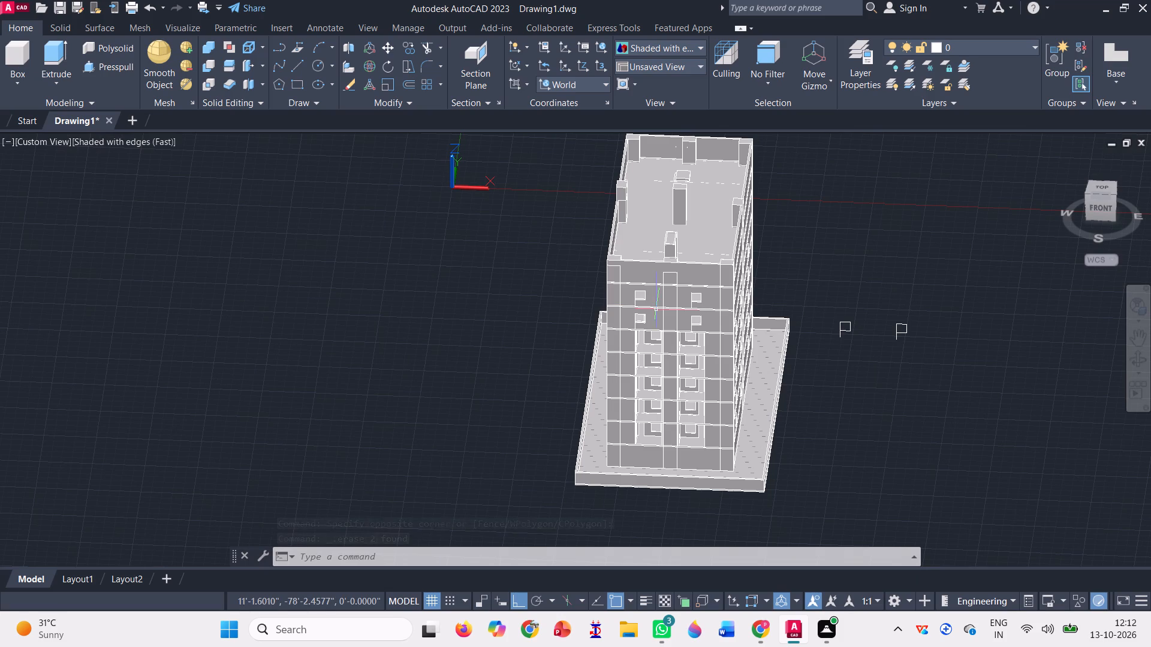
scroll(707, 326, "up", 6)
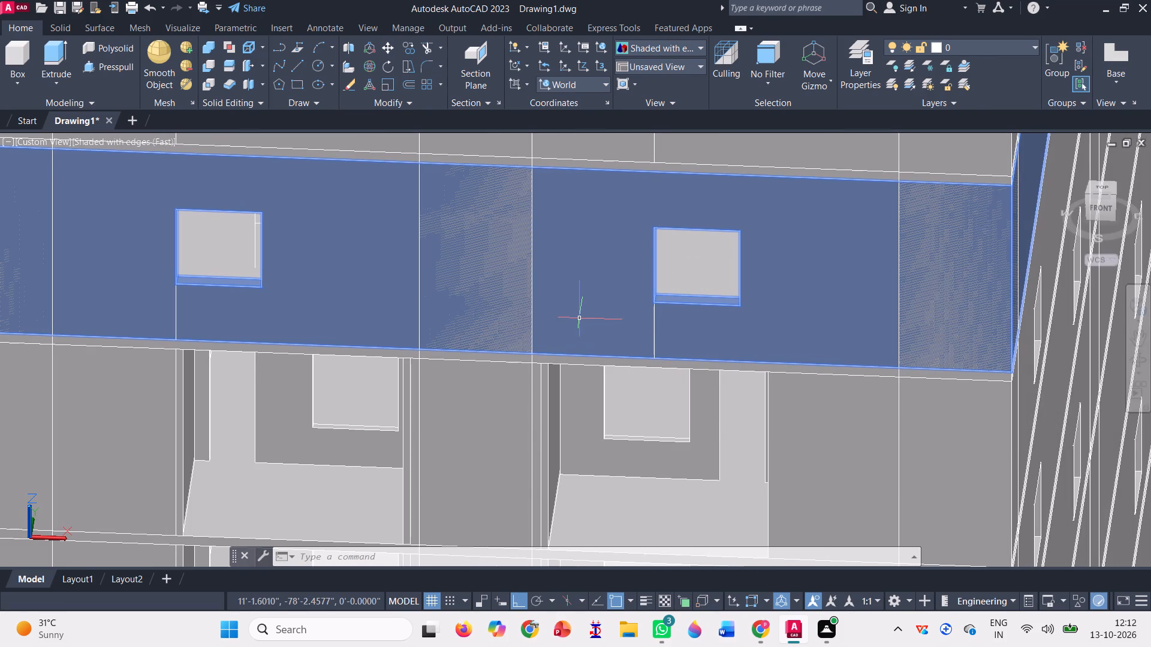
scroll(667, 330, "up", 1)
scroll(667, 330, "down", 3)
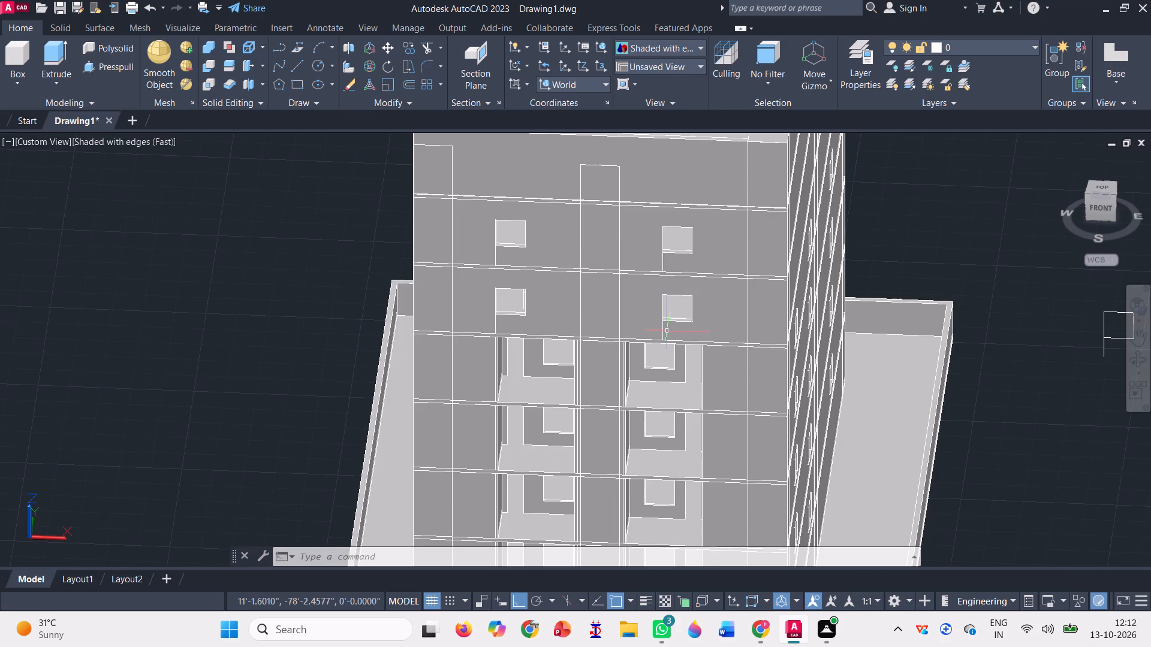
scroll(667, 330, "down", 3)
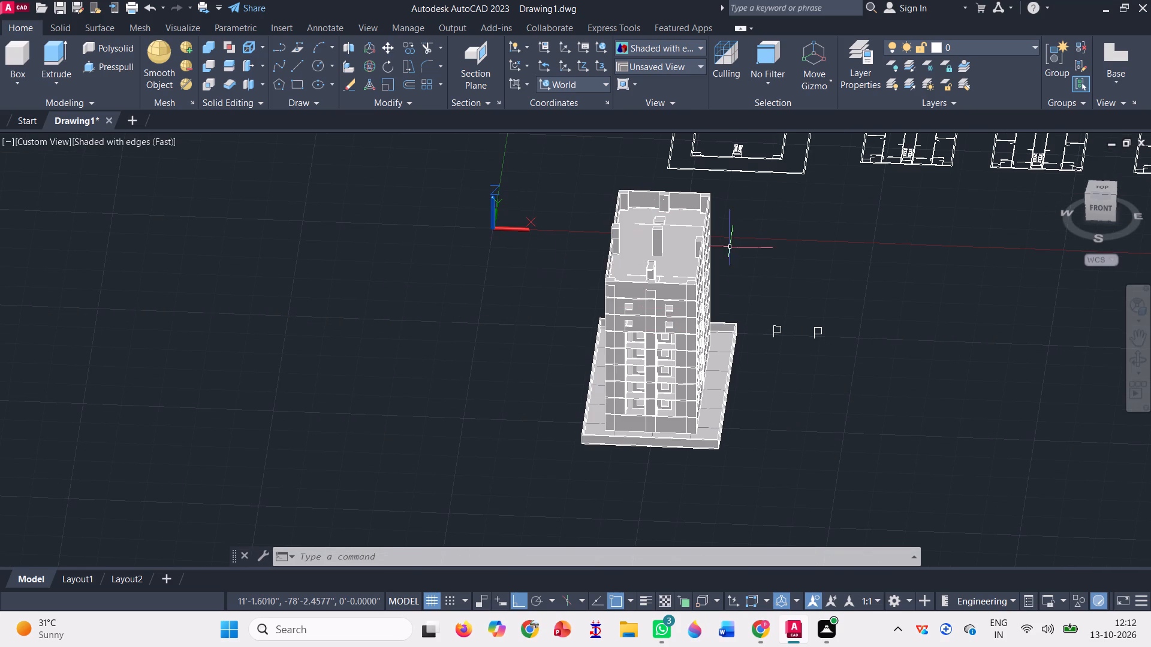
left_click(1135, 352)
left_click_drag(816, 361, 816, 360)
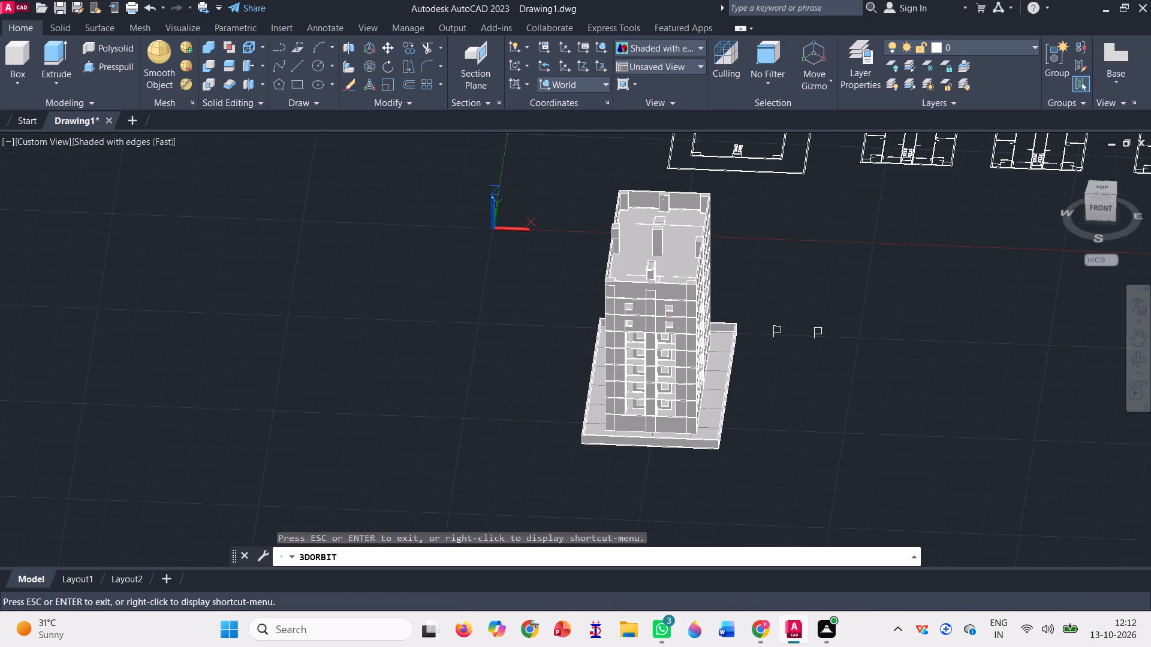
left_click_drag(816, 360, 745, 362)
scroll(585, 427, "down", 1)
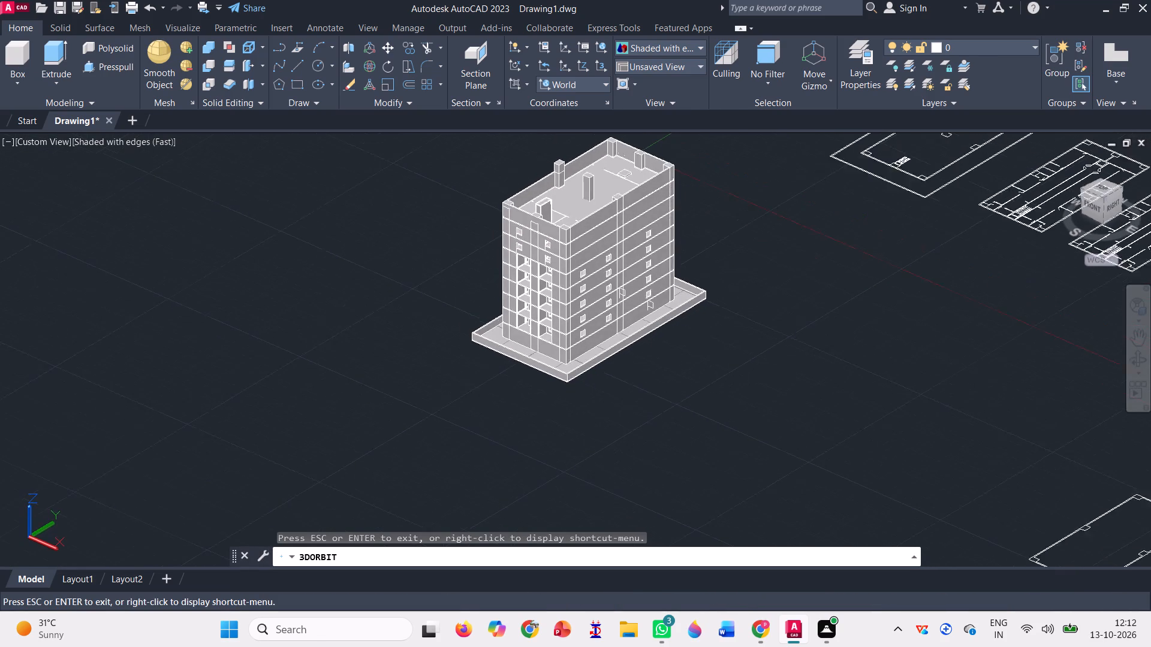
scroll(585, 425, "down", 1)
scroll(631, 282, "up", 2)
left_click_drag(550, 451, 613, 464)
key("Escape")
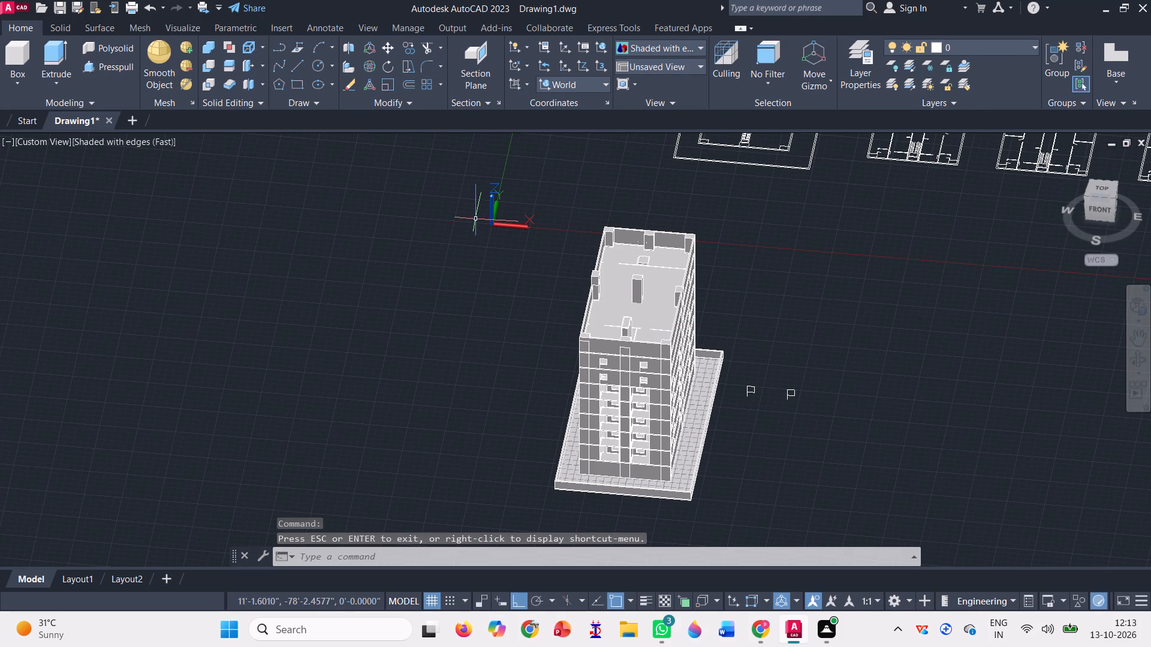
Rotate the pair of flags beside the building 90° about a point just east of the eastern flag.
left_click(390, 64)
scroll(884, 467, "up", 4)
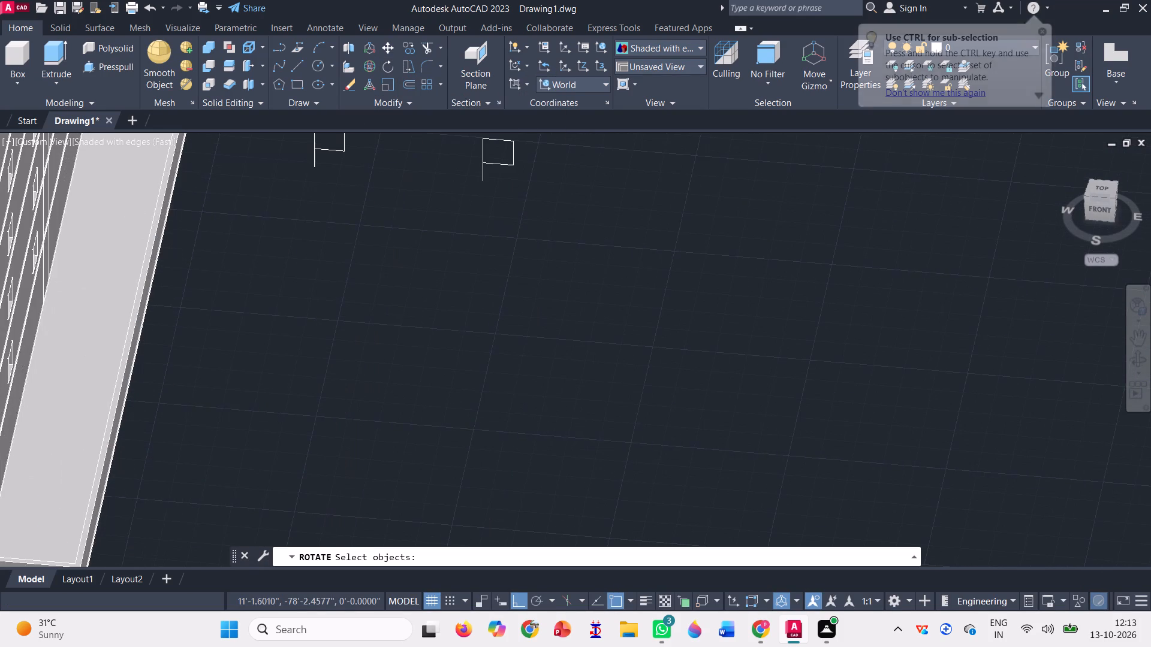
scroll(308, 329, "down", 2)
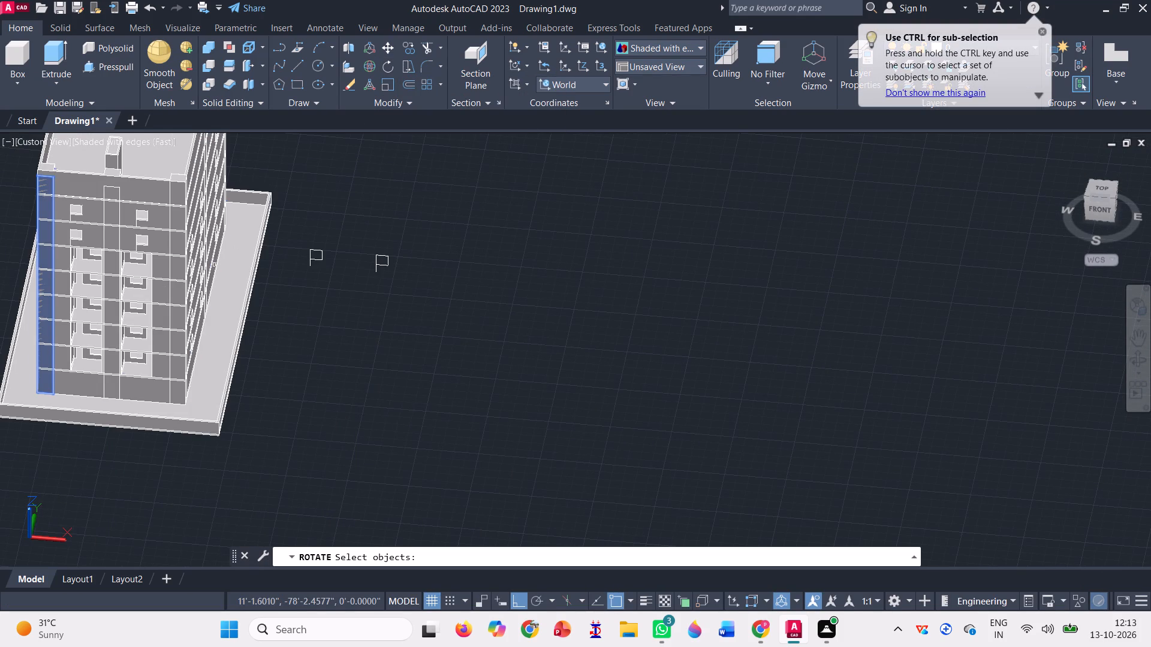
left_click(314, 259)
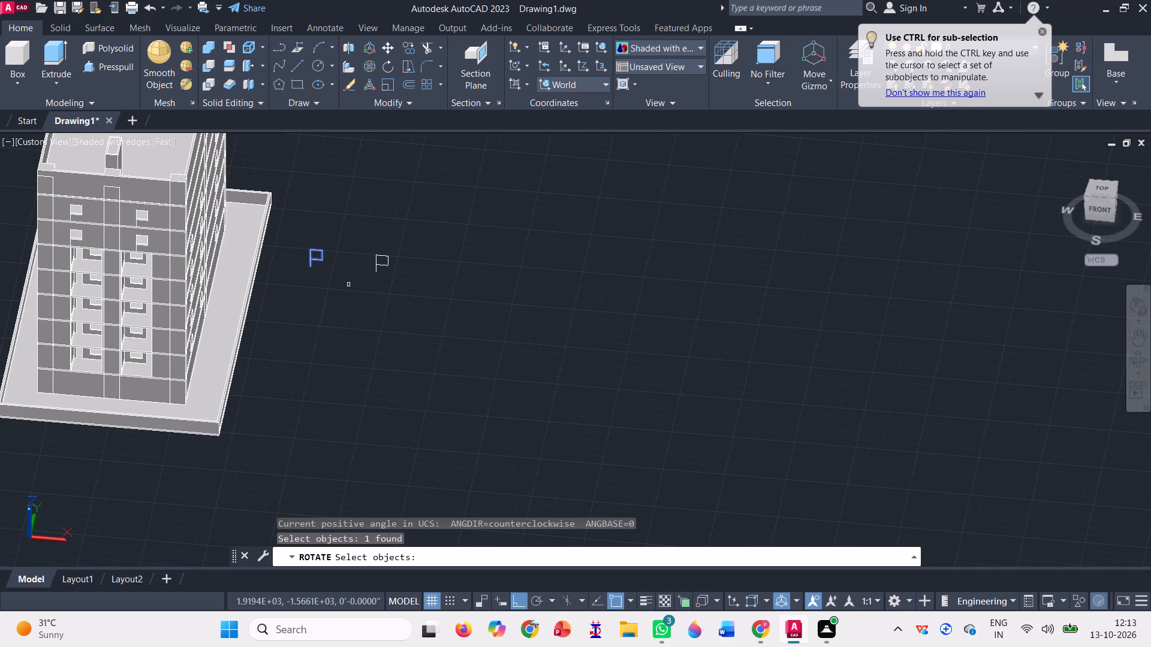
left_click(379, 261)
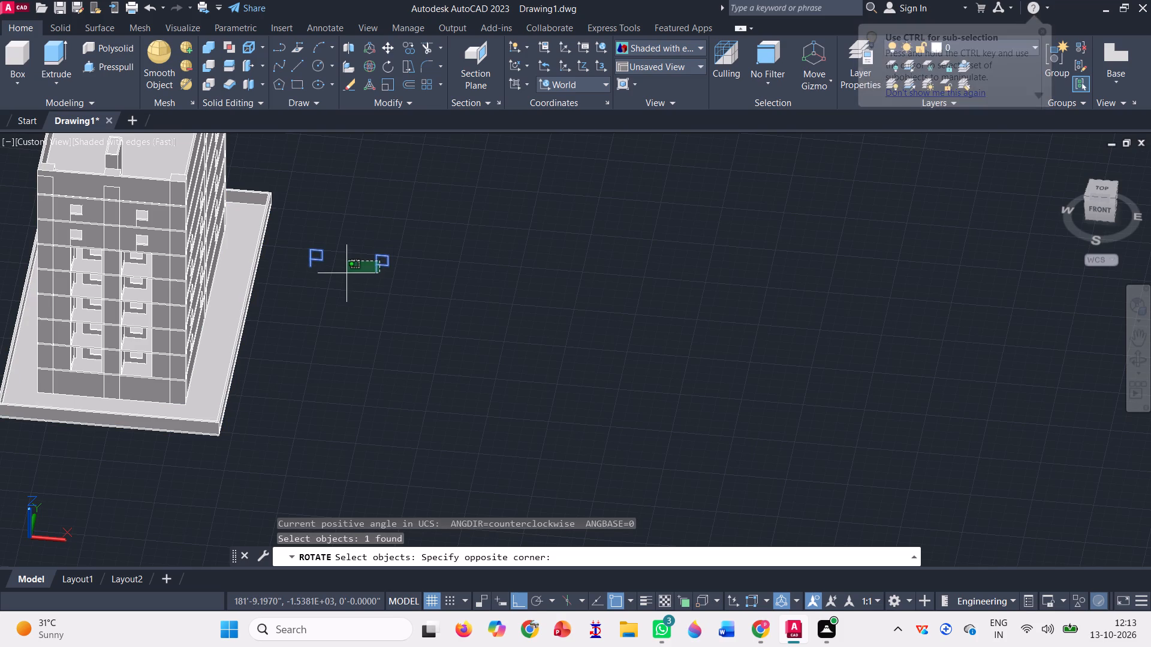
left_click(346, 273)
key("space")
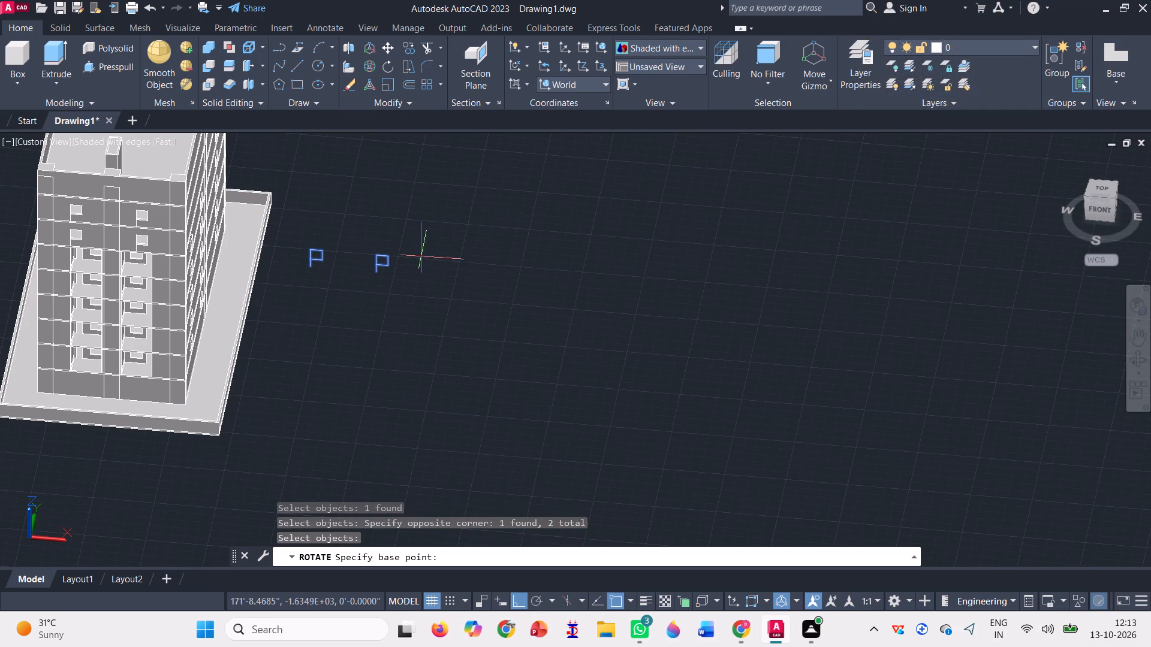
left_click(400, 261)
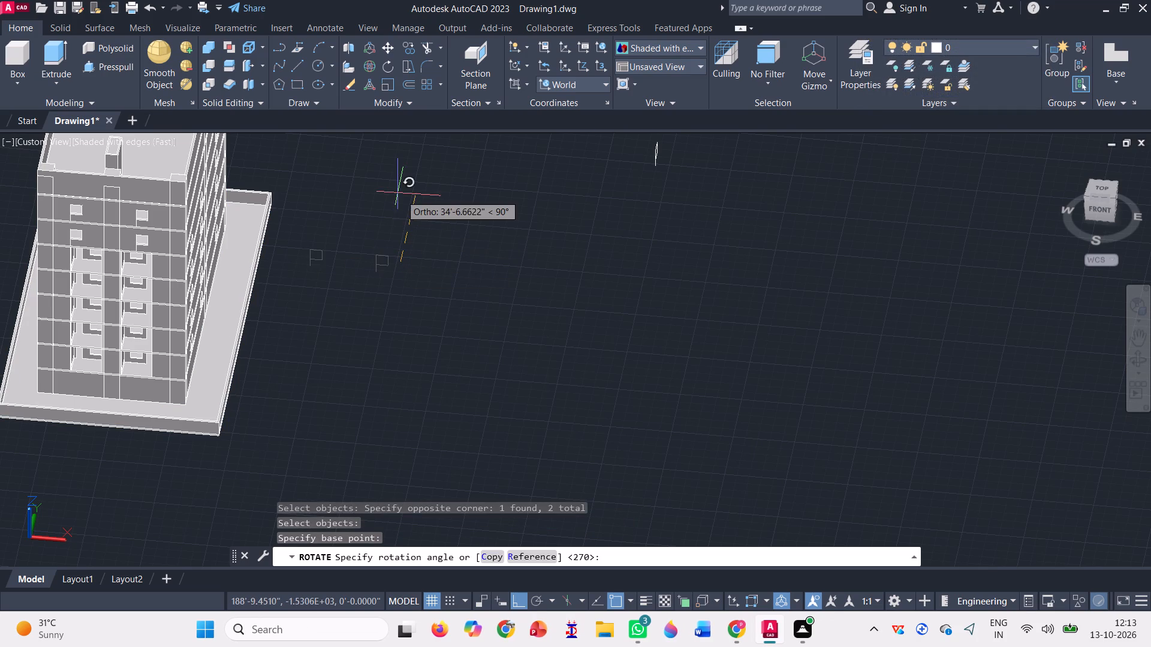
left_click(415, 170)
Examine the building's east side together with the rotated flags to check their orientation against the wall.
scroll(433, 309, "down", 2)
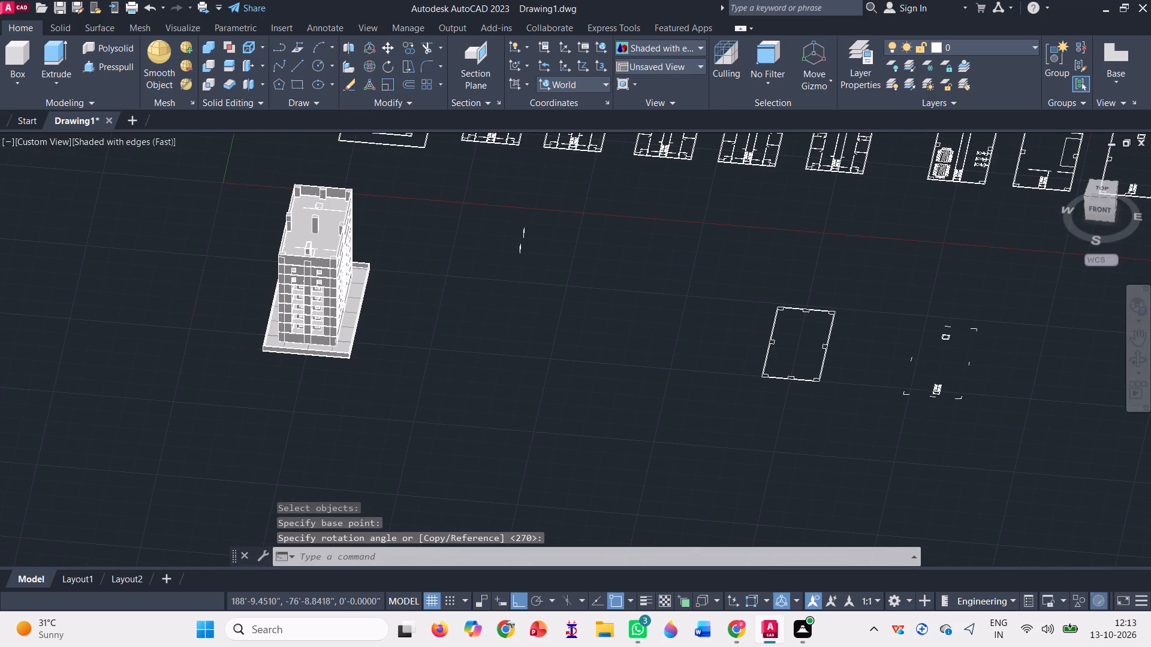
left_click(1143, 358)
left_click(604, 372)
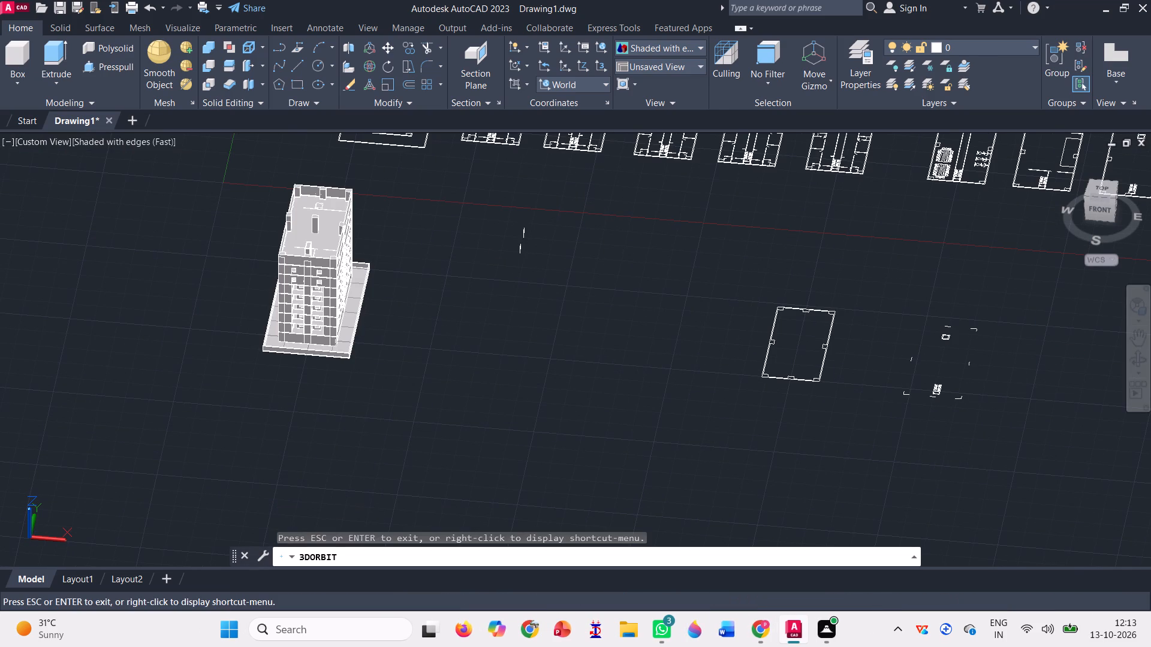
left_click_drag(607, 291, 547, 306)
scroll(526, 334, "down", 4)
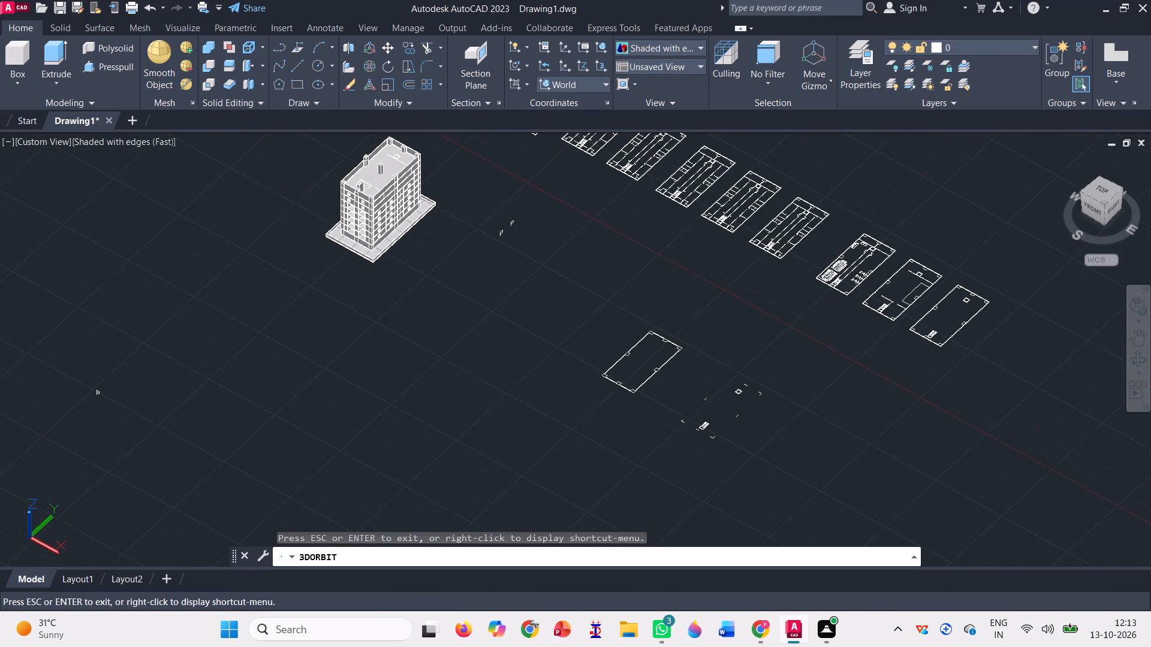
left_click_drag(539, 165, 520, 120)
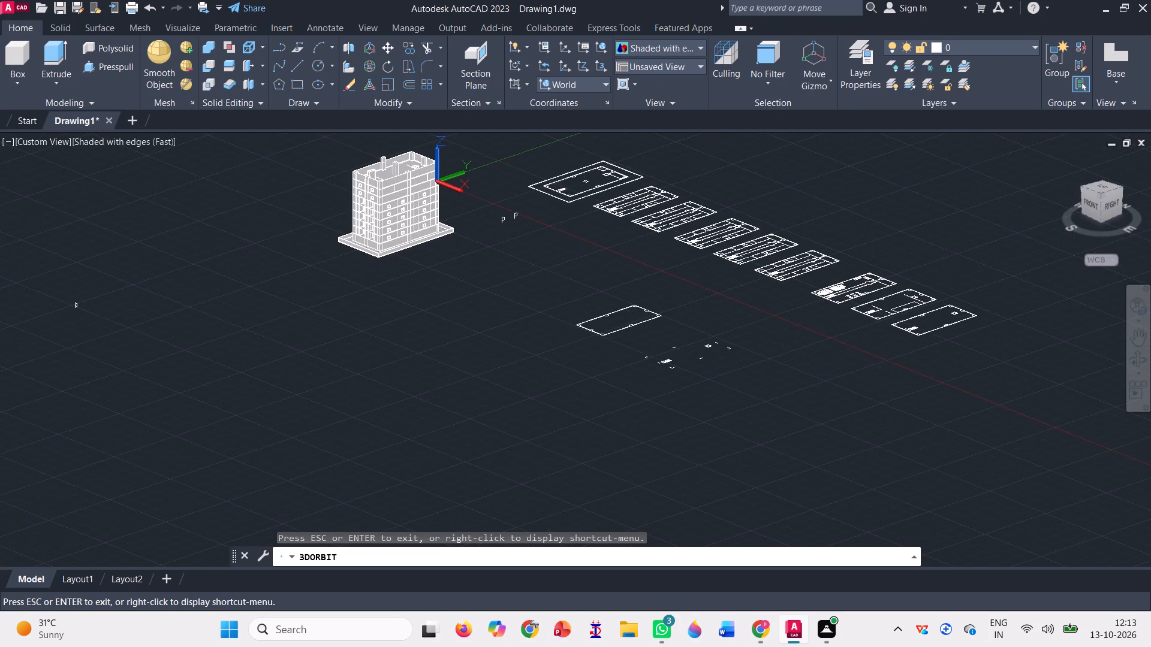
scroll(435, 183, "up", 6)
scroll(456, 233, "up", 1)
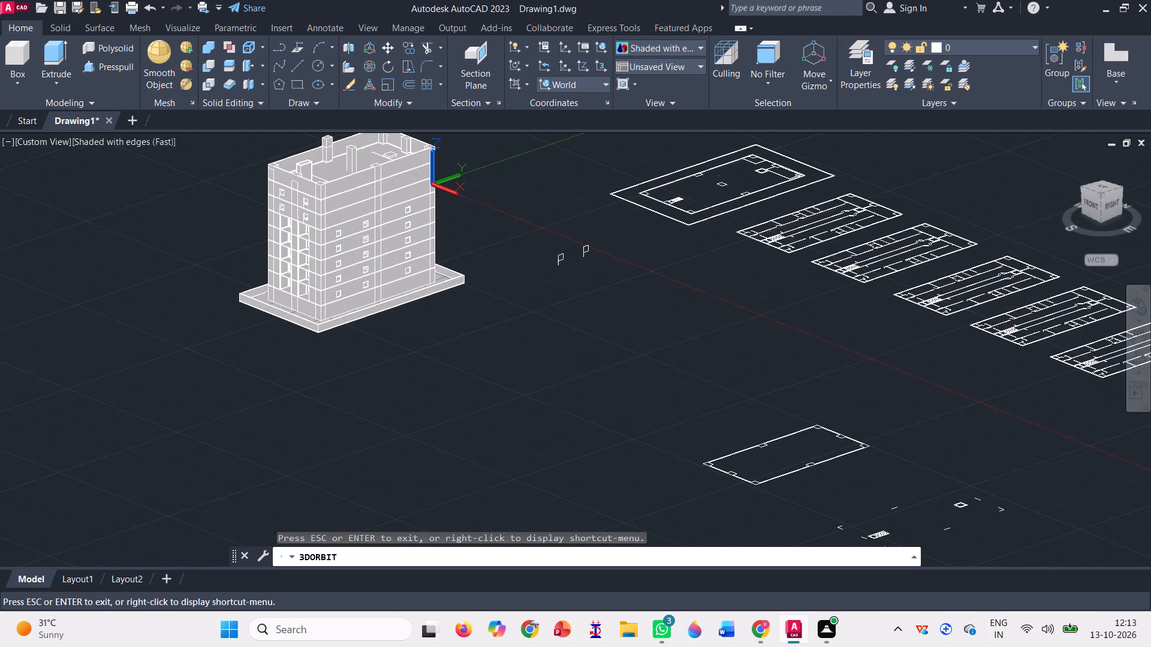
left_click_drag(510, 217, 531, 223)
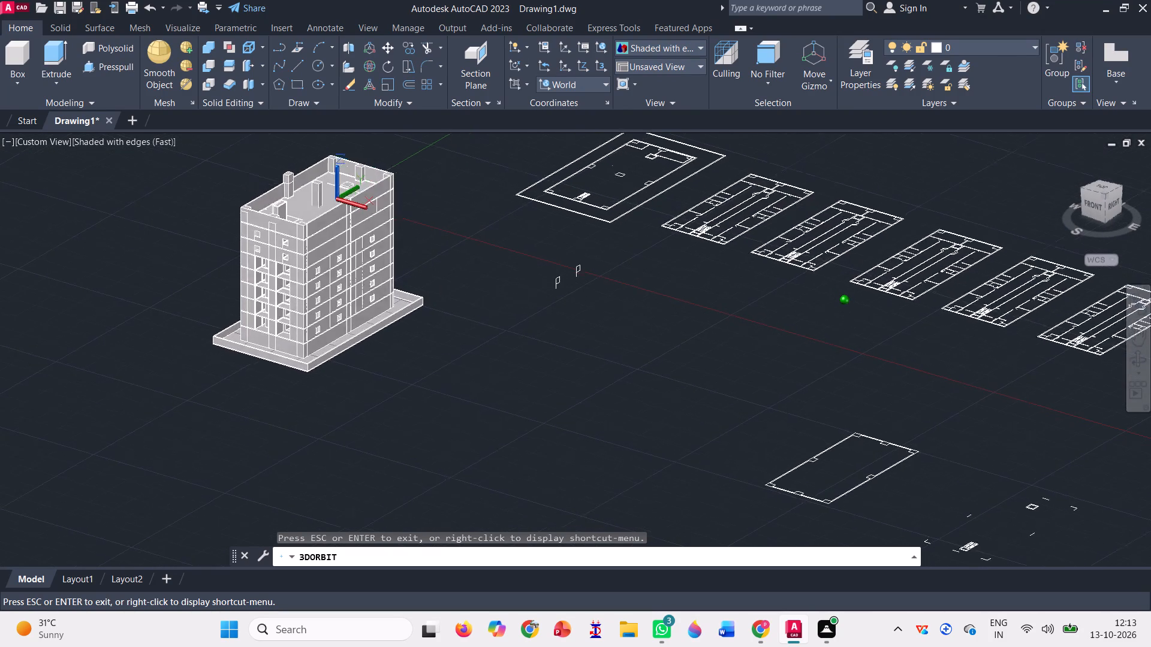
left_click_drag(531, 223, 496, 239)
scroll(525, 393, "down", 5)
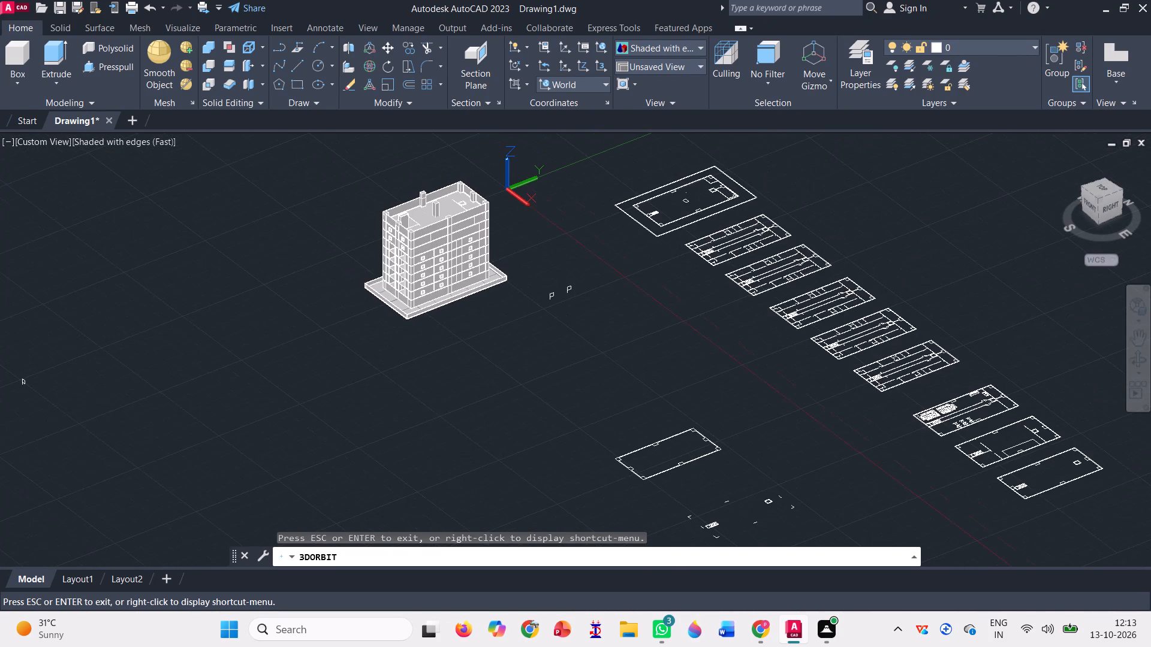
left_click_drag(516, 204, 510, 189)
scroll(510, 189, "up", 6)
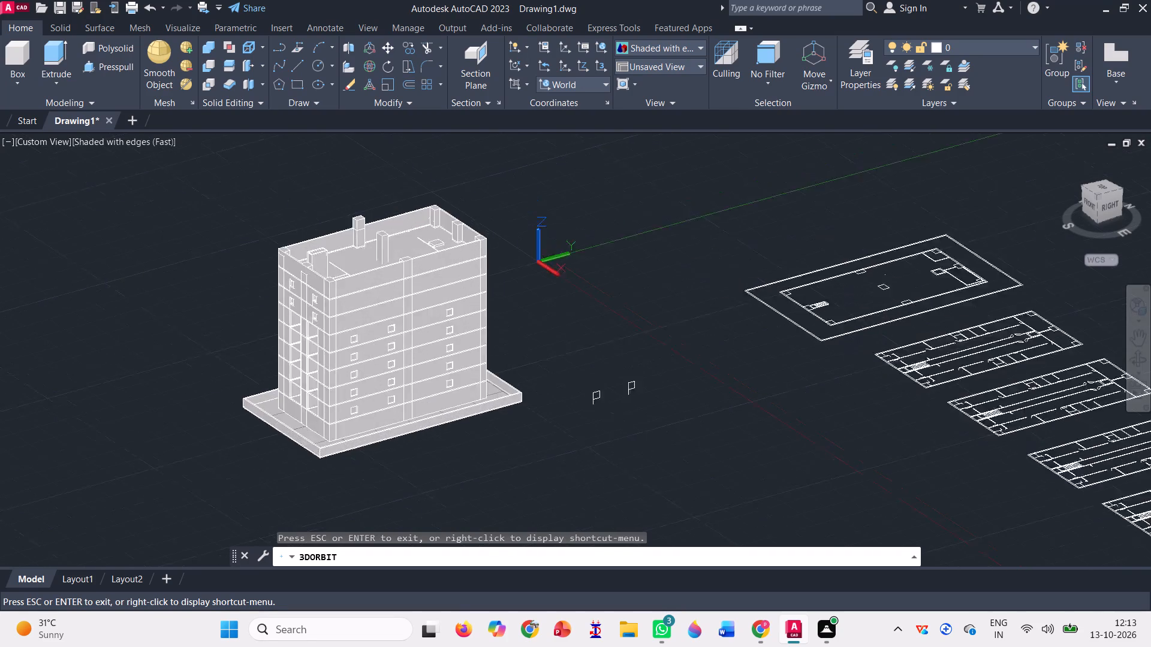
scroll(508, 193, "up", 5)
key("Escape")
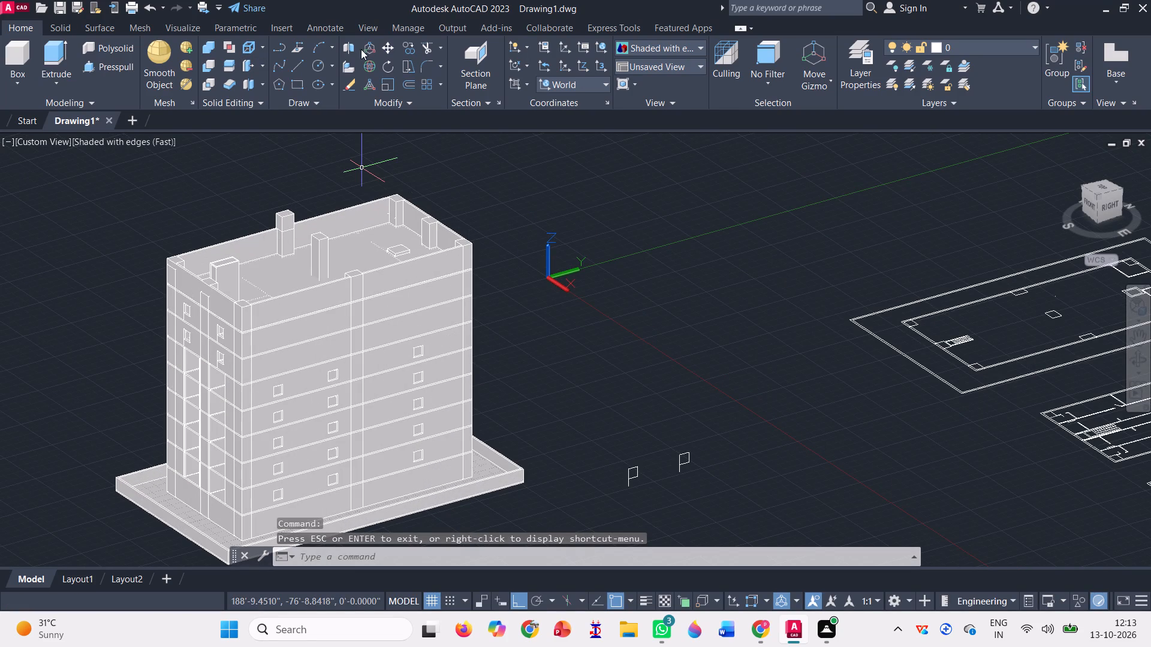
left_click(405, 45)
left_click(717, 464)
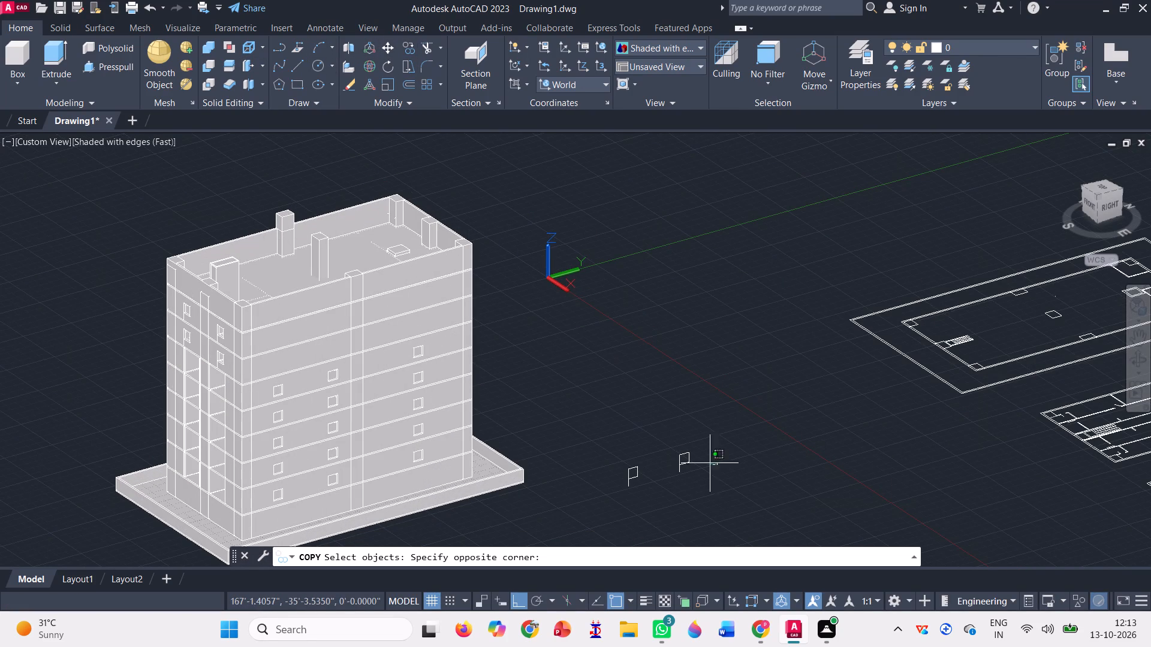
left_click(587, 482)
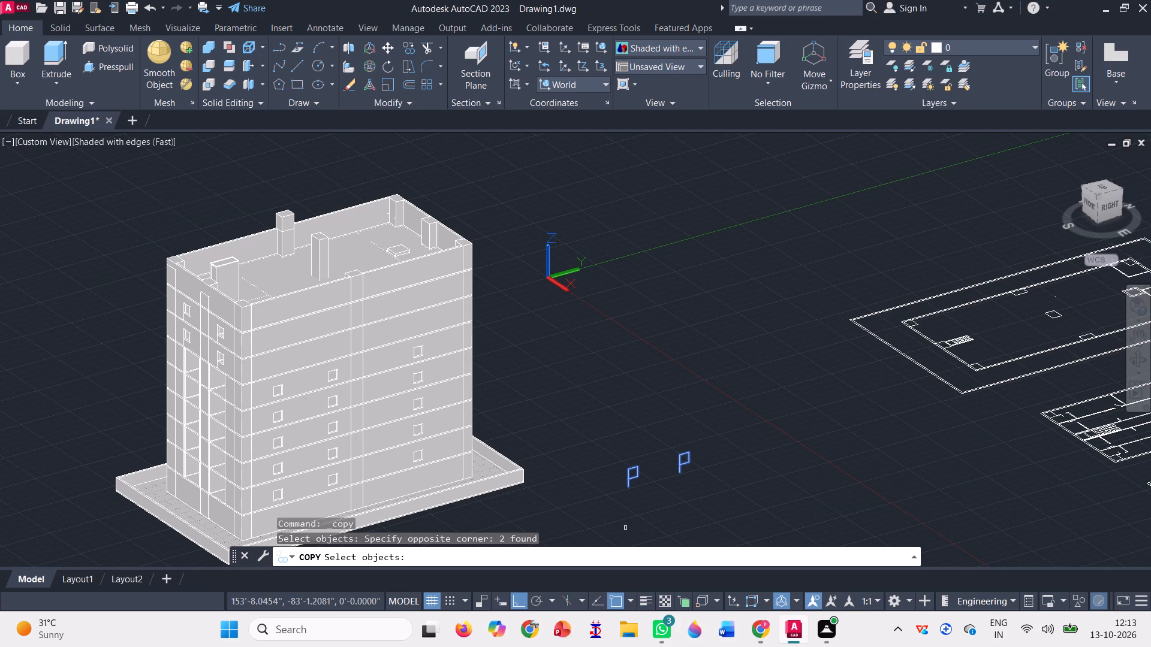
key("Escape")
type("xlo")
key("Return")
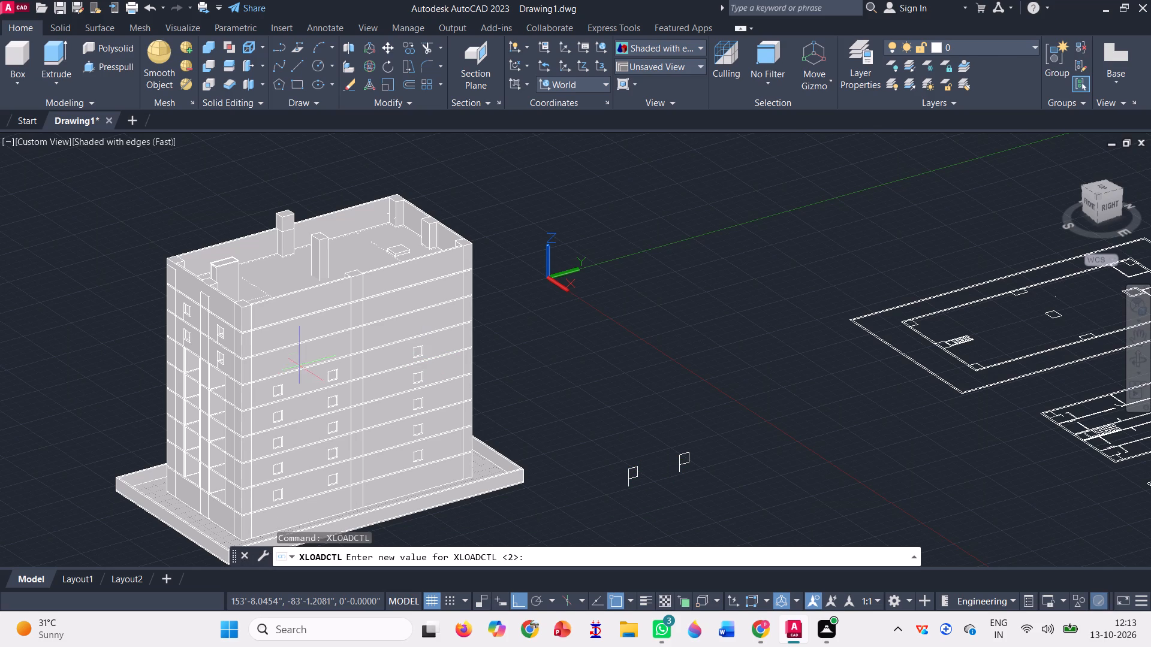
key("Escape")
Draw a vertical construction line on the east wall, beside the south edge of the southernmost window column, starting from the floor line above it.
type("xl")
key("Return")
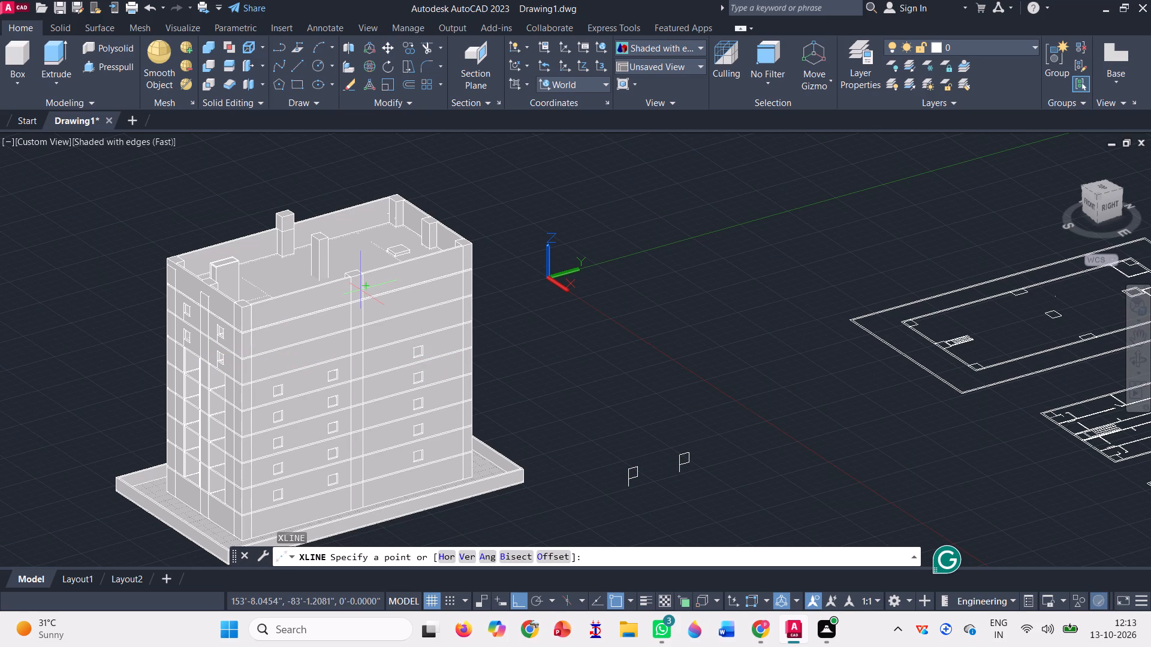
scroll(53, 218, "up", 1)
scroll(393, 345, "down", 1)
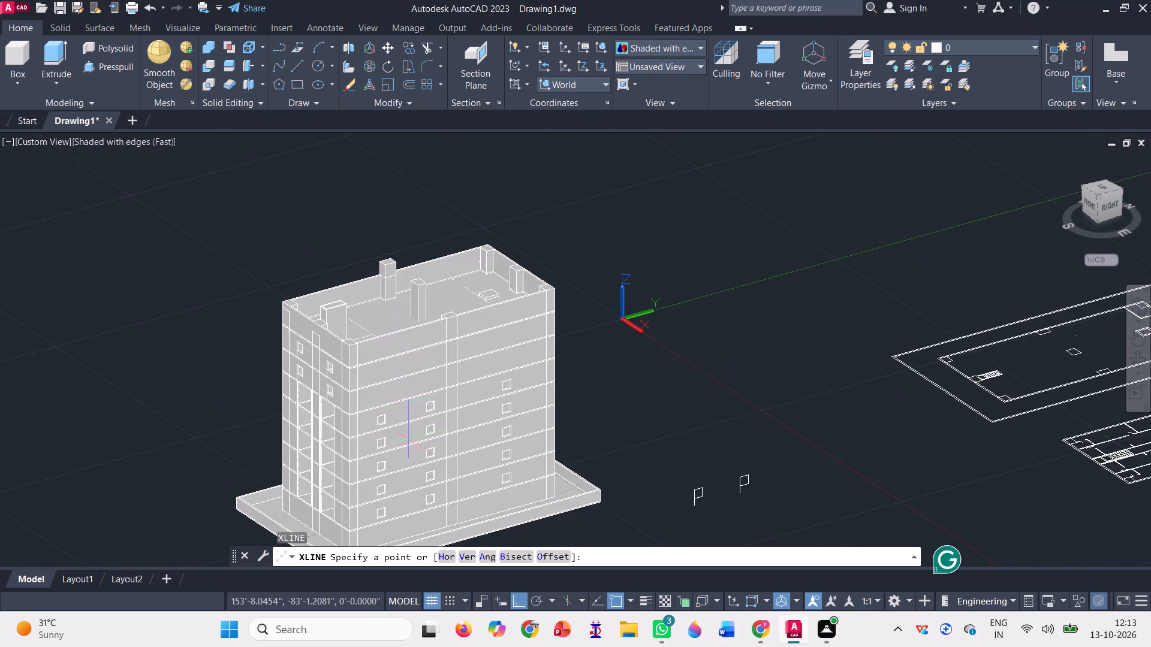
scroll(409, 443, "up", 2)
scroll(340, 377, "up", 6)
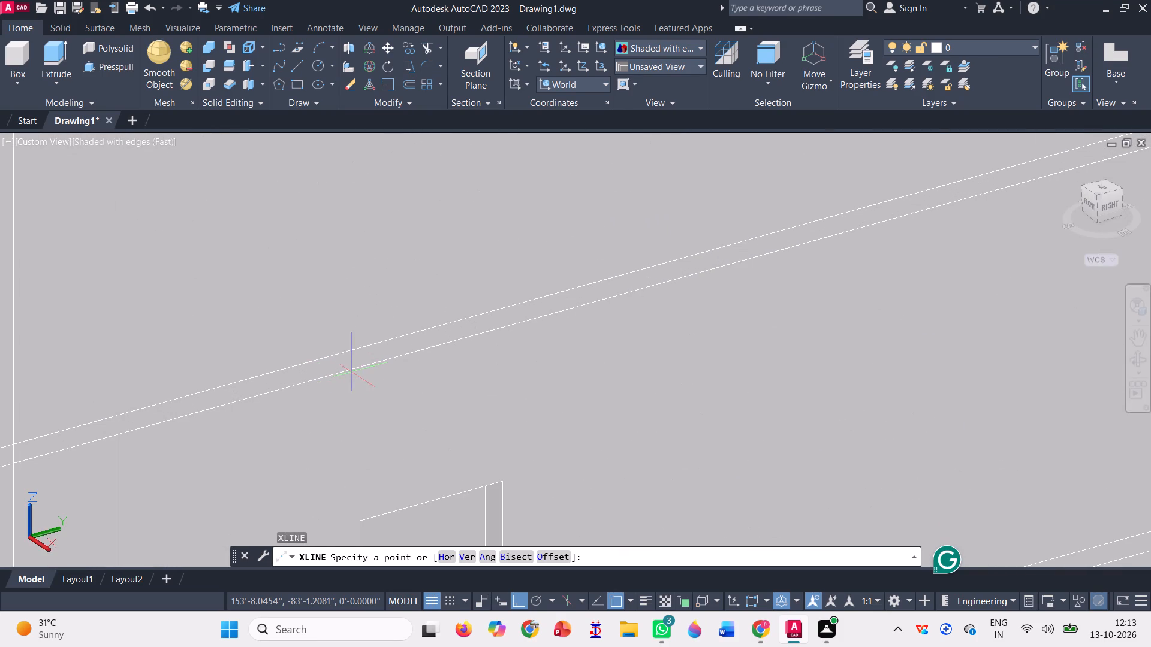
left_click(340, 350)
scroll(340, 352, "down", 3)
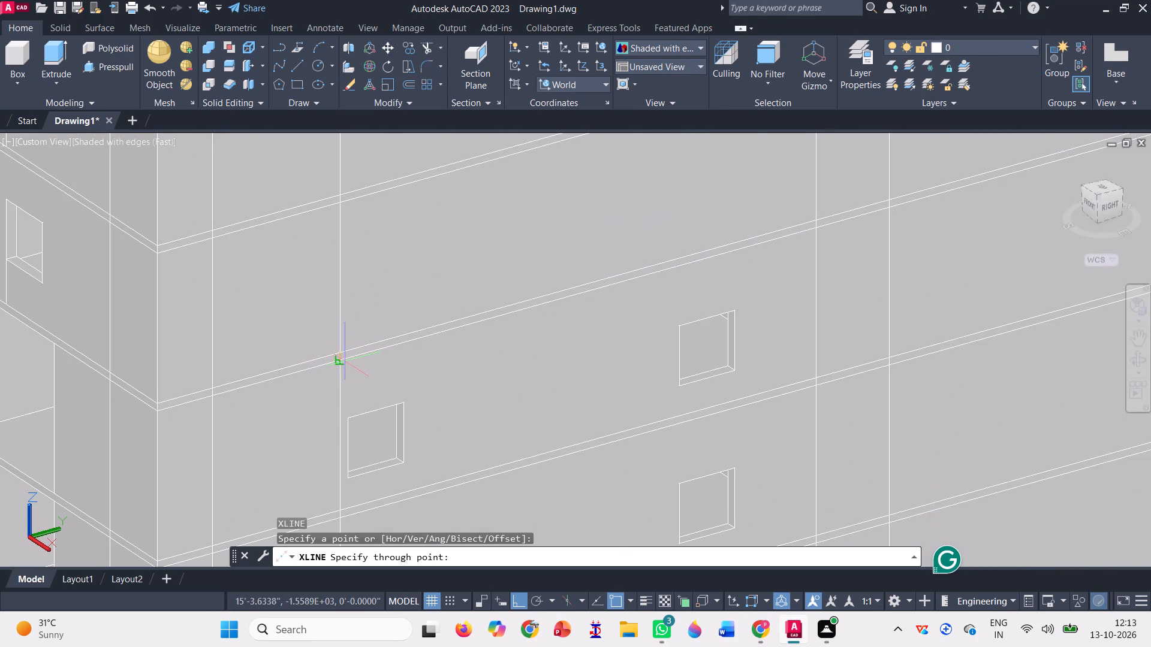
left_click(332, 455)
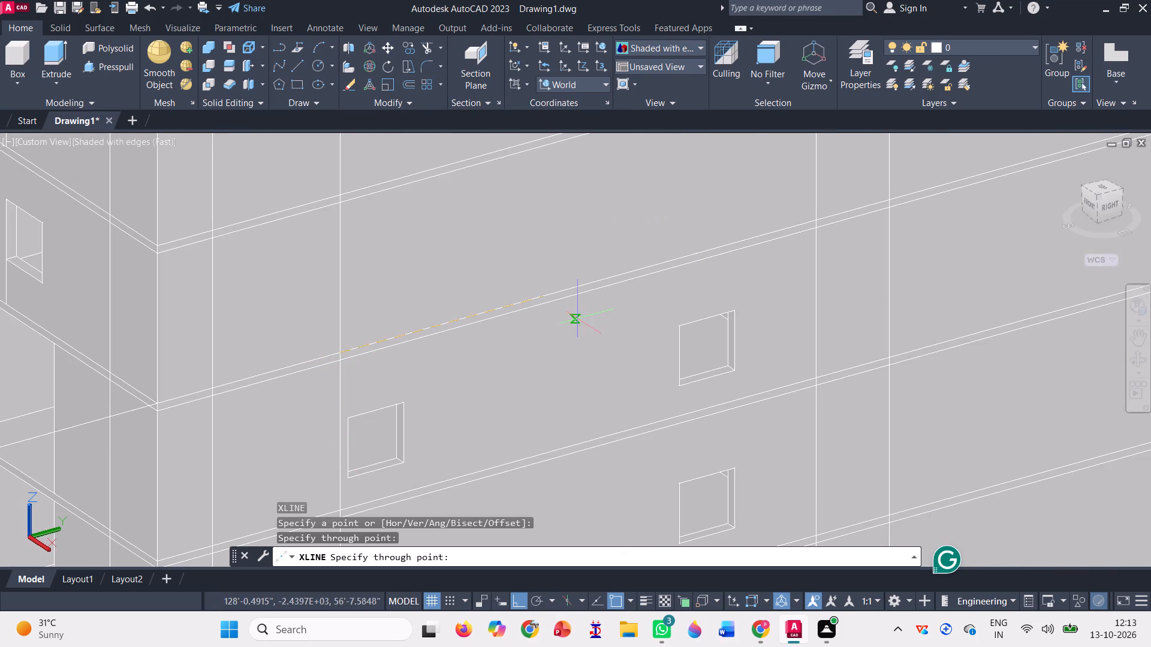
key("space")
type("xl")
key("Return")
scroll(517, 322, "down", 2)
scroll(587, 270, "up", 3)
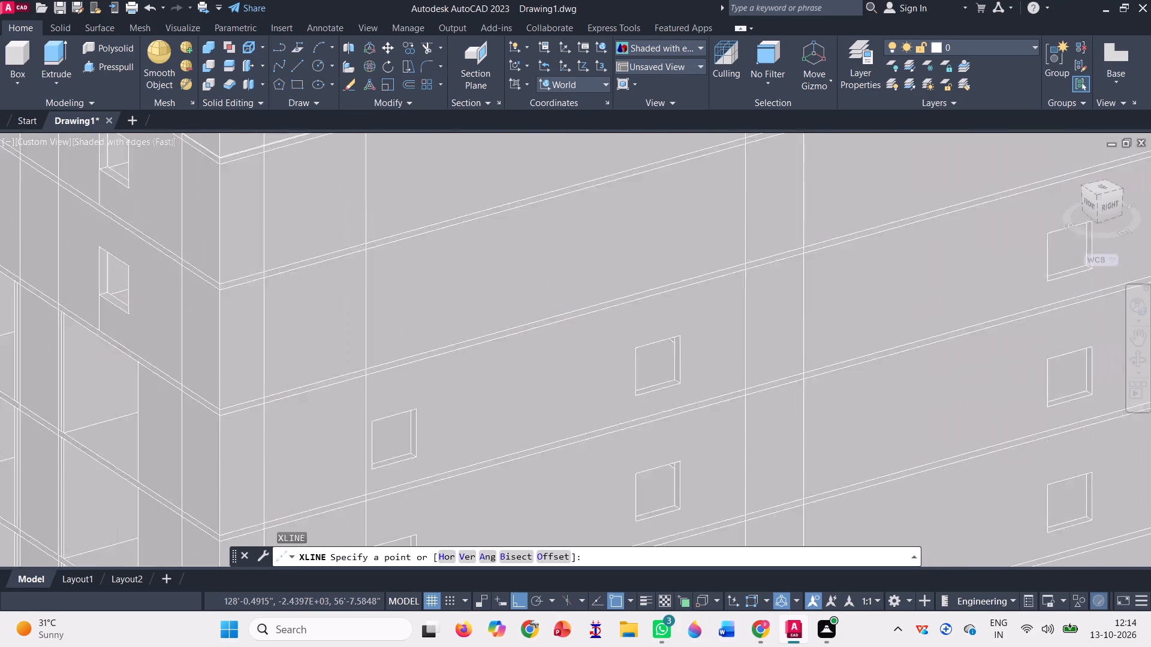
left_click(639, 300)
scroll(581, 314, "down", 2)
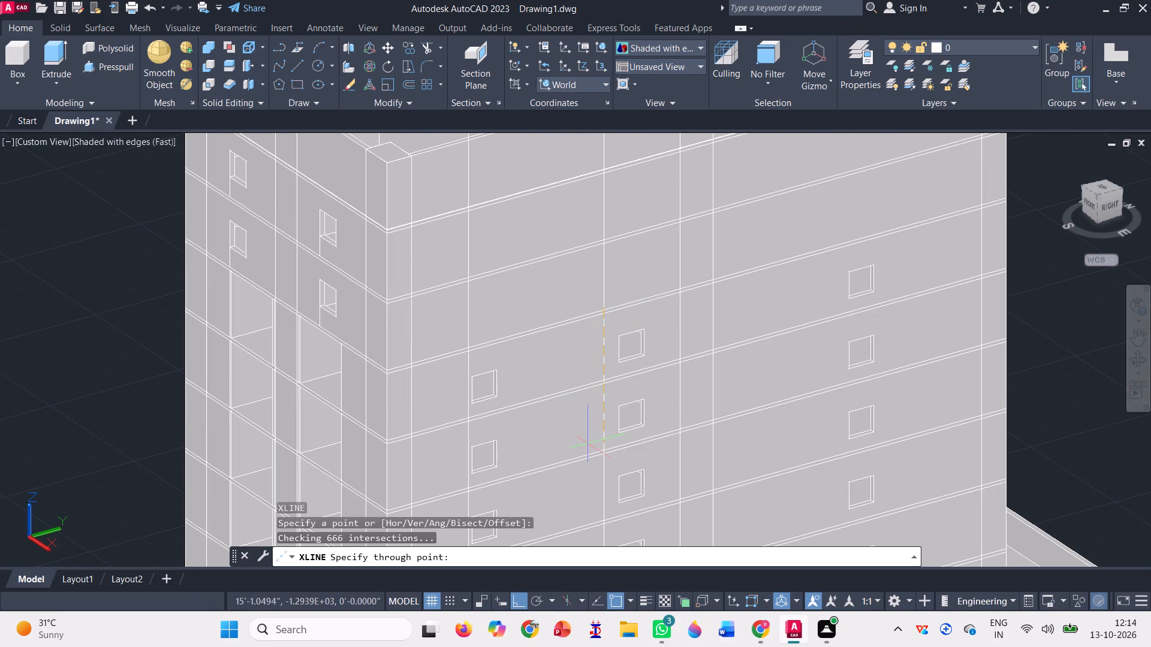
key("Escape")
Draw a vertical construction line on the east wall, beside the south edge of the northernmost window column, starting from the floor line above it.
scroll(335, 337, "down", 1)
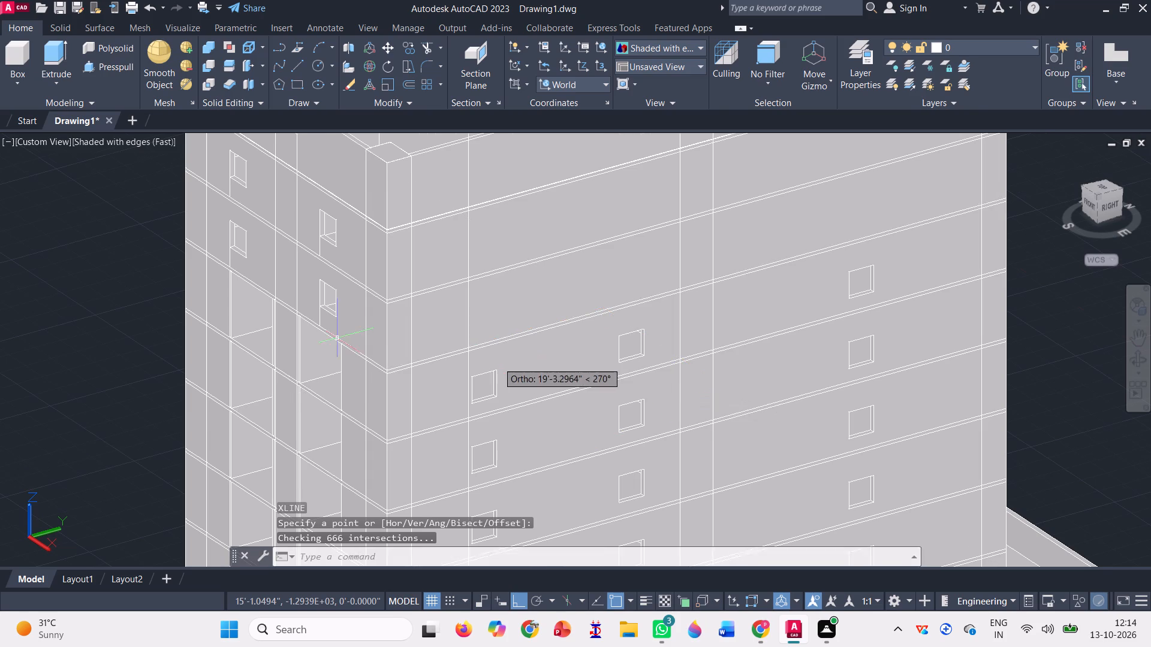
scroll(299, 347, "down", 1)
type("xl")
key("Return")
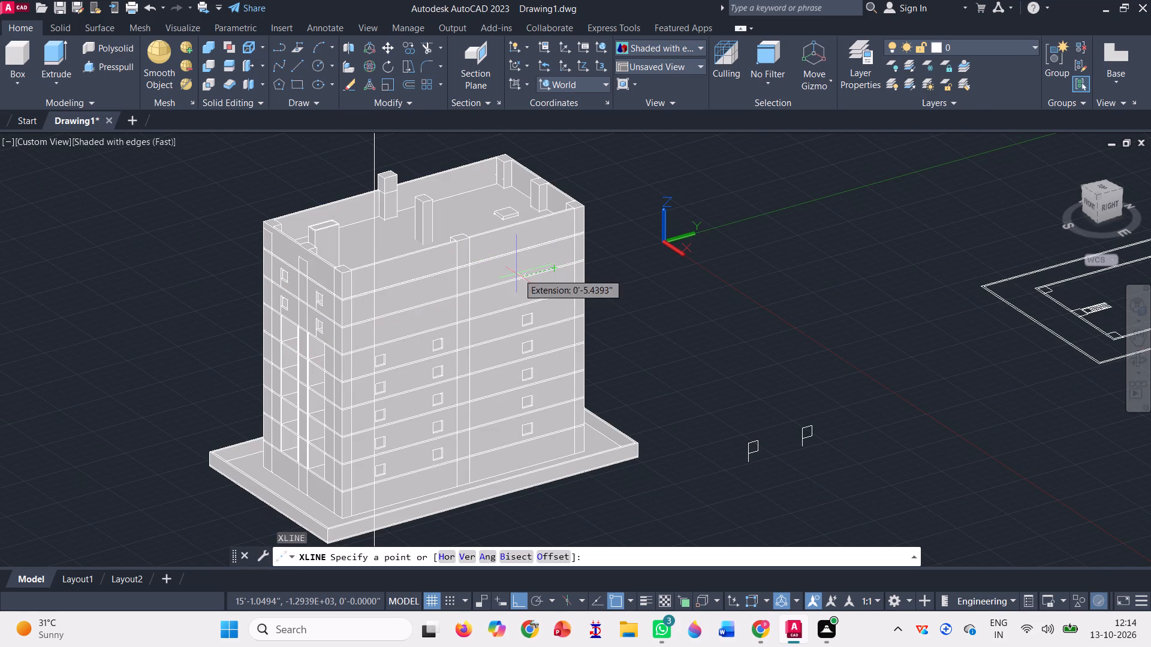
scroll(538, 231, "up", 2)
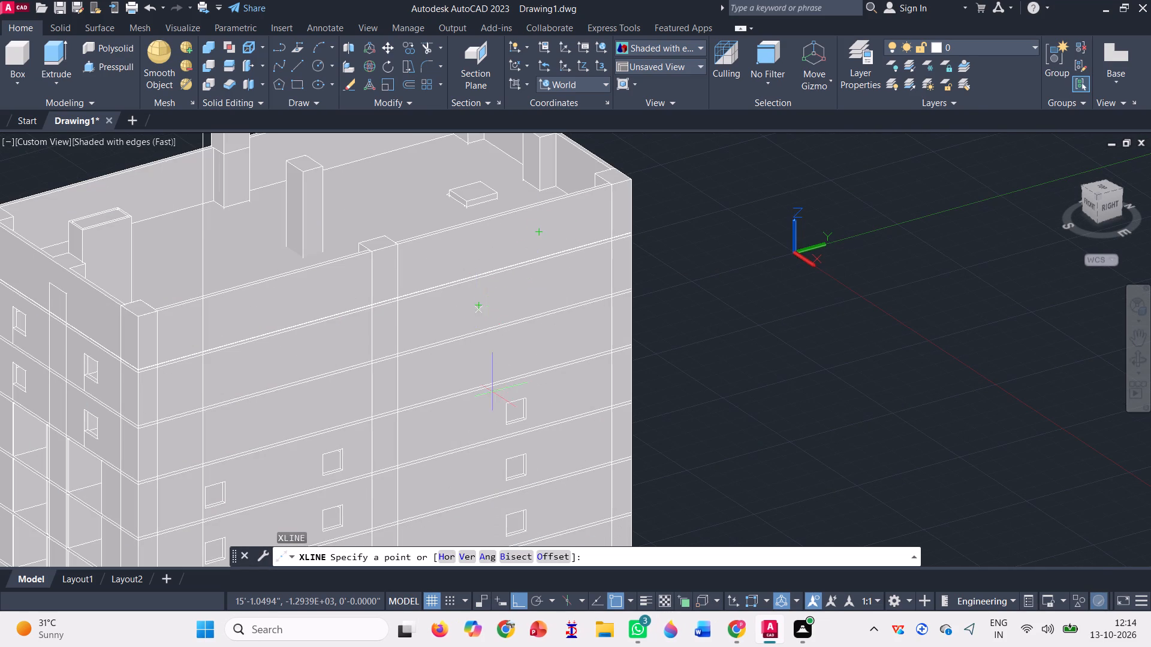
scroll(492, 391, "up", 3)
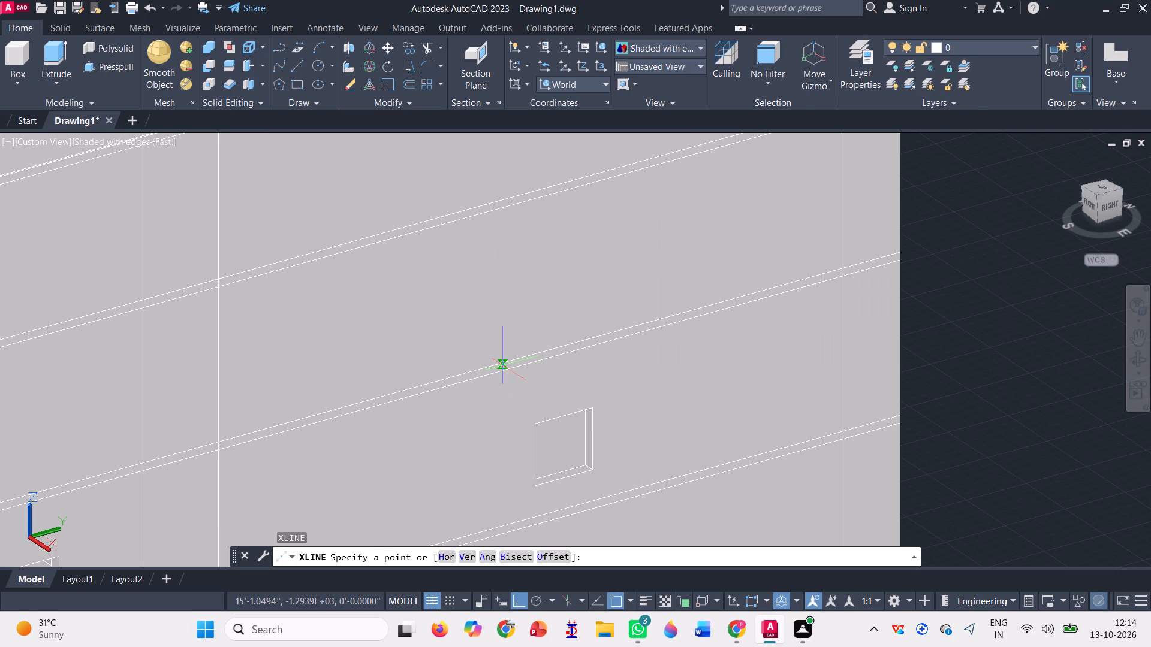
left_click(502, 362)
scroll(501, 363, "down", 4)
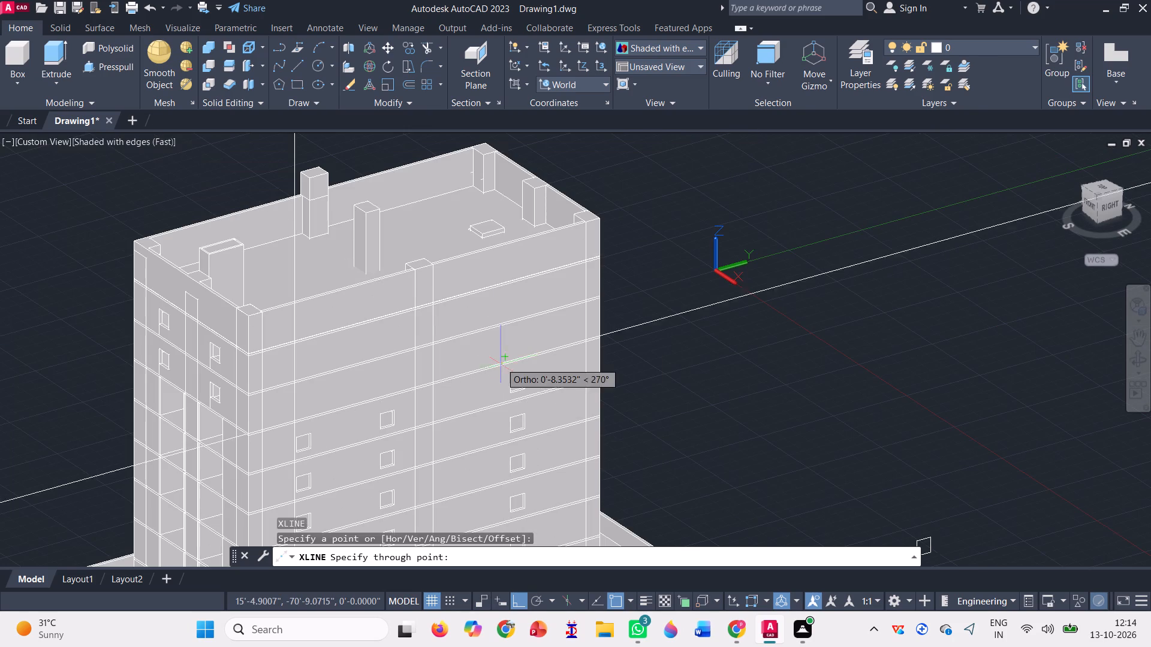
left_click(475, 476)
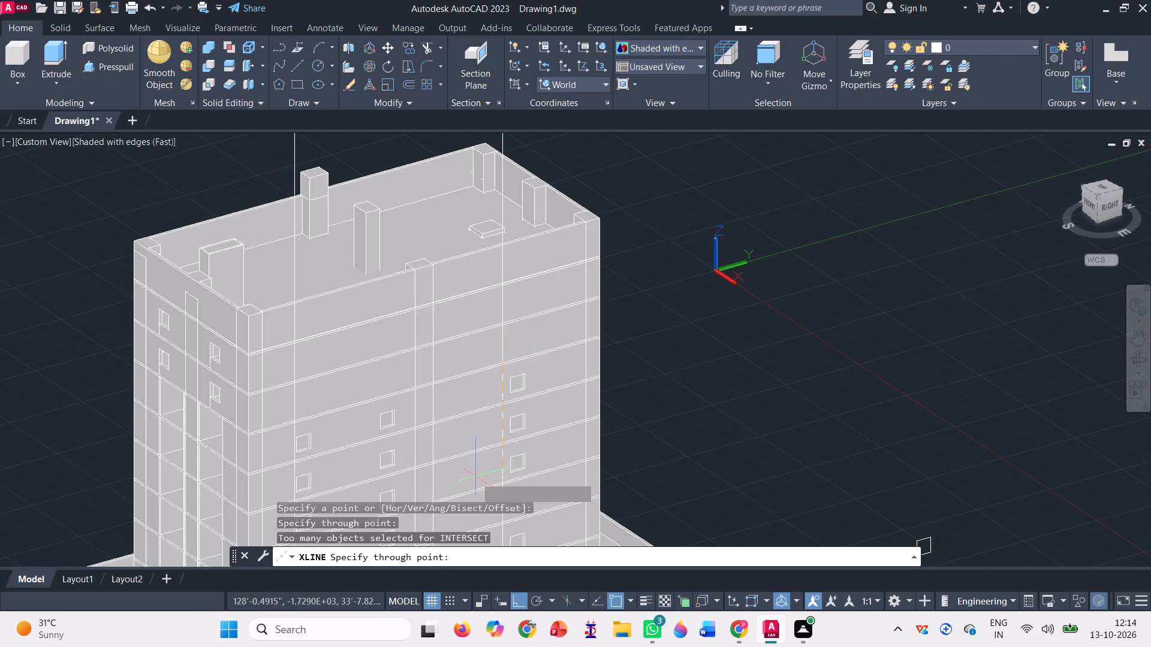
scroll(488, 350, "down", 3)
key("Escape")
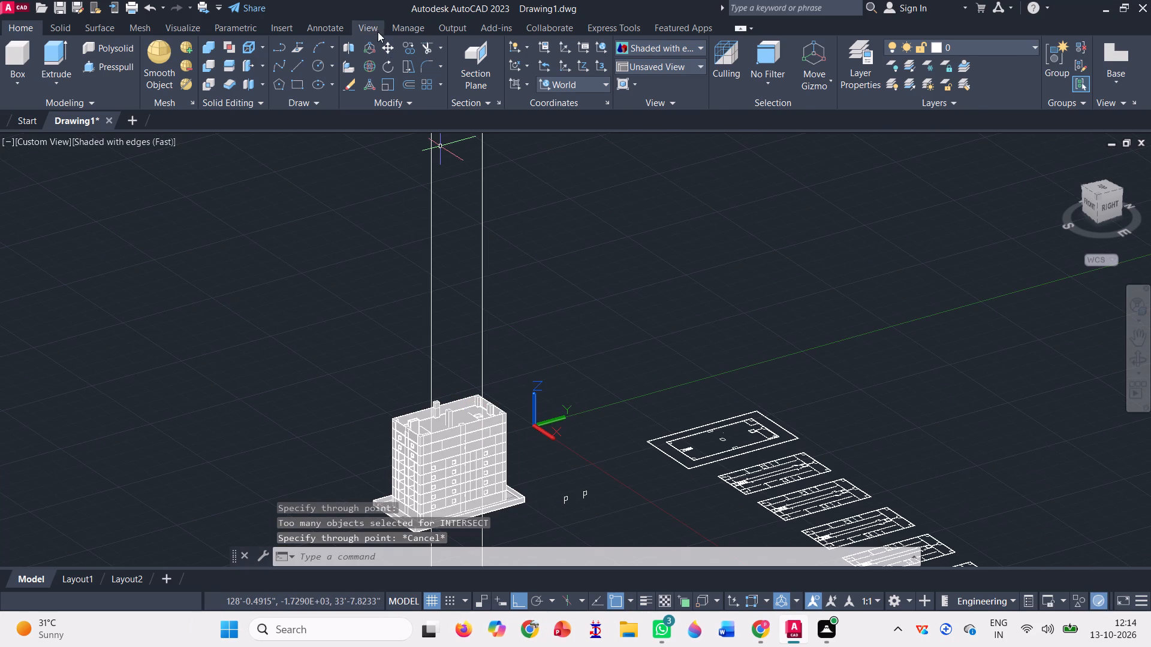
Copy the pair of flags from the base of the southern flag to the southern construction line, on the floor line directly above the existing window.
left_click(410, 42)
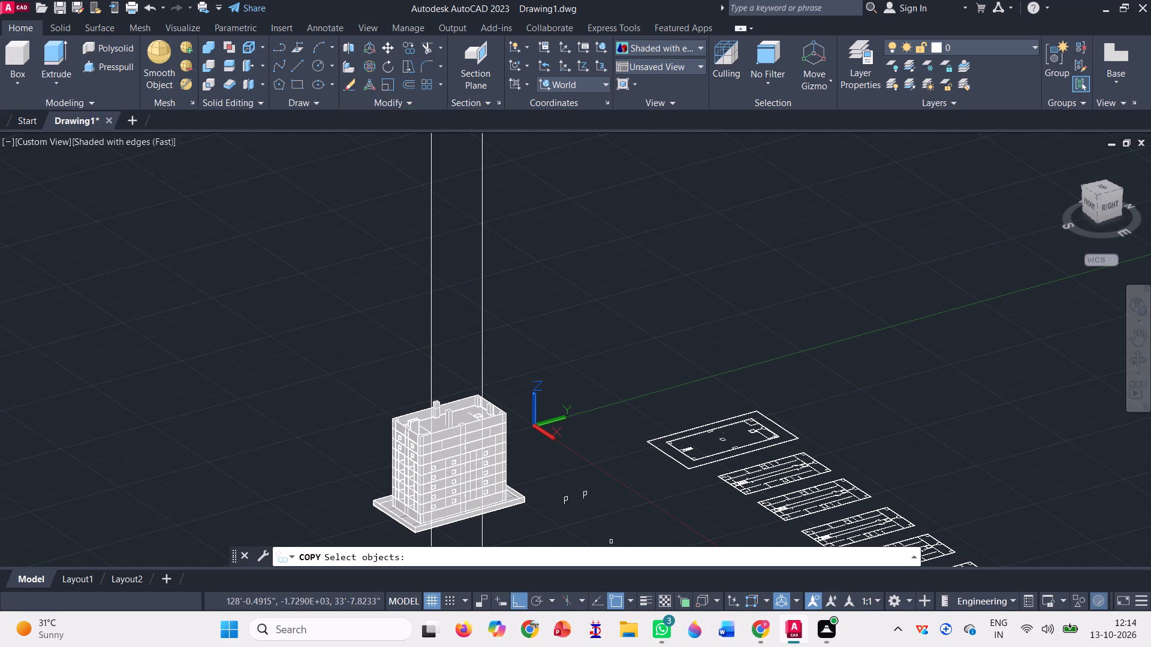
scroll(593, 540, "up", 3)
scroll(555, 442, "up", 1)
left_click(620, 410)
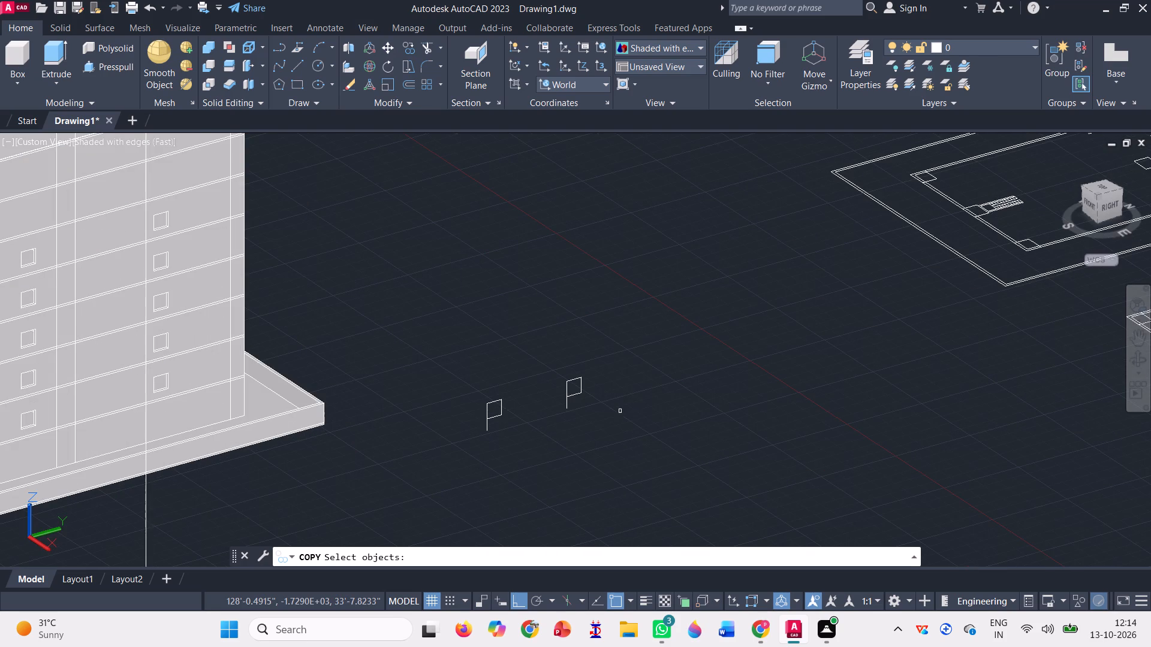
left_click(500, 365)
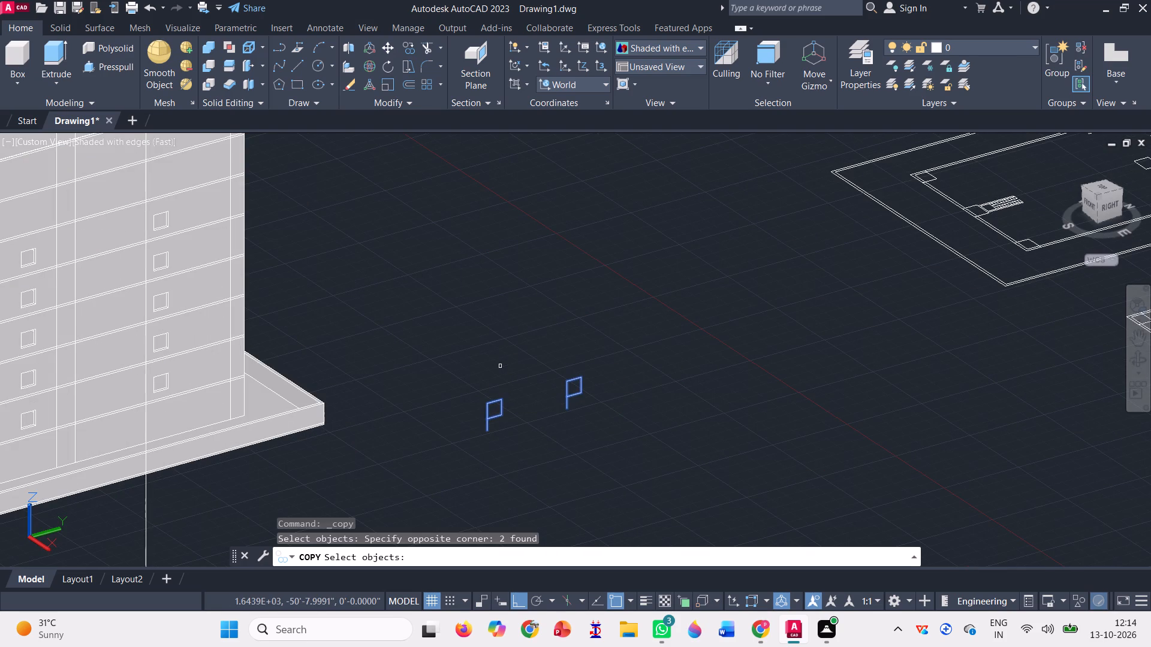
key("space")
scroll(486, 448, "up", 2)
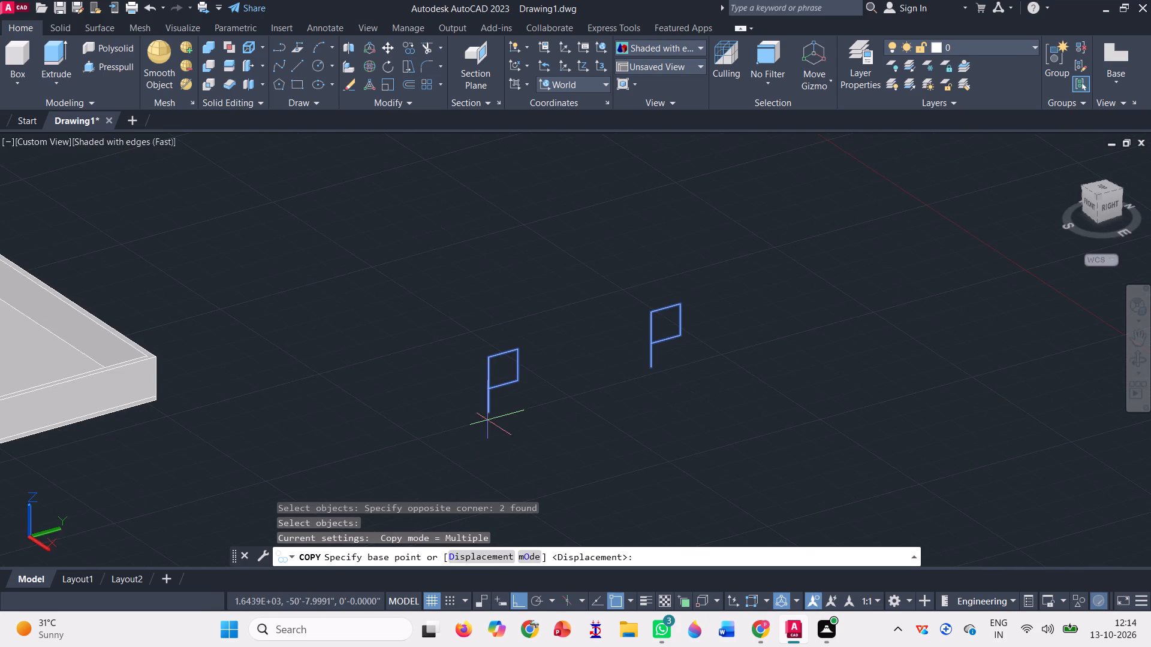
scroll(490, 410, "up", 3)
left_click(490, 408)
scroll(623, 358, "down", 5)
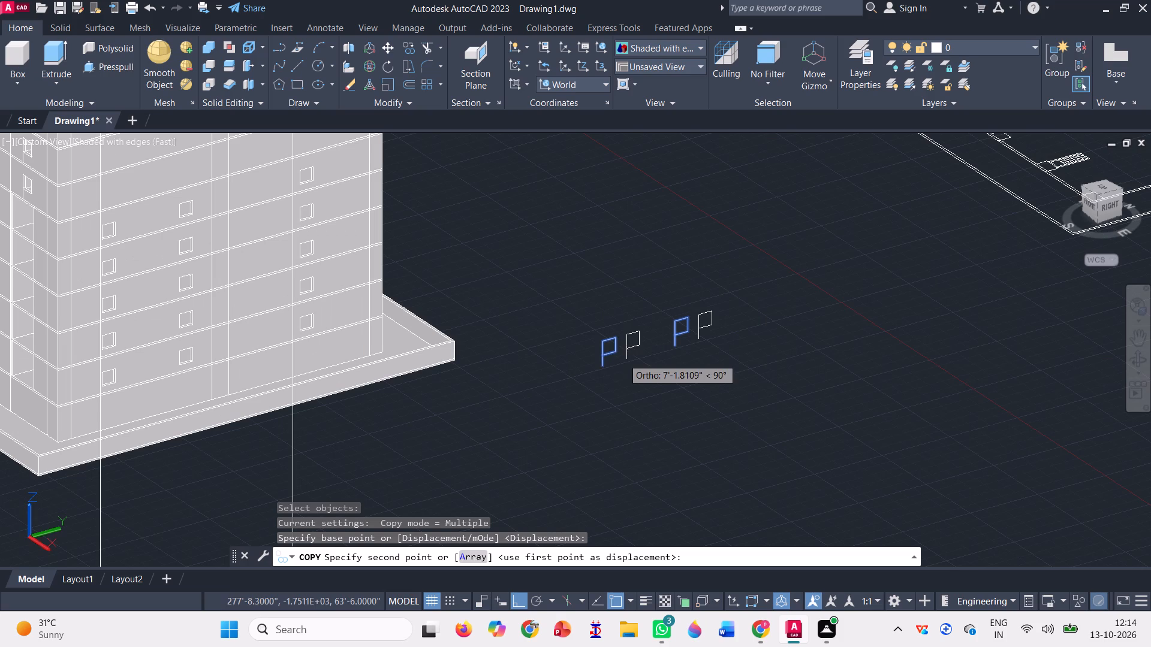
scroll(631, 391, "down", 1)
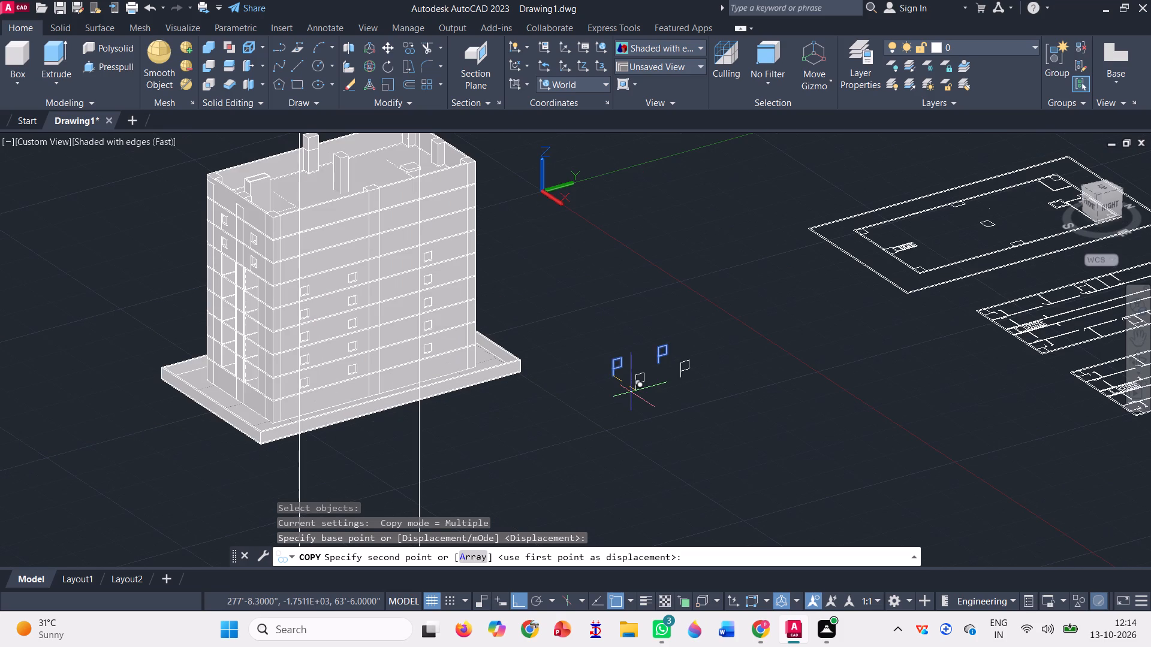
key("F8")
scroll(329, 264, "up", 3)
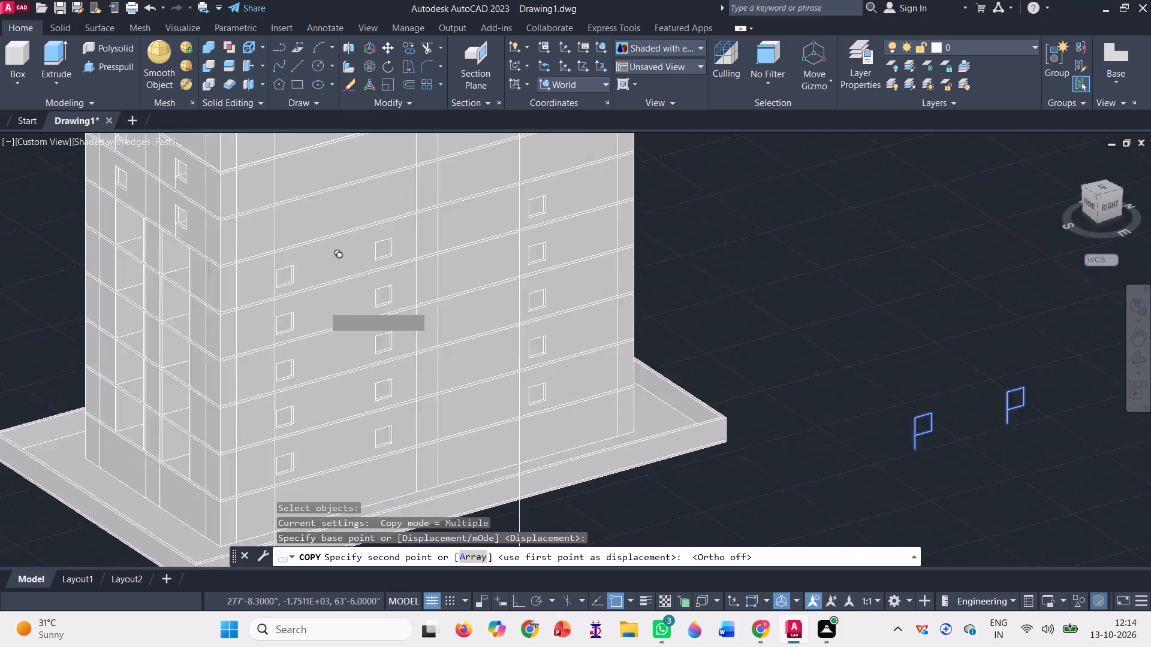
scroll(248, 202, "up", 6)
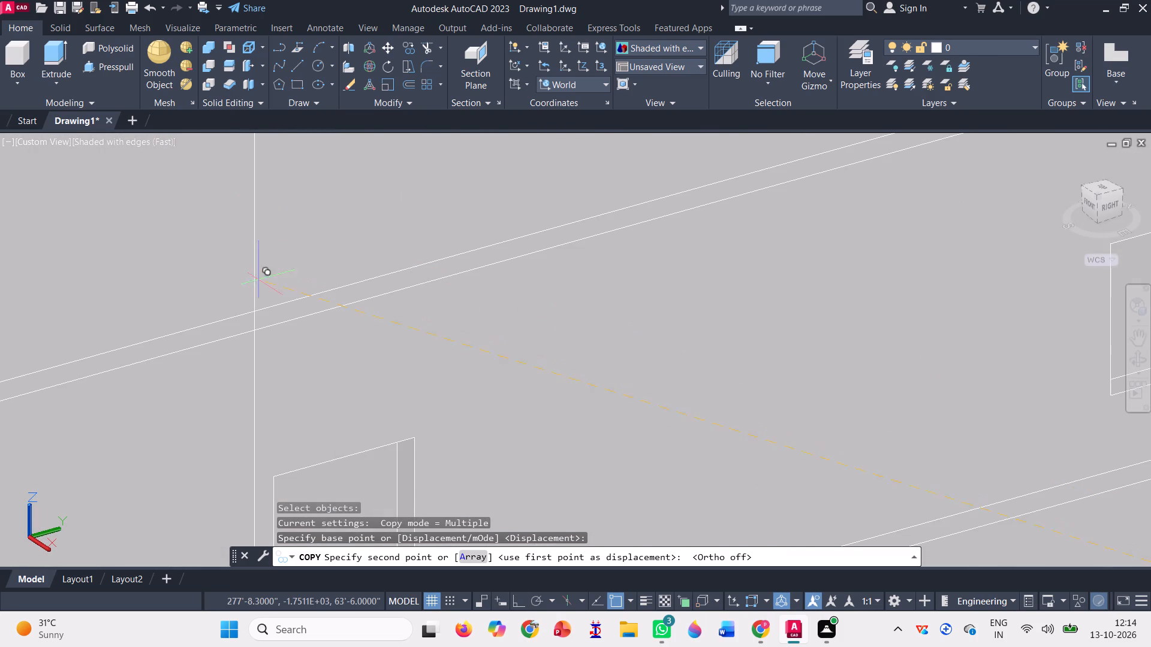
left_click(253, 307)
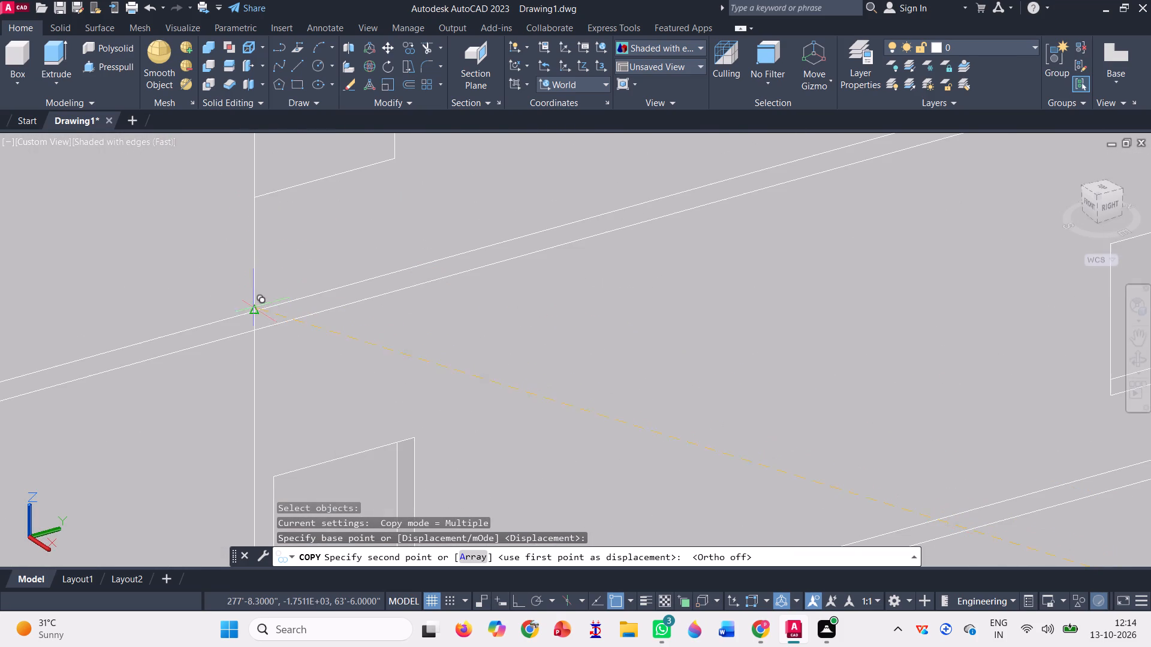
Place another copy of the flag pair one storey higher, where the southern construction line meets the top storey's floor line.
scroll(253, 307, "down", 3)
scroll(447, 400, "down", 4)
scroll(440, 345, "up", 3)
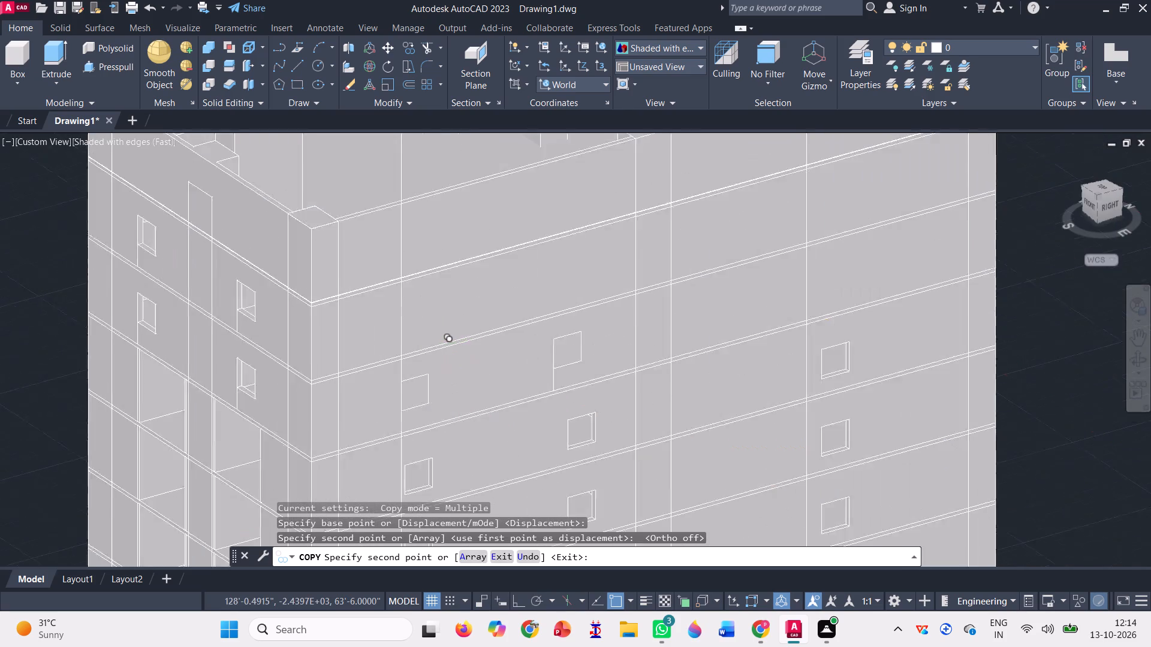
scroll(394, 337, "up", 3)
scroll(370, 414, "up", 3)
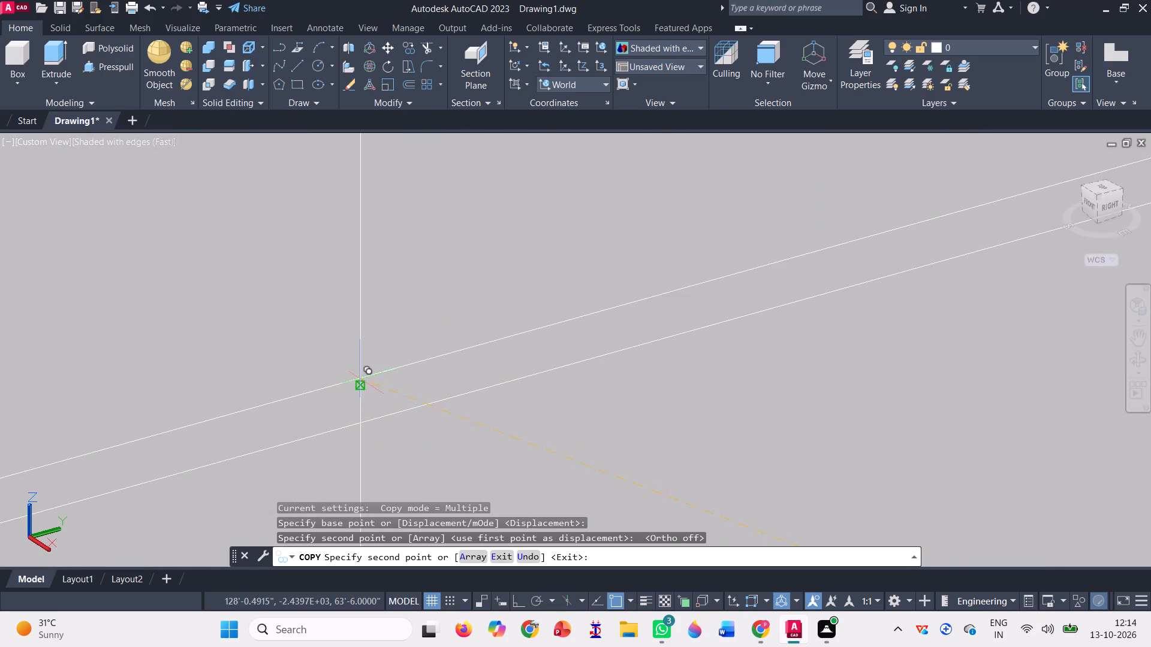
scroll(360, 378, "up", 3)
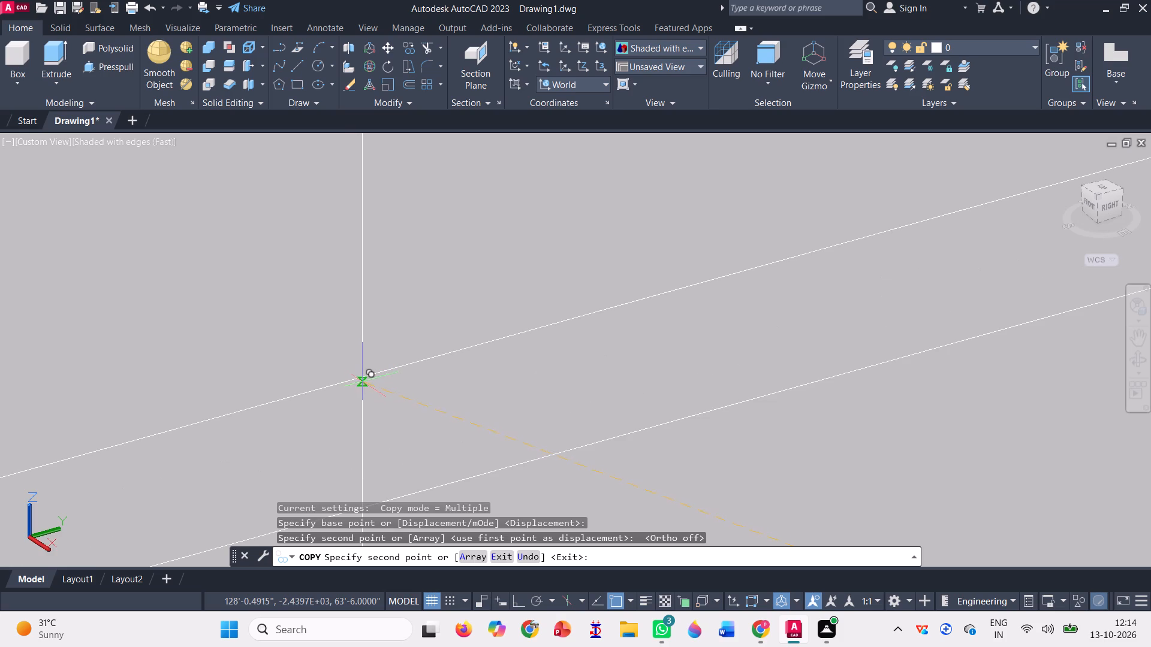
left_click(362, 374)
Place a copy of the flag pair where the northern construction line meets the top storey's floor line.
scroll(291, 407, "down", 3)
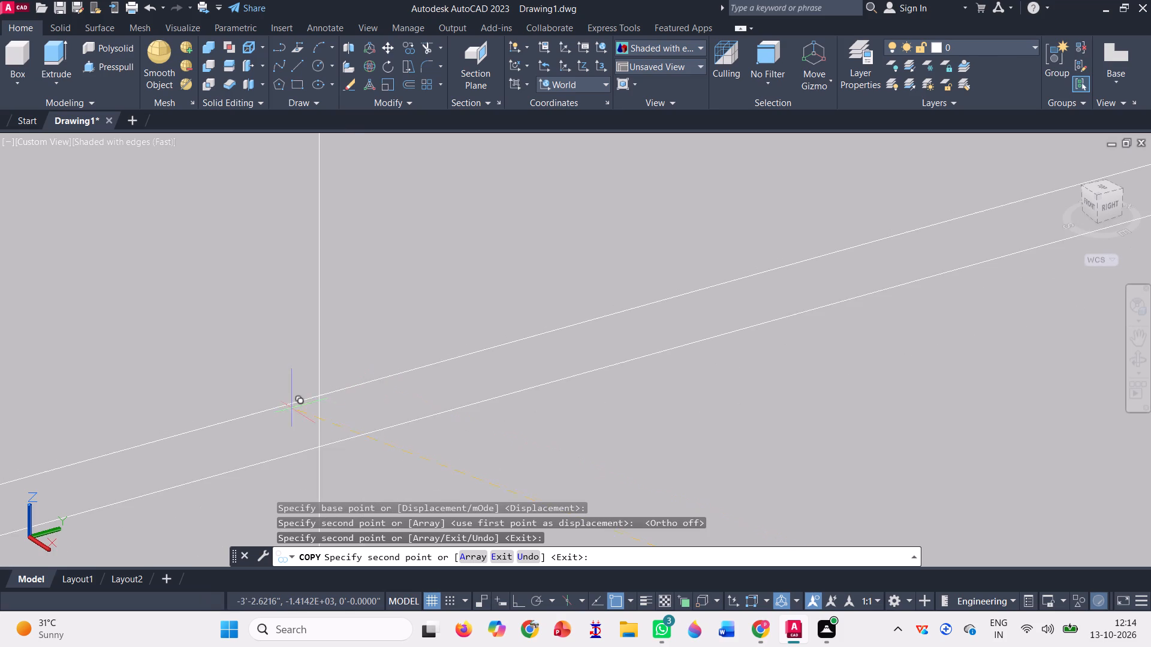
scroll(414, 410, "down", 8)
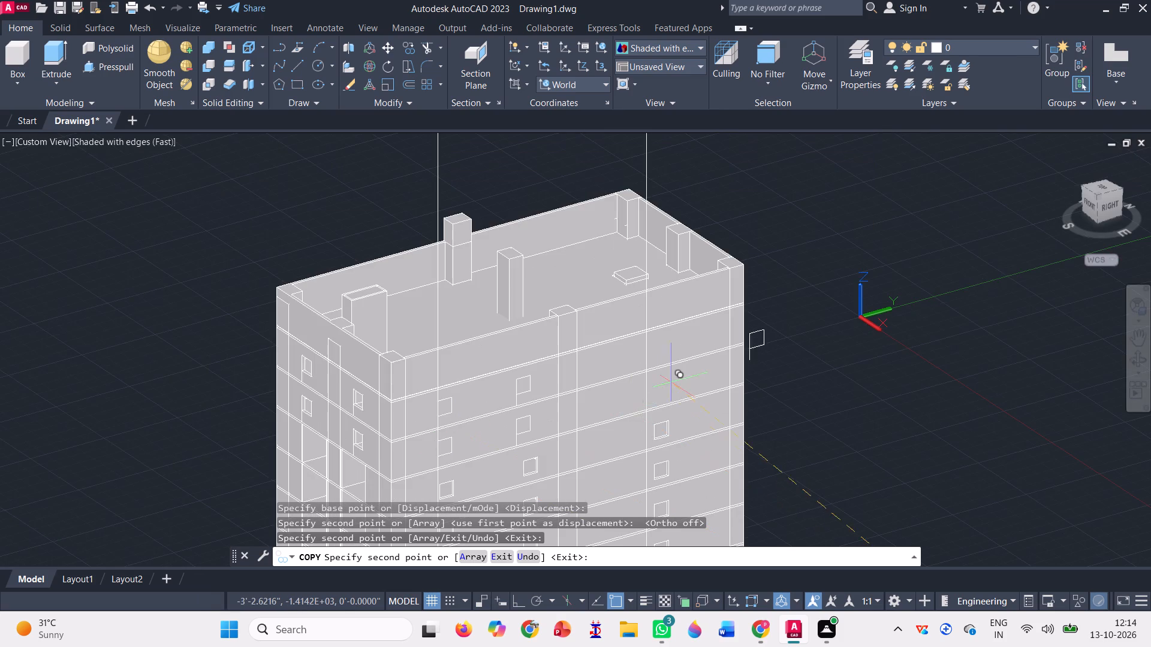
scroll(696, 362, "up", 3)
scroll(637, 323, "up", 4)
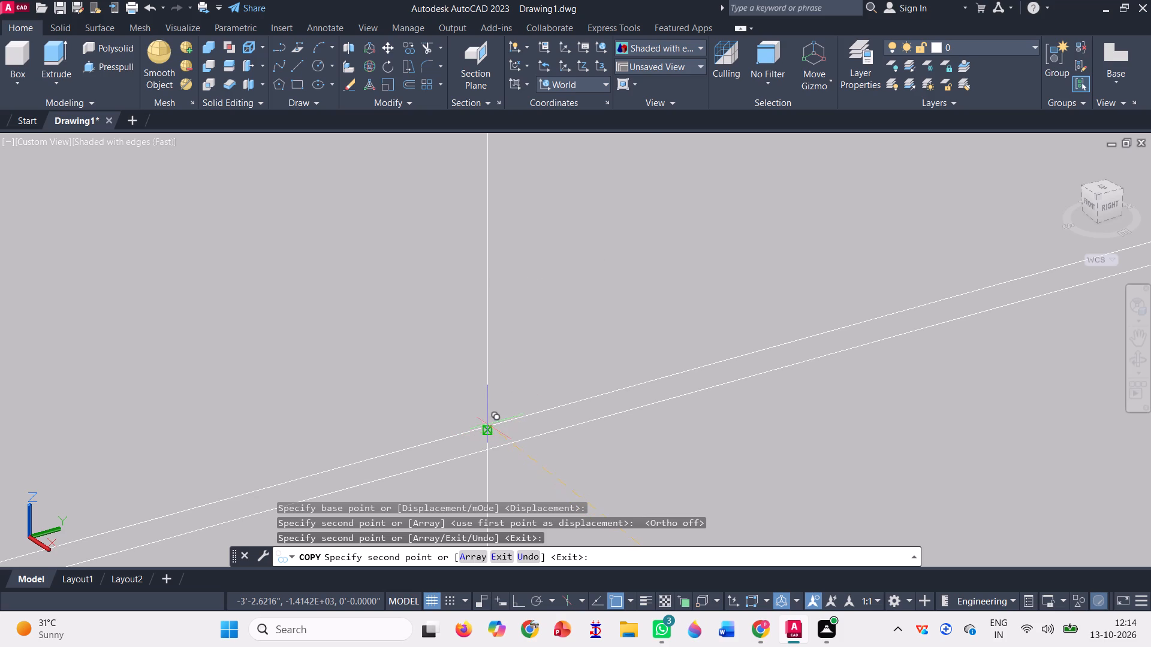
left_click(487, 421)
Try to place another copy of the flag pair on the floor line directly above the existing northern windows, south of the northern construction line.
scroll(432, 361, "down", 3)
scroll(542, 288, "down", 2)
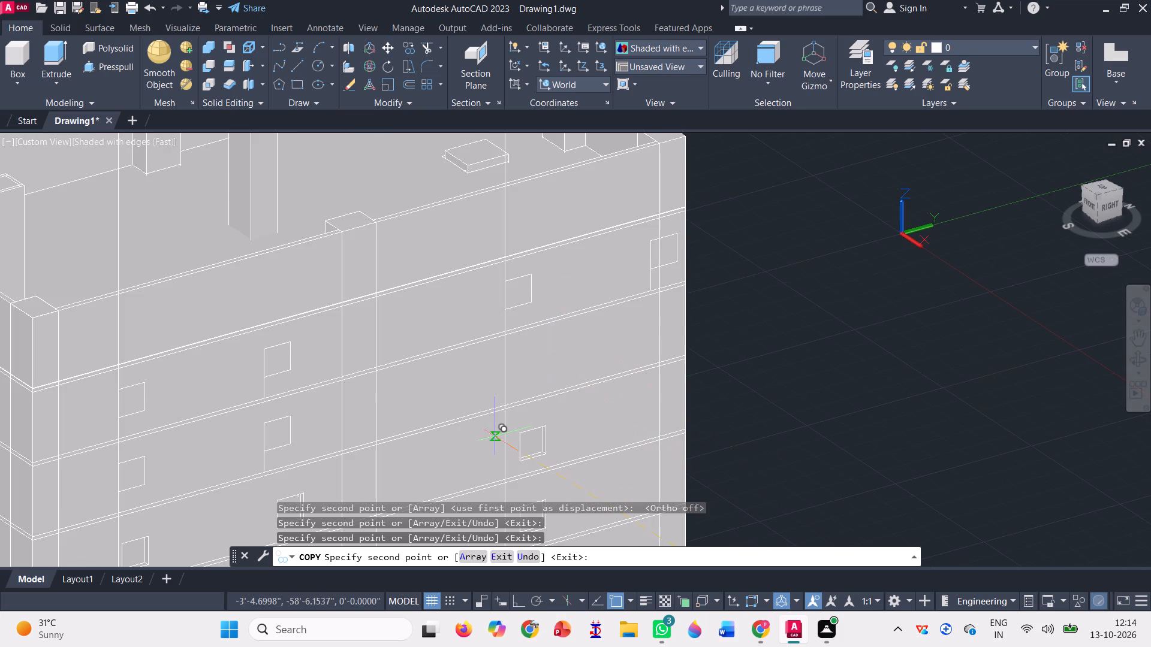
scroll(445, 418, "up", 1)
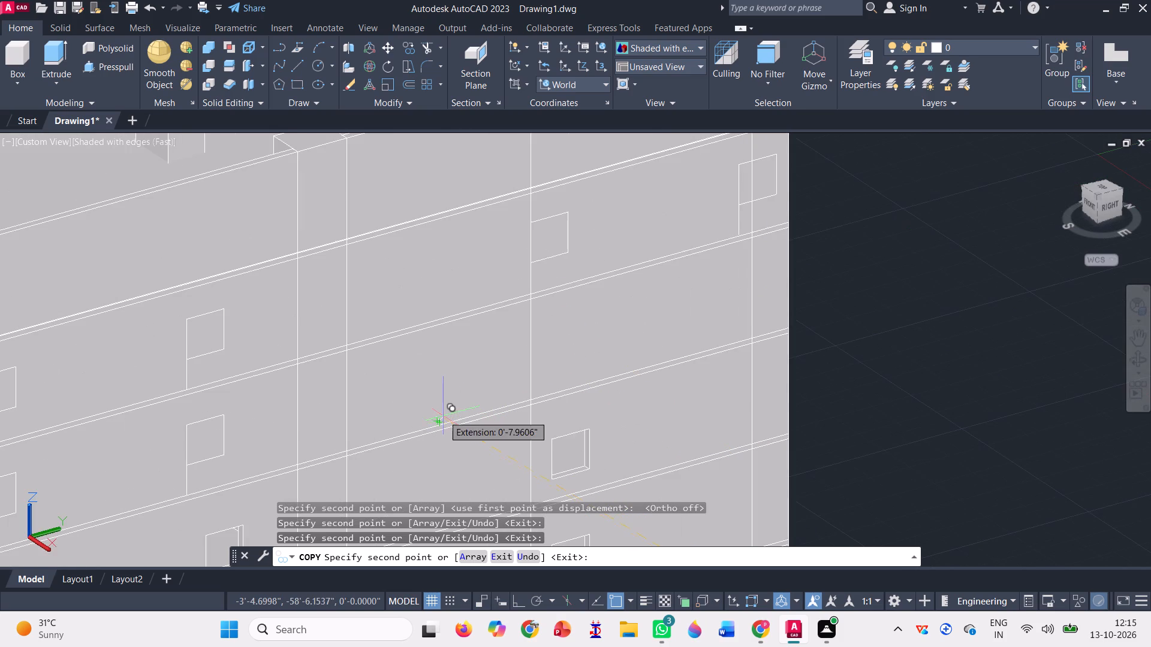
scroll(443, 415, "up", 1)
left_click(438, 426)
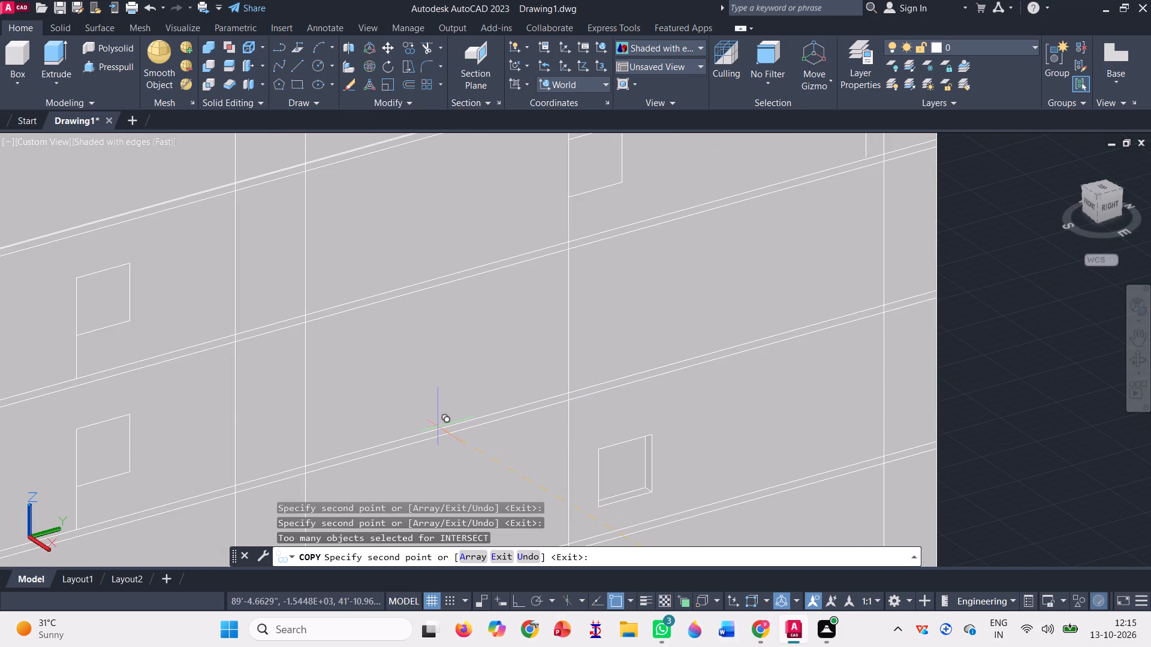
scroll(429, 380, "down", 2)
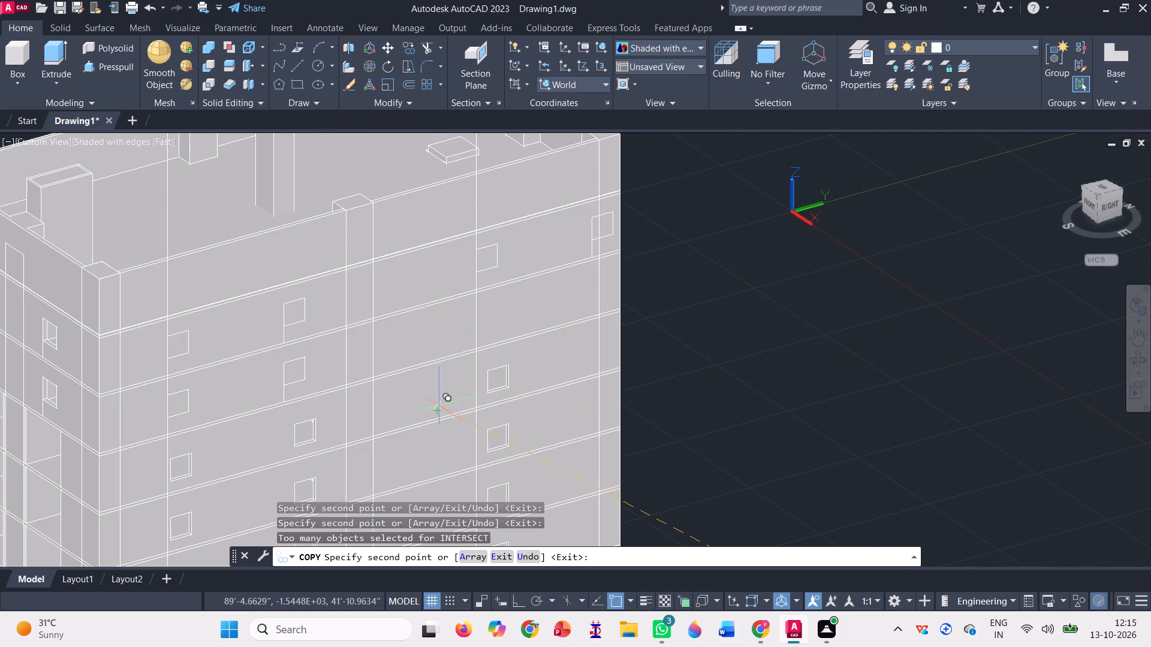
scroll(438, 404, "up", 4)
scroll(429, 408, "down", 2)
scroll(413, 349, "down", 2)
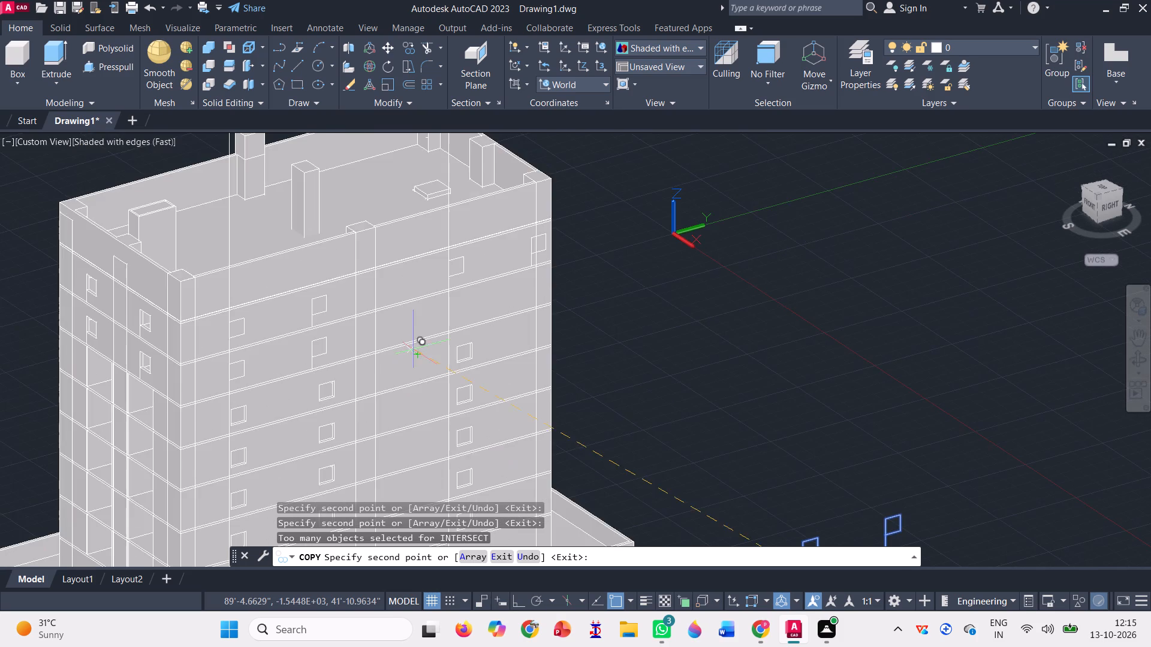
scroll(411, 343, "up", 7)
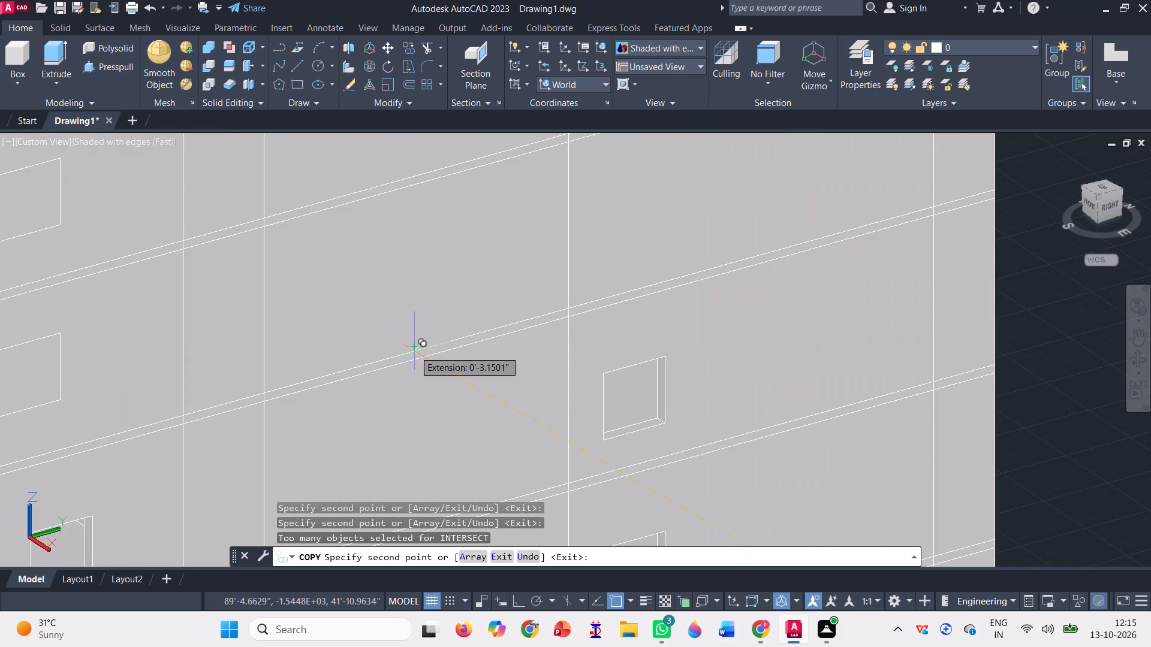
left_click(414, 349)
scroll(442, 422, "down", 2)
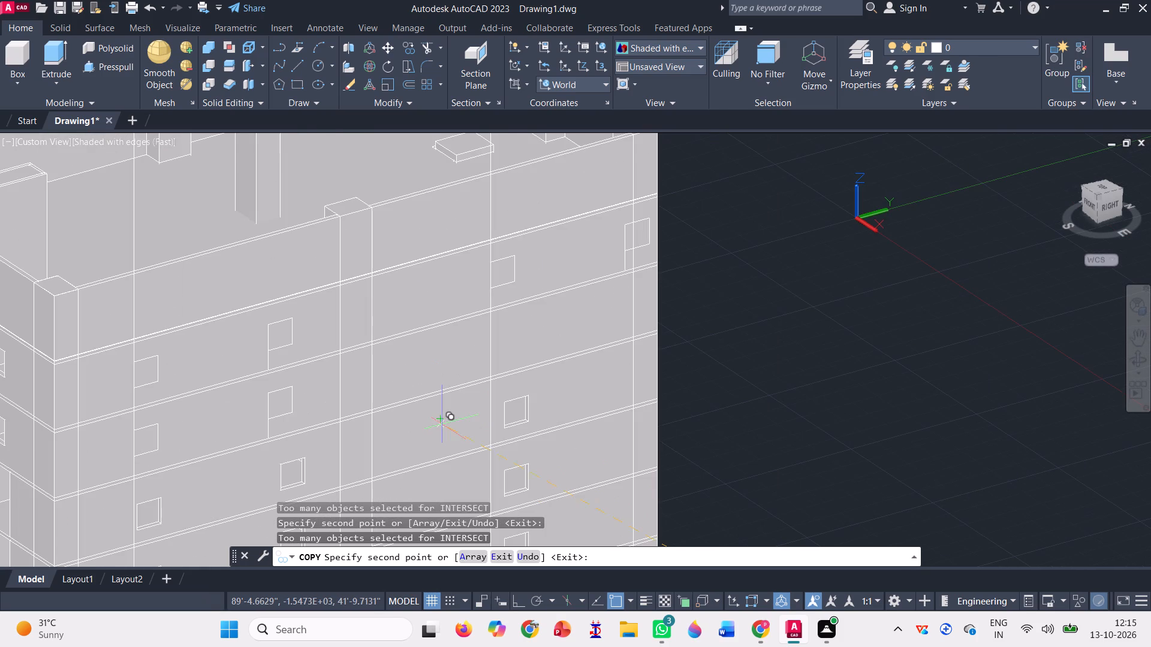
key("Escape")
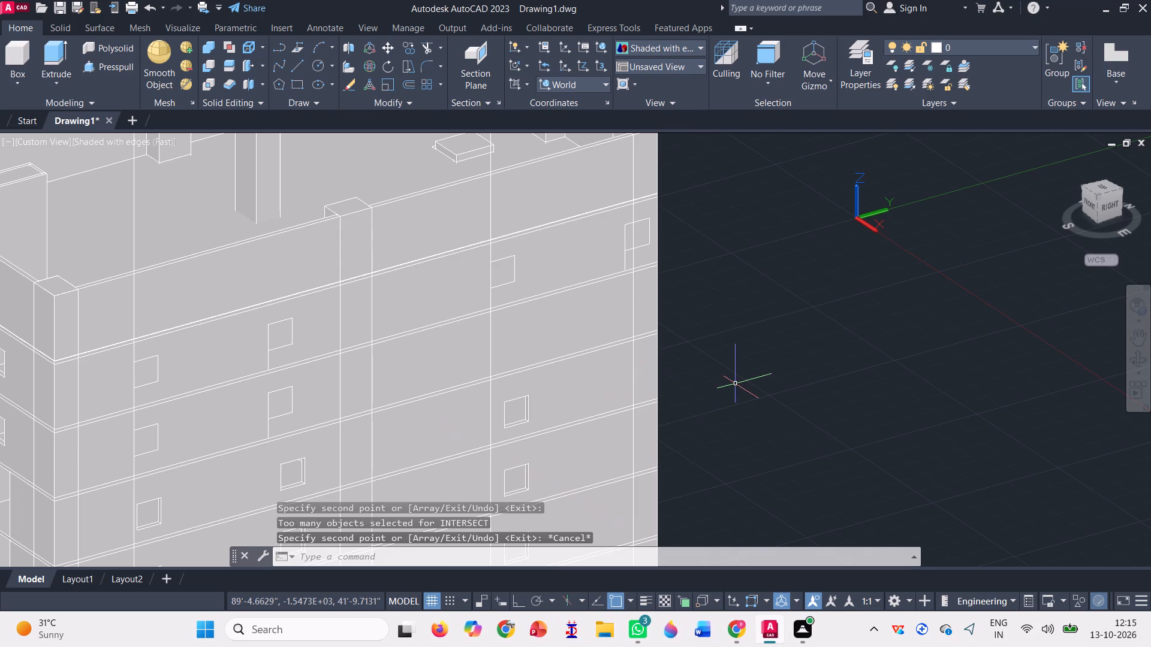
Shift the northern construction line north along the east wall, clear of the top-storey flag and just past the existing windows' north edges.
scroll(765, 343, "down", 2)
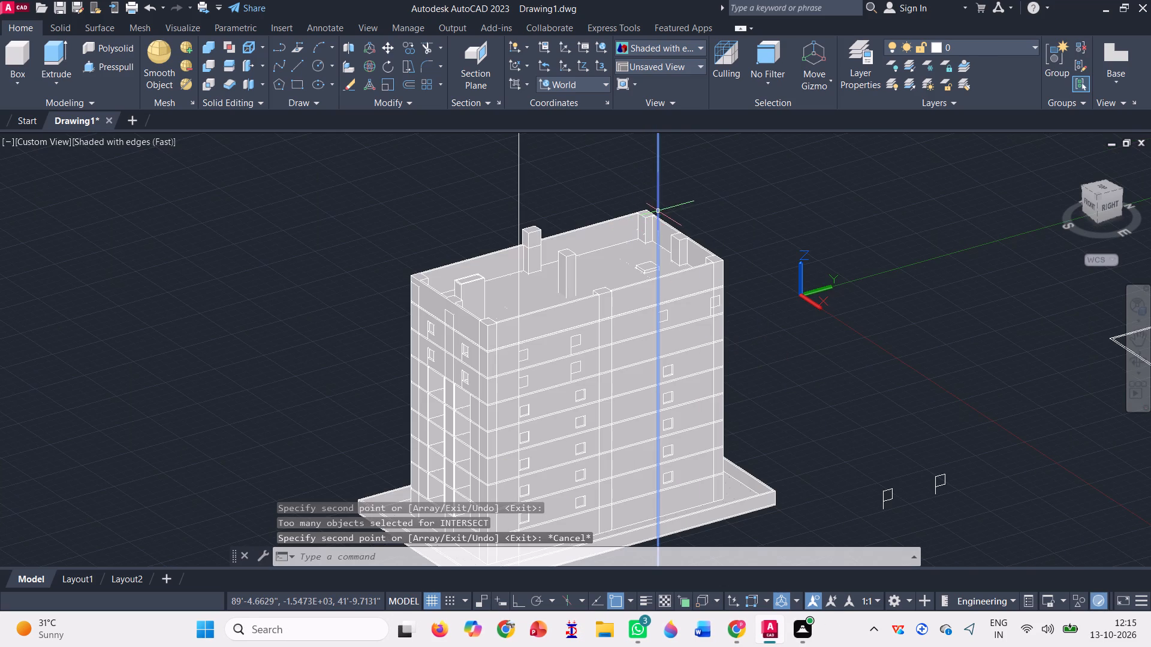
left_click(657, 207)
scroll(675, 354, "up", 2)
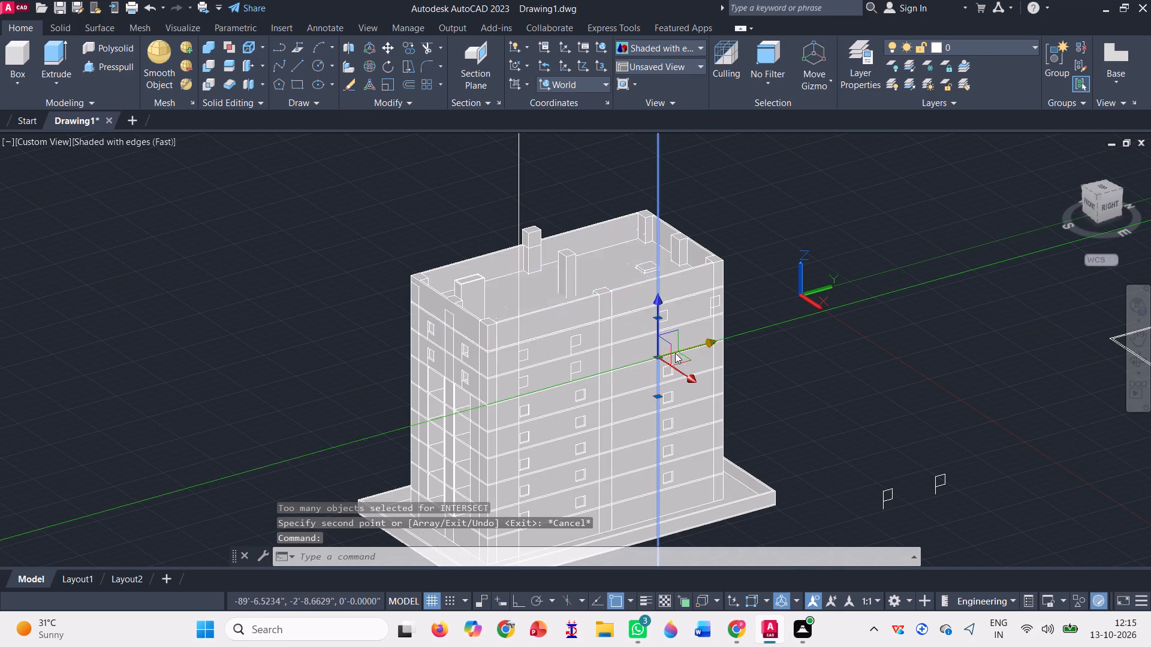
scroll(675, 353, "up", 1)
left_click_drag(695, 344, 640, 359)
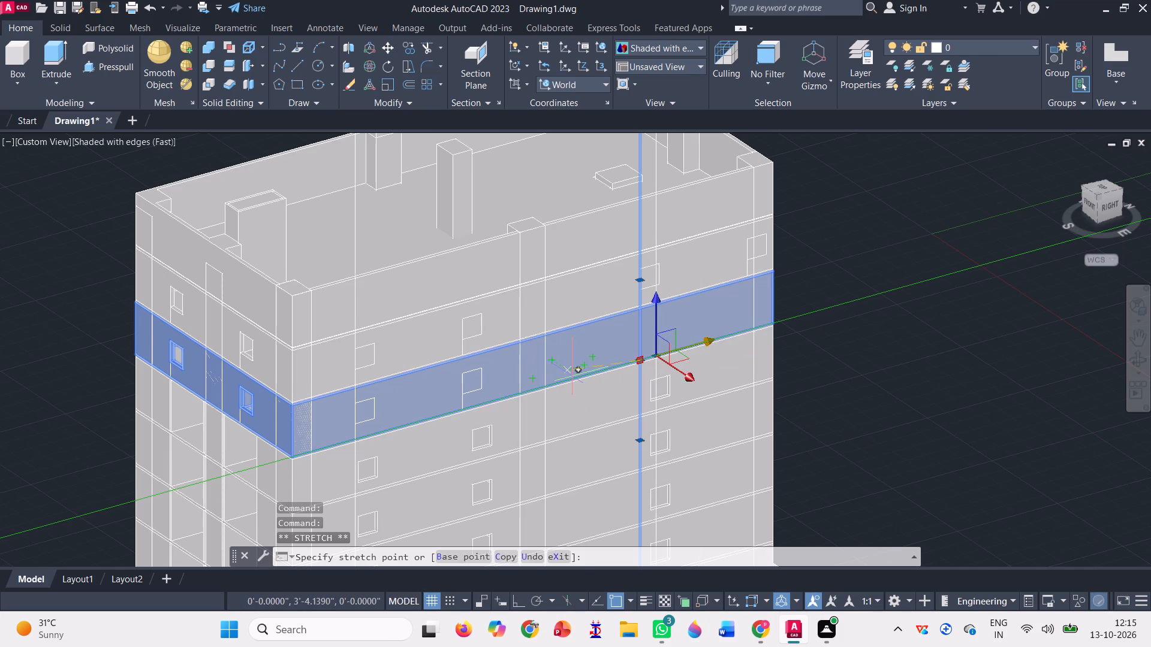
scroll(574, 376, "up", 4)
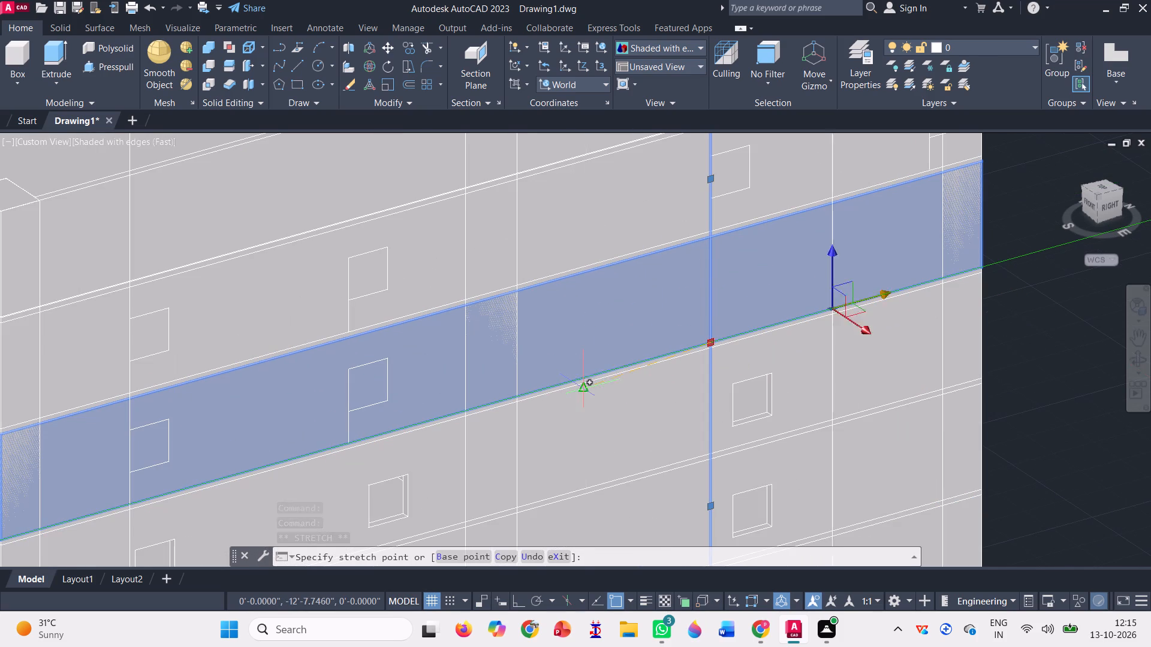
left_click(599, 376)
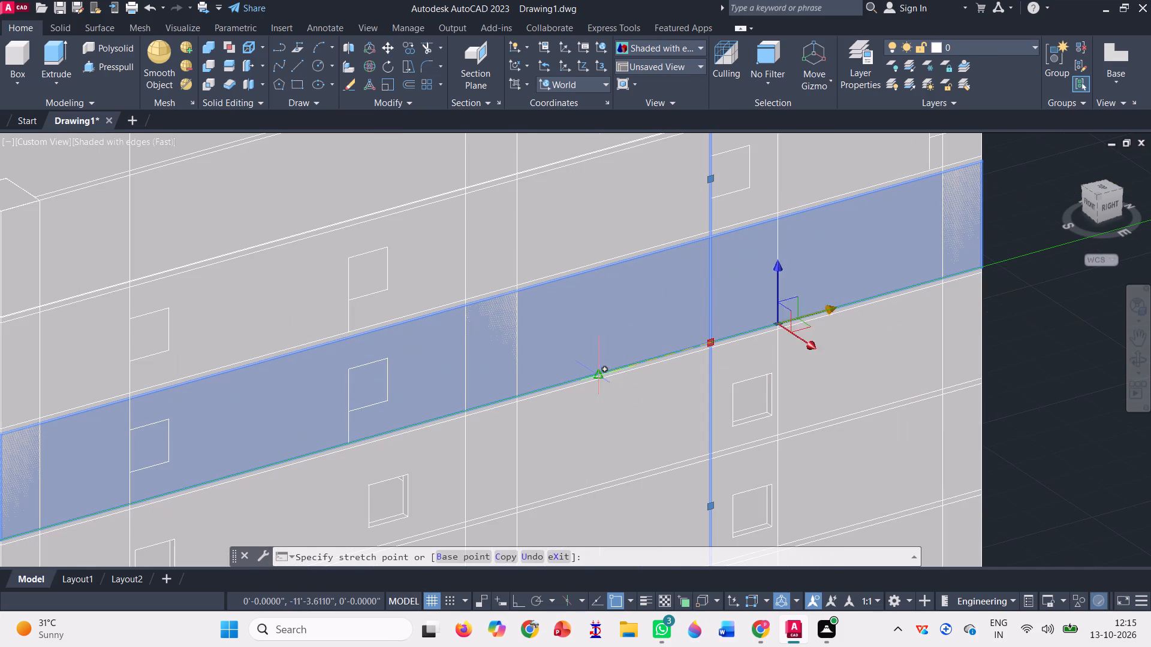
scroll(584, 384, "down", 2)
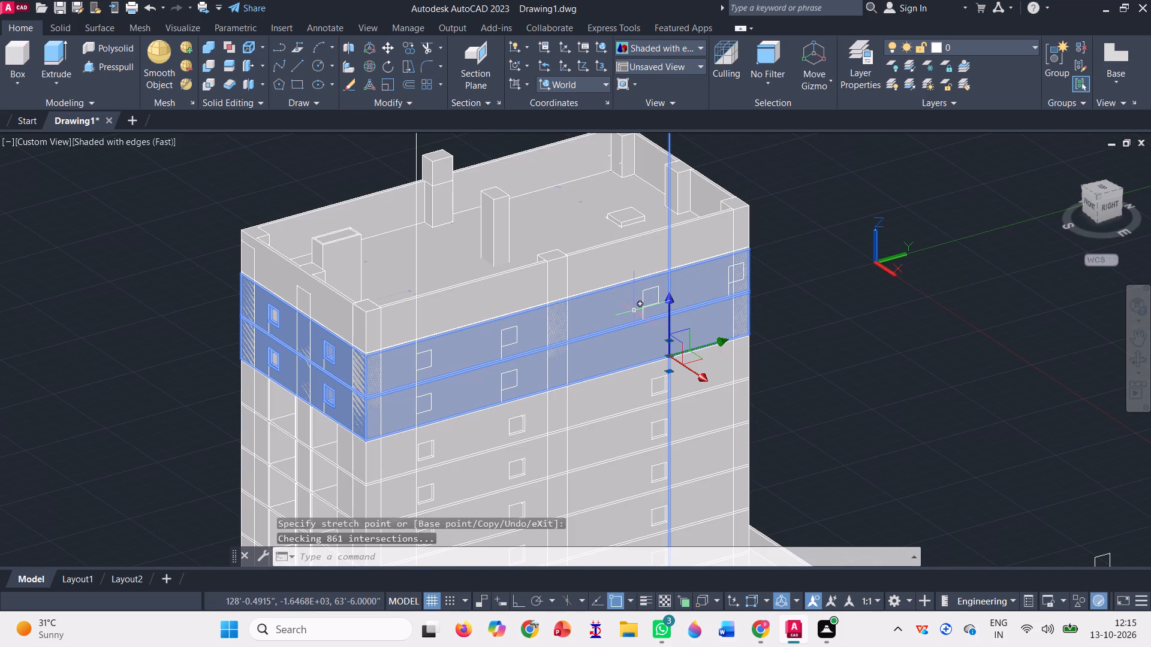
key("Escape")
scroll(632, 296, "up", 2)
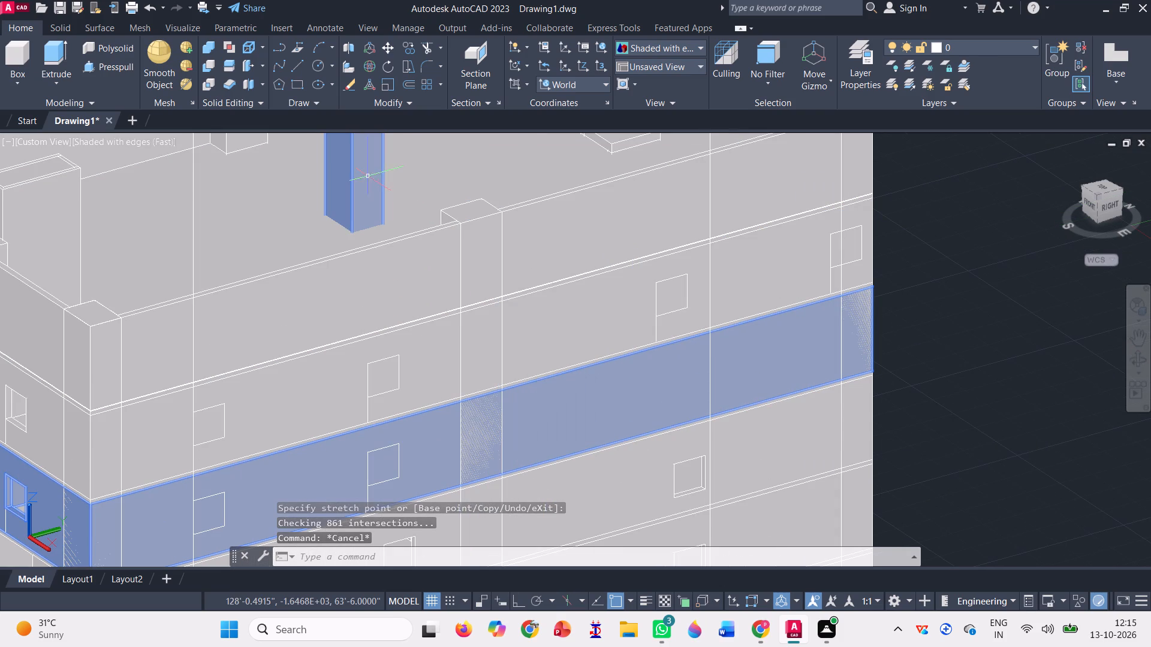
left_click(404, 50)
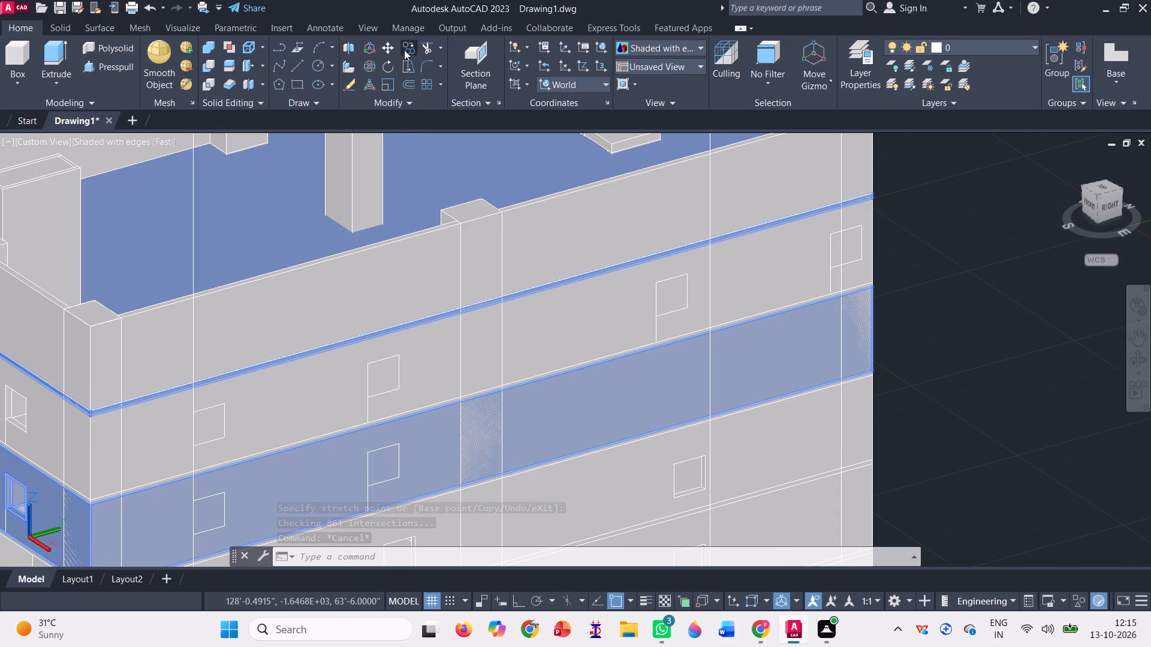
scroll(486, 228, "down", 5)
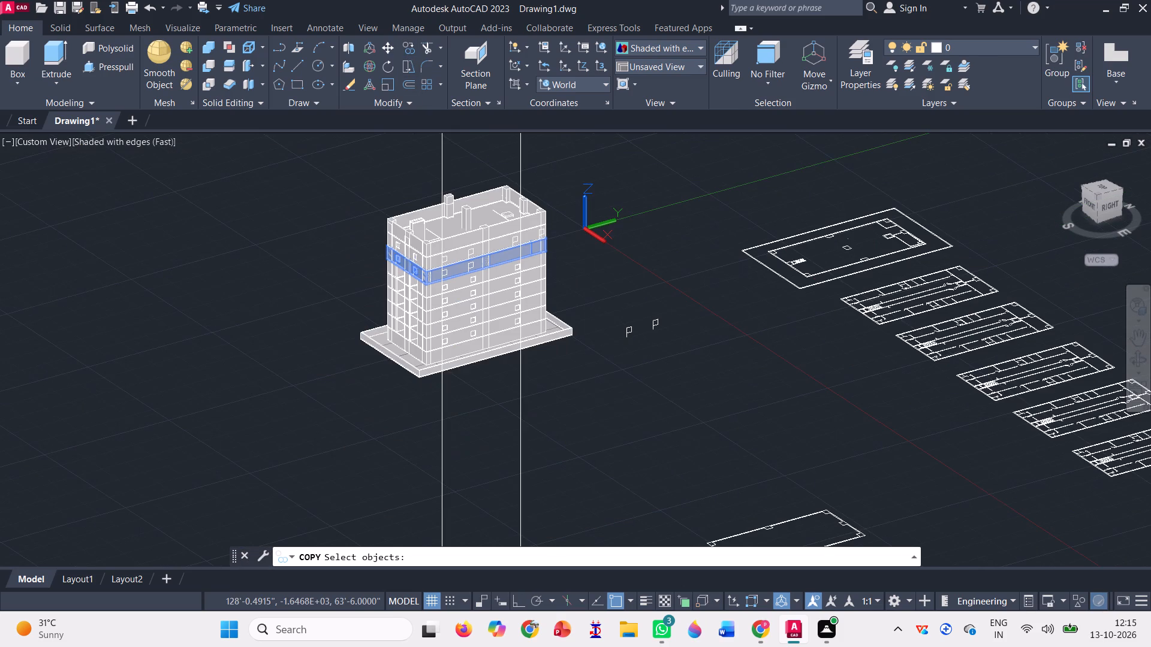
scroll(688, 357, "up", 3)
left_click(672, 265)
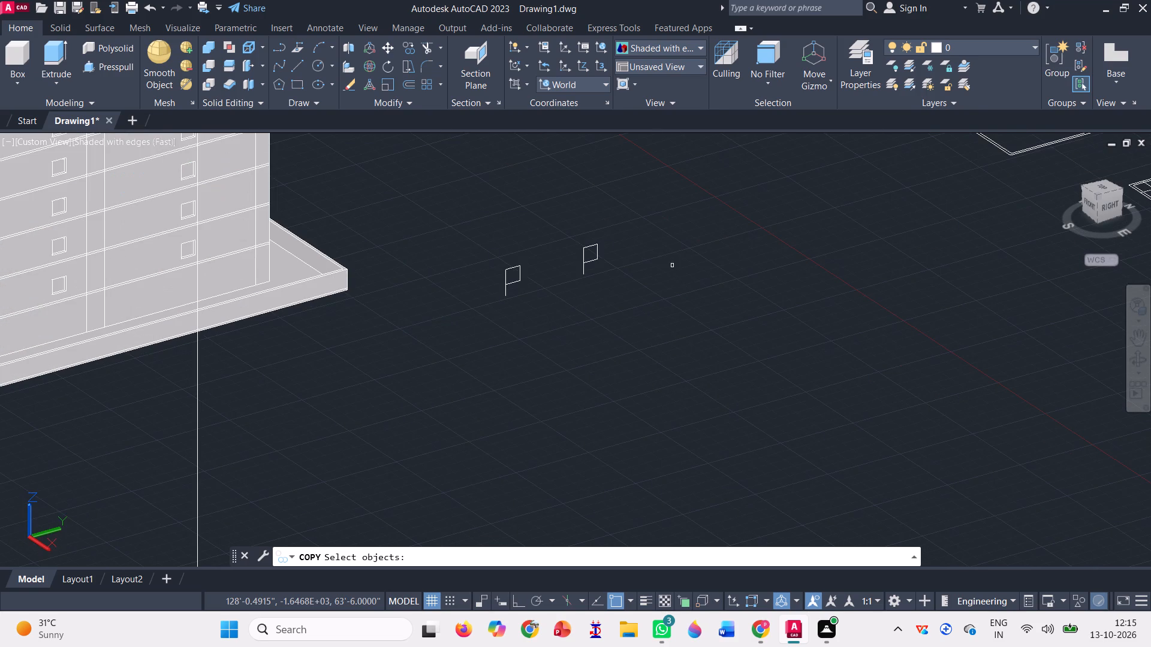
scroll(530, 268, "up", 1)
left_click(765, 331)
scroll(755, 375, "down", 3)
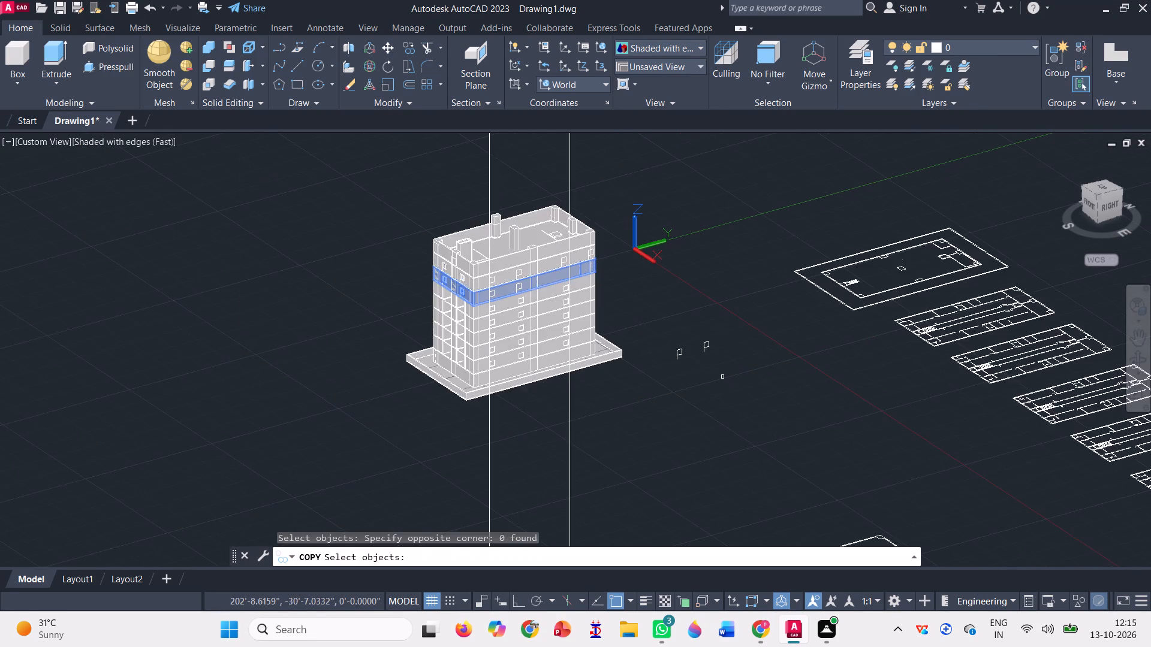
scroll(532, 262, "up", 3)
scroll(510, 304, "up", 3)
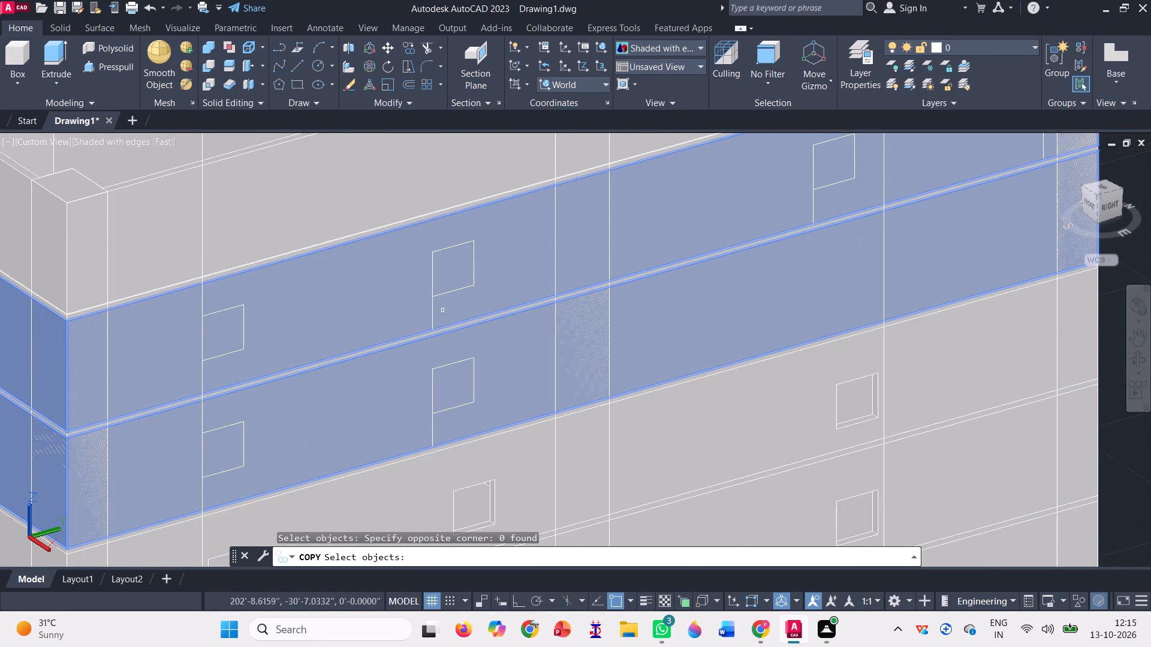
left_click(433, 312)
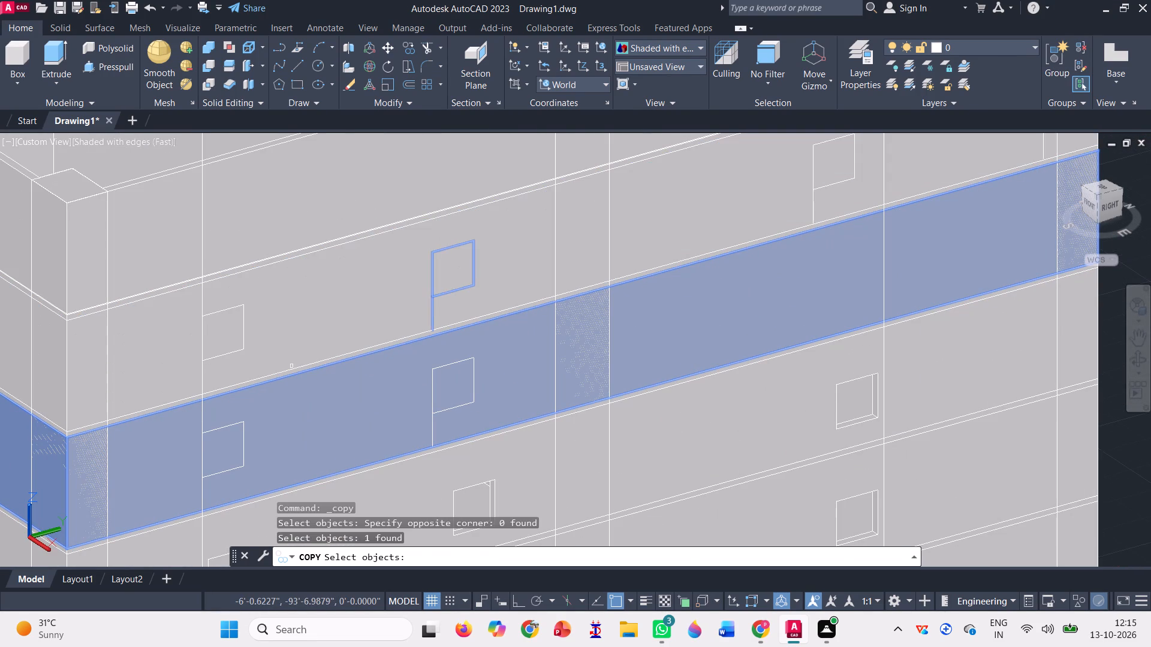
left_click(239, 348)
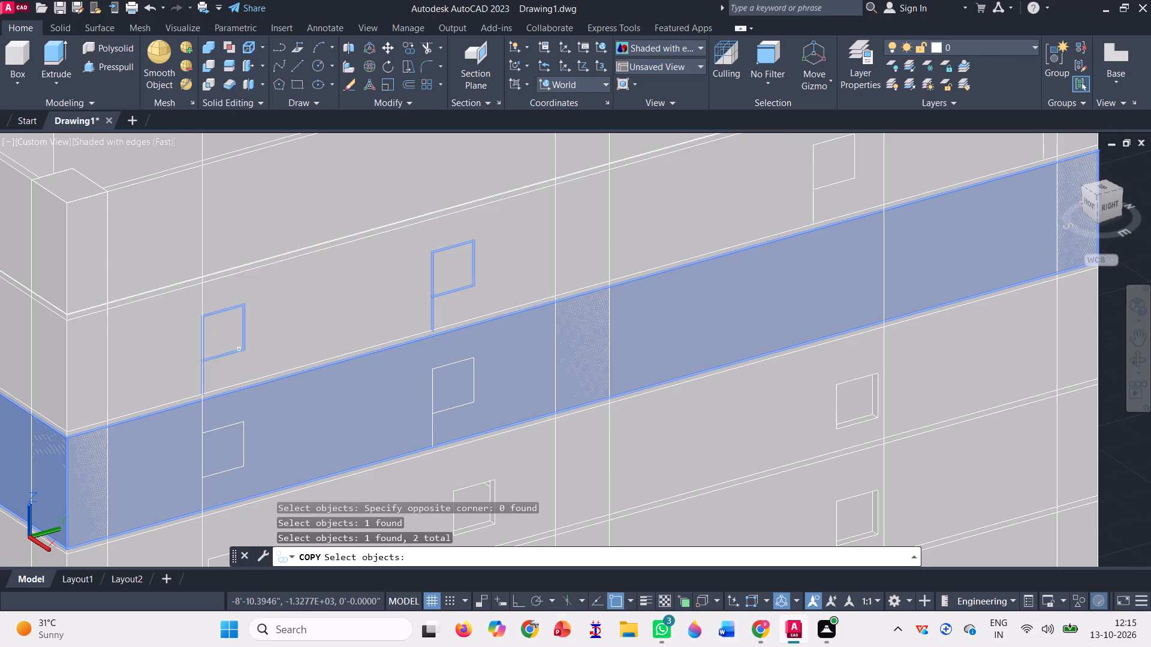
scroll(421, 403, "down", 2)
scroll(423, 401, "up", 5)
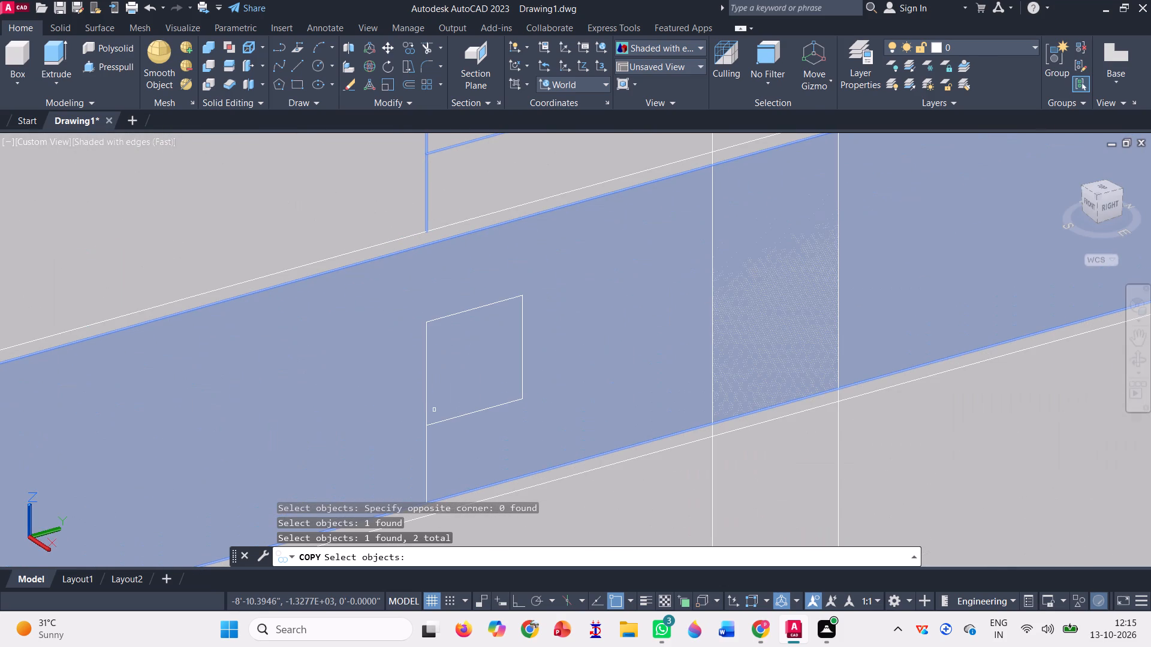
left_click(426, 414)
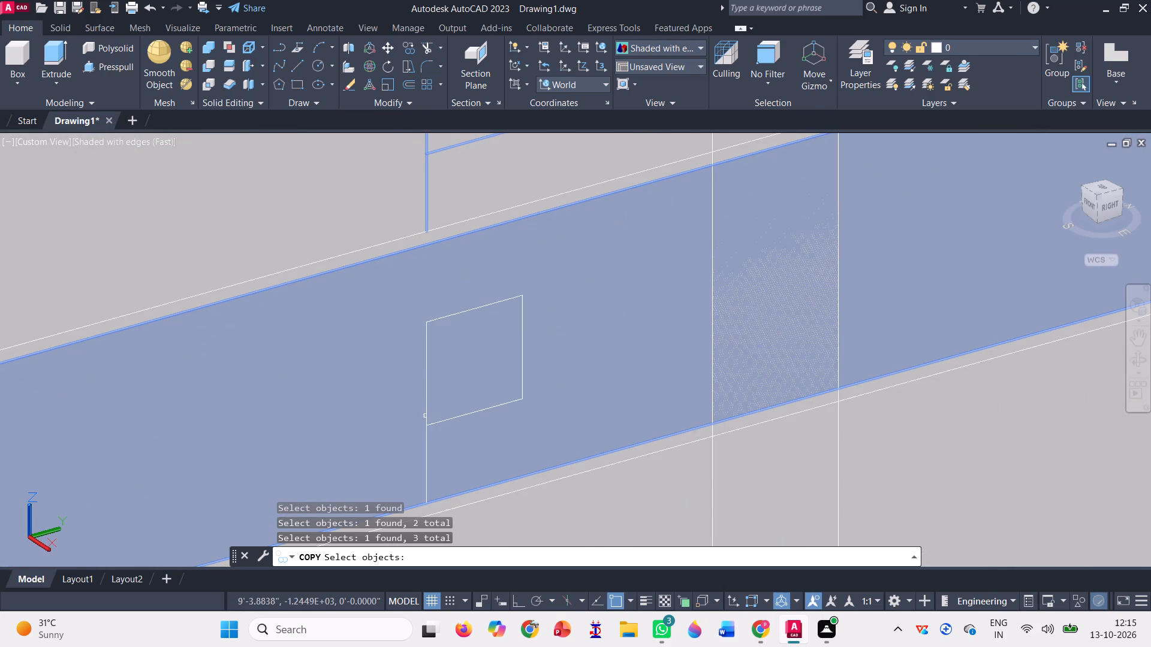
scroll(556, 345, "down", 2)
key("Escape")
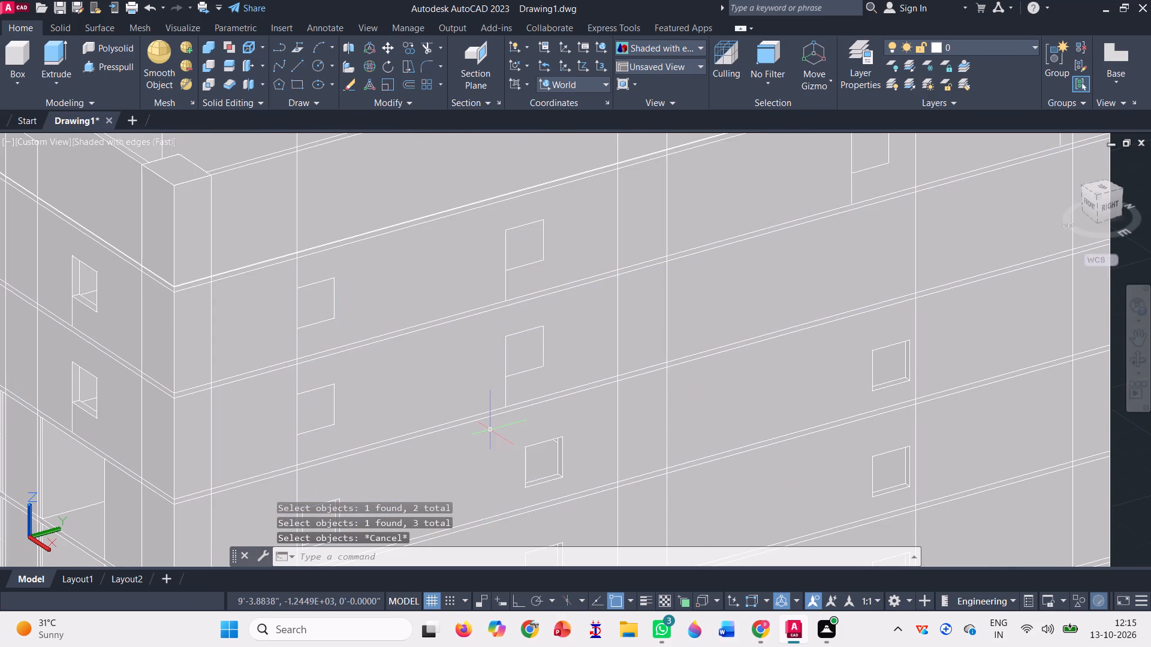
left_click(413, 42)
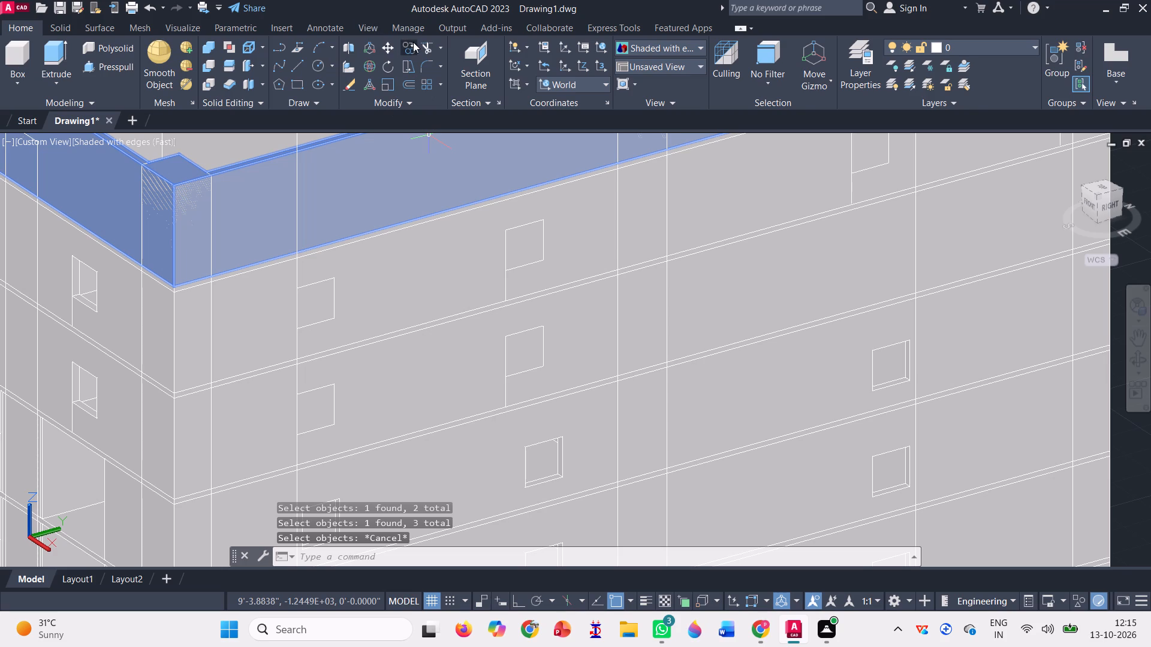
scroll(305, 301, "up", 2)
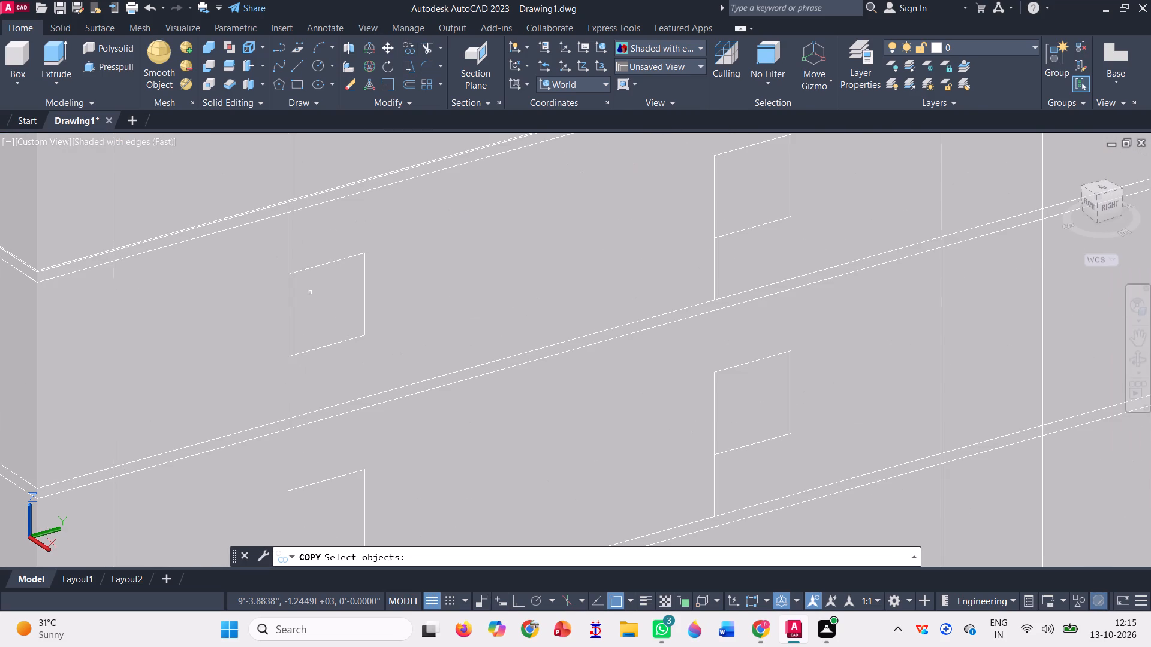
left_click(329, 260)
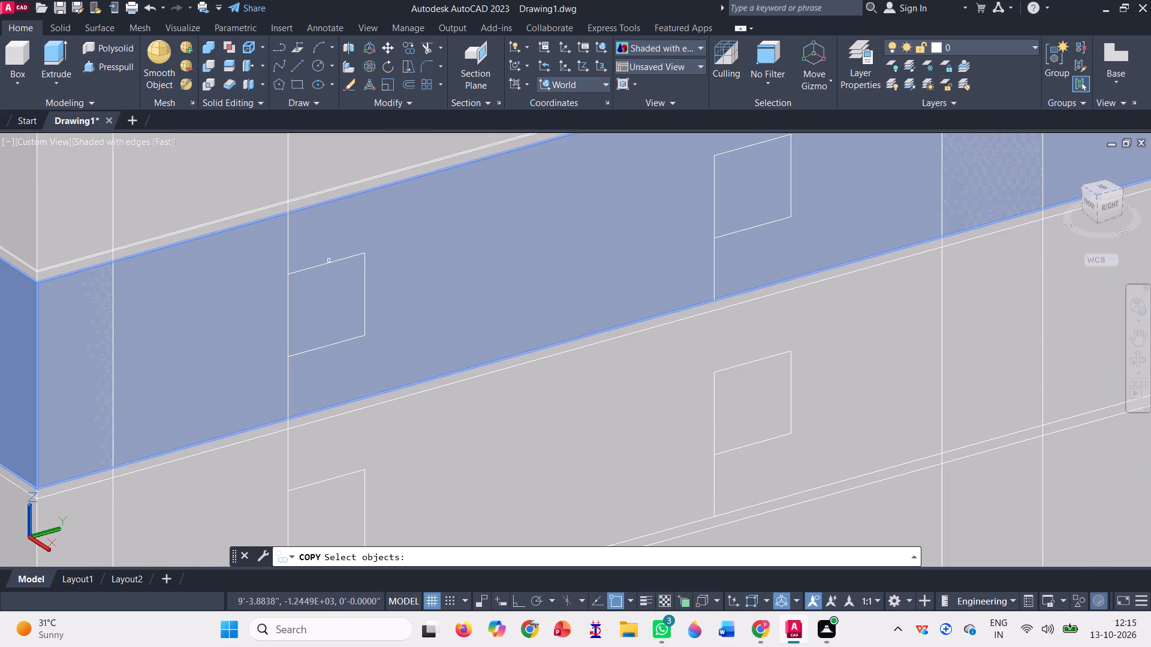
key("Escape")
Try to copy the two northern flag outlines on the top storey, using the foot of the more southern flag.
scroll(366, 318, "down", 2)
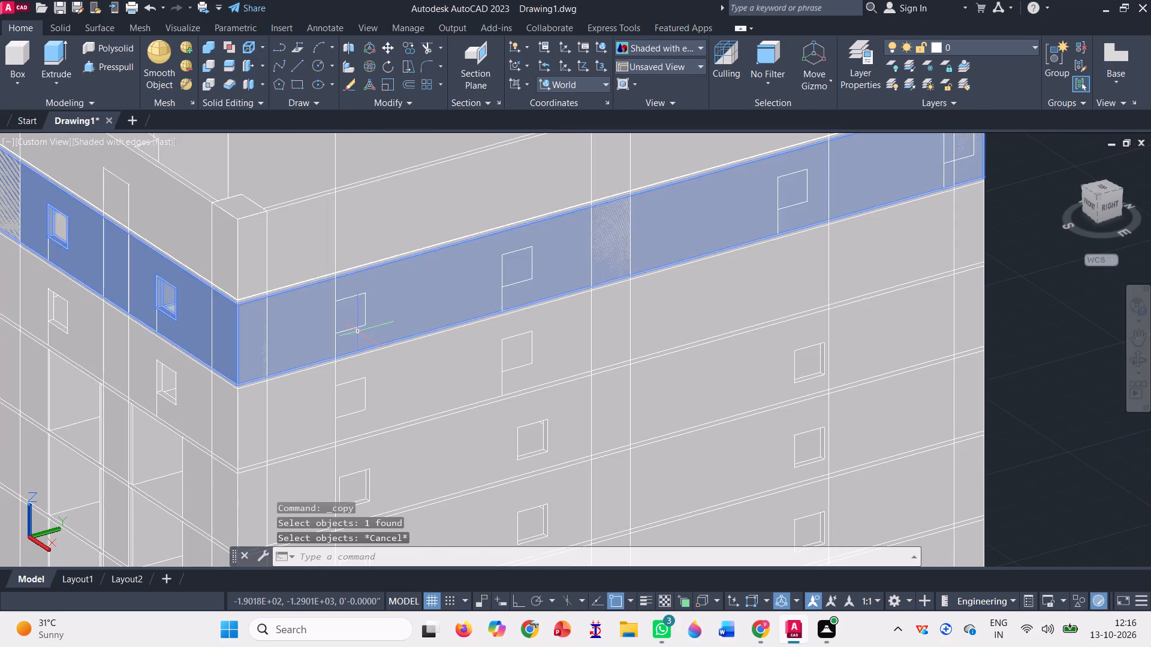
scroll(357, 330, "down", 2)
scroll(388, 312, "up", 1)
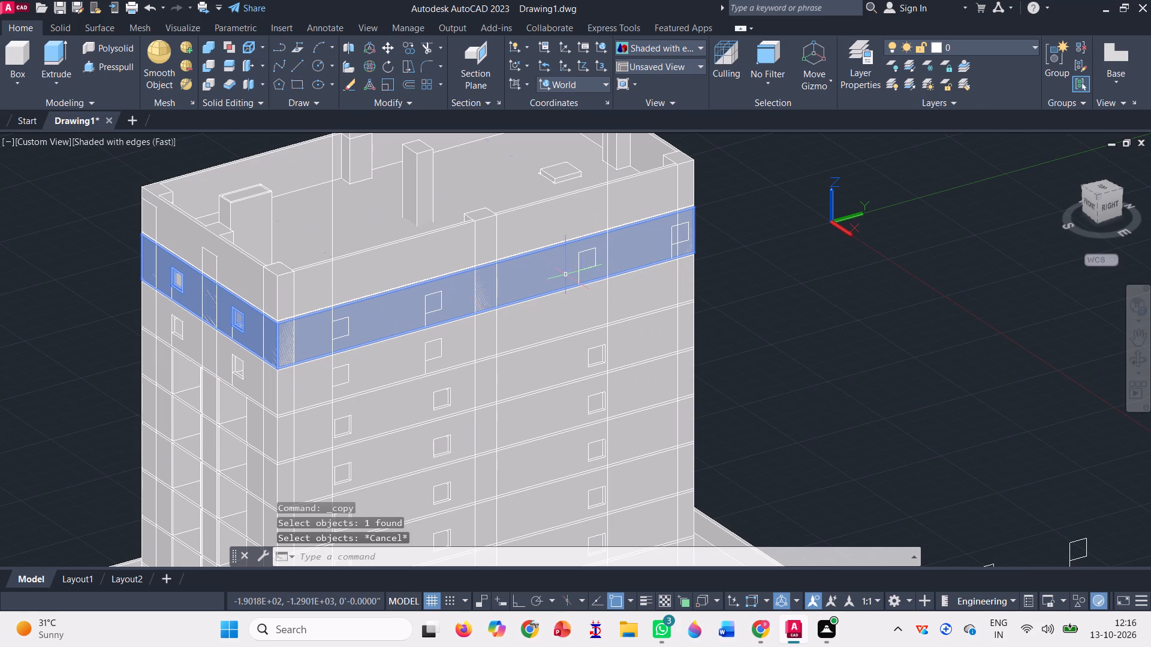
scroll(608, 240, "up", 4)
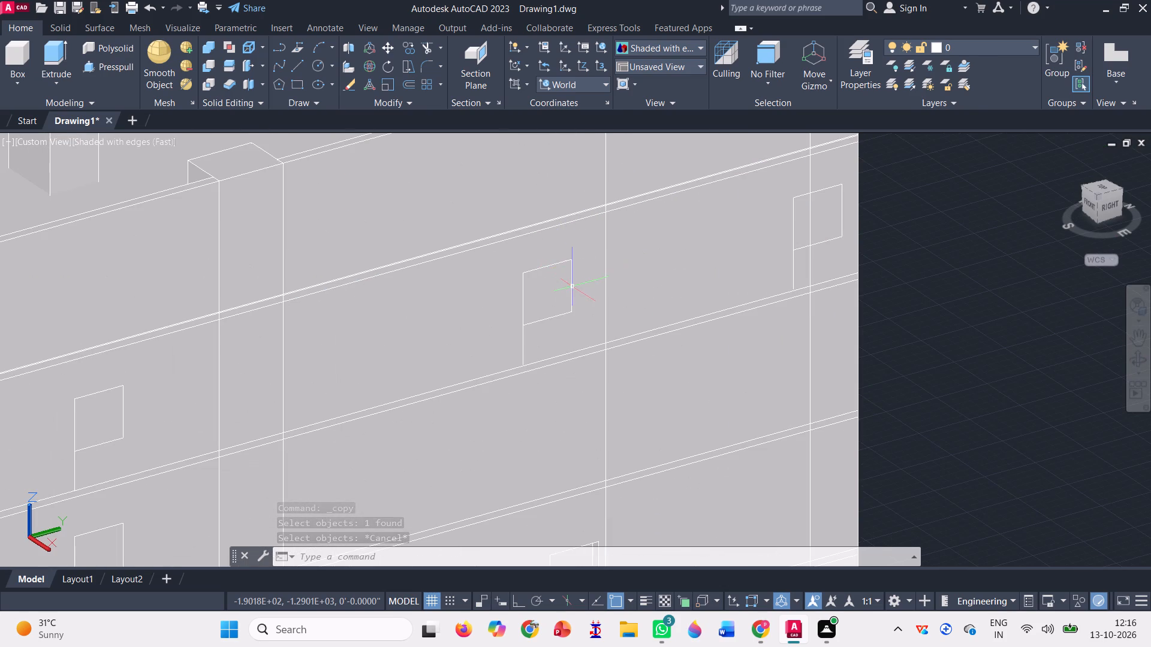
left_click(571, 280)
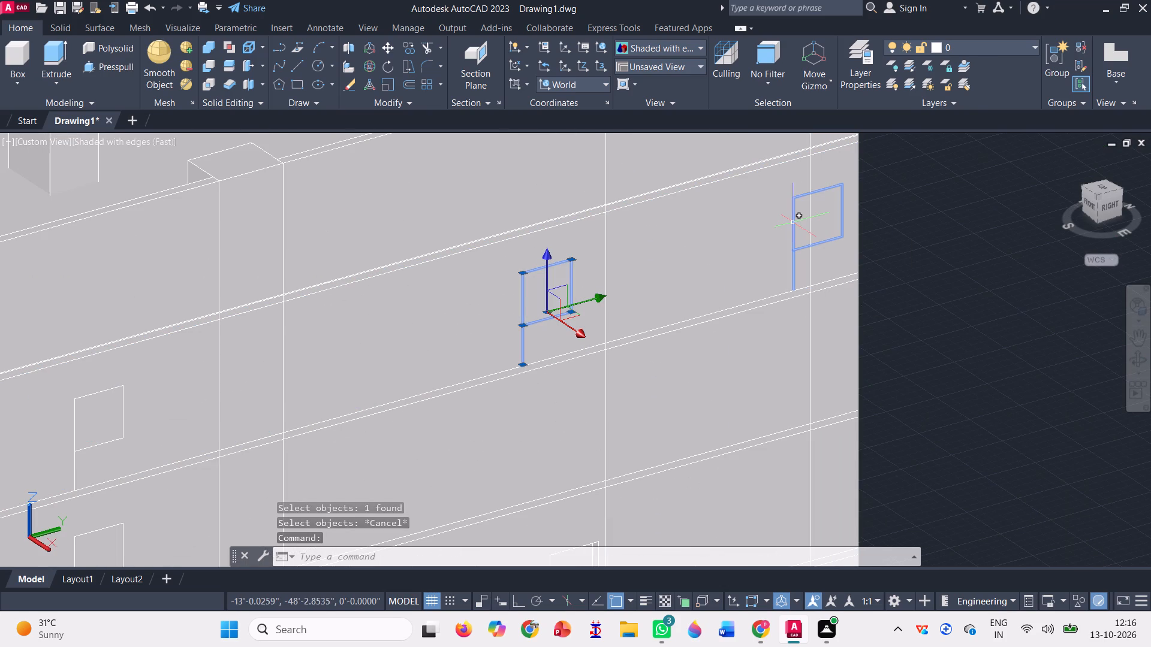
left_click(793, 222)
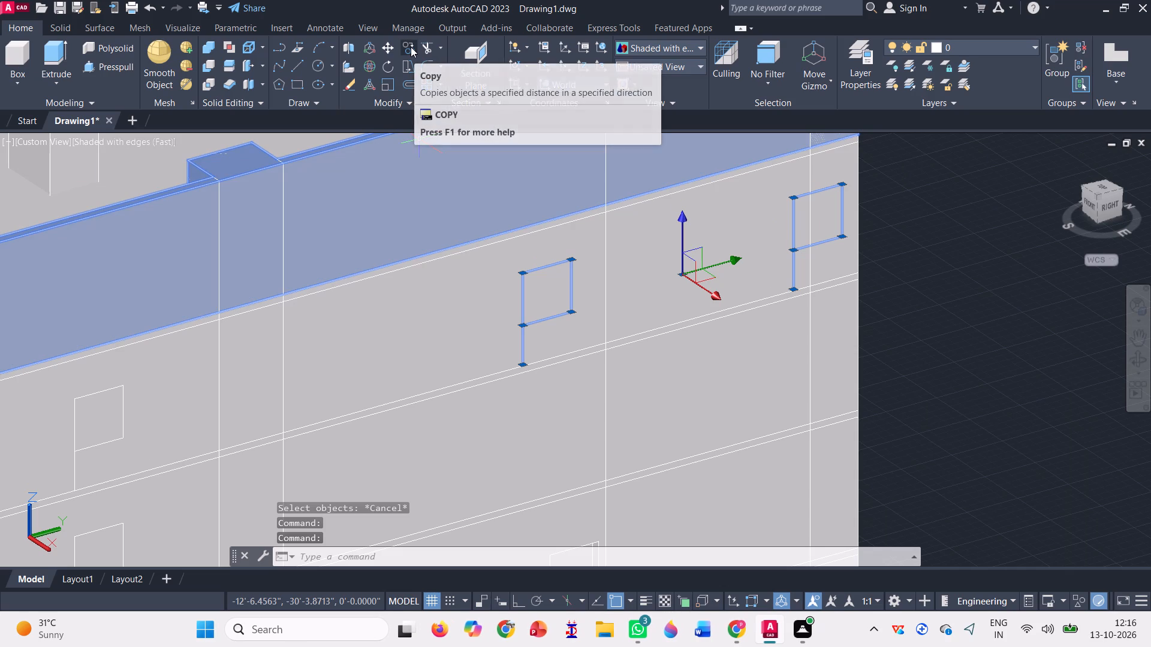
left_click(411, 46)
key("space")
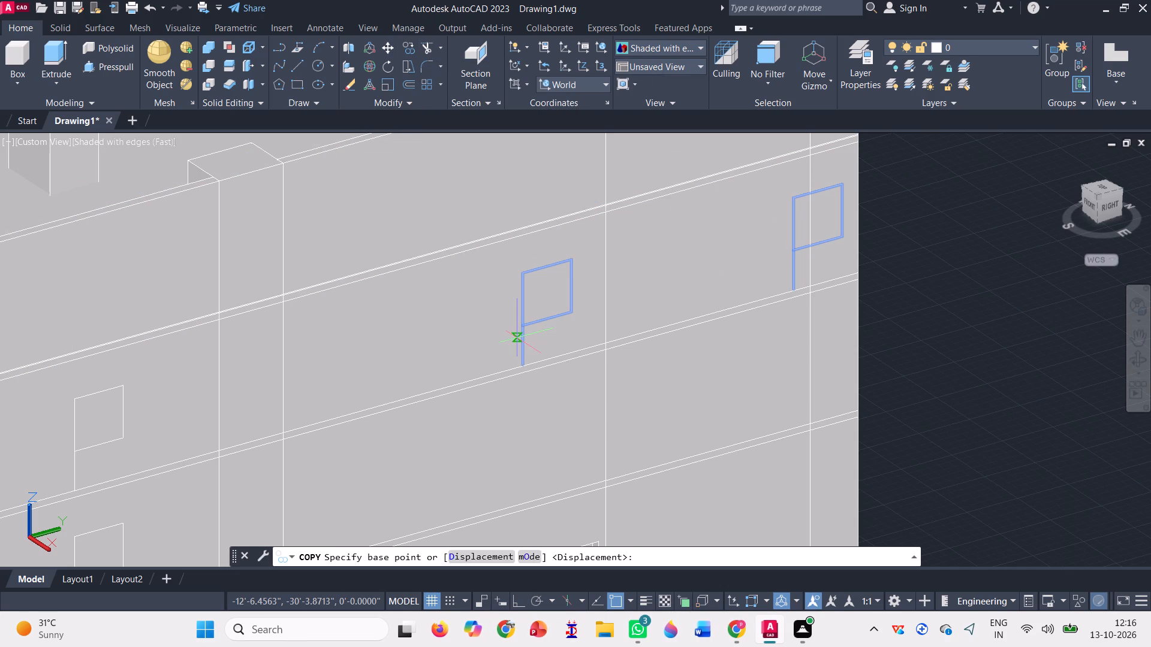
scroll(514, 372, "up", 3)
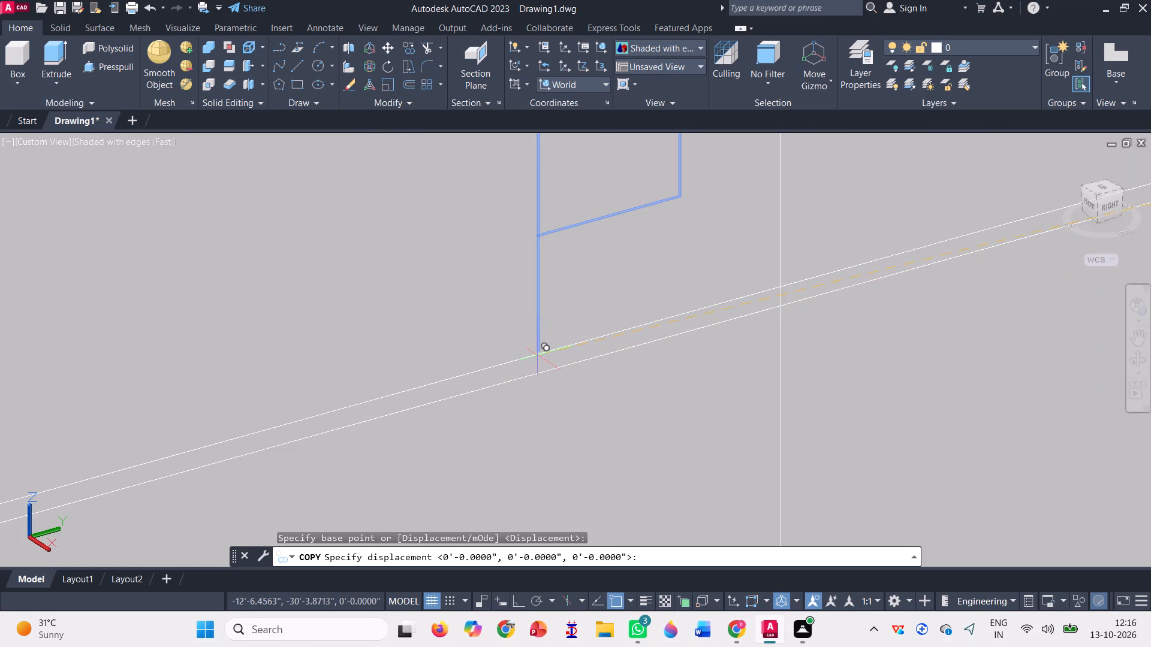
scroll(539, 349, "up", 4)
left_click(539, 347)
scroll(577, 300, "down", 3)
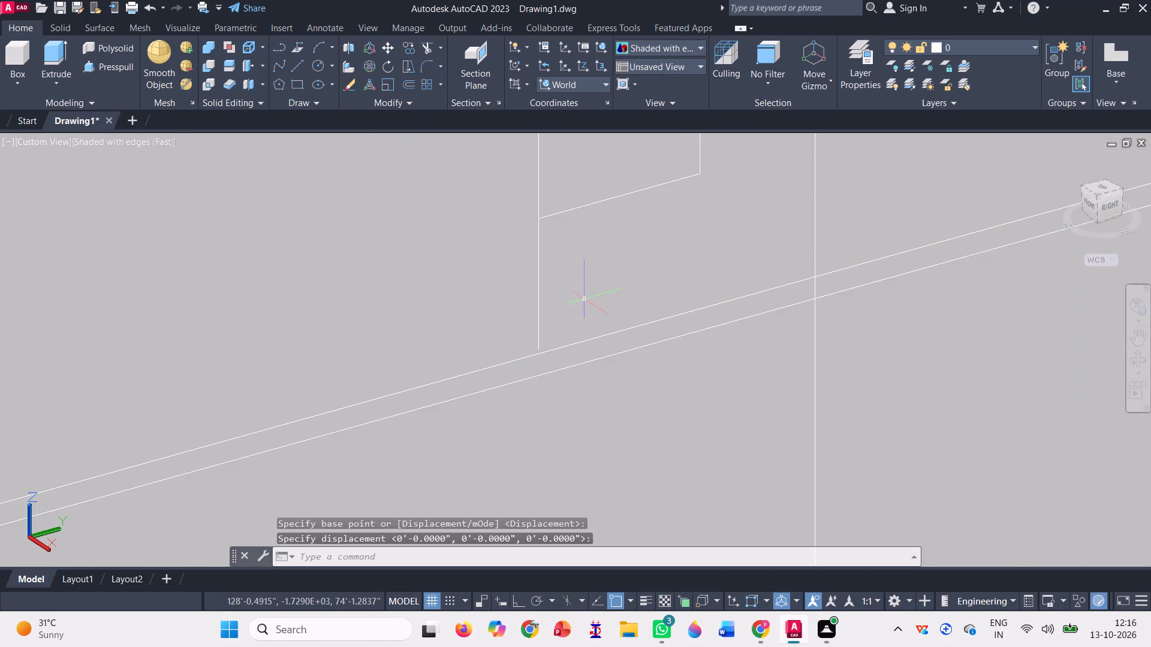
scroll(586, 296, "down", 4)
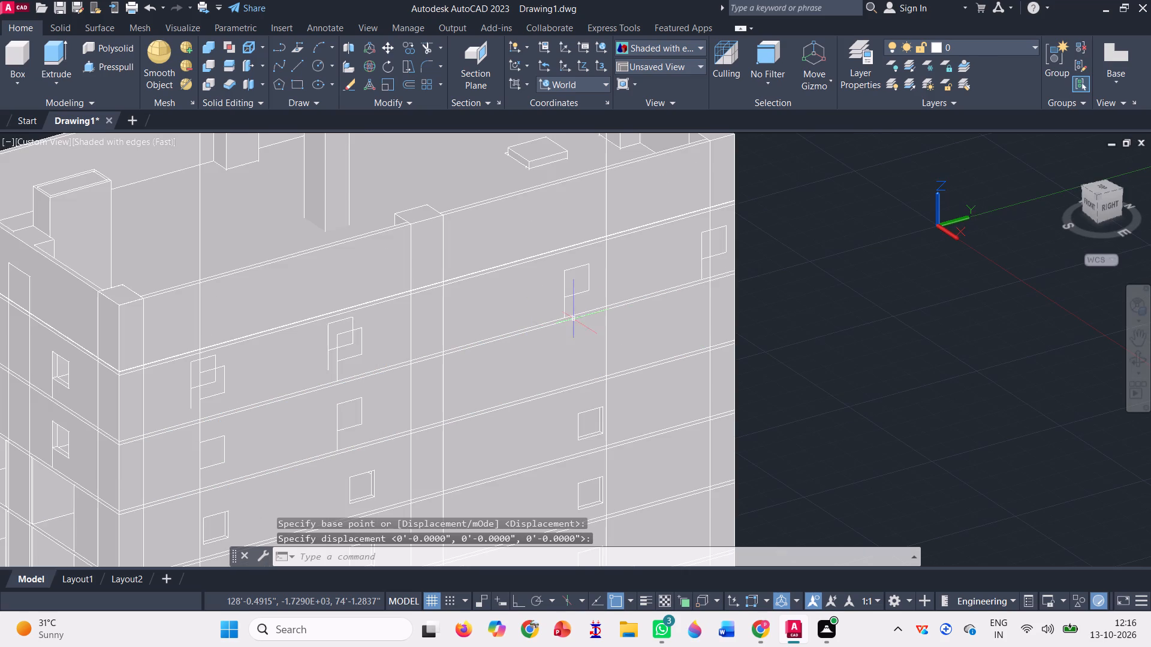
scroll(688, 307, "down", 2)
key("Escape")
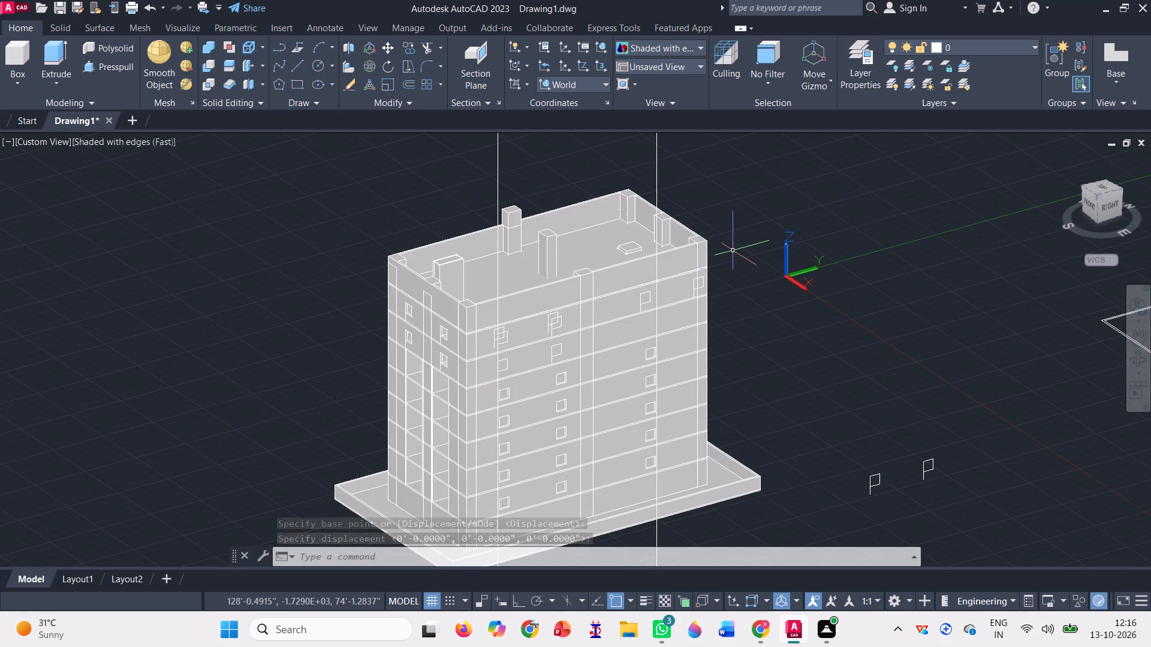
key("Escape")
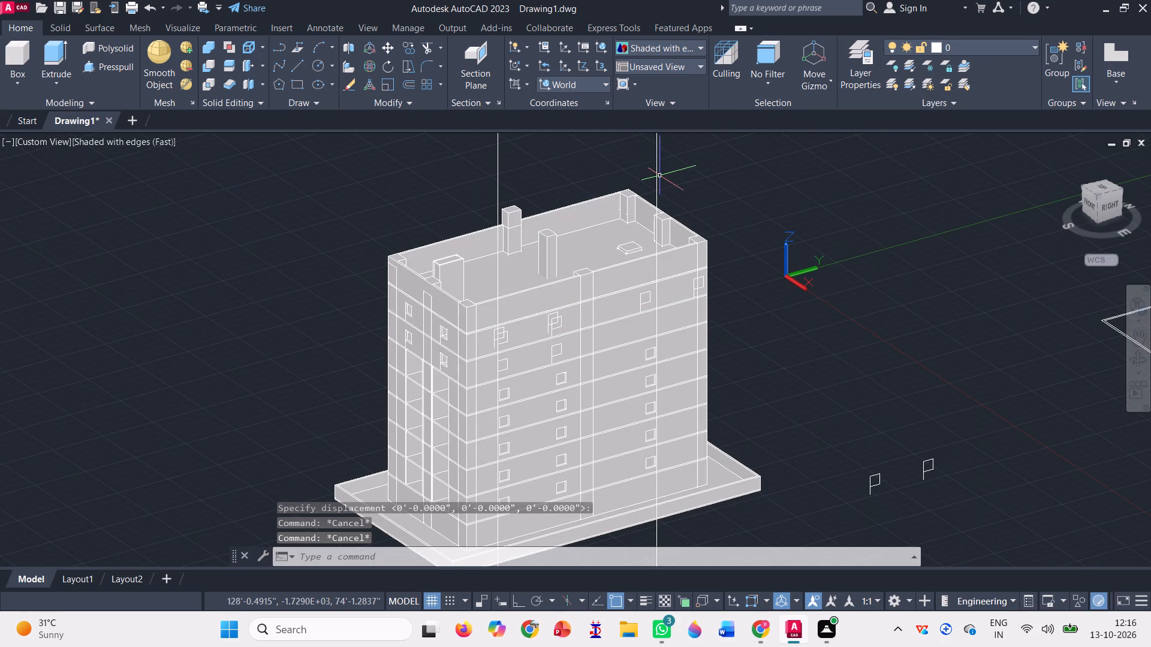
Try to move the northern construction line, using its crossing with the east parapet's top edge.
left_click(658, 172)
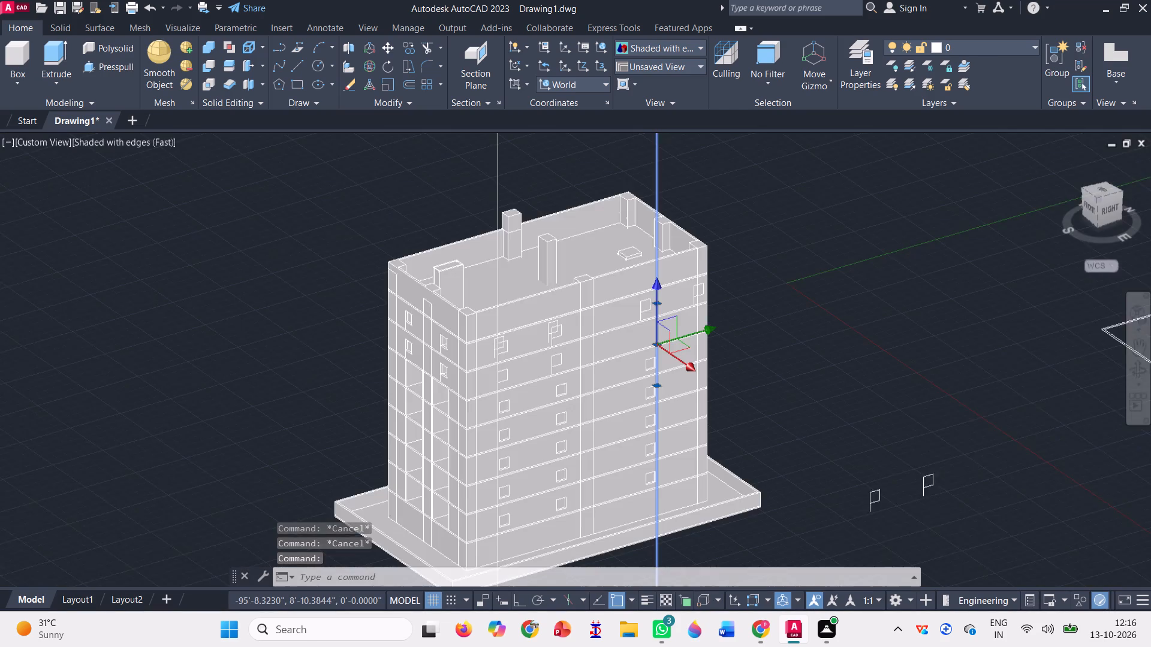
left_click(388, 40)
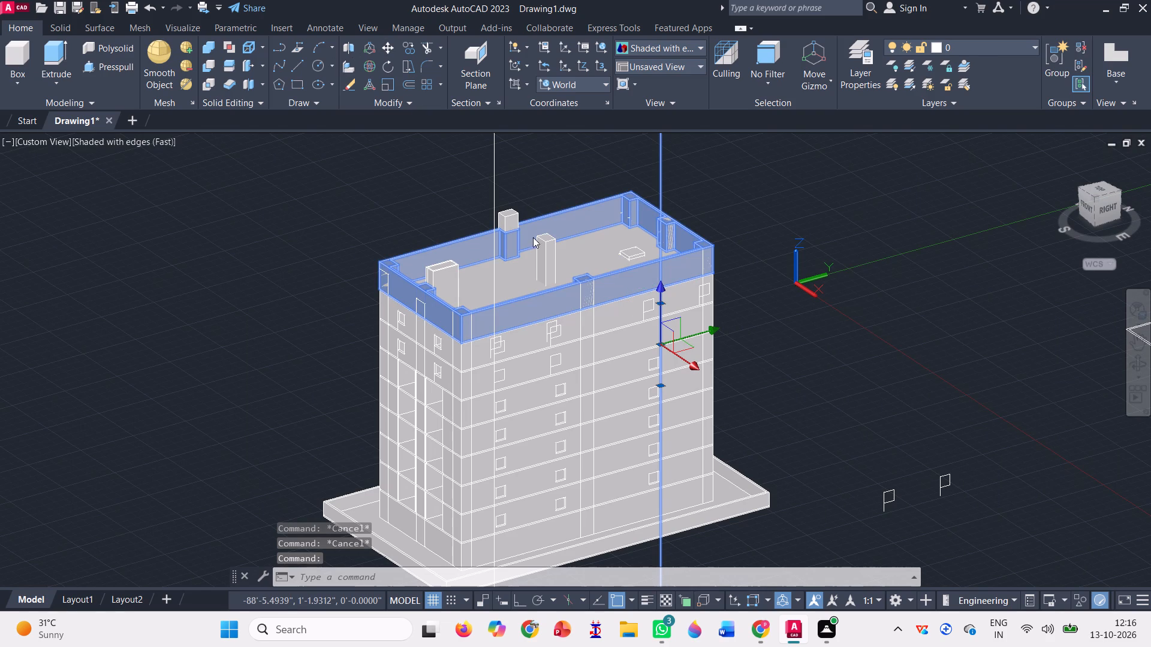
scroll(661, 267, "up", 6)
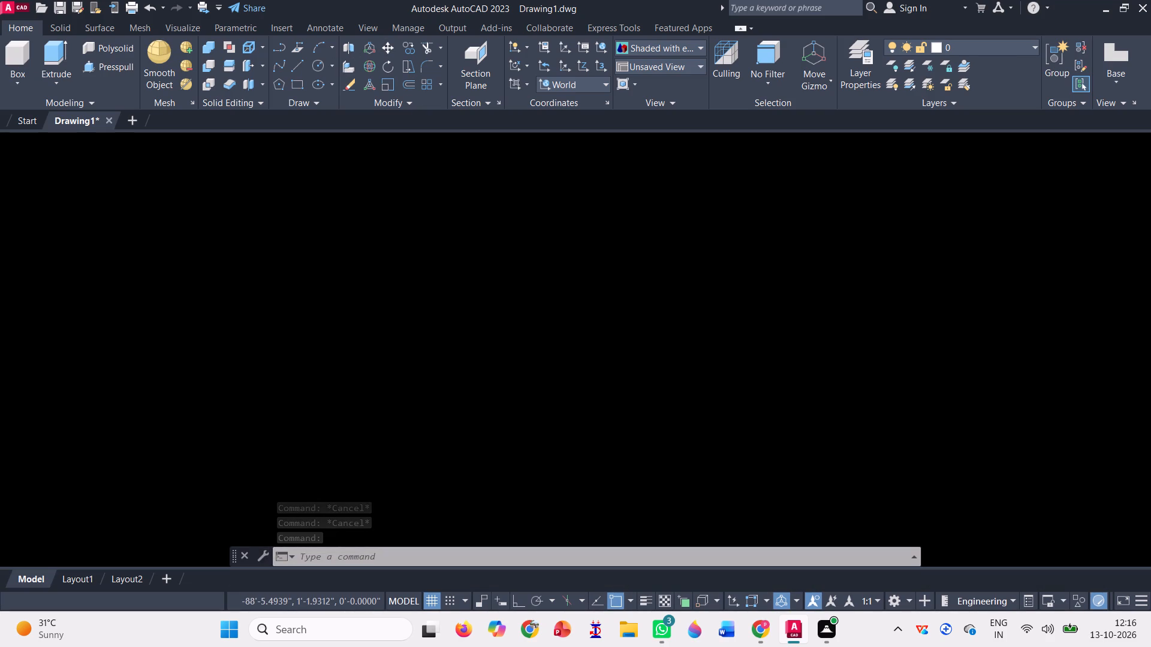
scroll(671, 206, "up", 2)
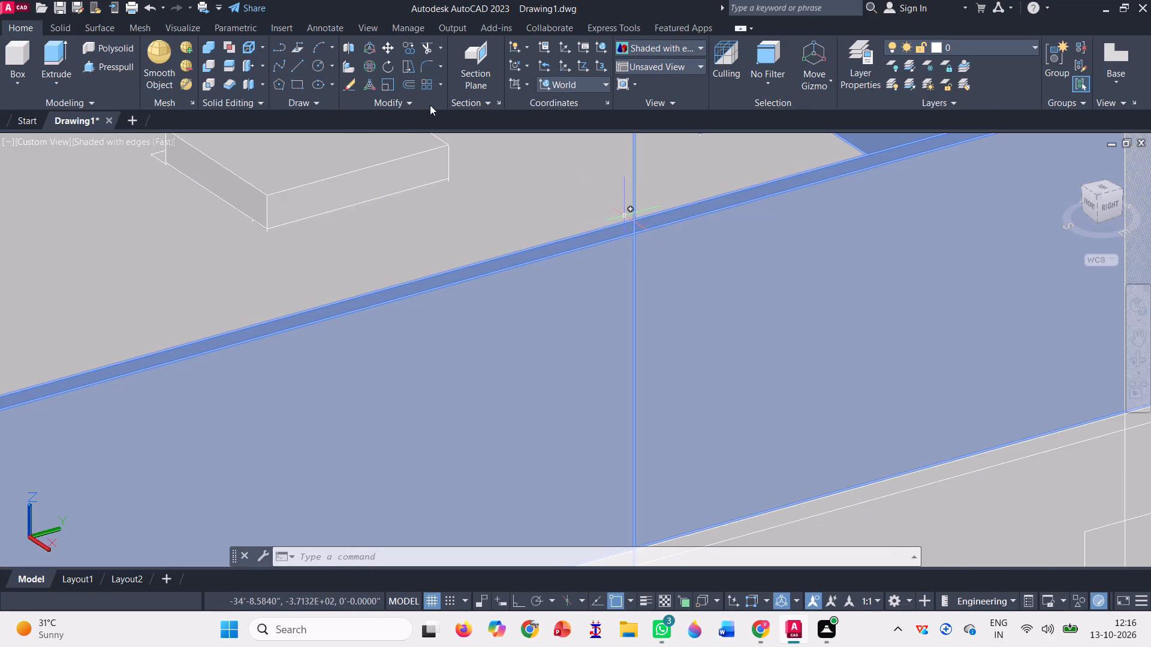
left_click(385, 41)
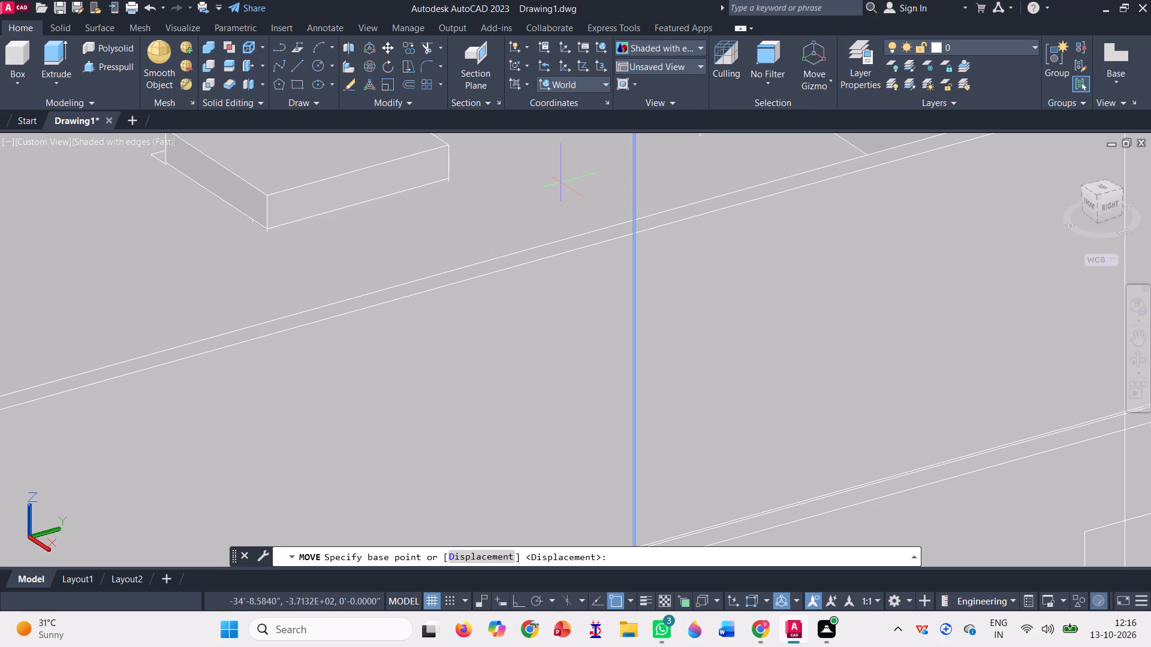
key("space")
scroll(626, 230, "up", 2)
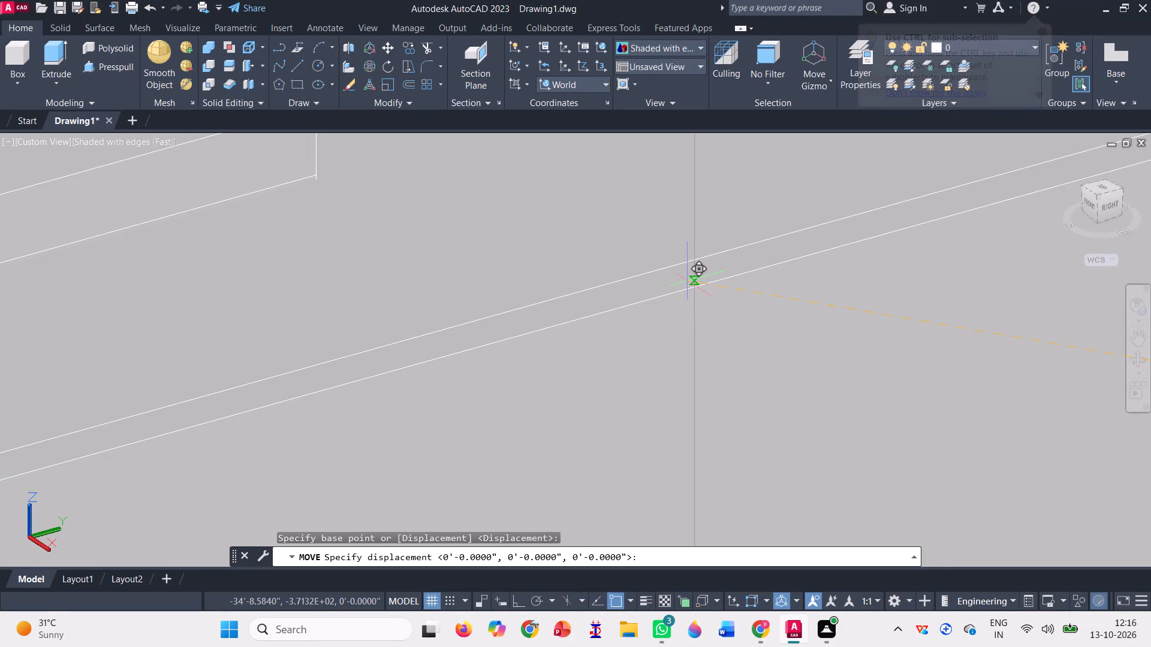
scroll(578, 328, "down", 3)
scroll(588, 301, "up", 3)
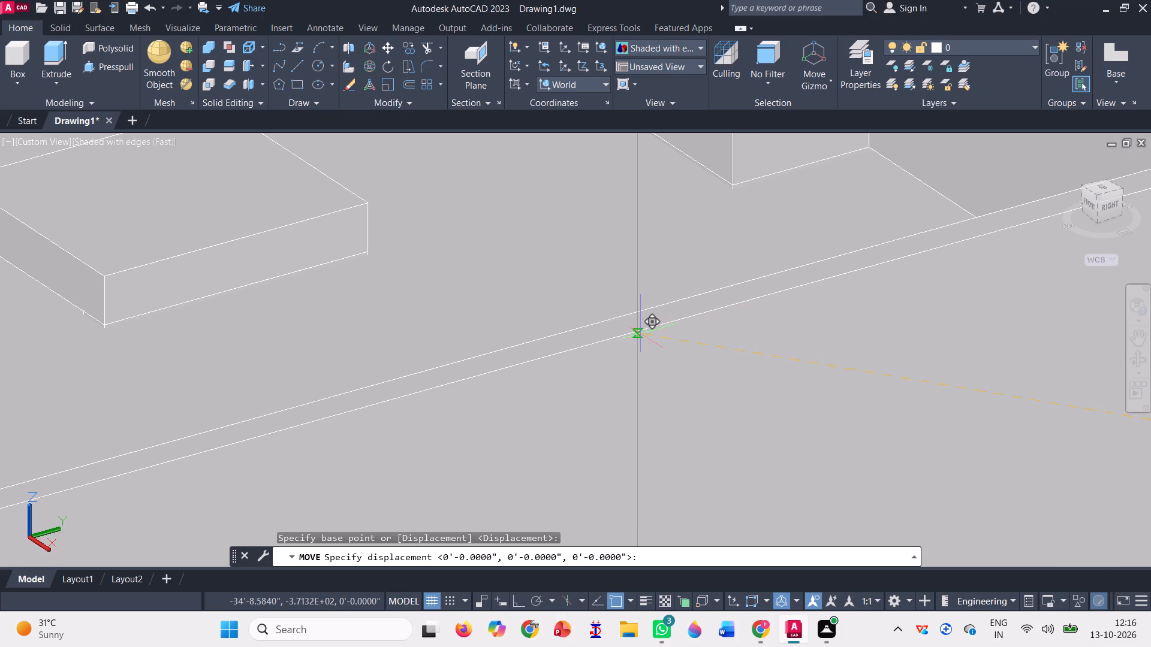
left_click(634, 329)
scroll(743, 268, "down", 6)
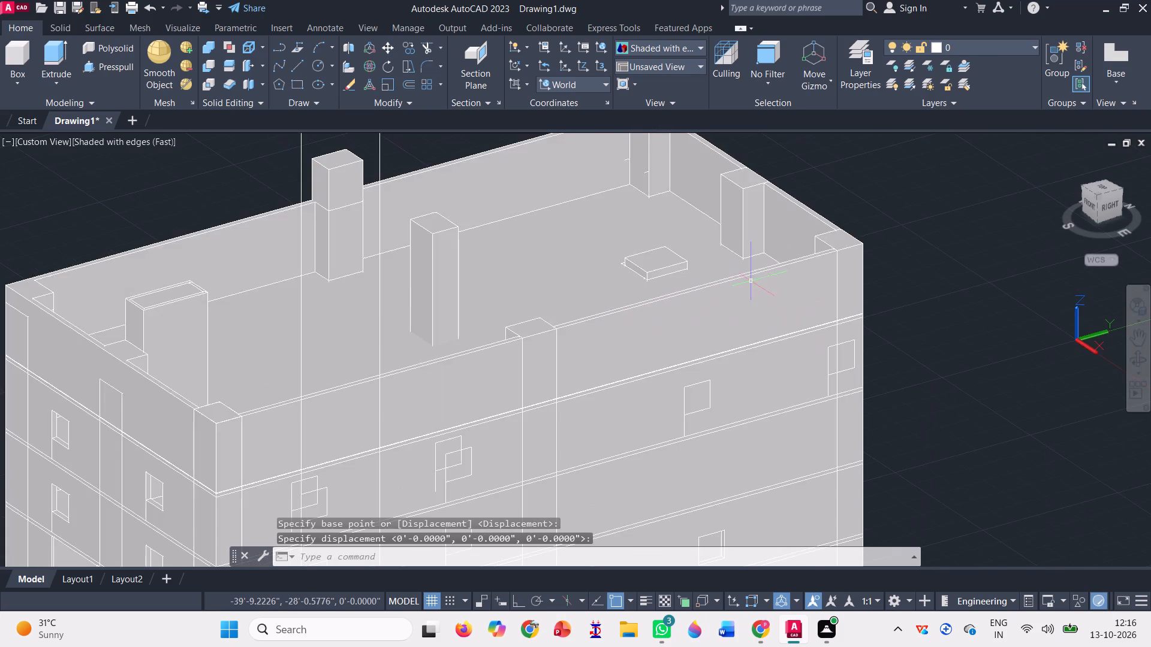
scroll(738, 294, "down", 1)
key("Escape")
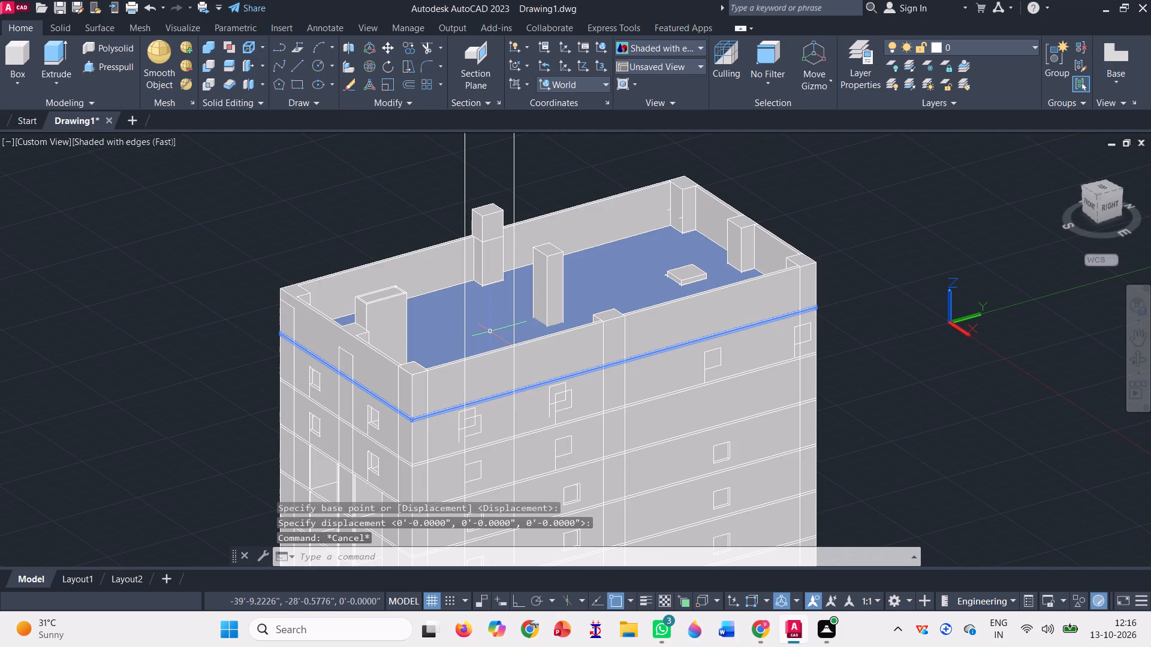
Move the misplaced construction line north along the east parapet's top edge, just south of the northern windows and top-storey flag.
left_click(393, 44)
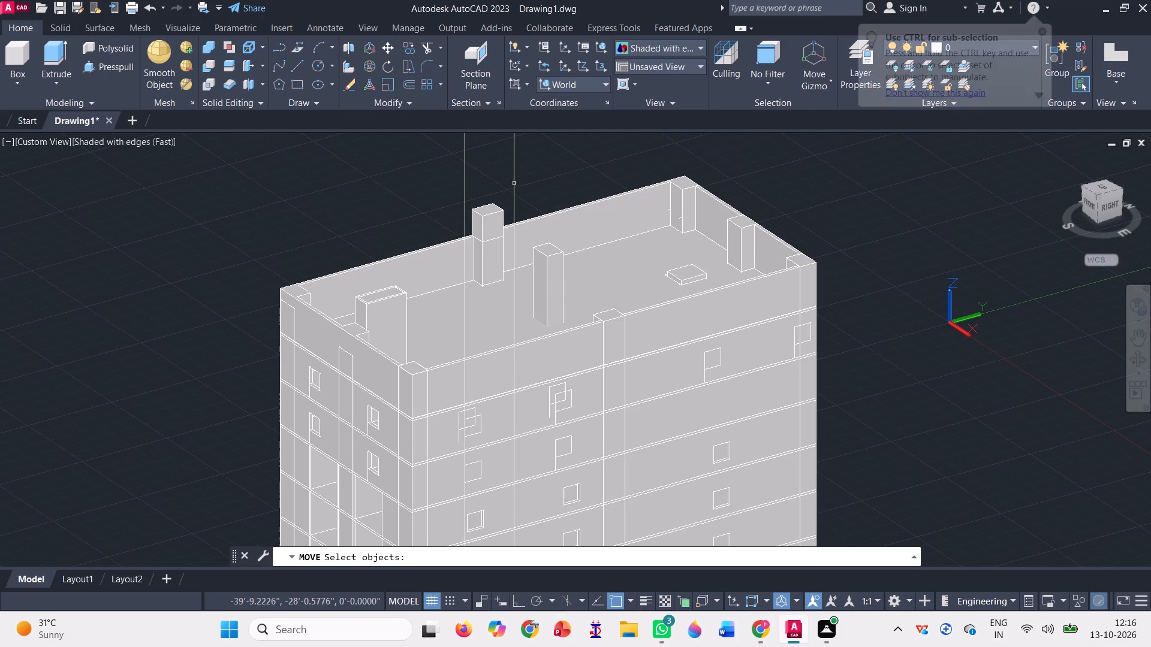
left_click(514, 181)
key("space")
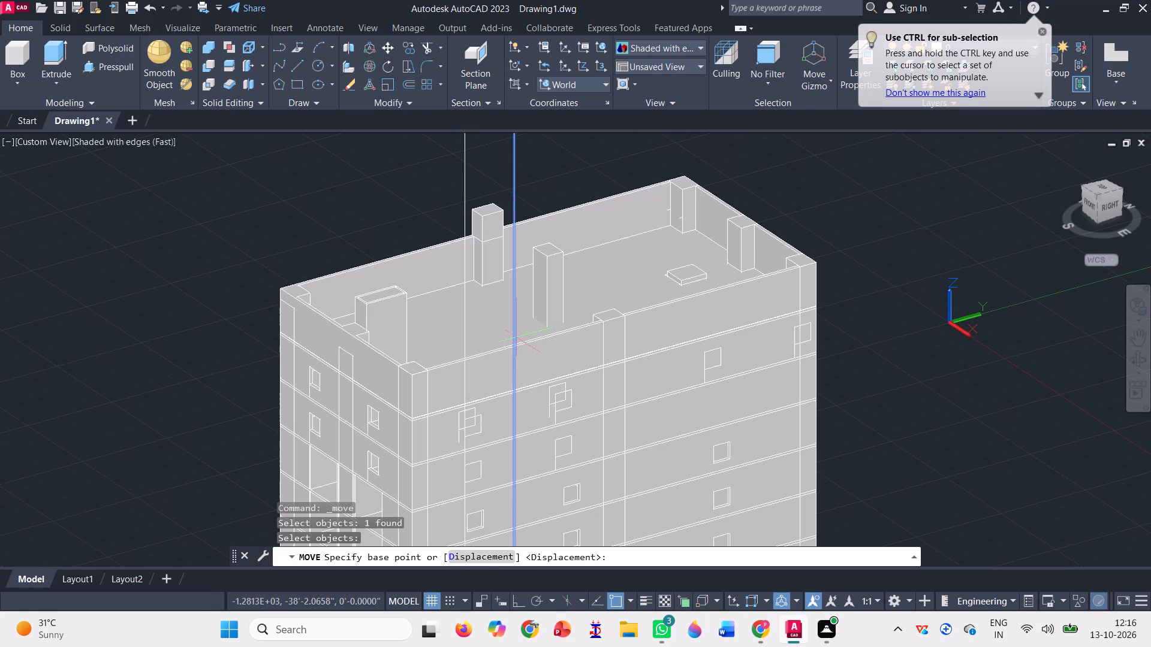
scroll(520, 364, "up", 6)
scroll(462, 284, "up", 4)
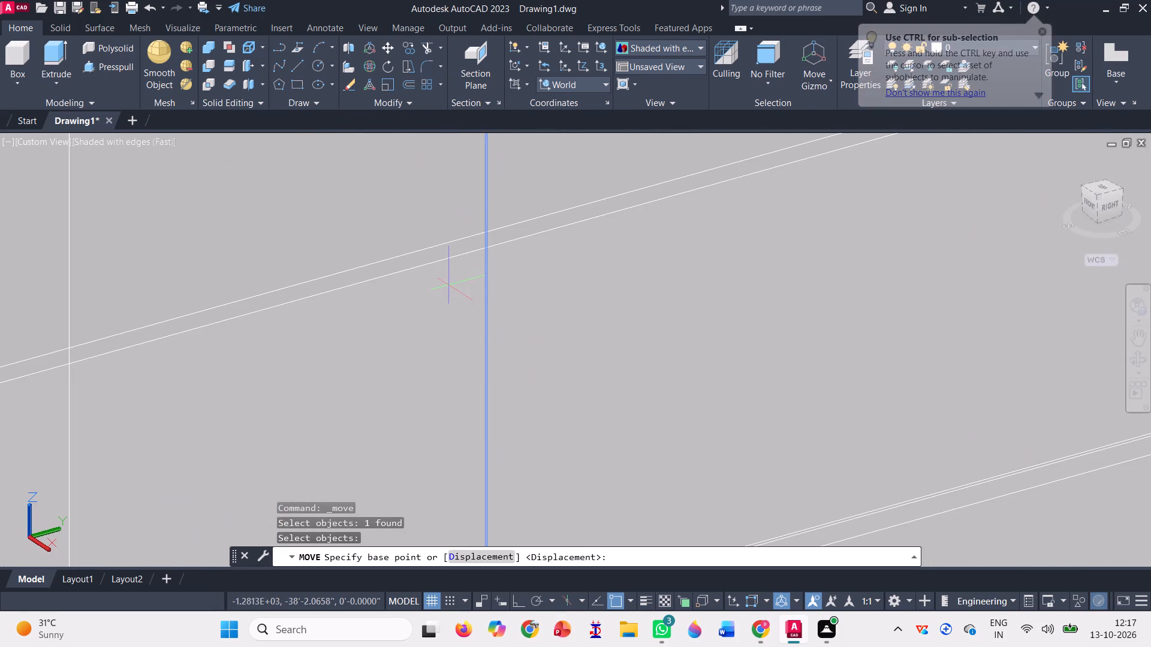
left_click(486, 244)
scroll(449, 262, "down", 6)
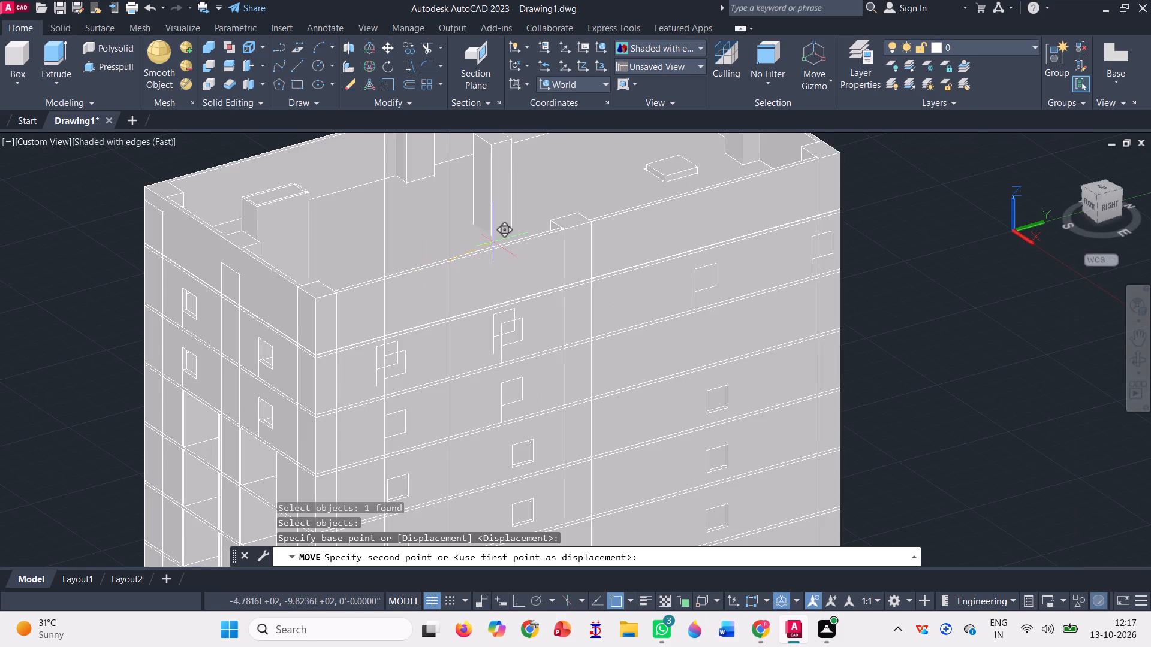
scroll(673, 206, "up", 2)
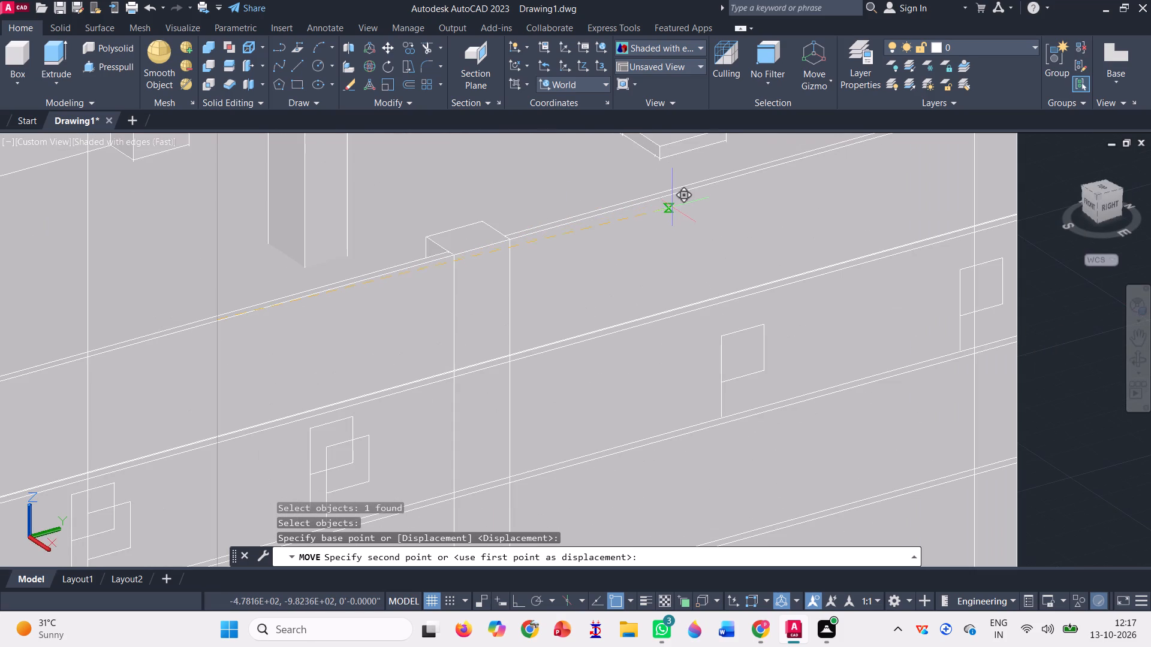
left_click(663, 195)
scroll(640, 258, "down", 3)
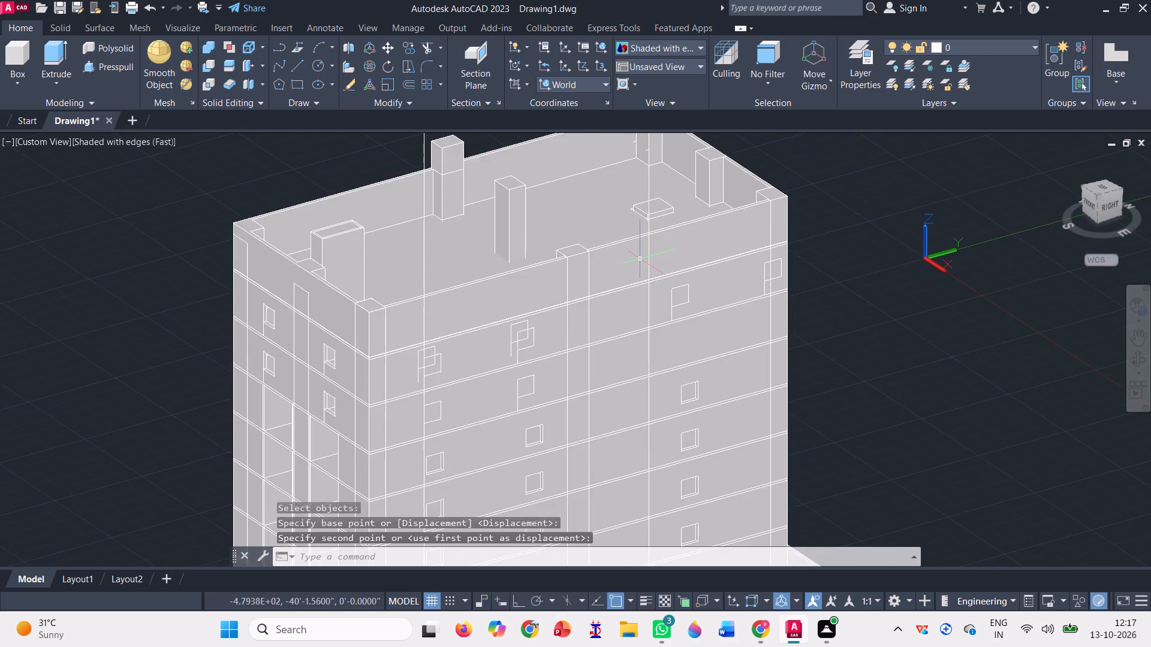
scroll(640, 258, "down", 4)
key("Escape")
Try to copy the two flag outlines beside the building, from the southern flag's foot, to the northern construction line's crossing with the top storey's floor line.
scroll(732, 274, "up", 3)
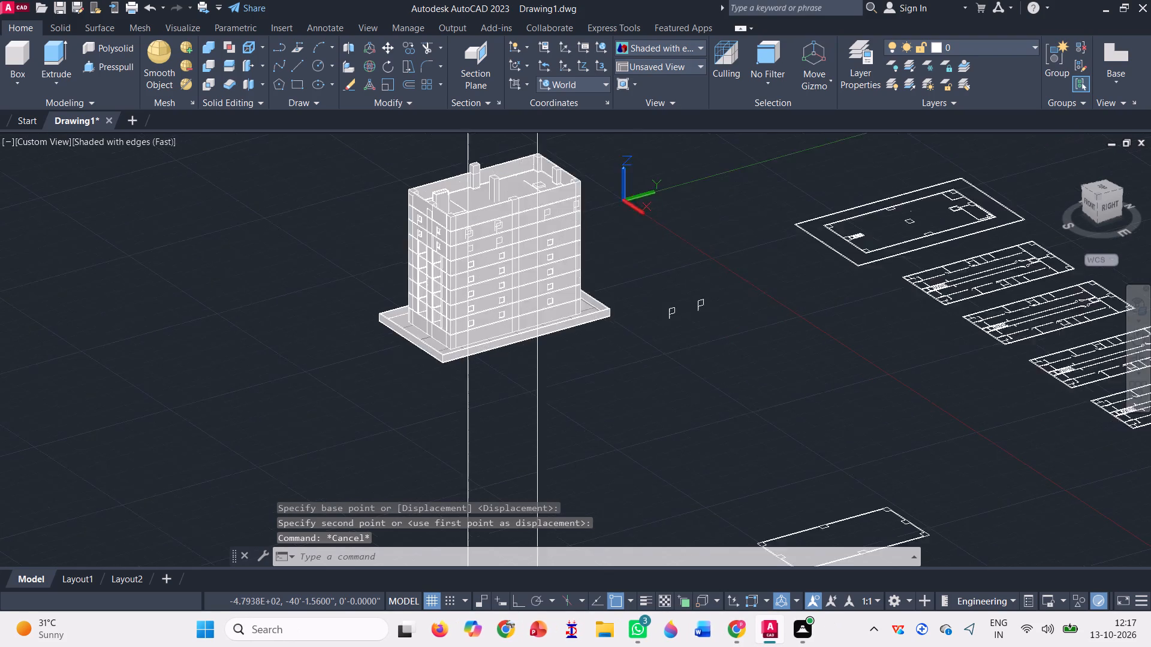
left_click(409, 45)
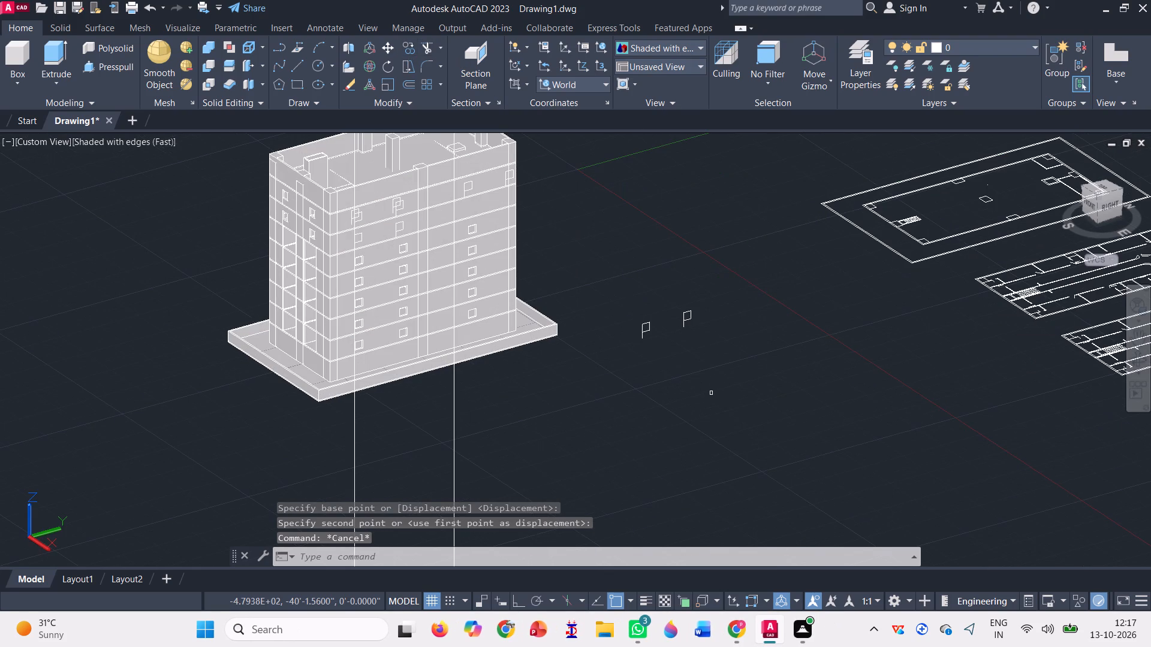
scroll(661, 277, "up", 2)
left_click(764, 396)
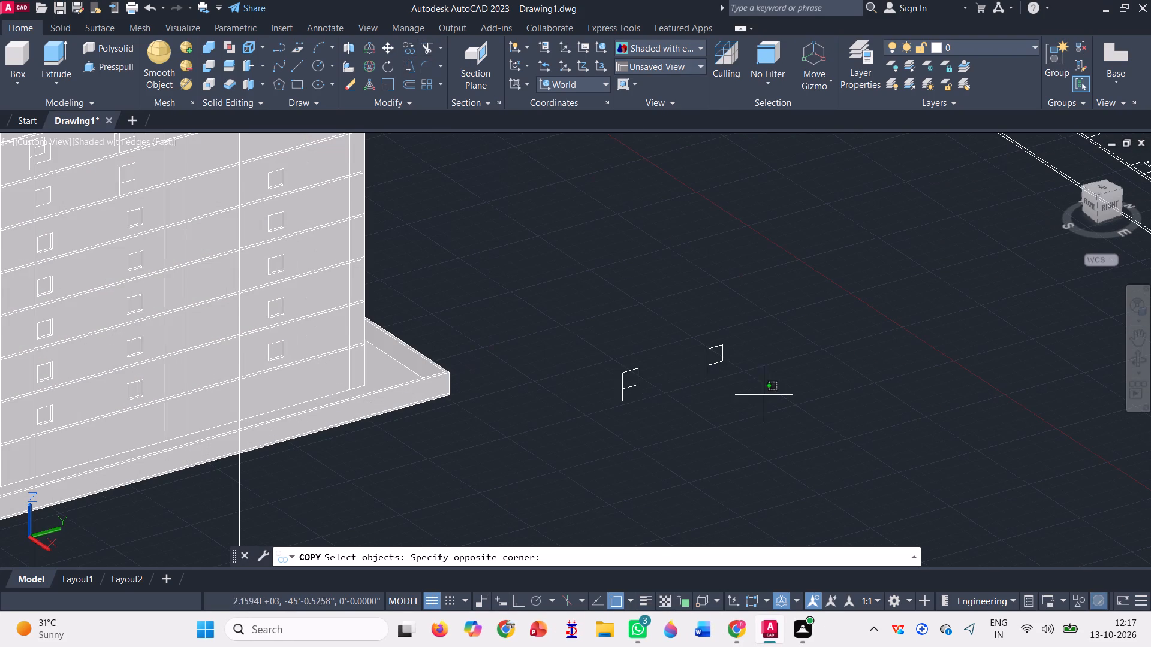
left_click(550, 351)
key("space")
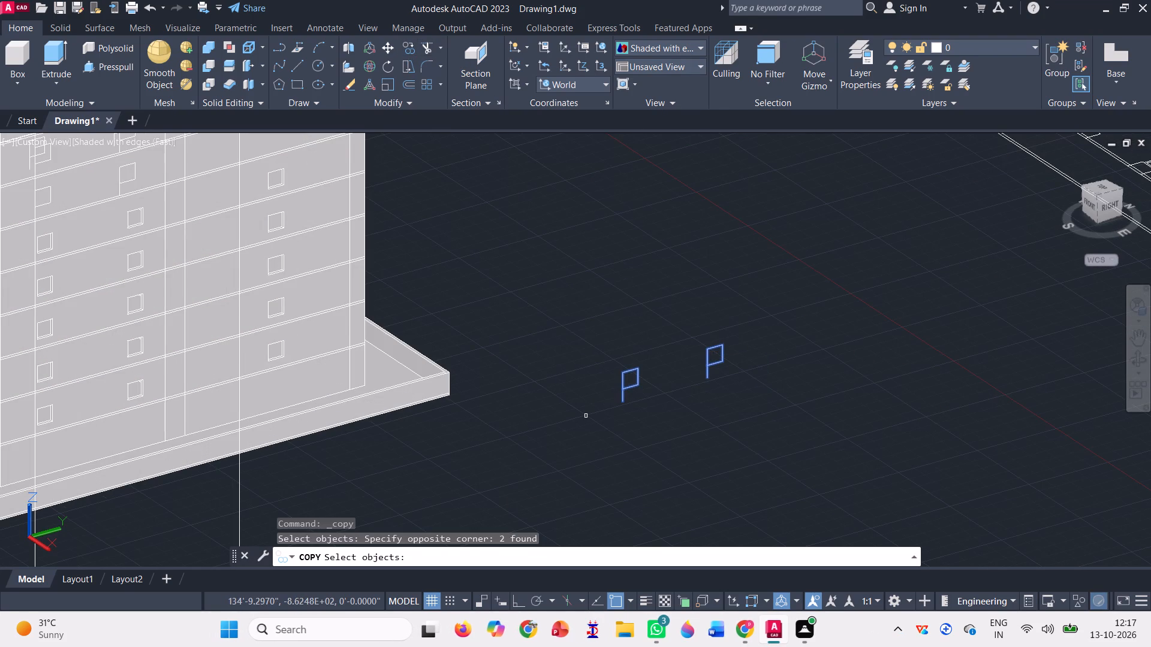
scroll(628, 412, "up", 3)
scroll(673, 376, "up", 3)
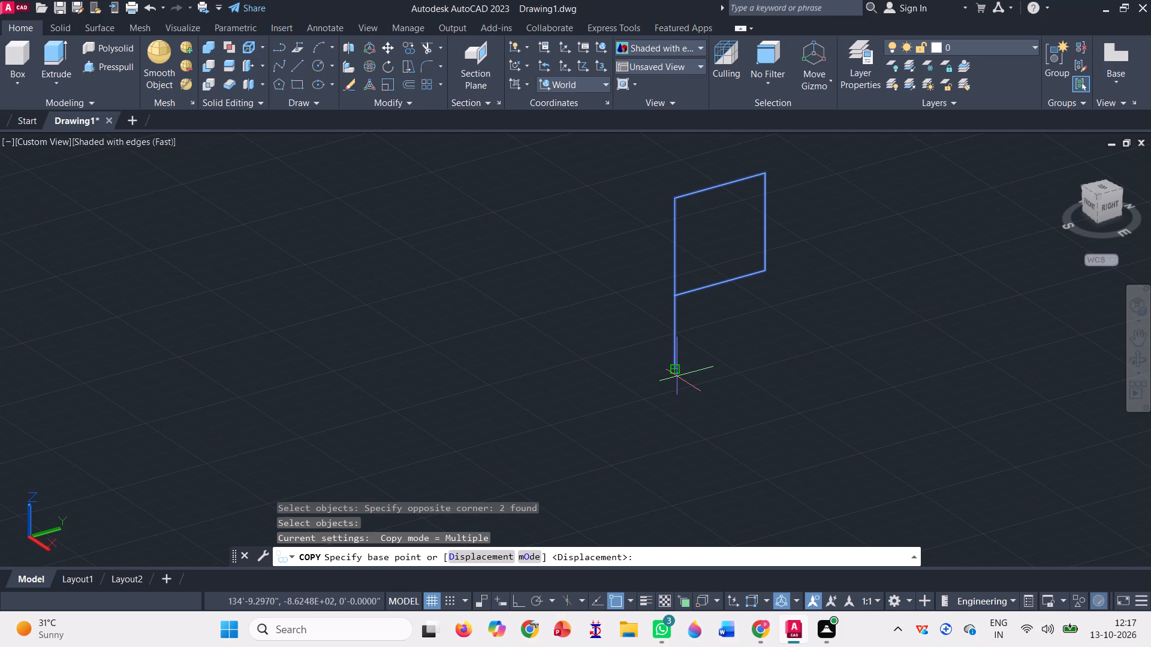
scroll(677, 370, "up", 4)
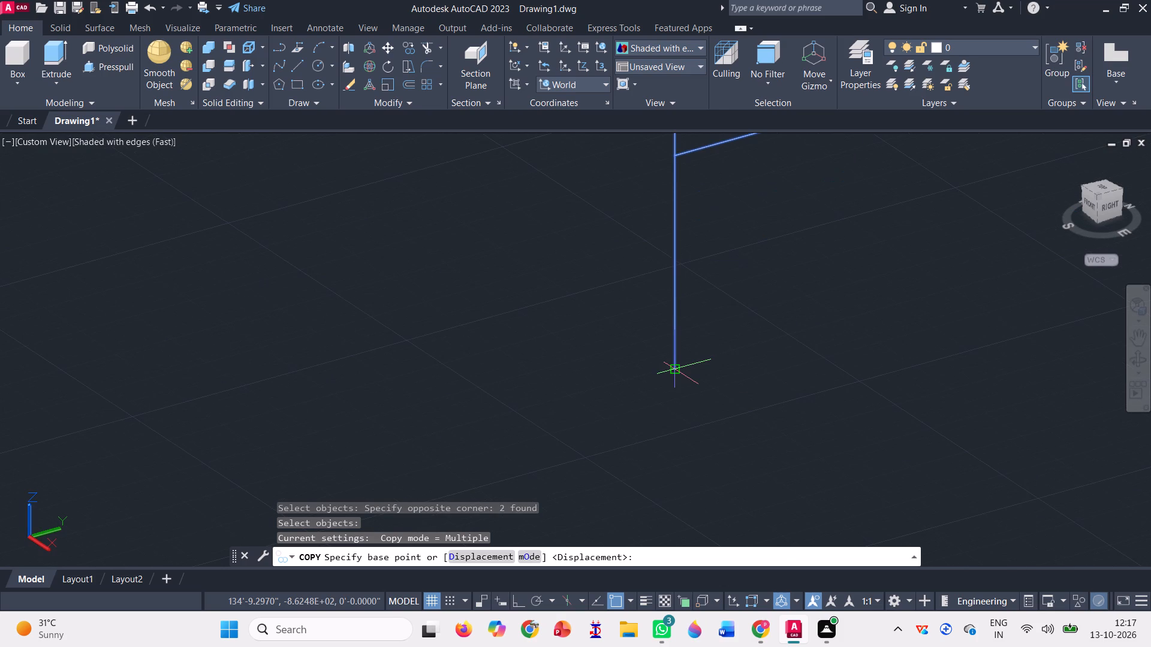
left_click(677, 370)
scroll(677, 369, "down", 10)
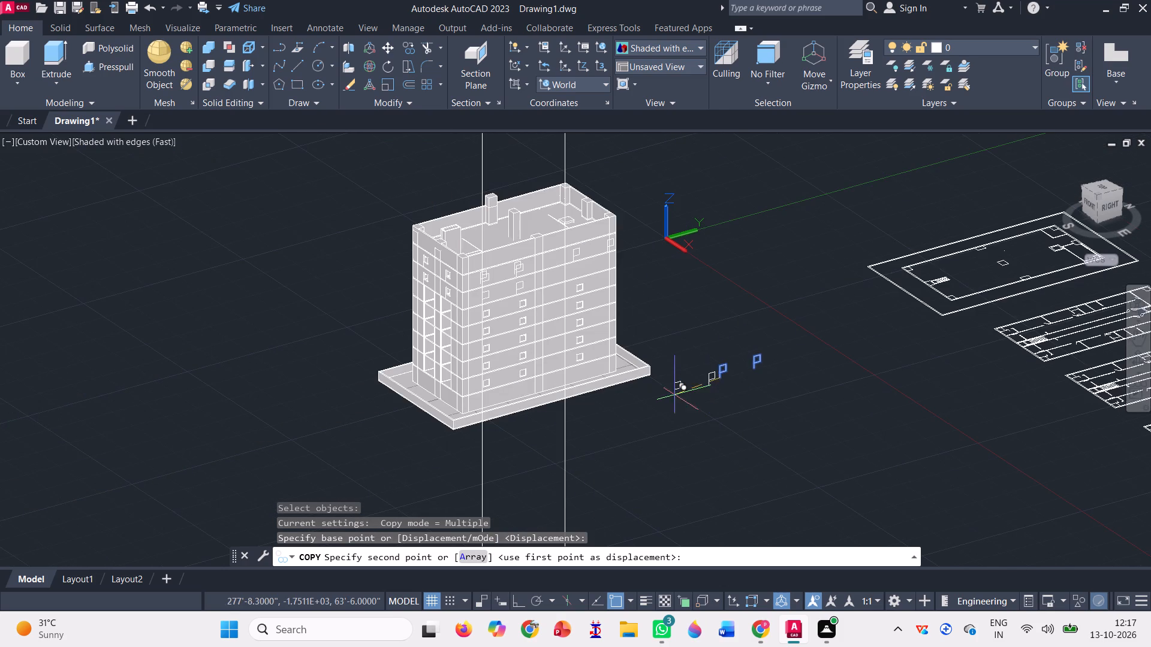
scroll(528, 229, "up", 4)
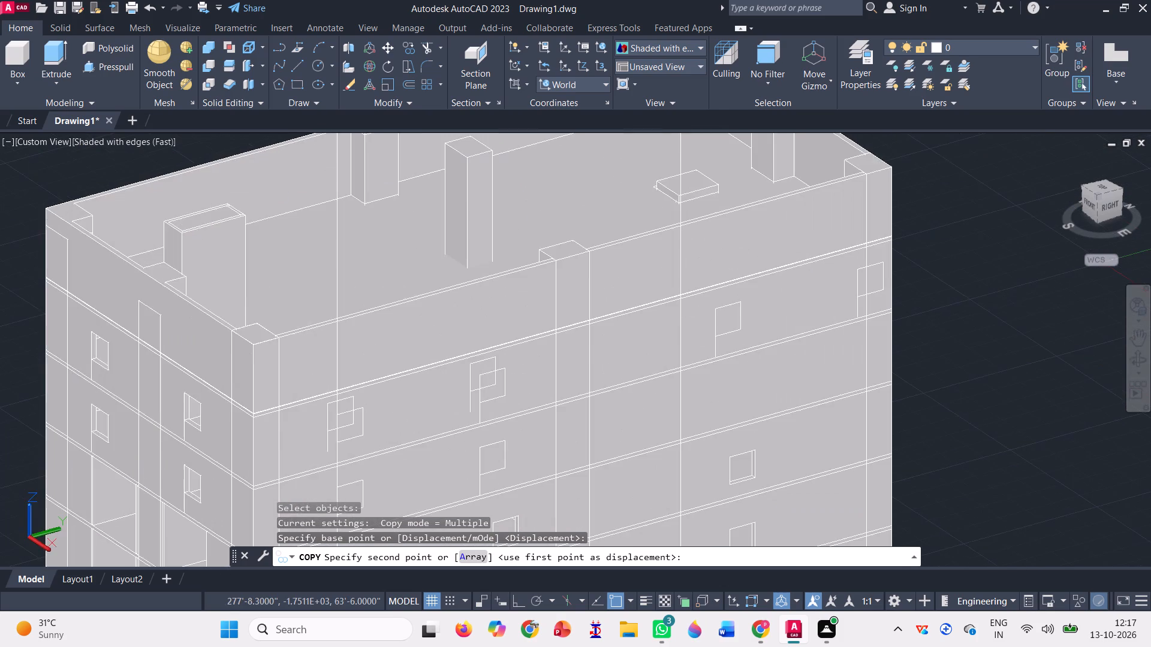
scroll(653, 330, "up", 1)
scroll(709, 400, "up", 3)
scroll(647, 344, "up", 3)
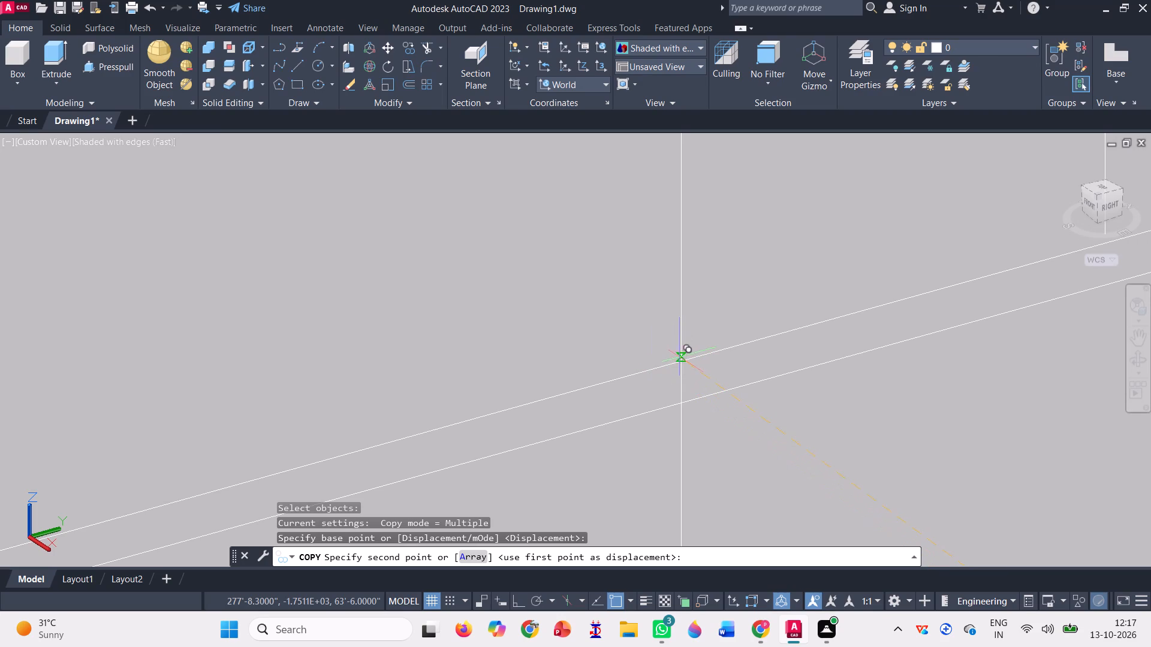
scroll(678, 358, "up", 4)
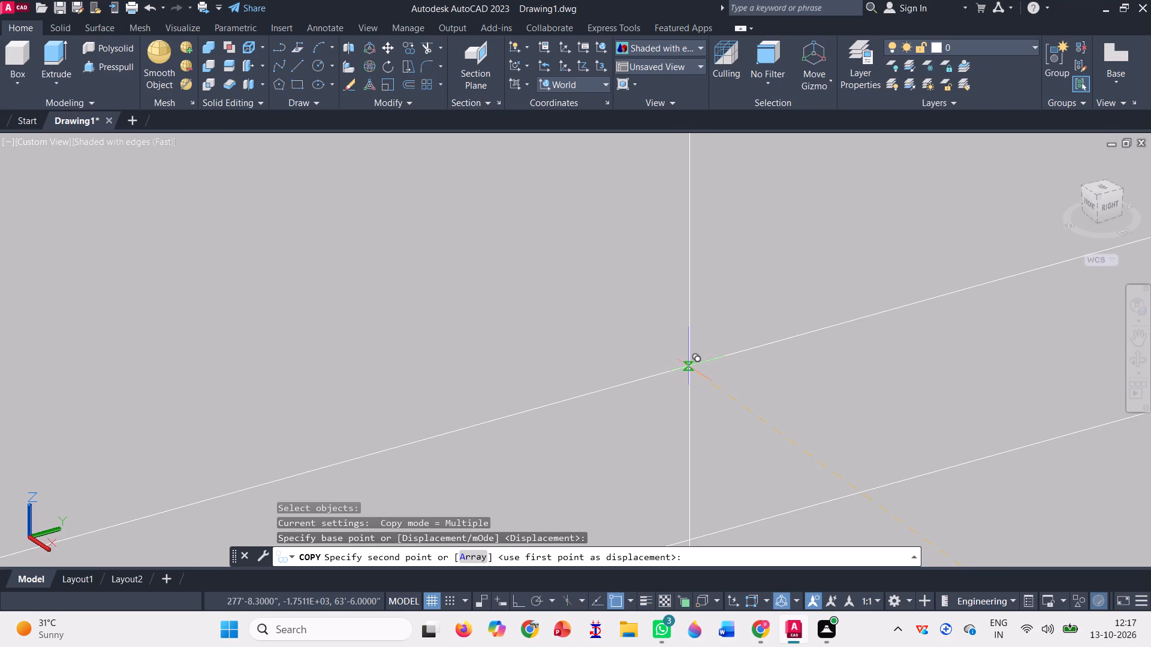
left_click(688, 364)
scroll(688, 398, "down", 3)
scroll(688, 379, "up", 3)
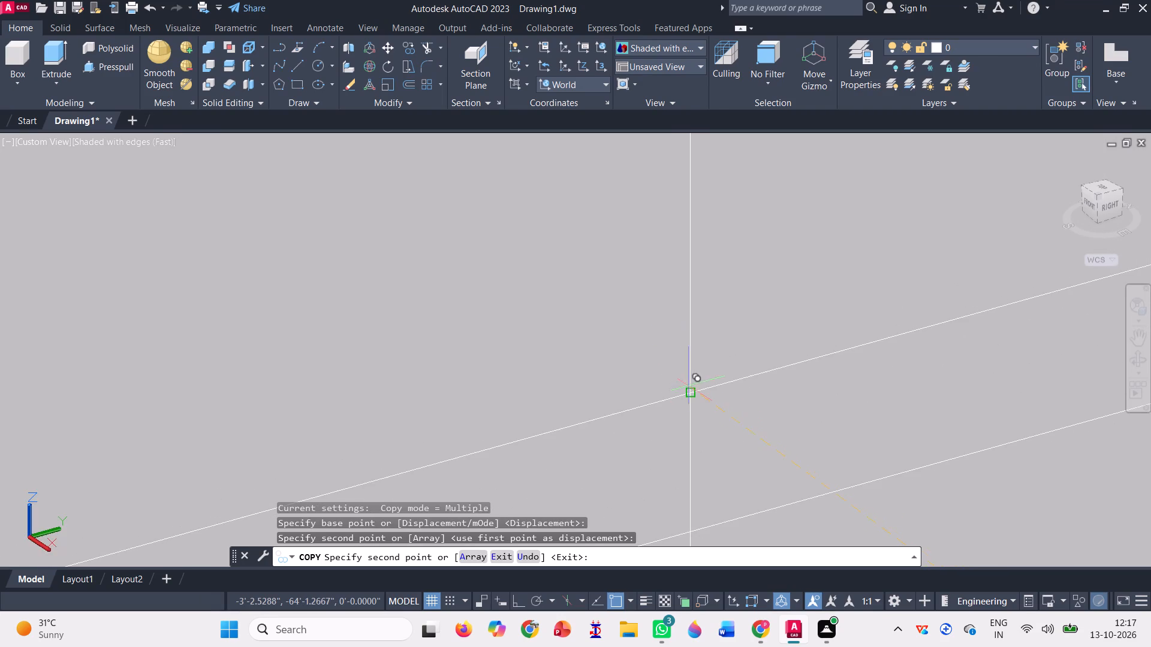
scroll(690, 386, "up", 3)
scroll(683, 341, "down", 3)
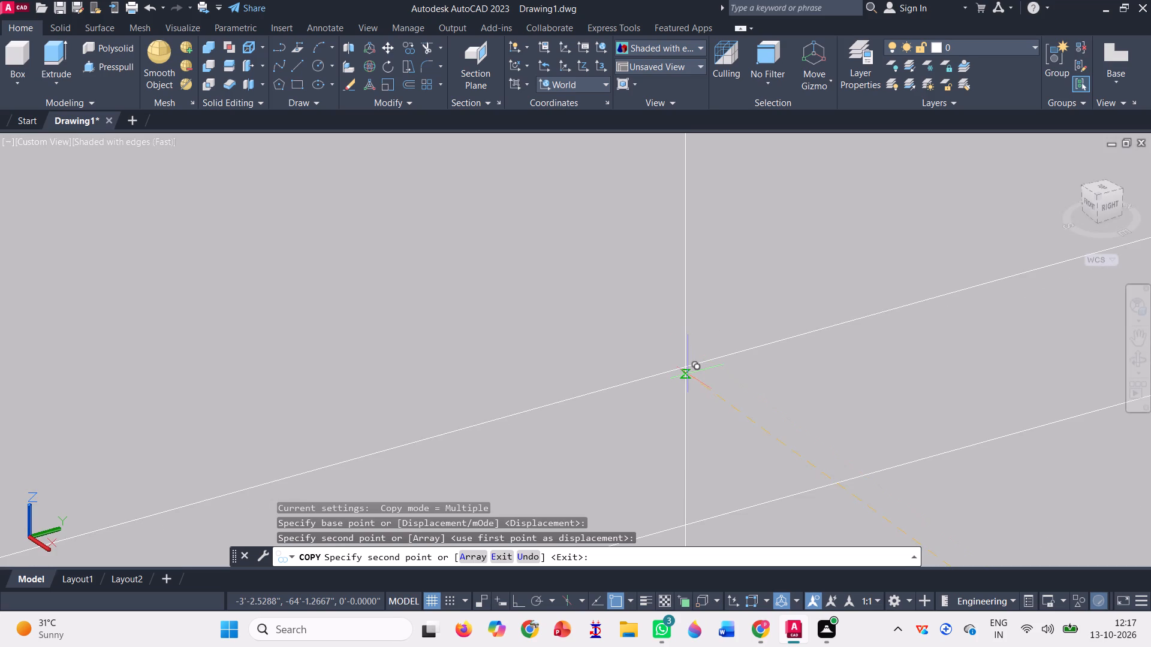
left_click(686, 366)
Try another copy of the flag pair at the northern construction line's crossing with the roof slab edge on the east wall.
scroll(686, 367, "down", 7)
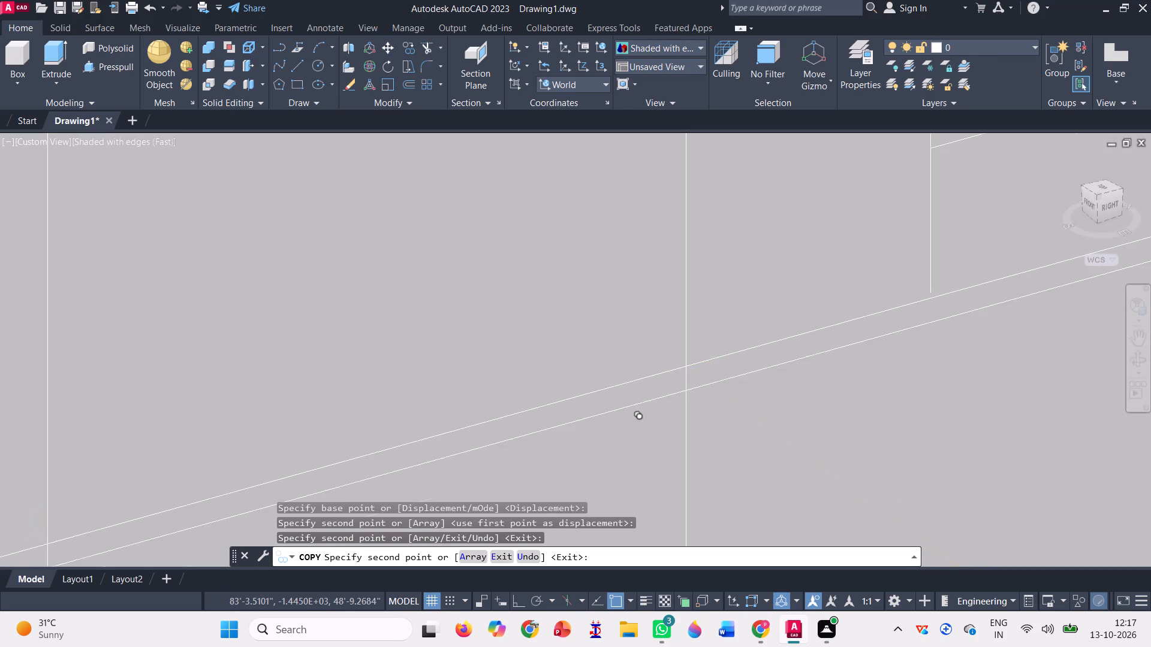
scroll(625, 424, "down", 6)
scroll(638, 322, "up", 2)
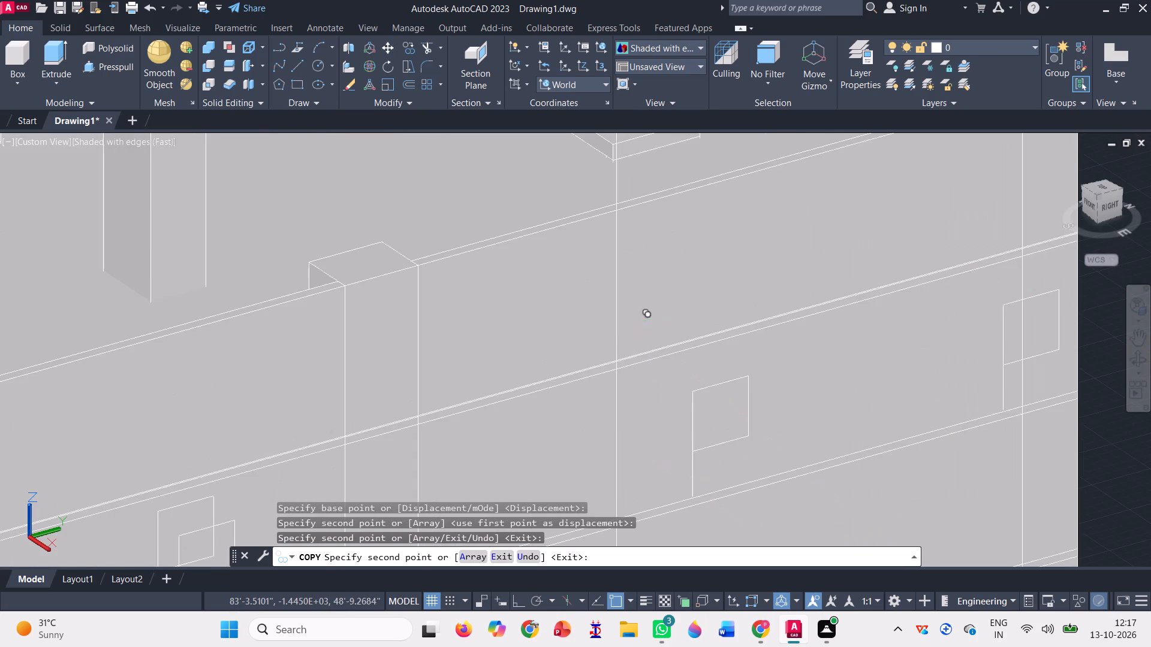
scroll(617, 361, "up", 4)
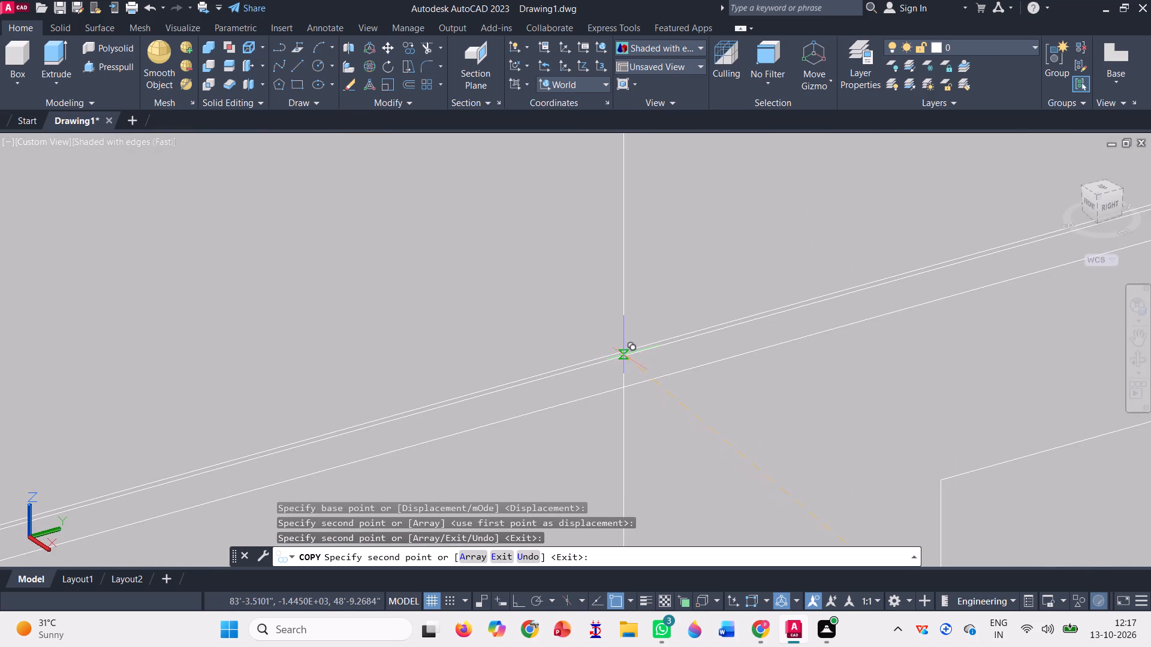
left_click(623, 349)
Try a further copy of the flag pair where the northern construction line crosses the floor line of the second-highest storey.
scroll(621, 351, "down", 9)
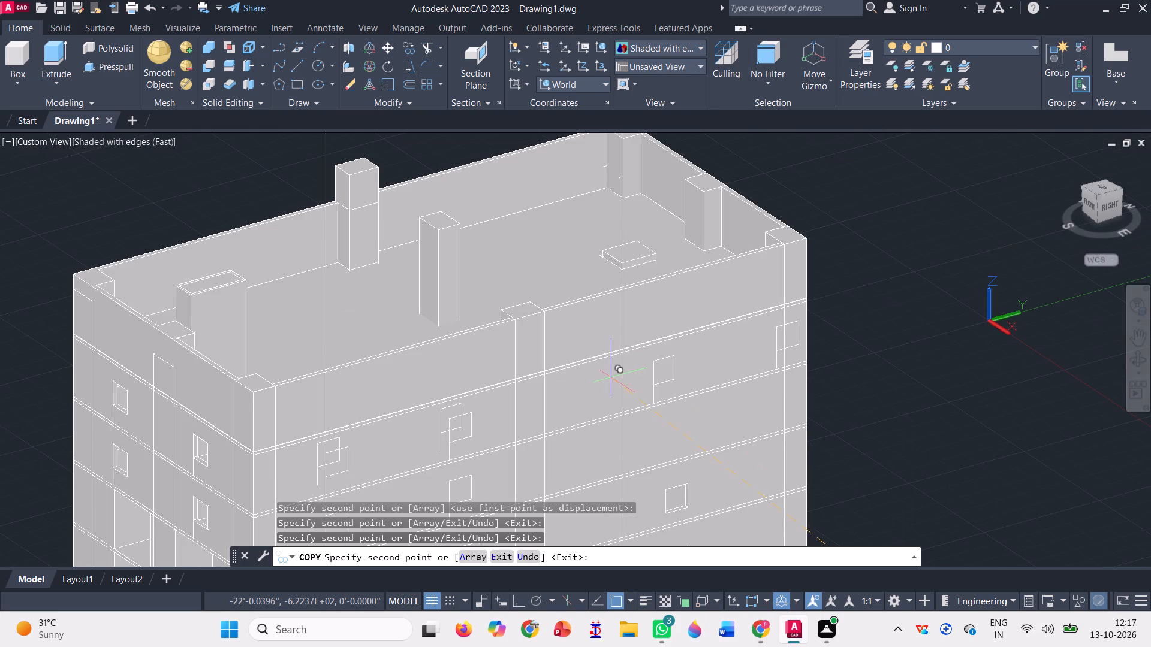
scroll(617, 330, "down", 2)
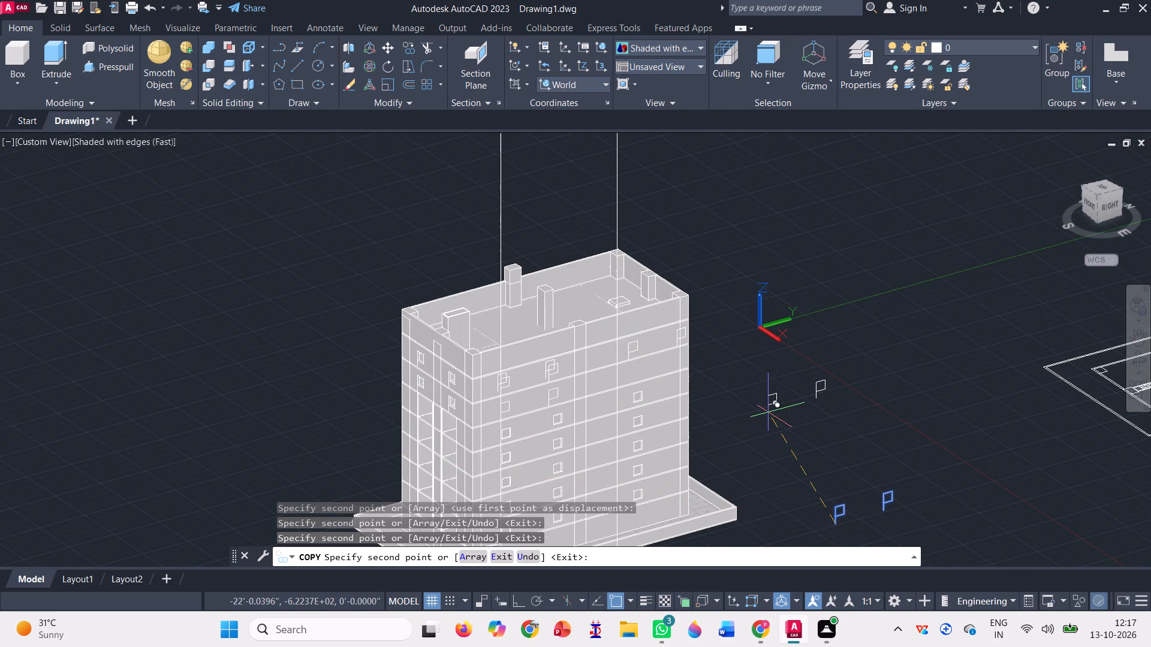
scroll(768, 410, "down", 1)
scroll(602, 396, "up", 2)
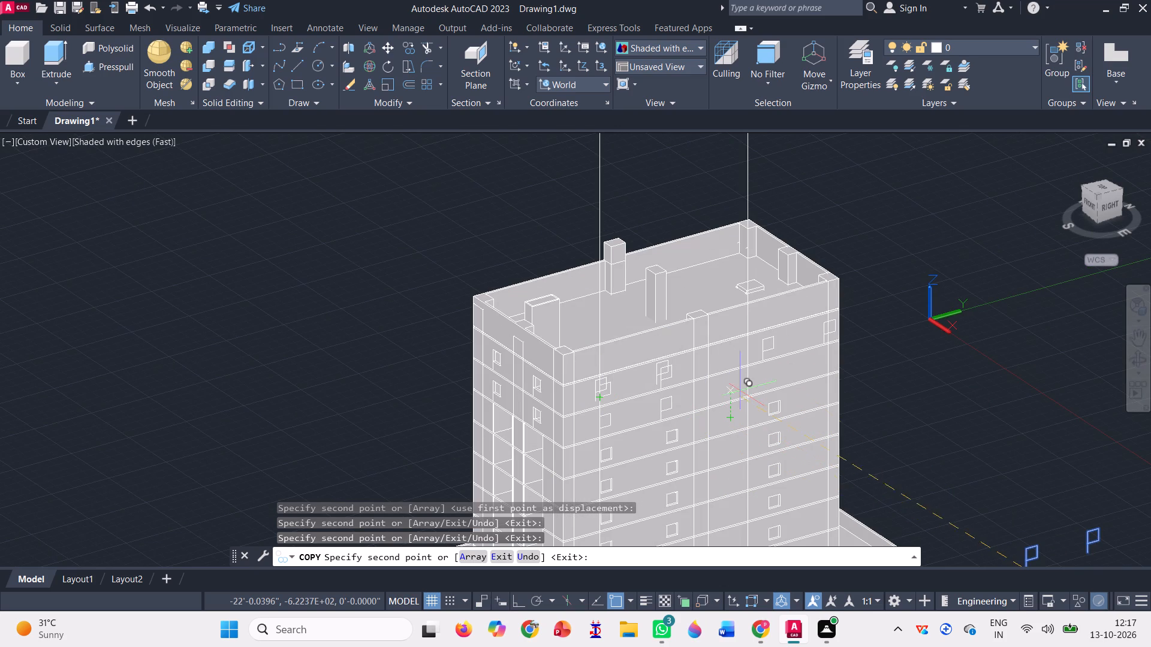
scroll(798, 366, "up", 1)
scroll(764, 411, "up", 3)
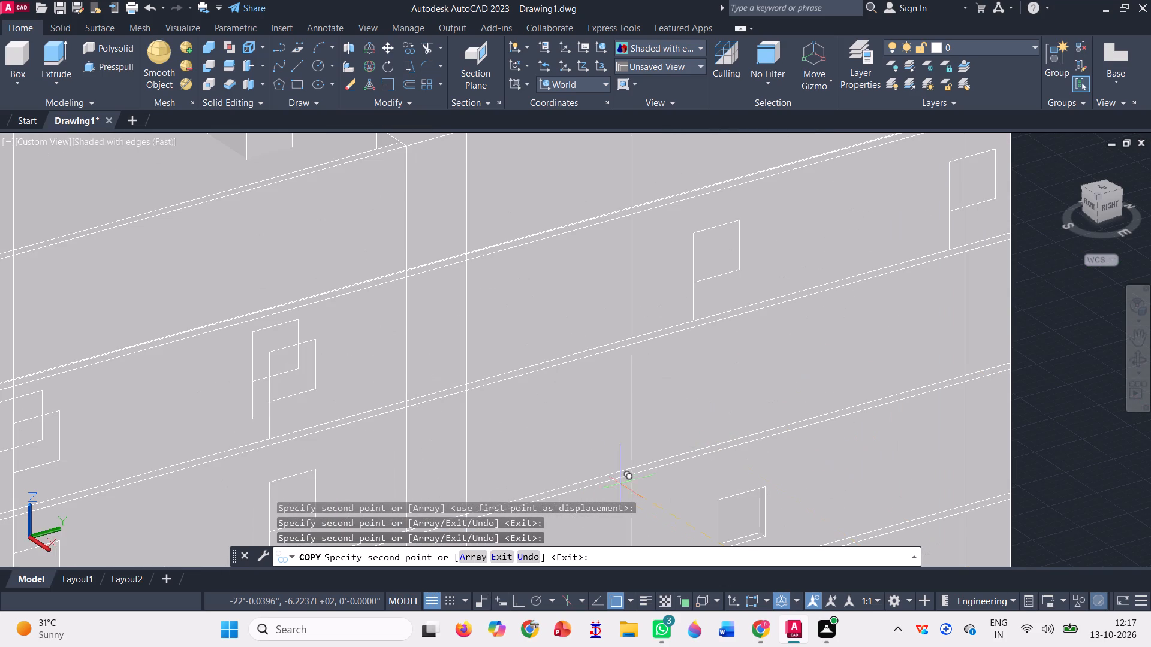
scroll(613, 477, "up", 4)
scroll(731, 409, "up", 4)
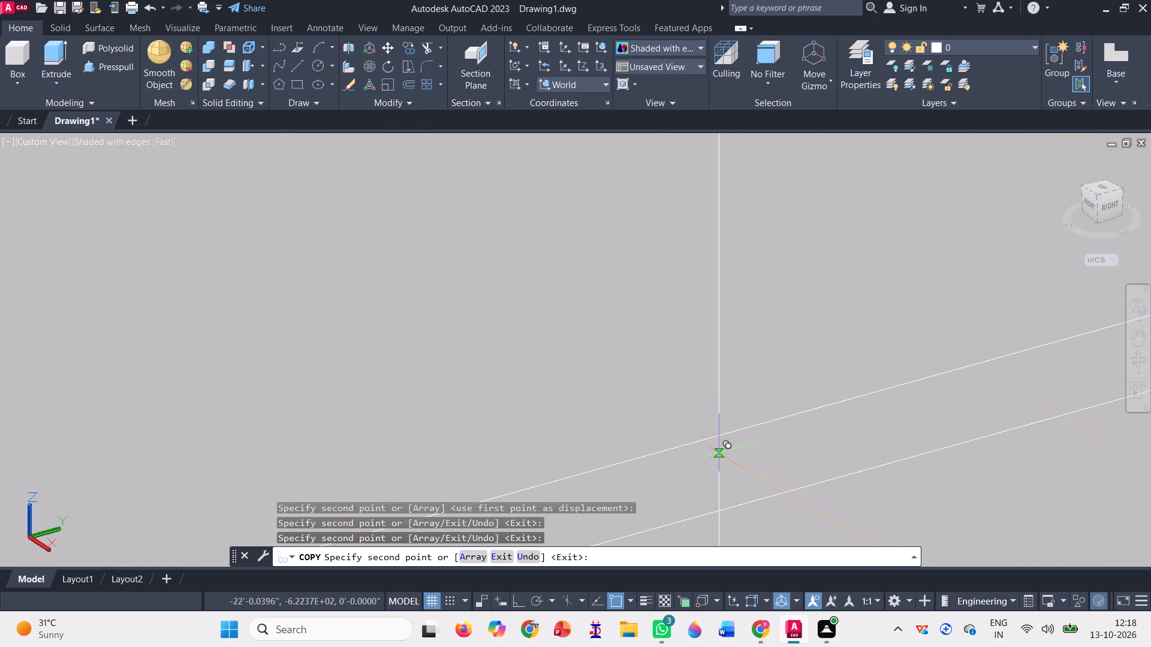
left_click(718, 438)
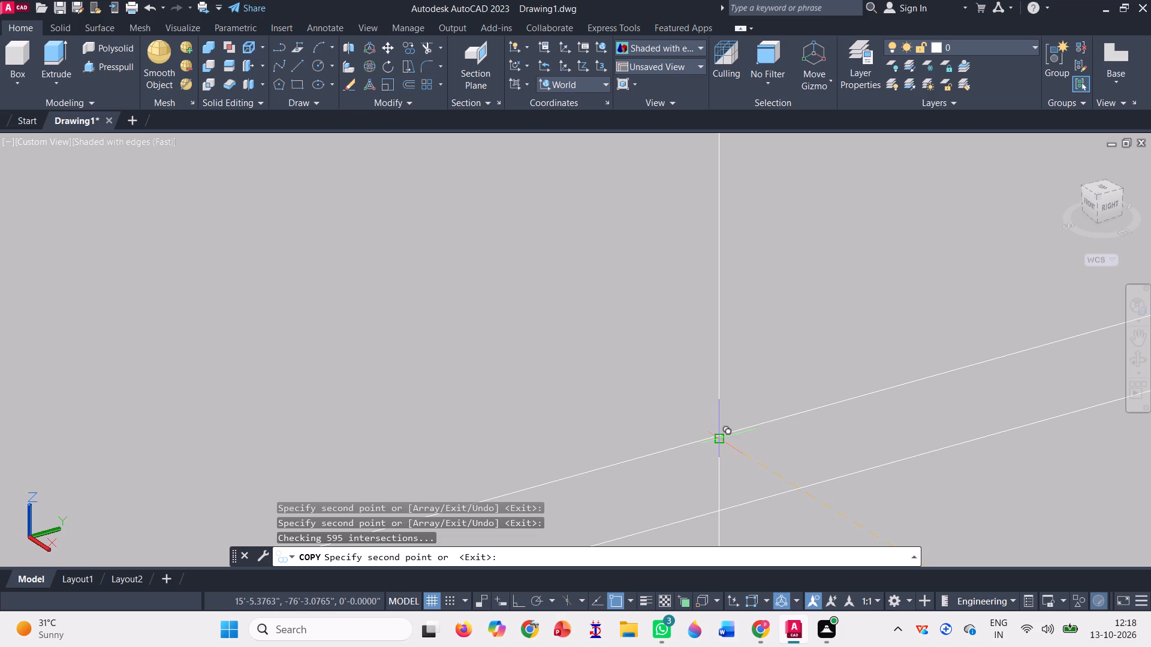
scroll(718, 437, "down", 3)
scroll(656, 469, "down", 9)
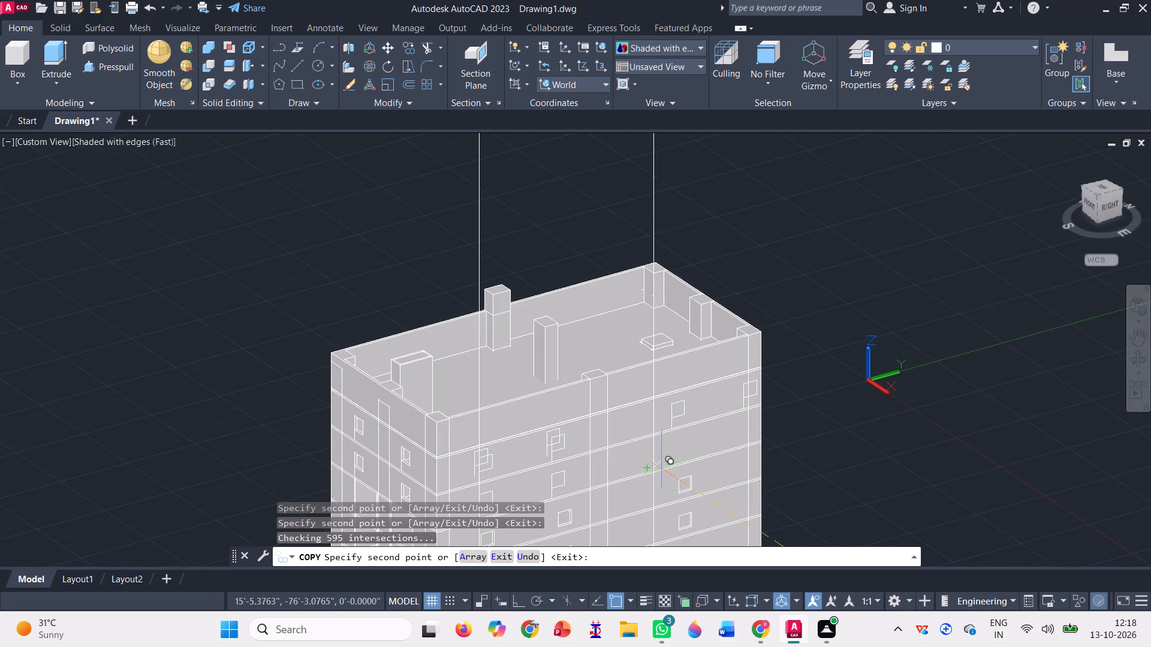
scroll(724, 372, "down", 3)
key("Escape")
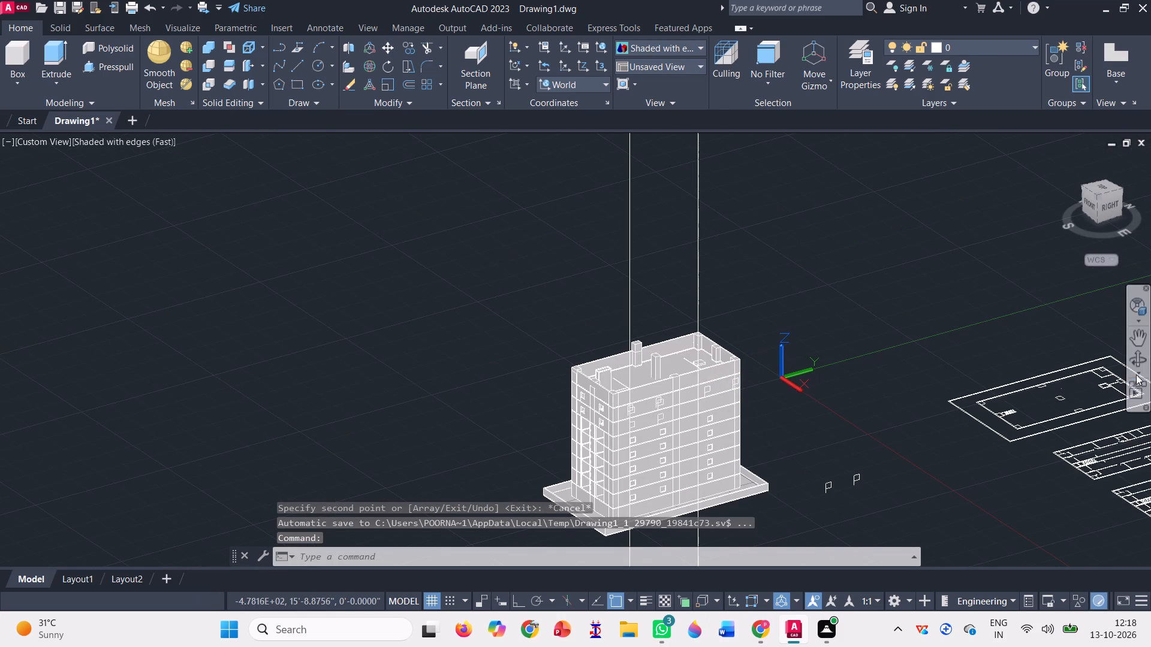
Erase the two stray flag outlines overlapping the floor-aligned flags at the two southern top-storey window positions on the east wall.
left_click(1141, 353)
scroll(713, 514, "up", 2)
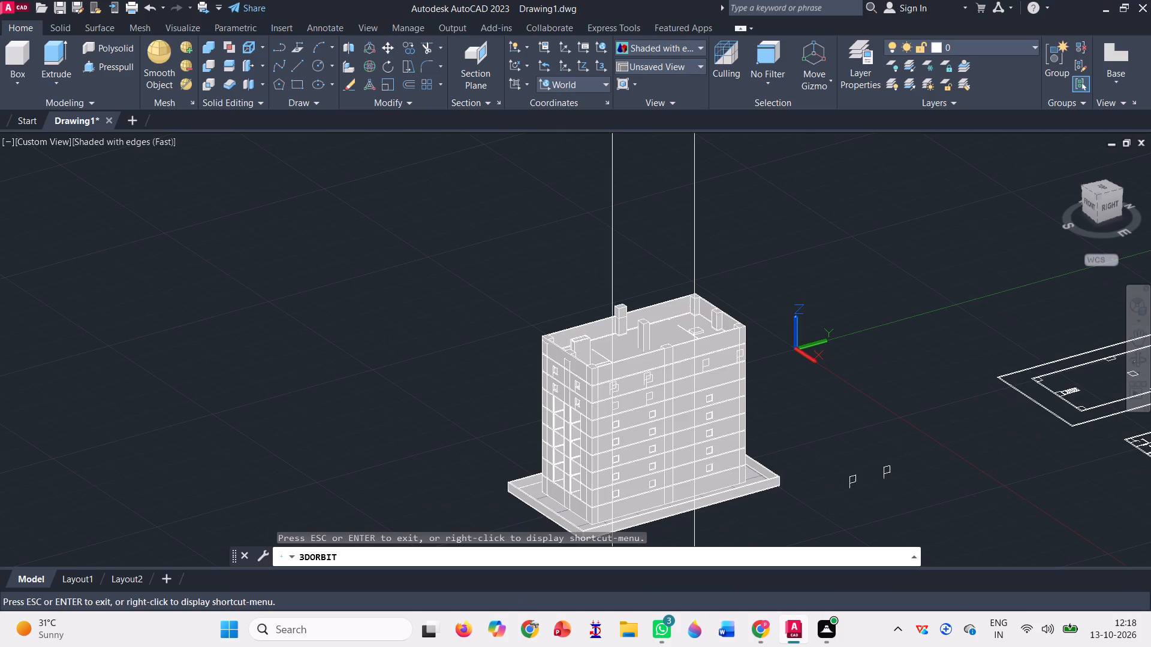
scroll(677, 473, "up", 3)
scroll(629, 349, "up", 6)
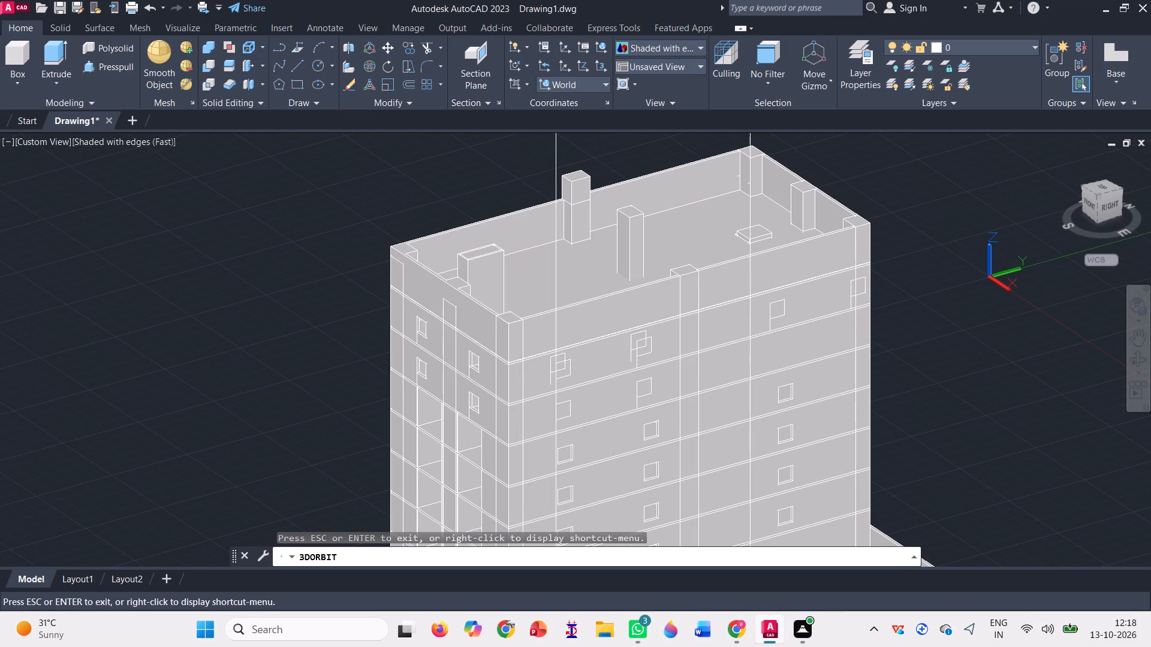
key("Escape")
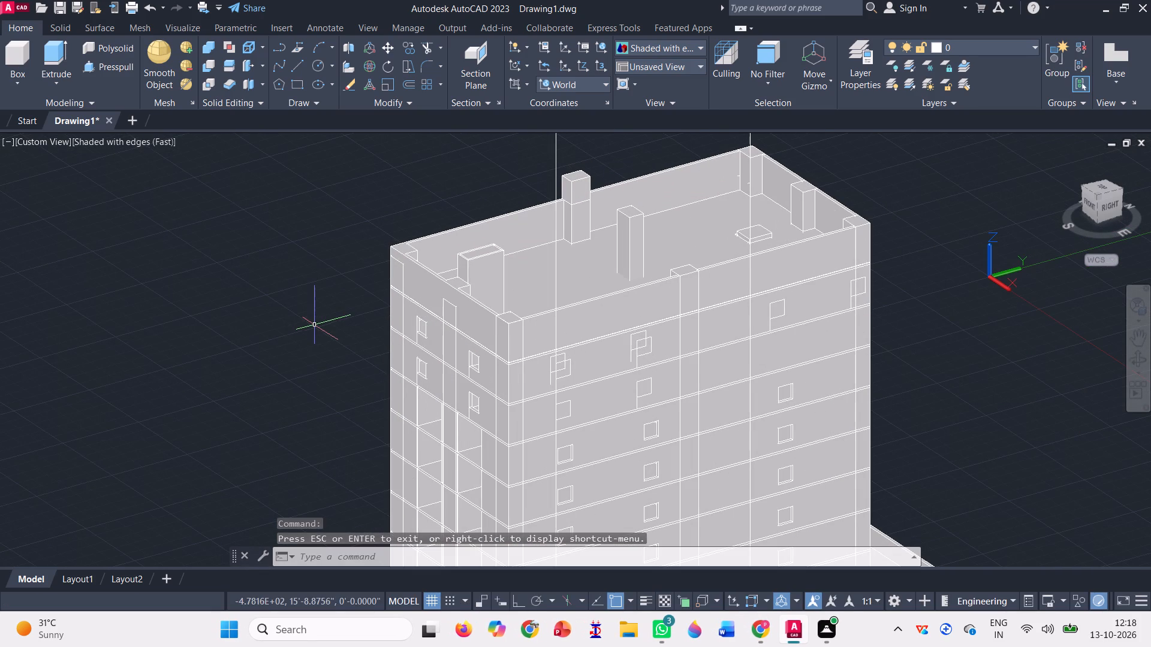
scroll(460, 443, "up", 3)
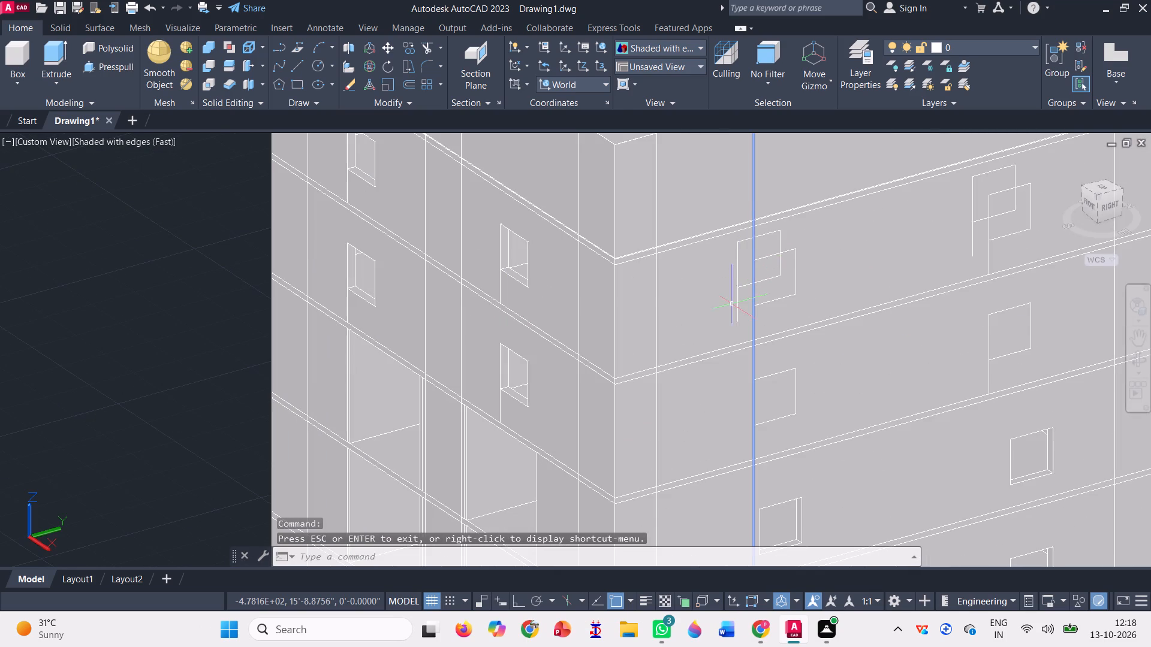
left_click(736, 288)
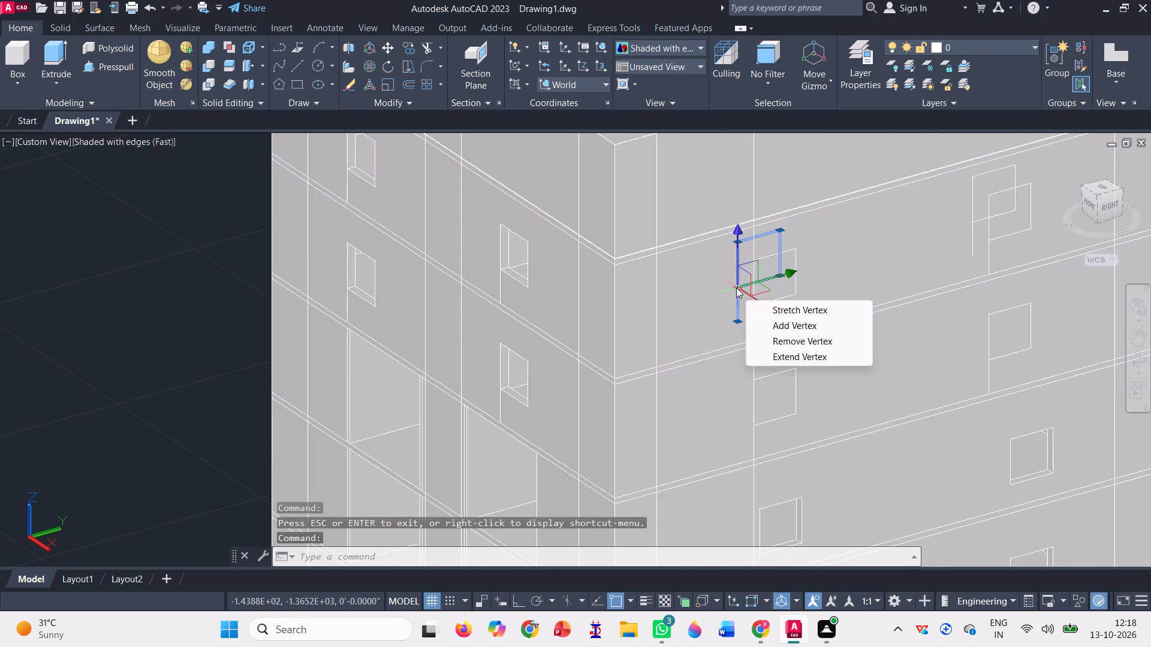
key("Delete")
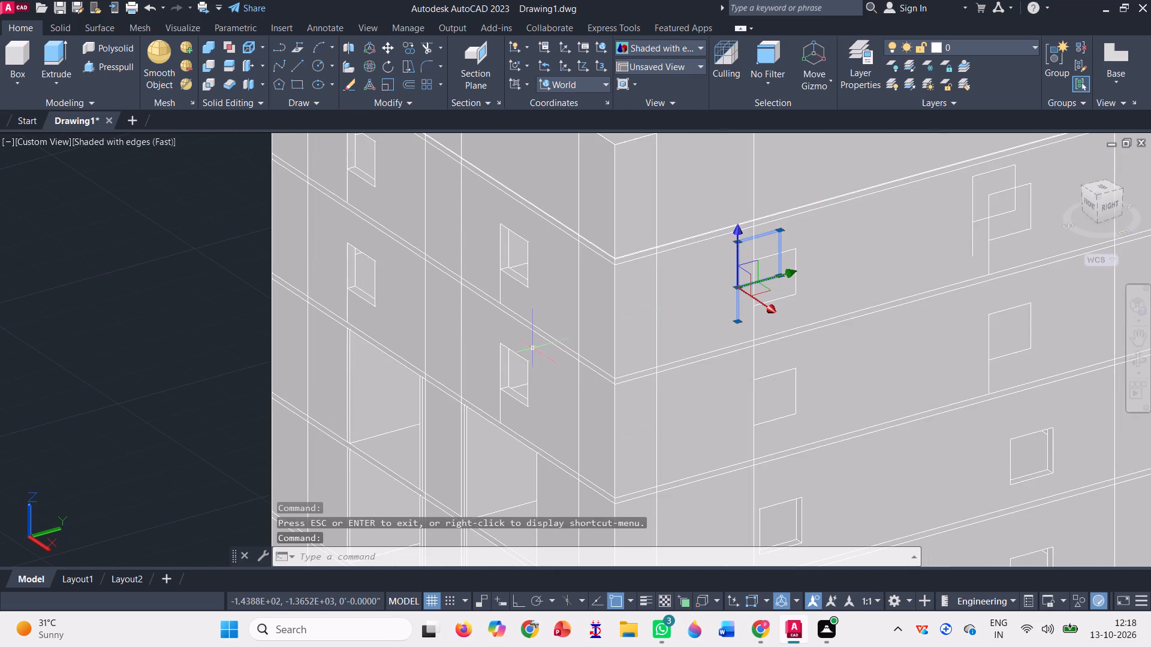
key("Delete")
scroll(370, 319, "down", 2)
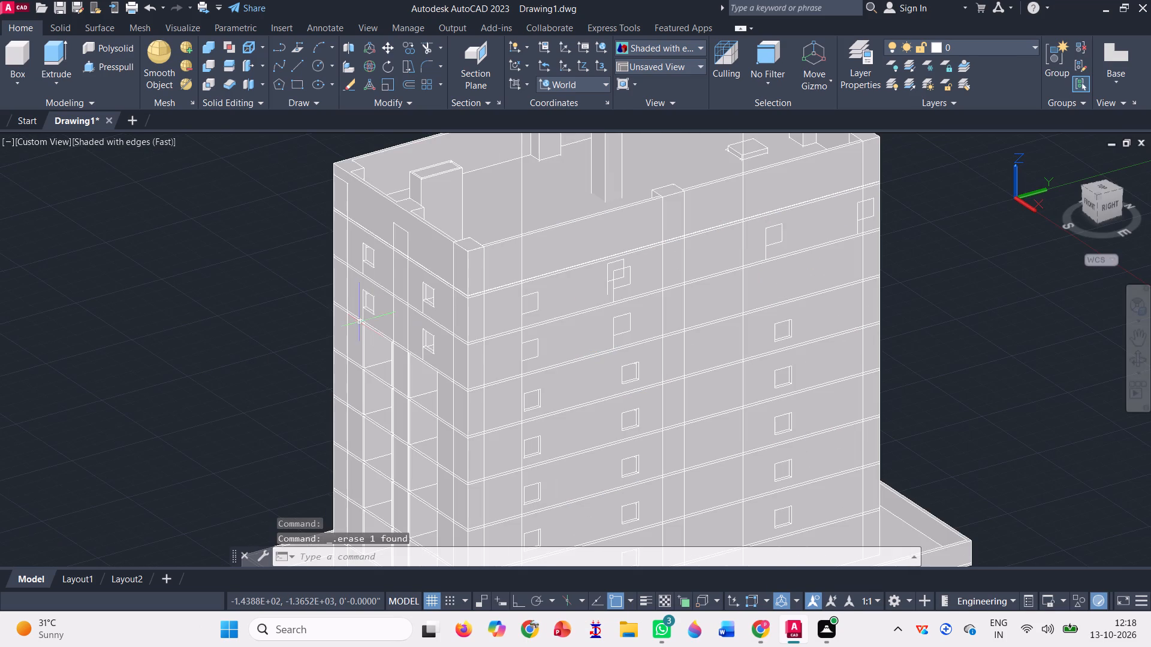
scroll(580, 260, "up", 3)
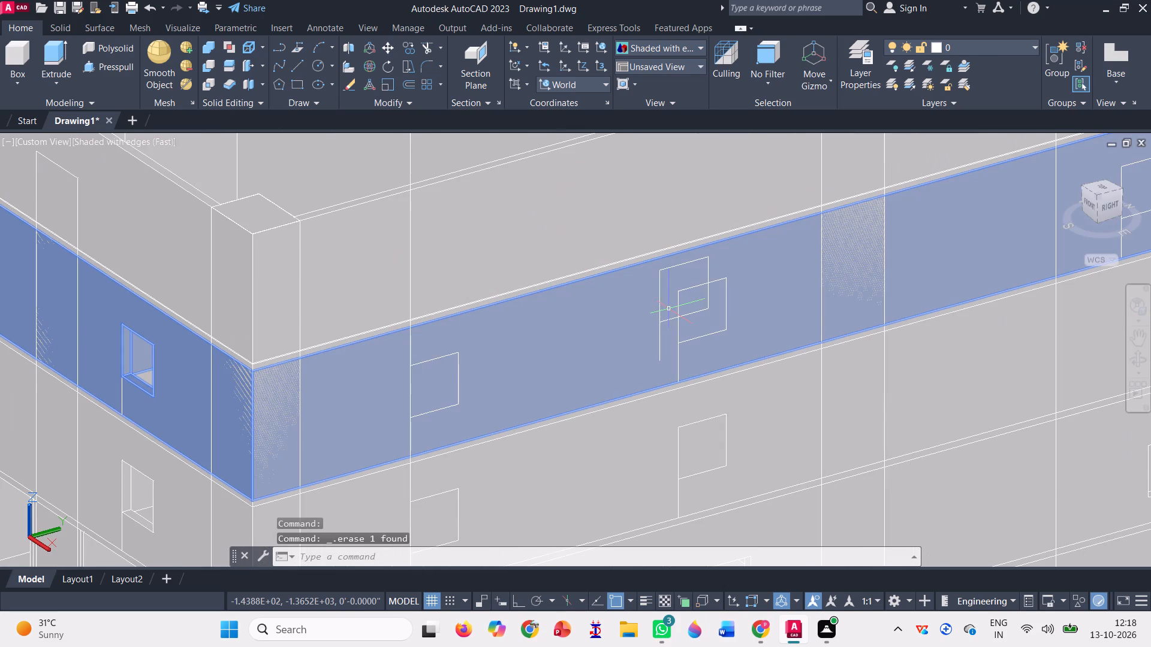
left_click(659, 310)
key("Delete")
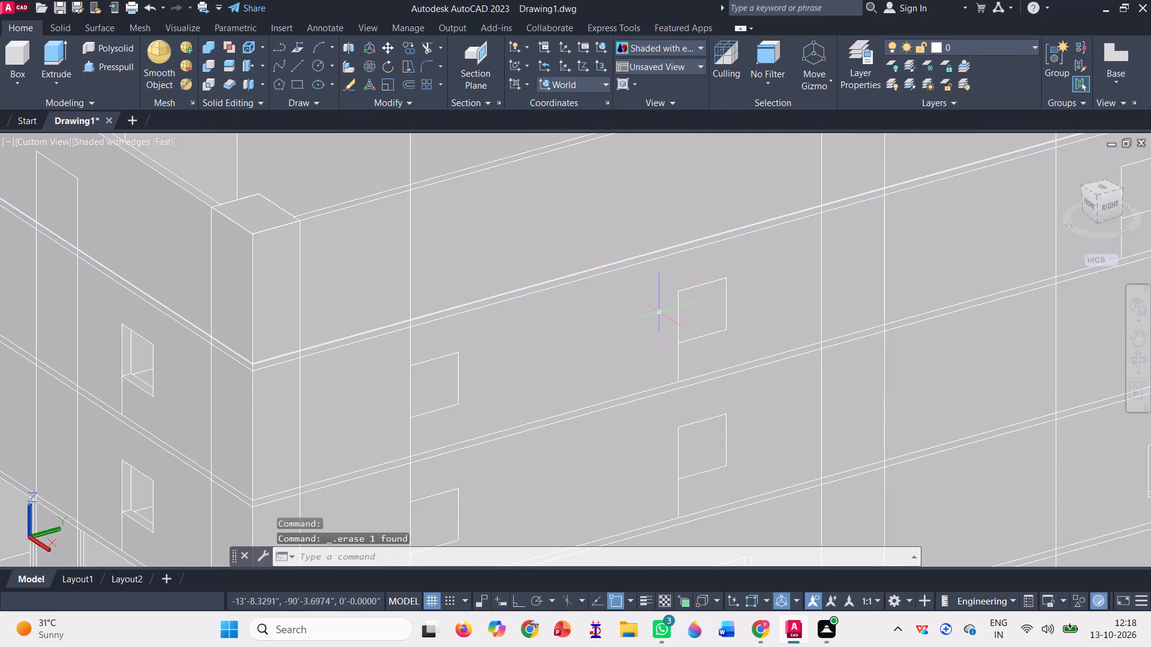
Presspull the four flag outlines at the two southern positions of the two highest window storeys on the east wall into window openings.
scroll(629, 328, "down", 3)
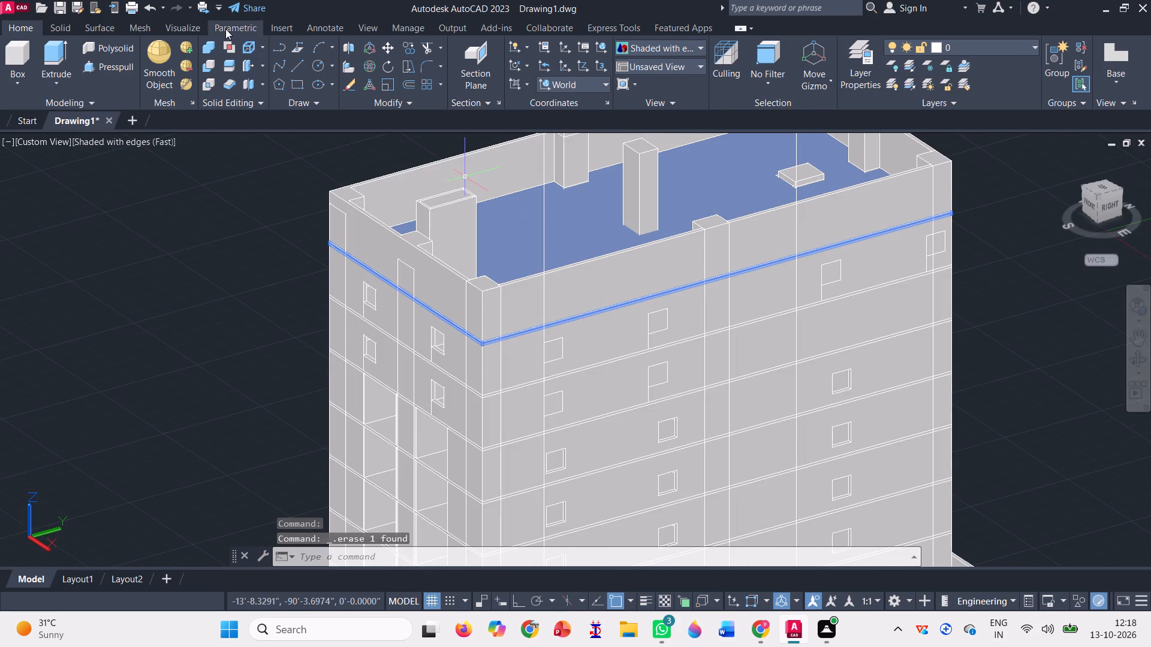
left_click(110, 67)
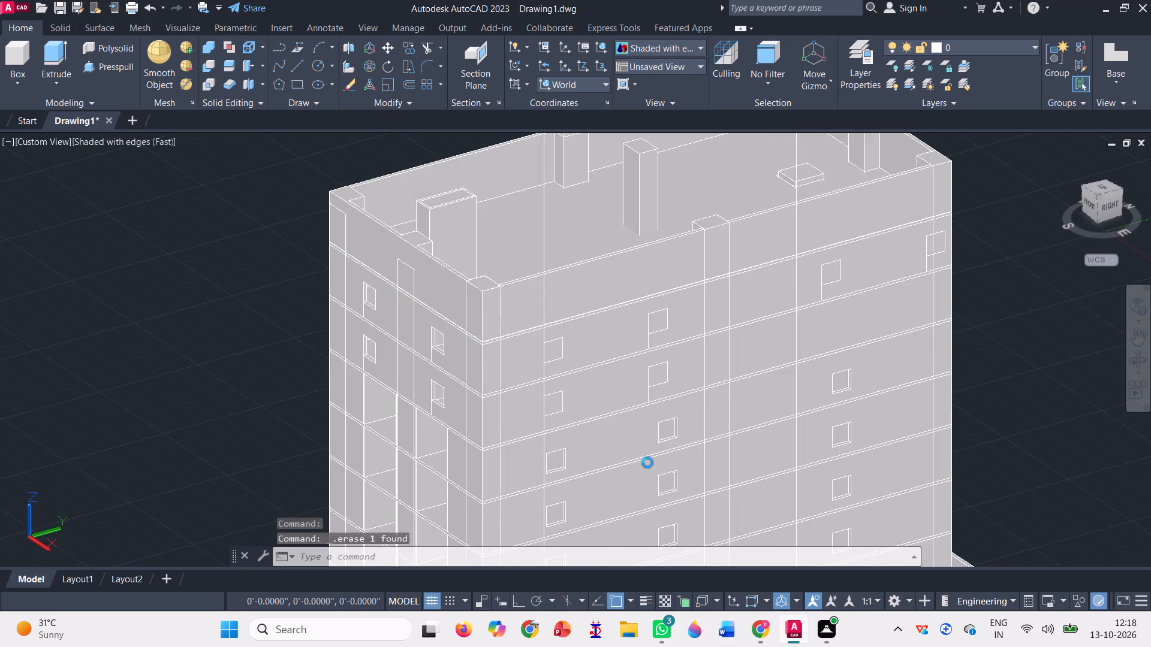
scroll(632, 461, "up", 2)
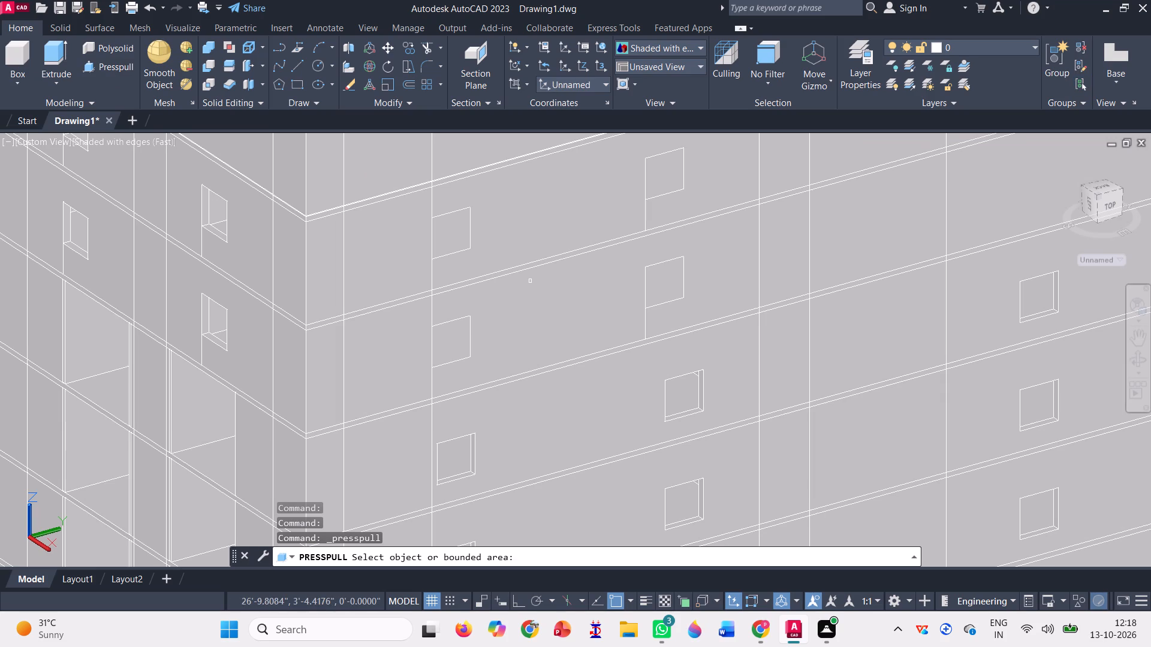
left_click(450, 226)
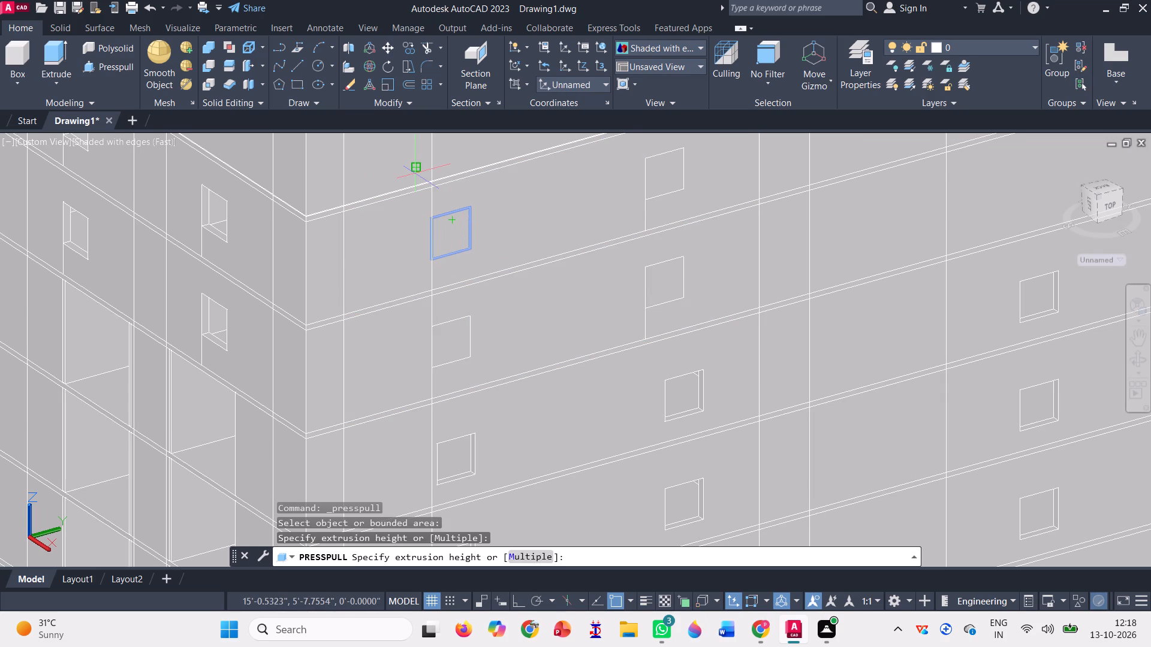
left_click(415, 173)
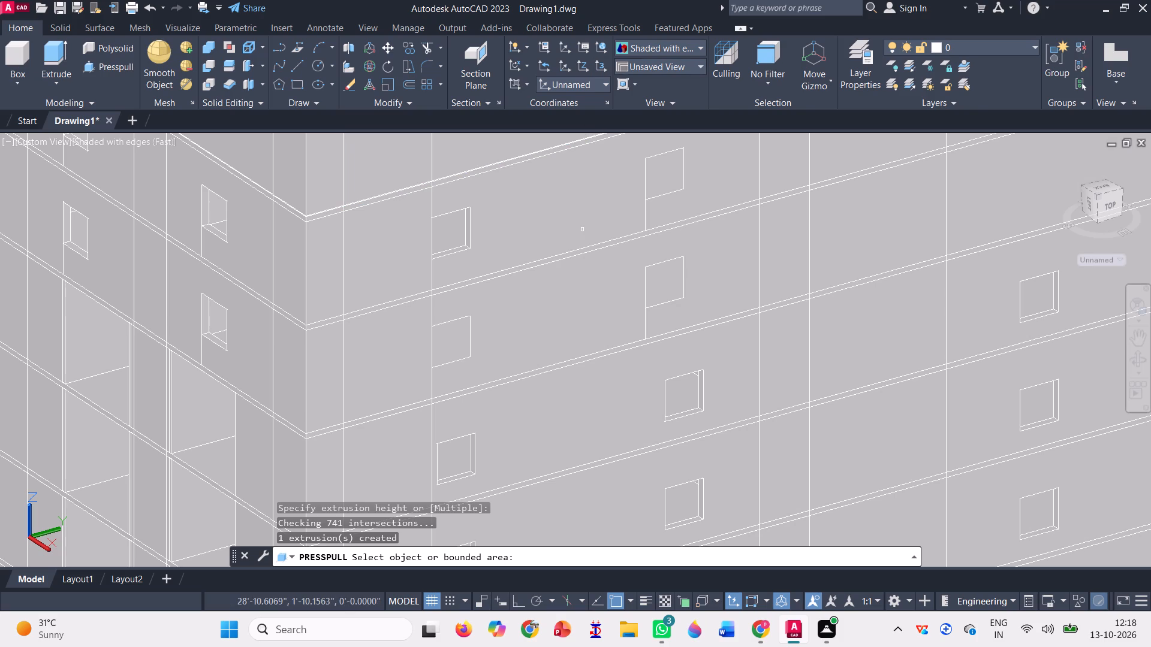
left_click(668, 170)
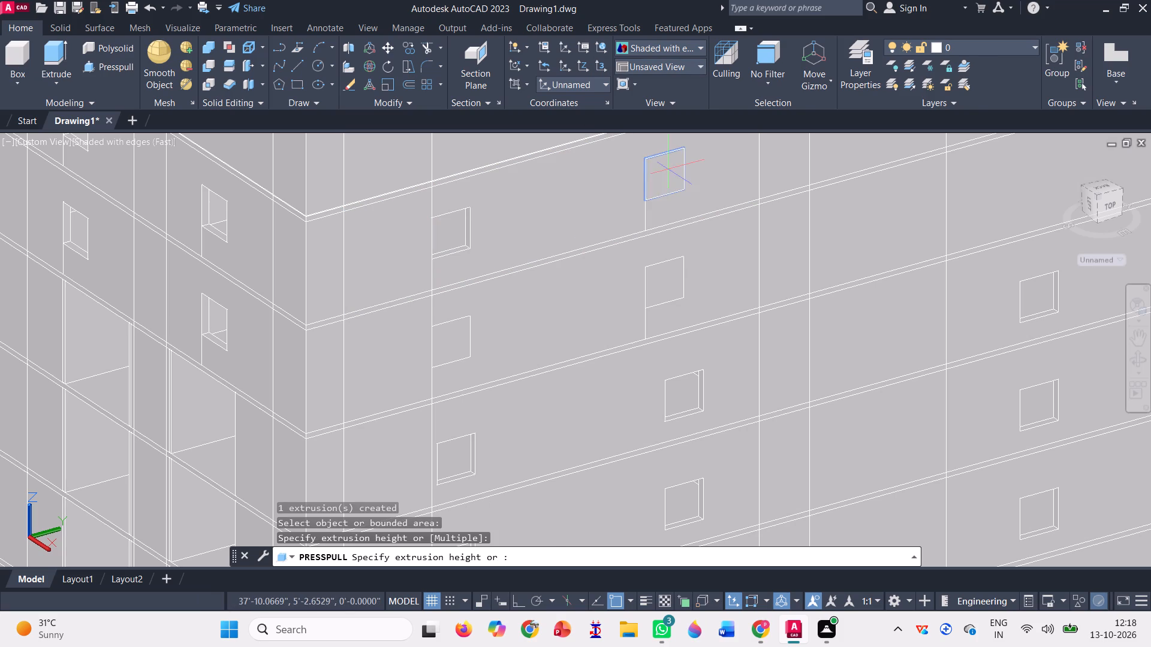
left_click(597, 137)
left_click(664, 282)
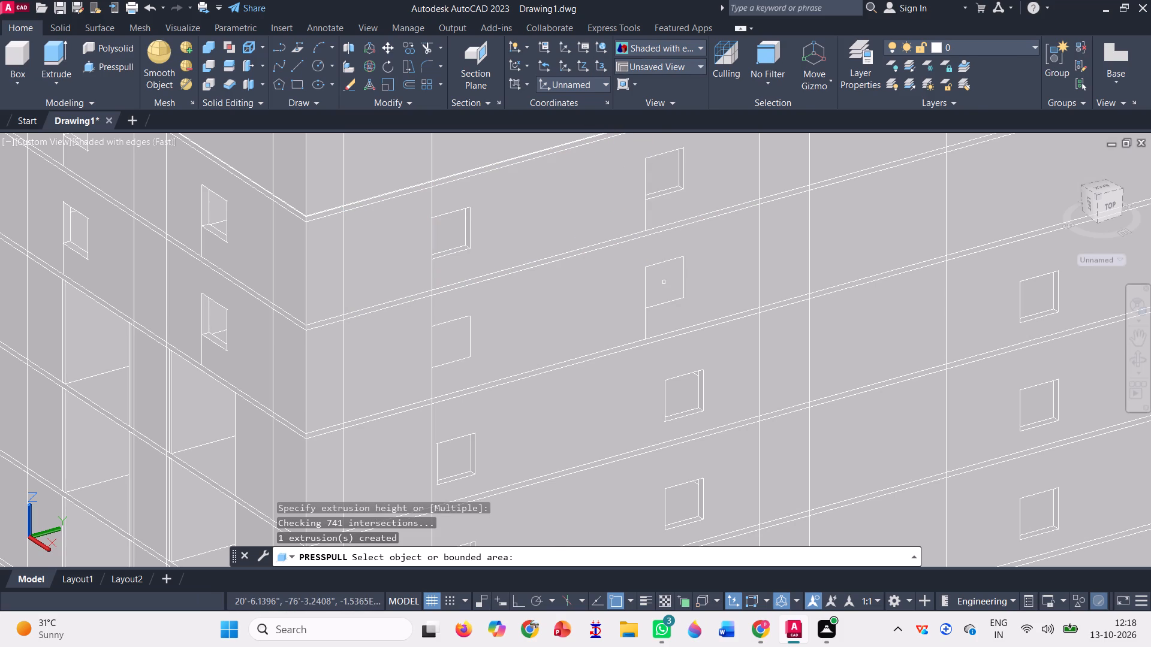
left_click(626, 247)
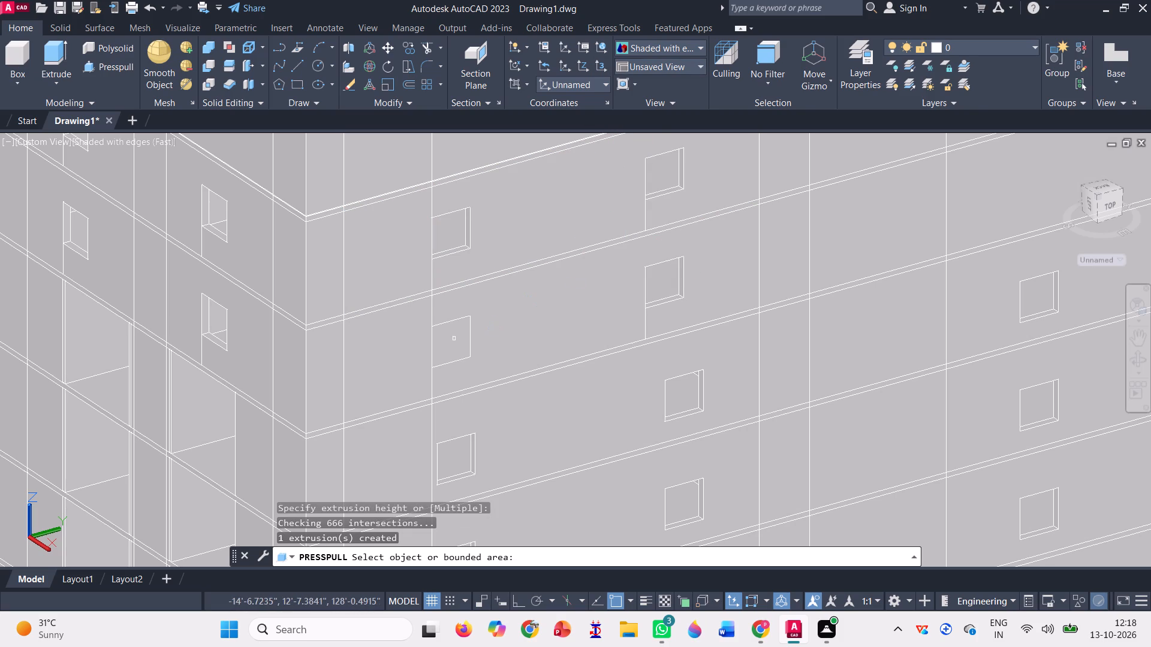
left_click(445, 337)
left_click(441, 294)
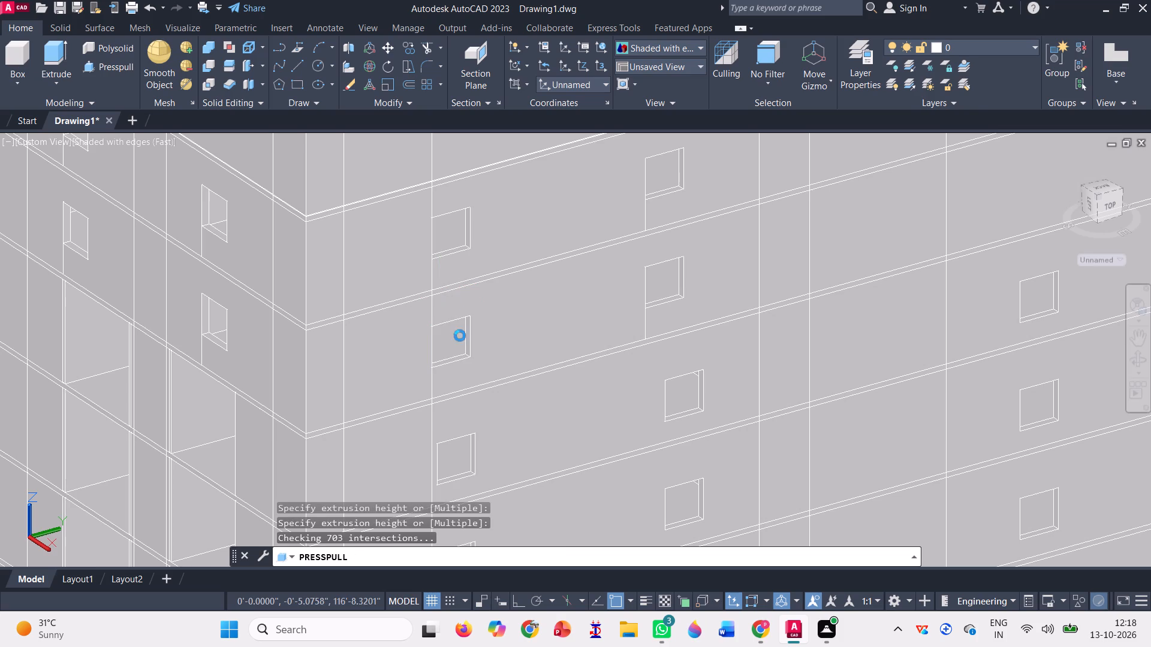
Orbit around the building to examine the wall openings and the remaining flag outlines from several sides, and leave Presspull.
scroll(486, 358, "down", 3)
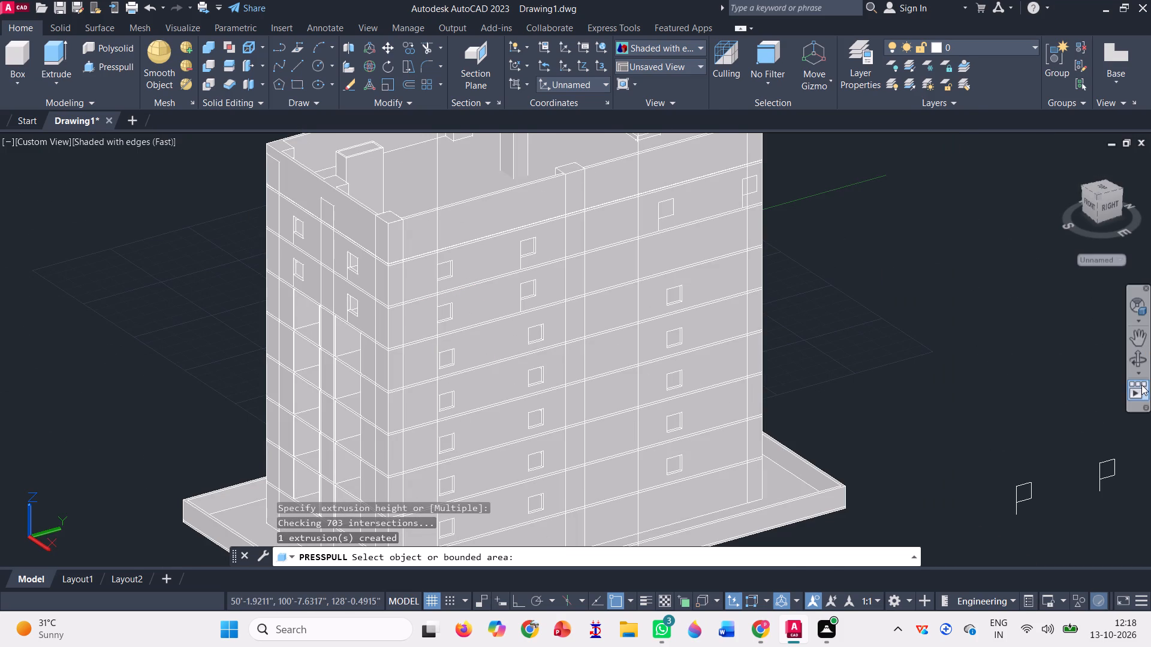
left_click(1144, 358)
left_click_drag(966, 339, 837, 397)
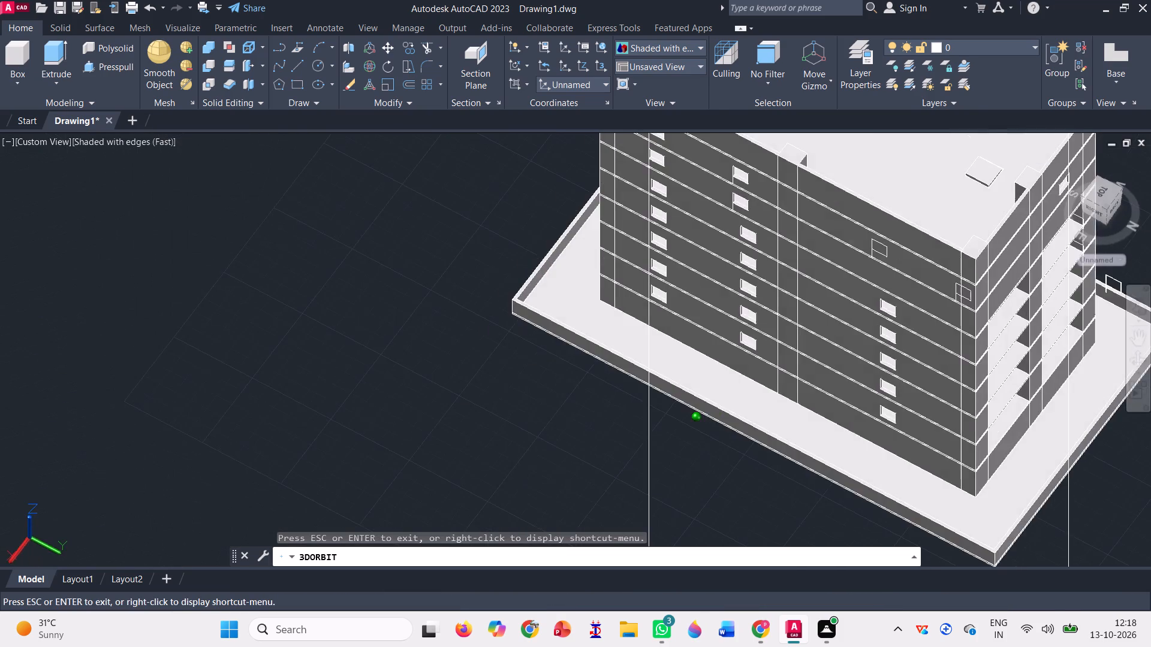
left_click_drag(837, 397, 568, 304)
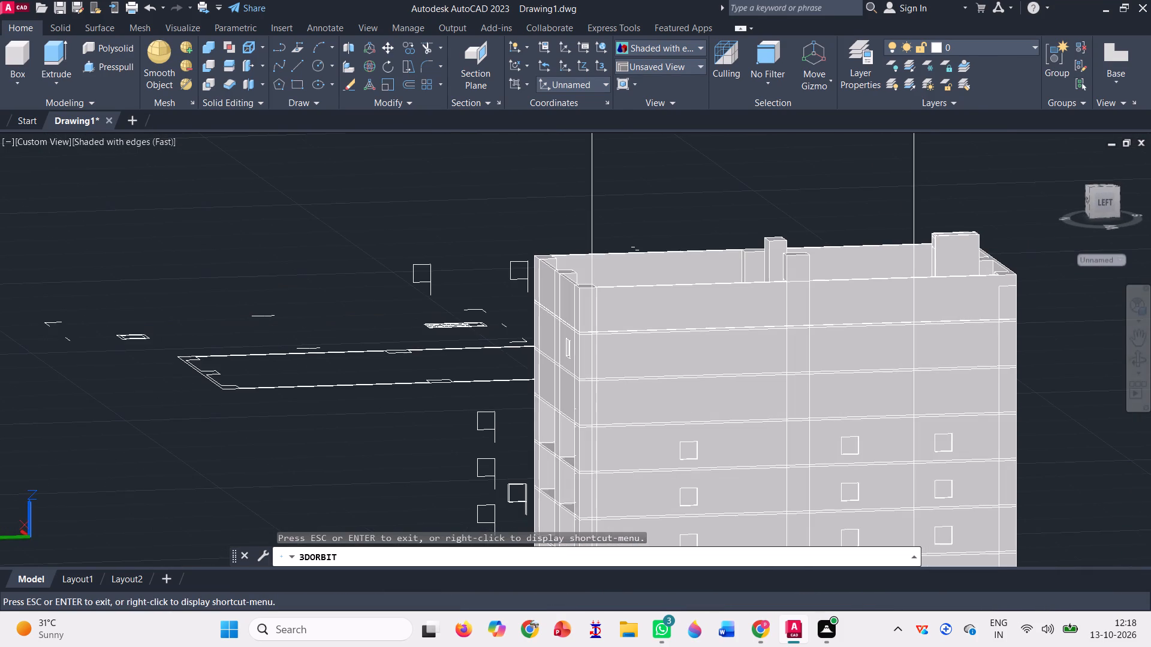
left_click_drag(450, 313, 801, 403)
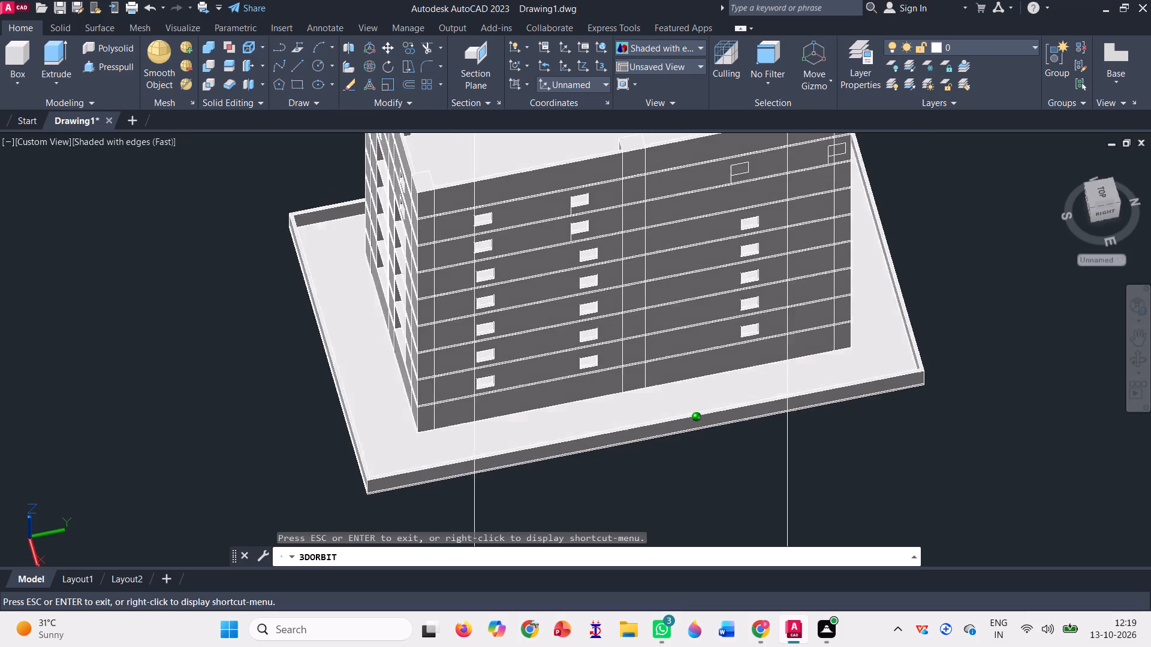
left_click_drag(801, 403, 788, 338)
scroll(423, 358, "down", 5)
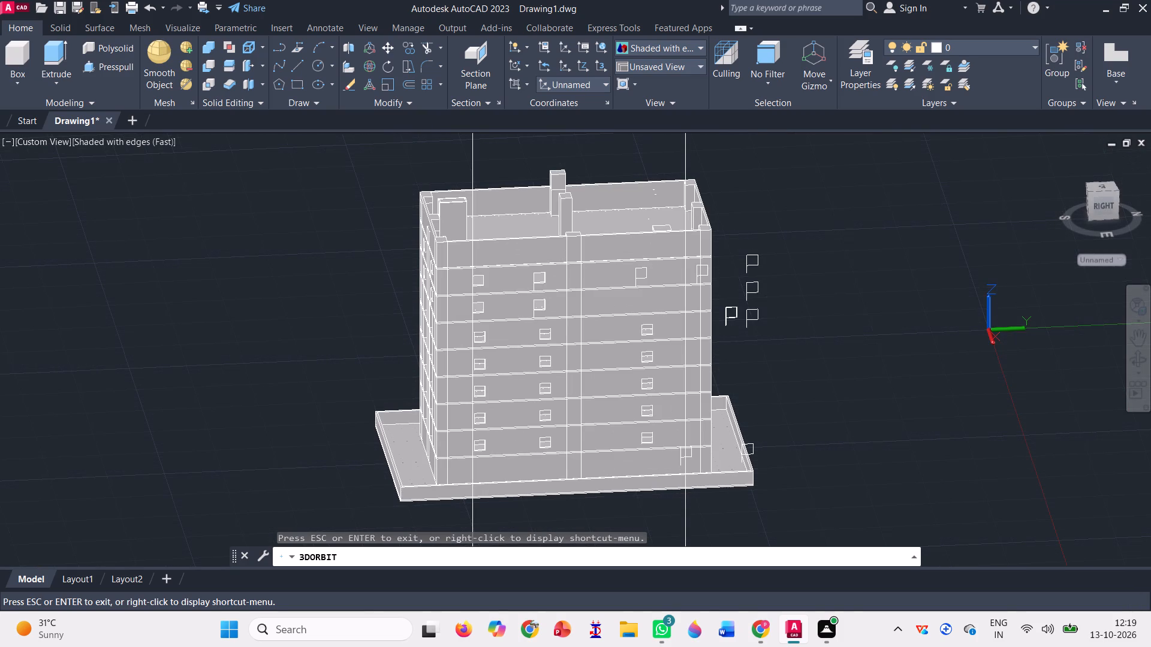
key("Escape")
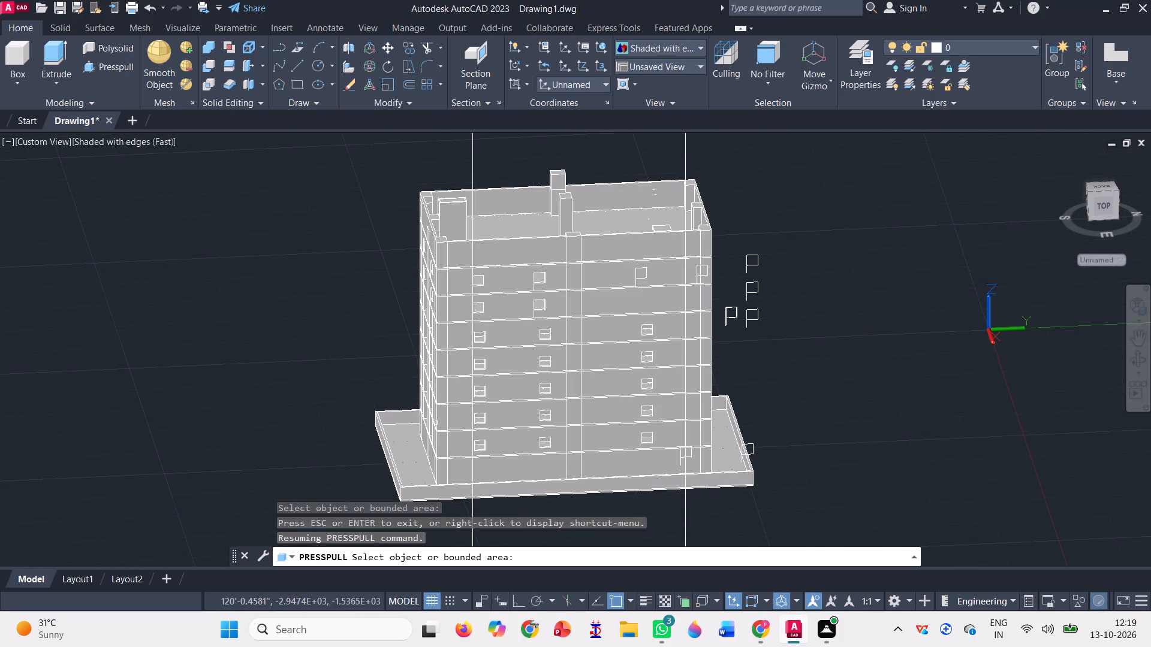
key("Escape")
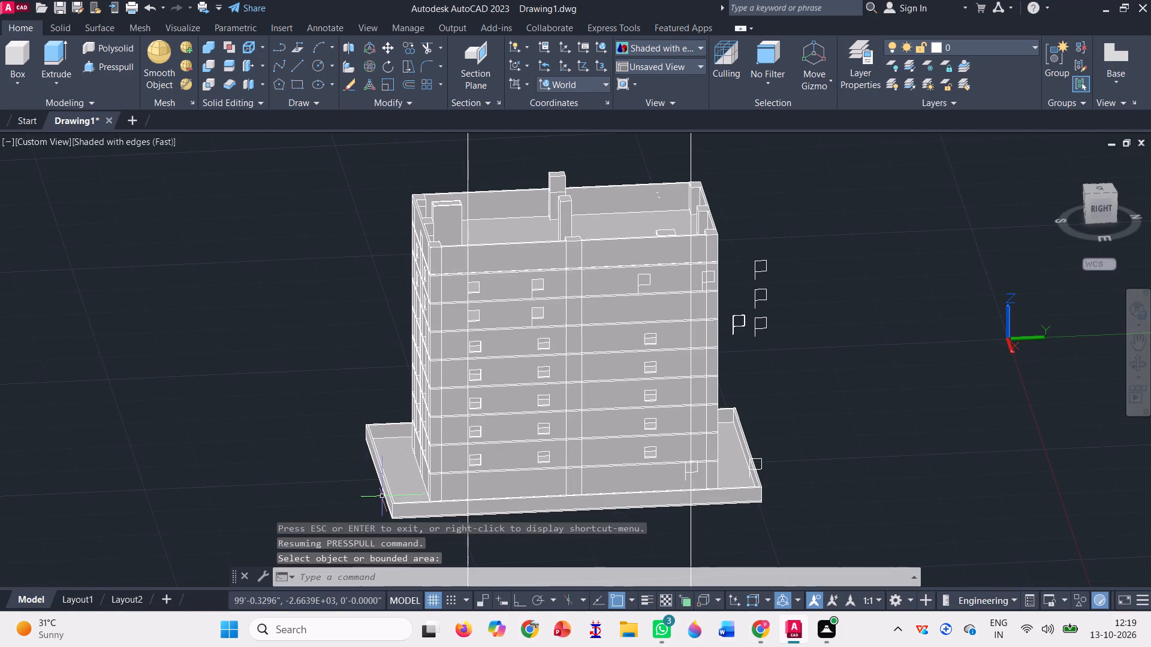
Select the compound wall, the ground storey and the three window storeys above it, together with the floor slabs between them.
left_click(399, 502)
left_click(399, 484)
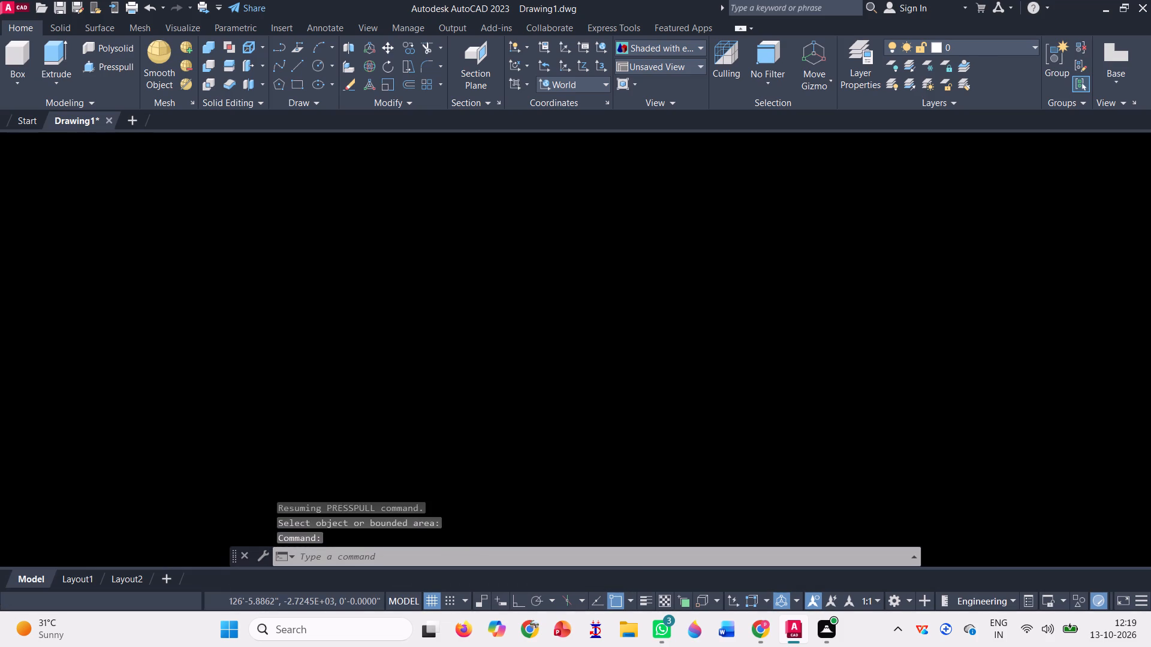
scroll(421, 477, "up", 4)
scroll(653, 462, "up", 1)
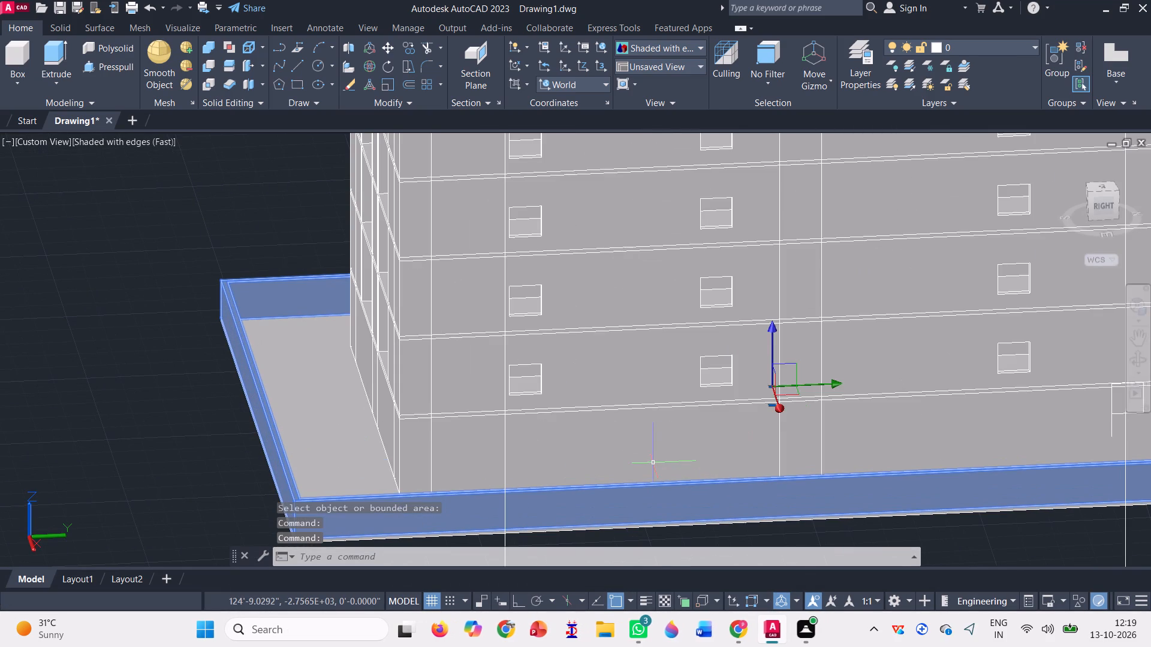
left_click(653, 460)
scroll(619, 399, "up", 3)
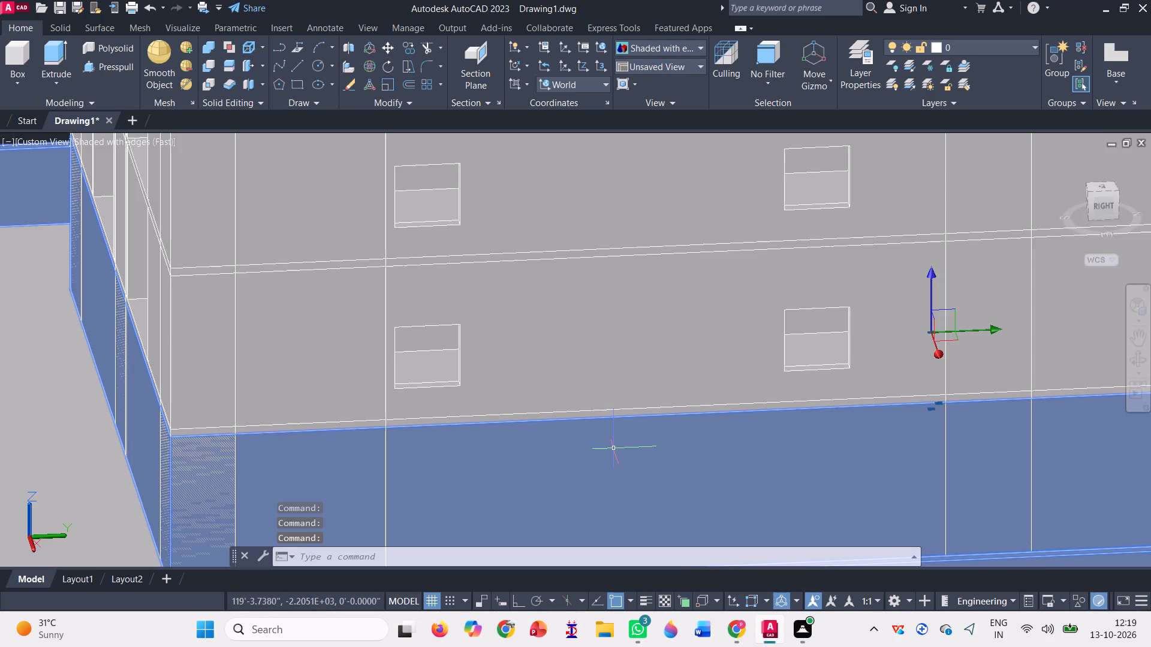
scroll(620, 421, "up", 3)
left_click(622, 403)
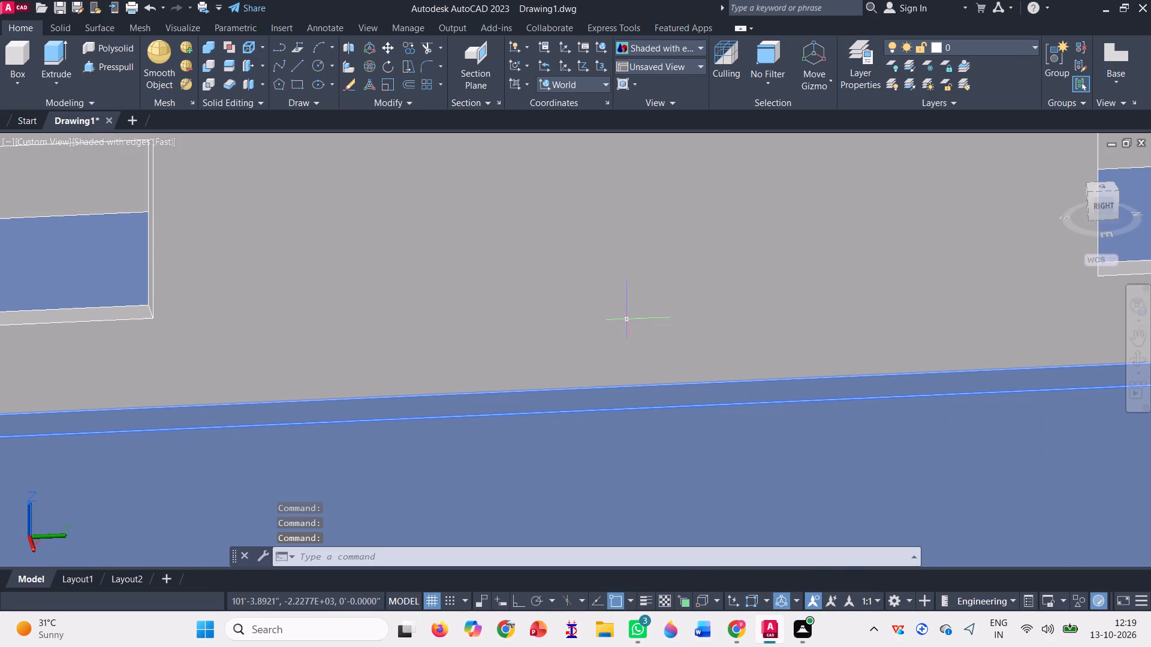
left_click(626, 315)
scroll(562, 473, "down", 5)
scroll(570, 279, "up", 3)
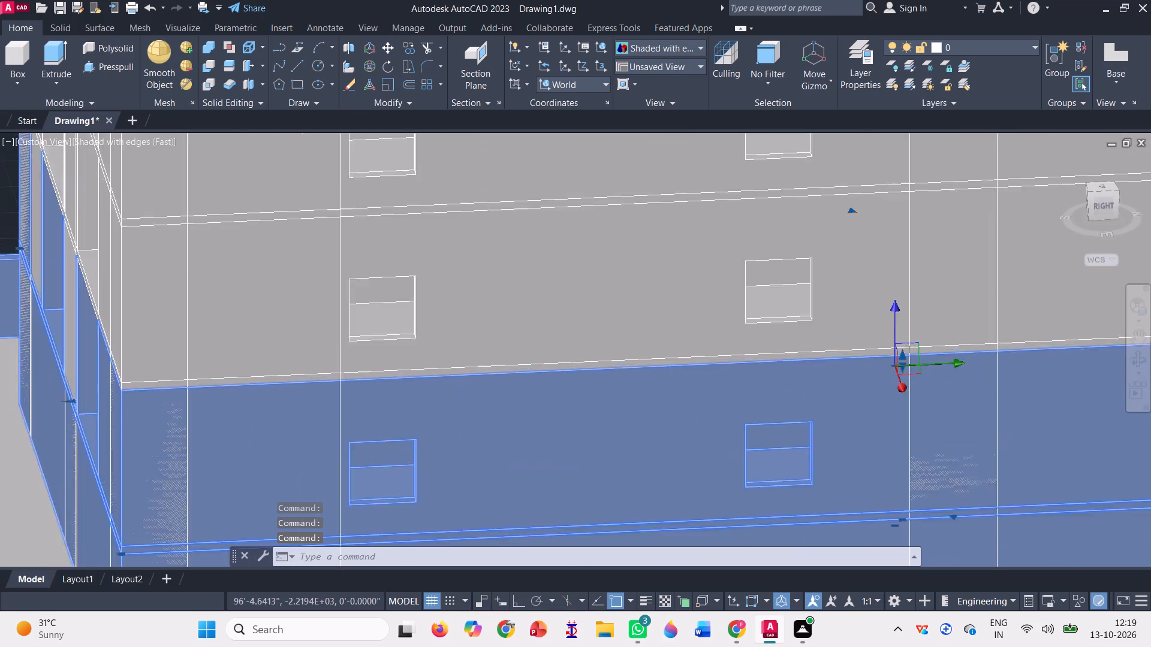
left_click(604, 401)
left_click(583, 315)
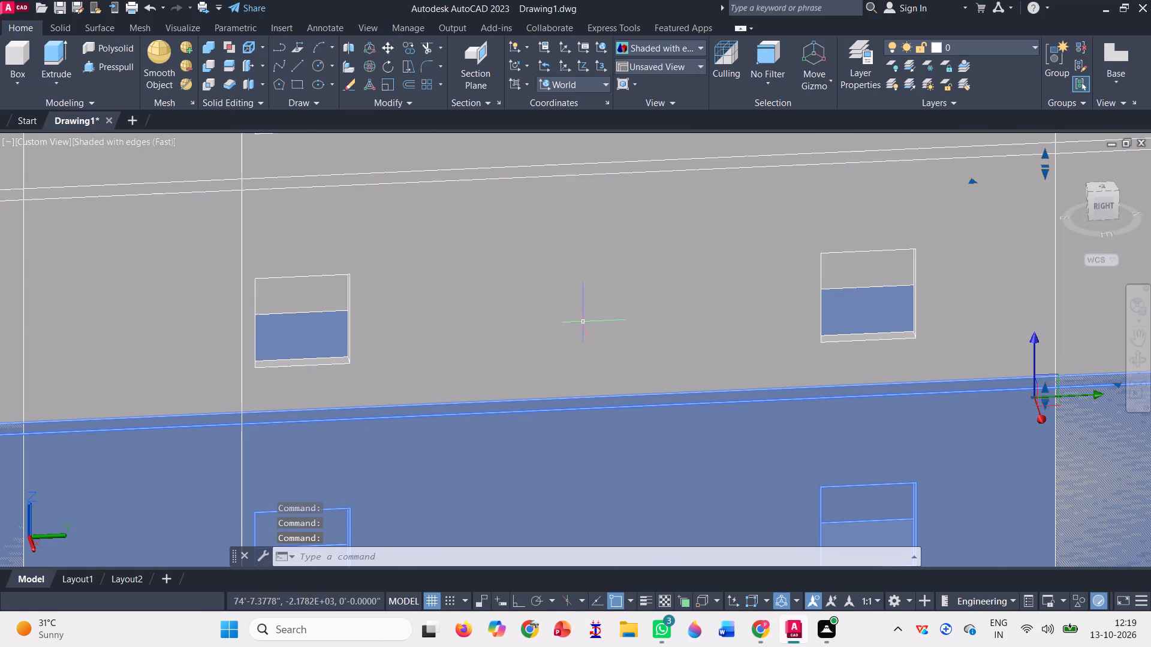
scroll(583, 349, "down", 4)
scroll(584, 252, "up", 3)
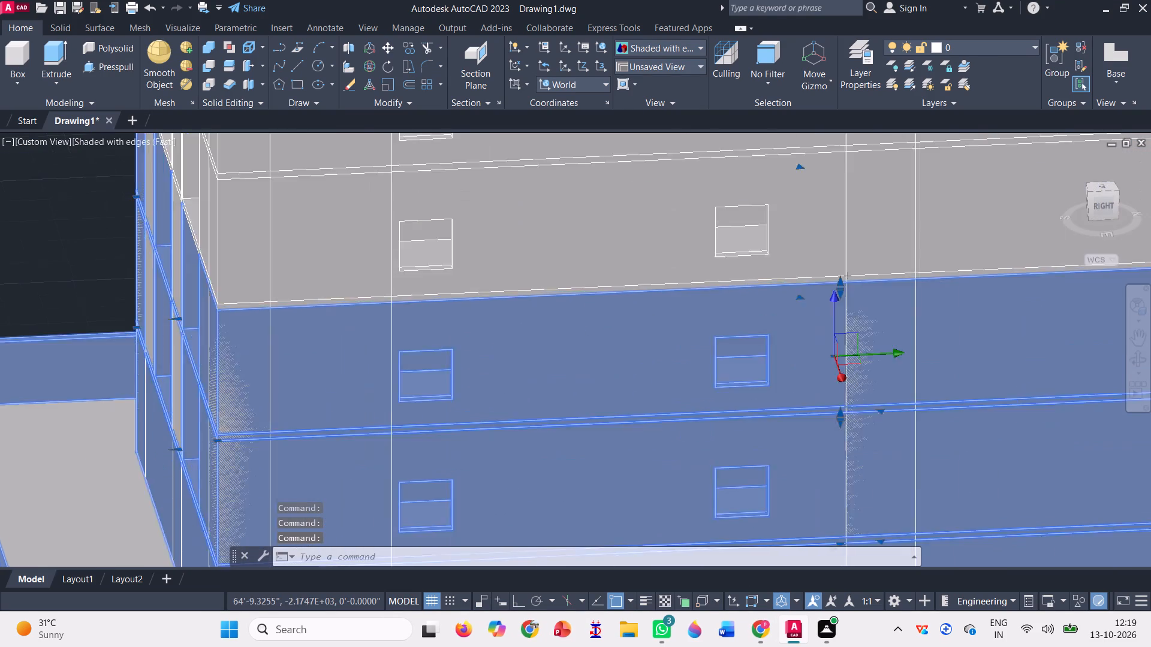
left_click(584, 252)
left_click(586, 305)
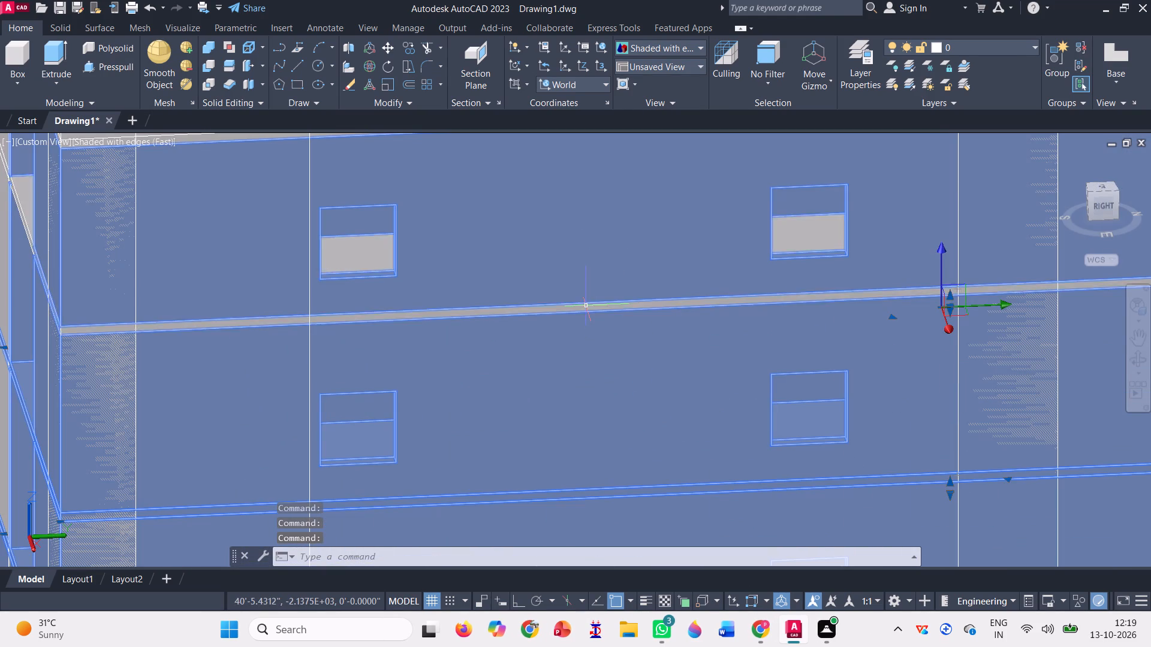
Add the next three window storeys, up to the second-highest one, and the floor slabs beneath them to the selection.
scroll(509, 367, "down", 3)
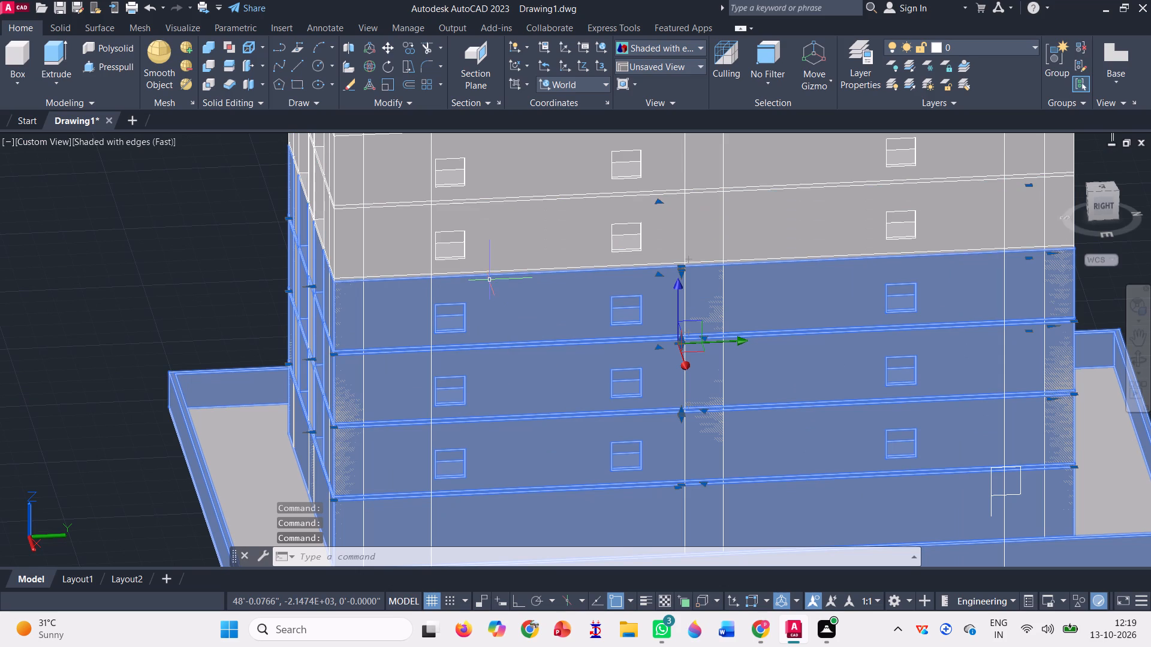
left_click(505, 237)
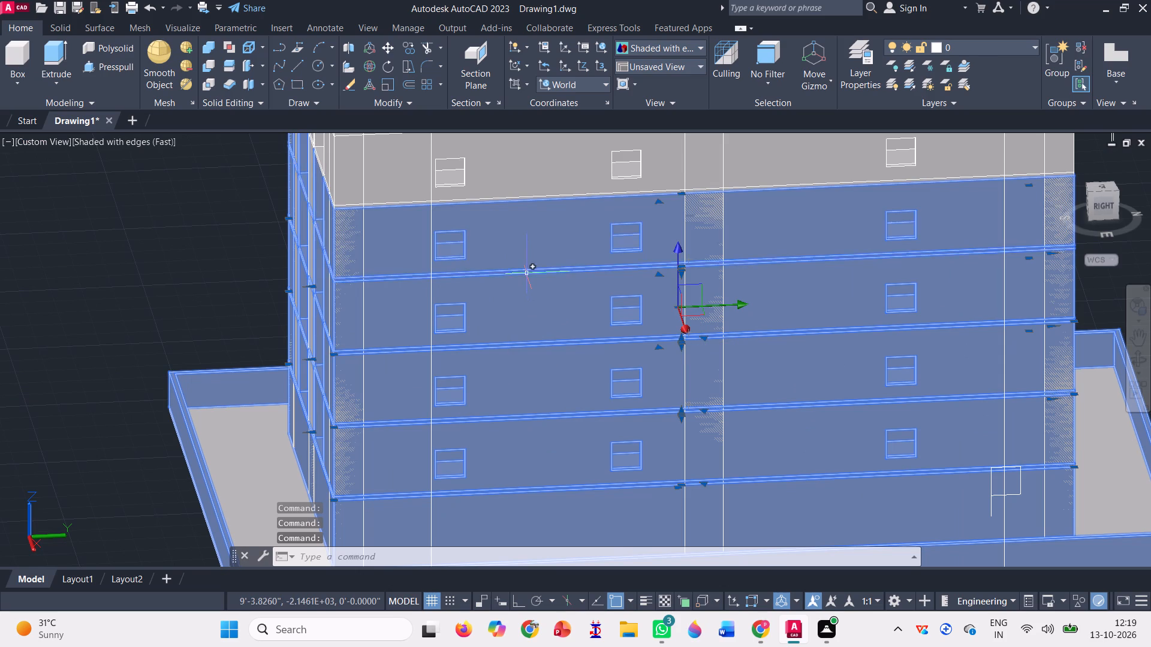
left_click(526, 271)
scroll(487, 345, "down", 2)
scroll(501, 280, "up", 2)
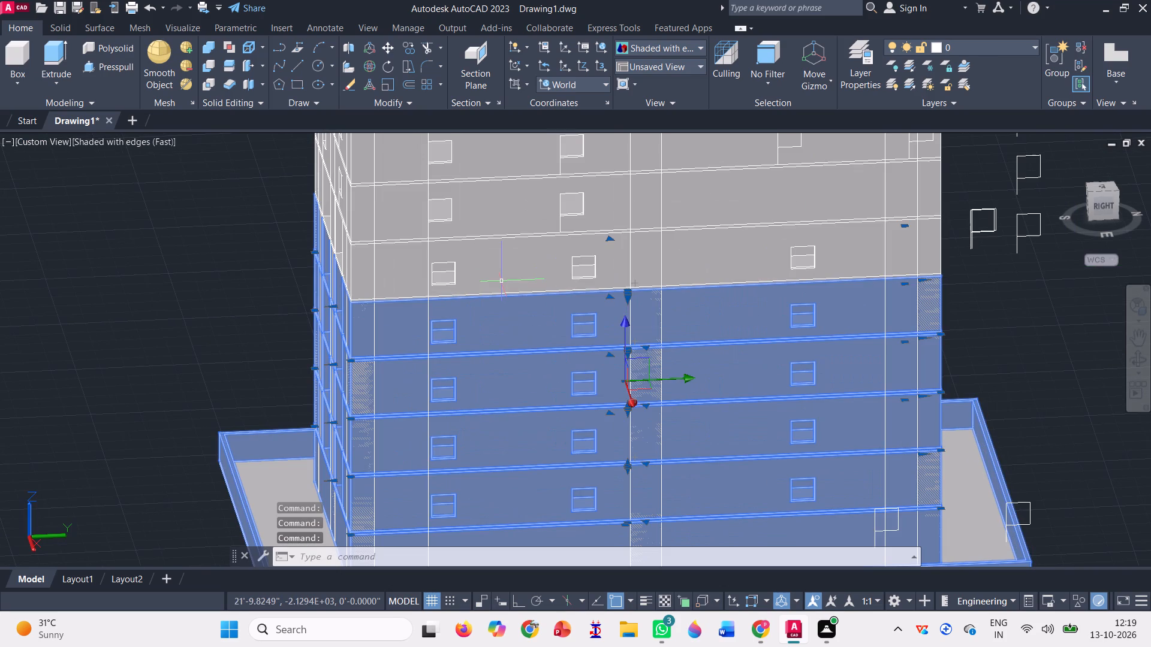
left_click(501, 280)
scroll(493, 286, "up", 6)
left_click(491, 300)
scroll(484, 338, "down", 6)
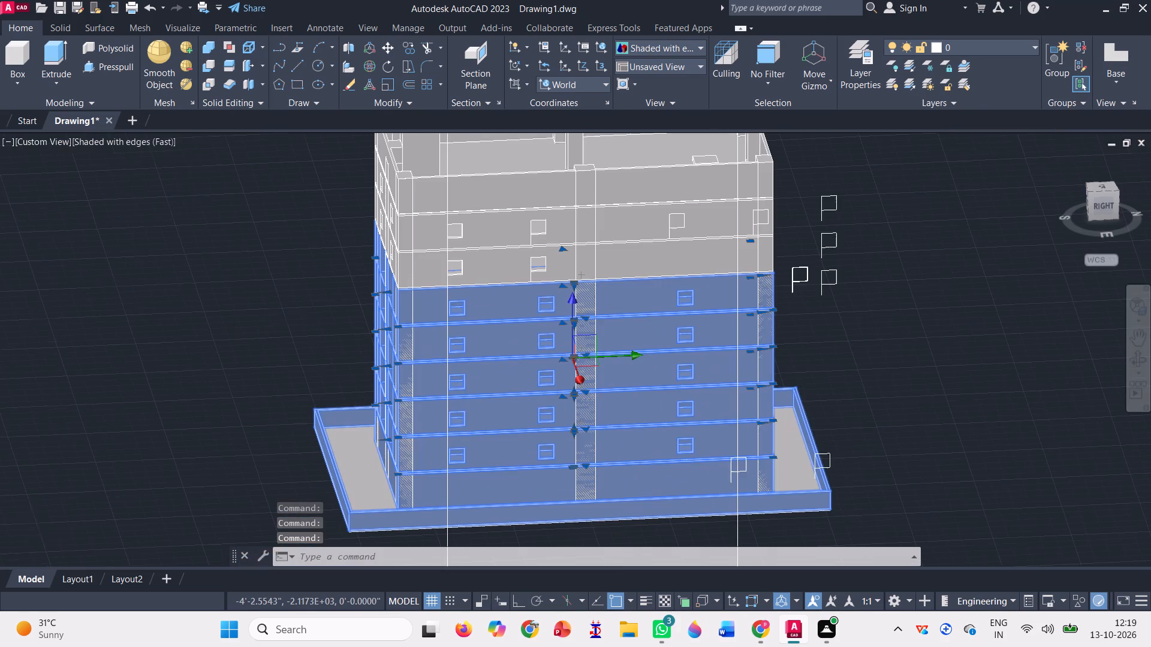
scroll(511, 292, "up", 6)
left_click(501, 251)
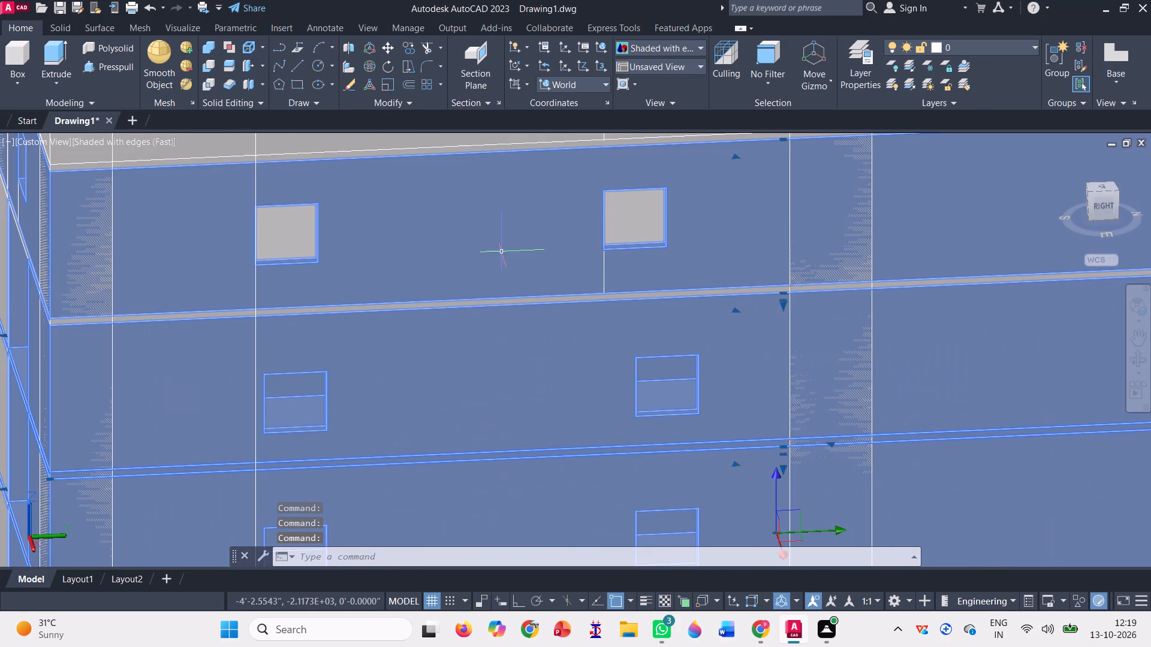
left_click(499, 298)
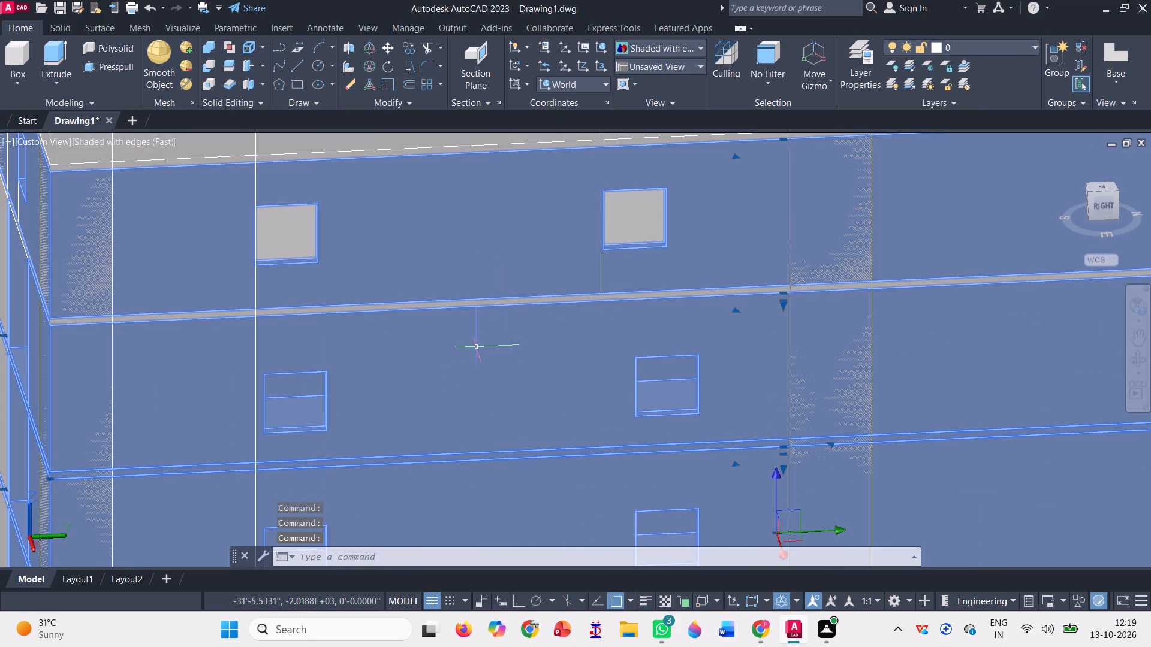
scroll(474, 364, "down", 2)
scroll(464, 270, "up", 3)
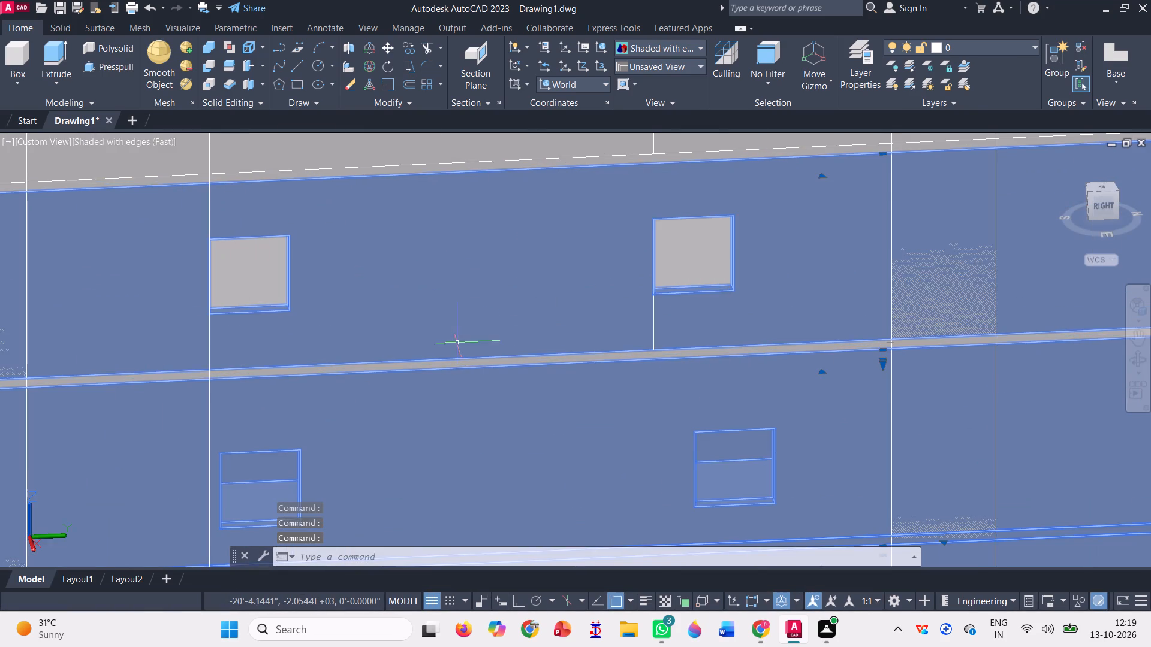
scroll(457, 344, "up", 3)
left_click(450, 384)
Add the roof parapet, the highest window storey and the floor slabs above and below that storey to the selection.
scroll(453, 398, "down", 3)
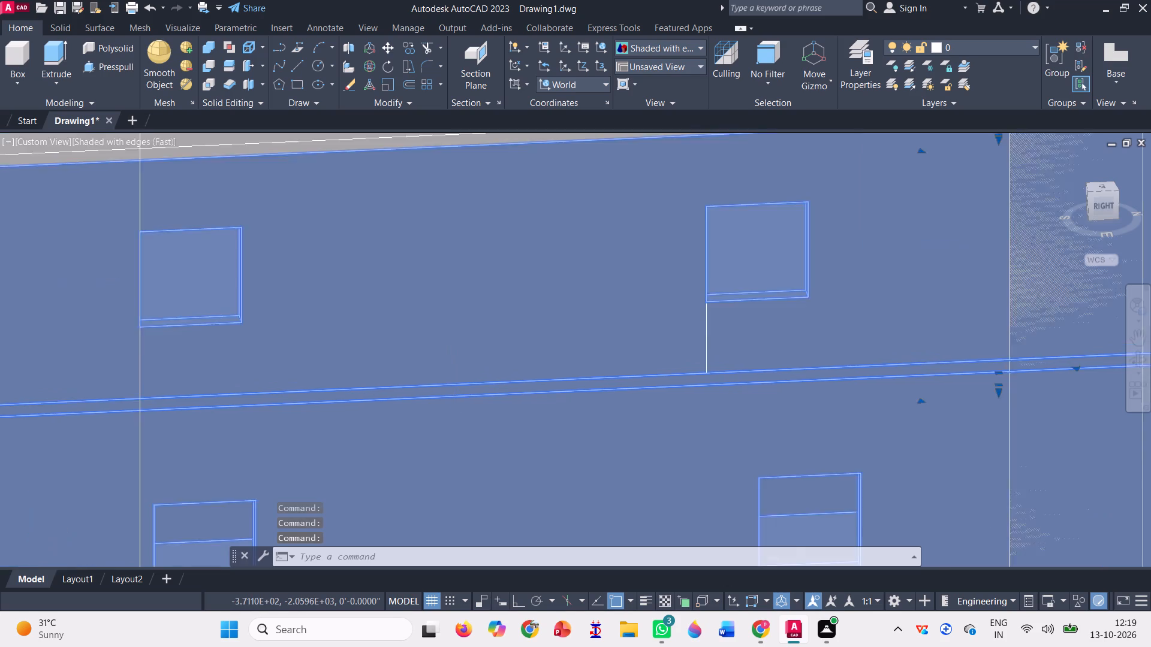
scroll(453, 397, "down", 4)
scroll(455, 278, "up", 1)
left_click(456, 211)
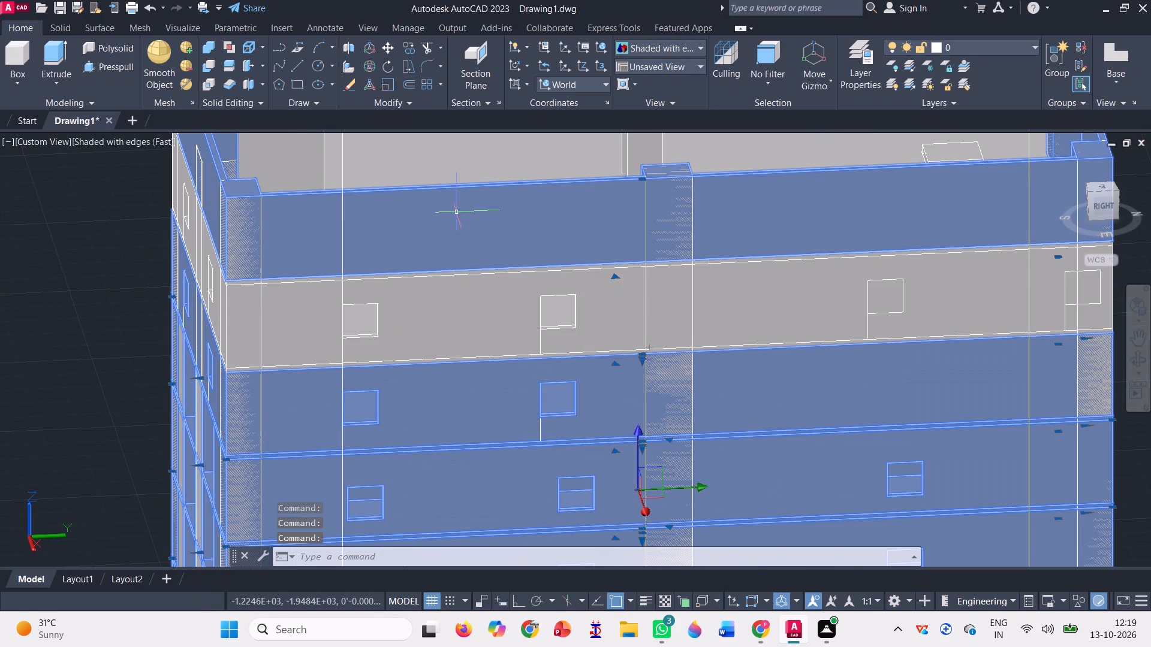
scroll(441, 292, "up", 3)
left_click(441, 291)
scroll(441, 244, "up", 2)
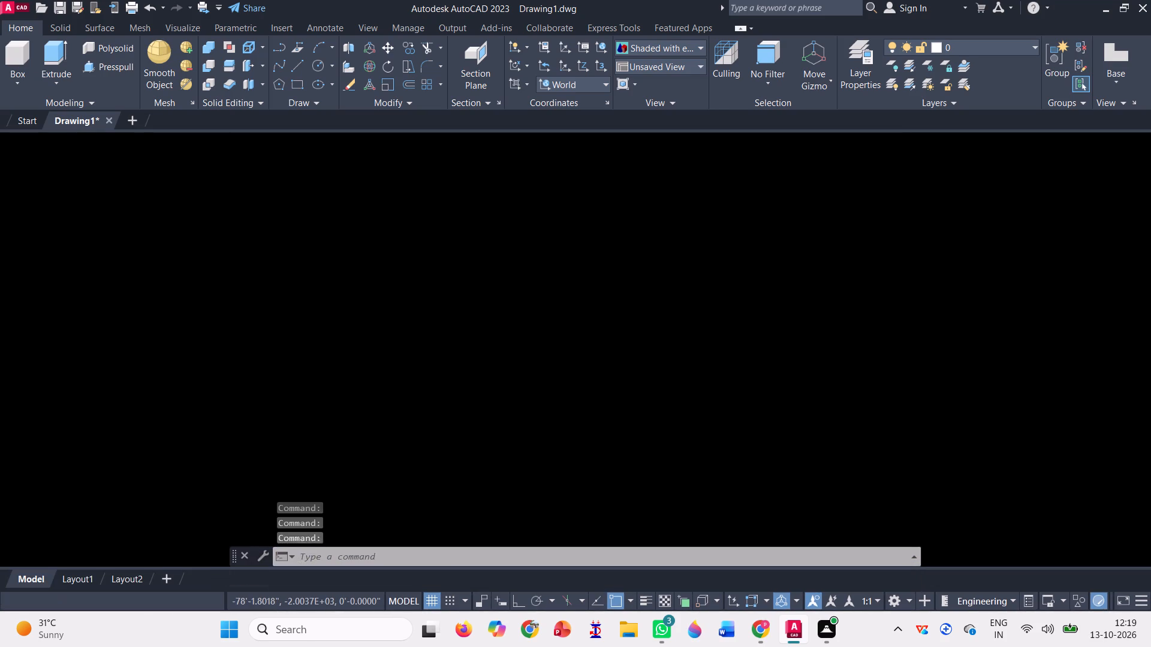
left_click(436, 270)
scroll(447, 255, "down", 3)
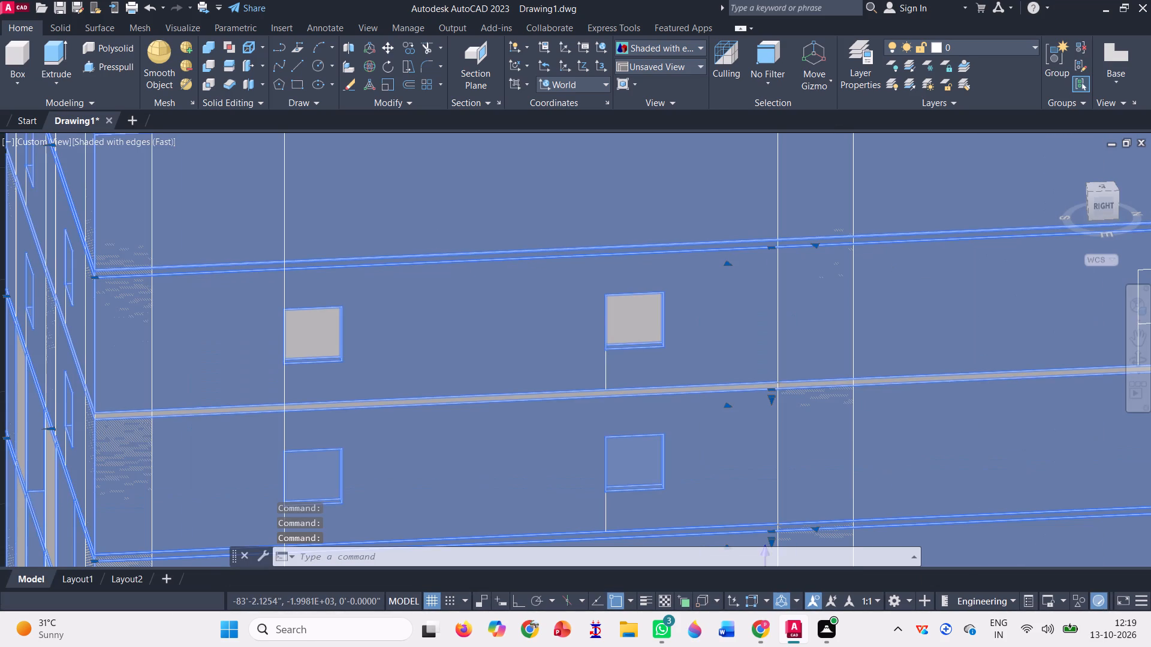
scroll(452, 429, "up", 1)
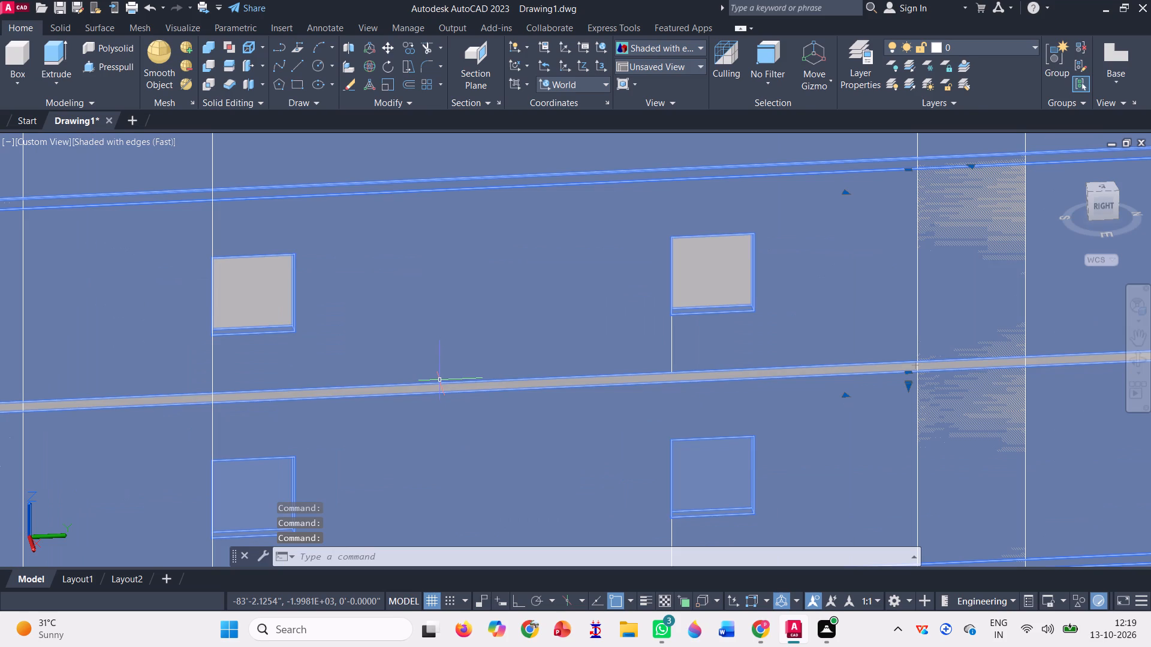
left_click(449, 385)
scroll(703, 316, "down", 7)
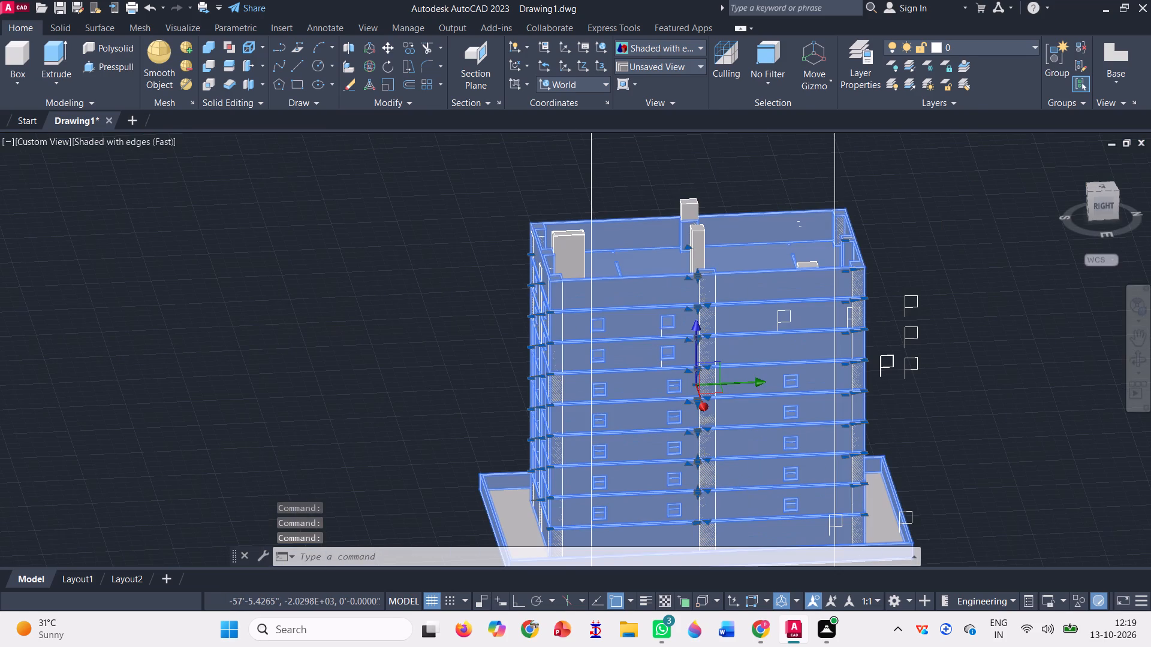
Add the rooftop cabin near the south end to the selection: its walls, its roof slab and the lintel over its opening.
scroll(683, 208, "up", 2)
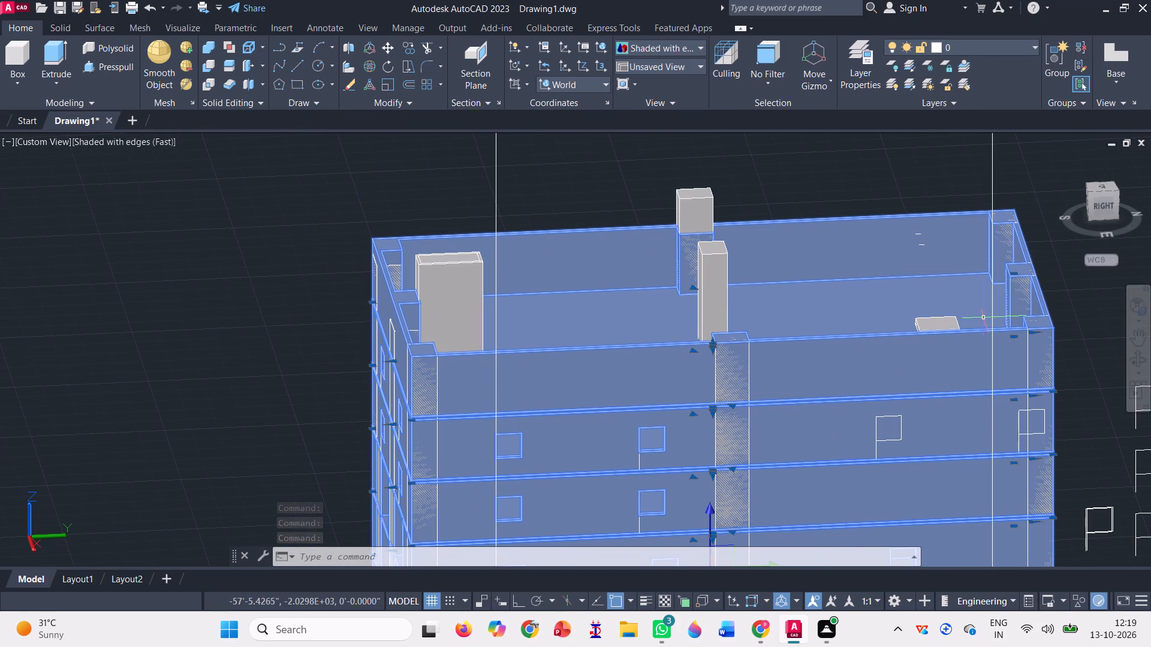
left_click(443, 282)
scroll(448, 264, "up", 2)
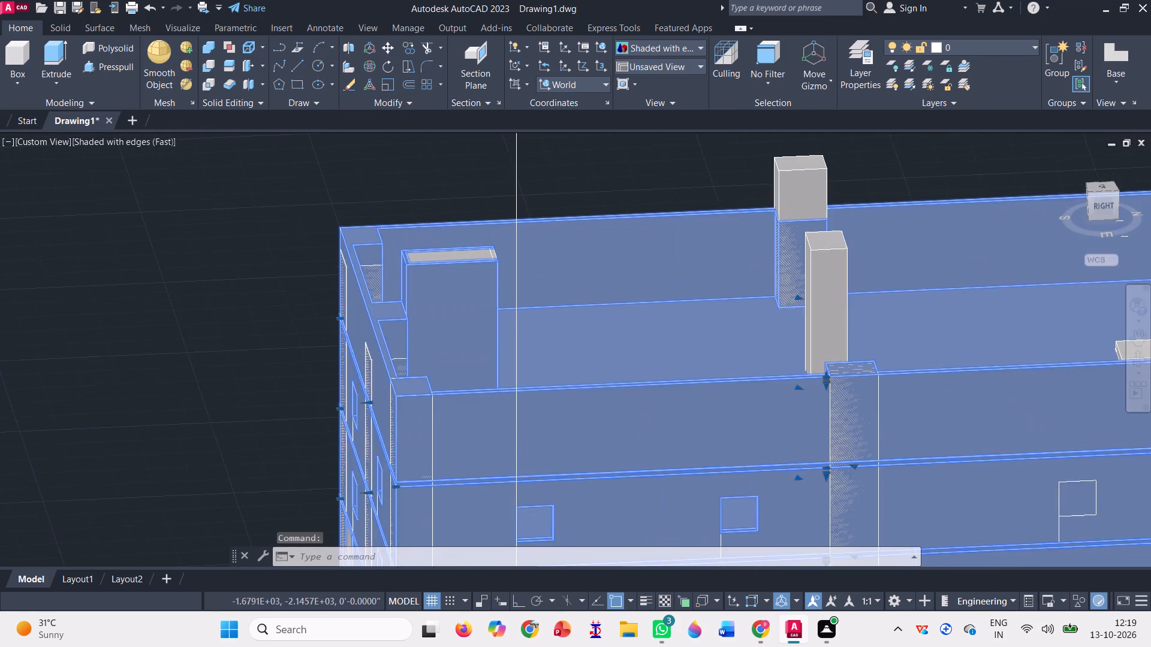
scroll(448, 262, "up", 2)
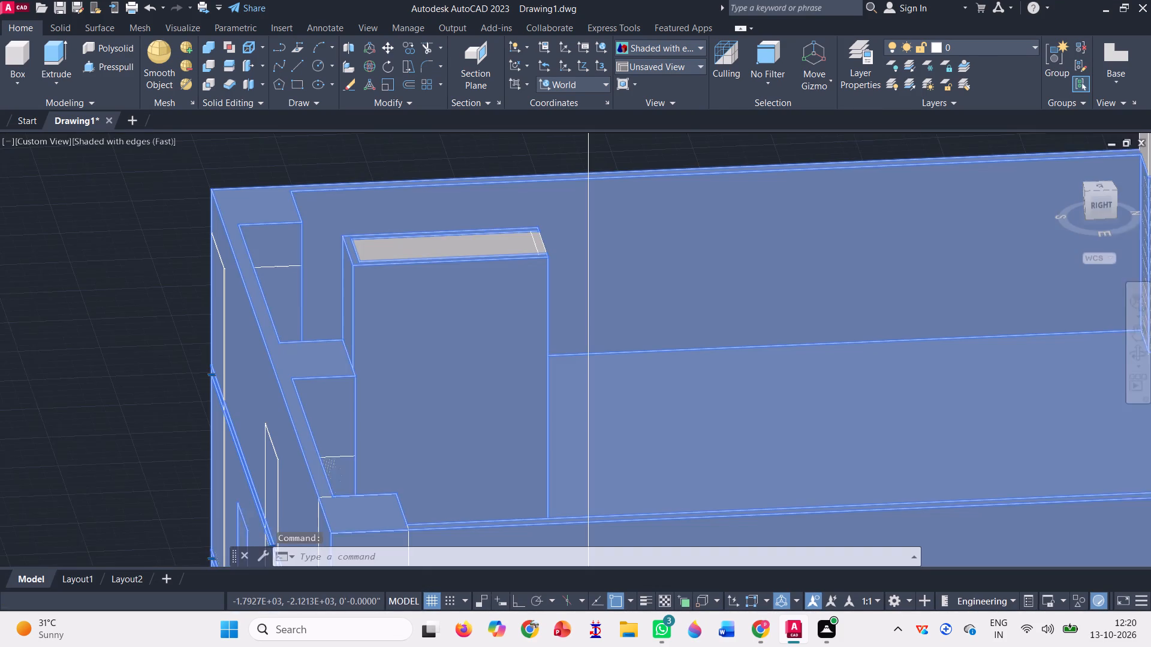
left_click(455, 249)
scroll(456, 250, "down", 3)
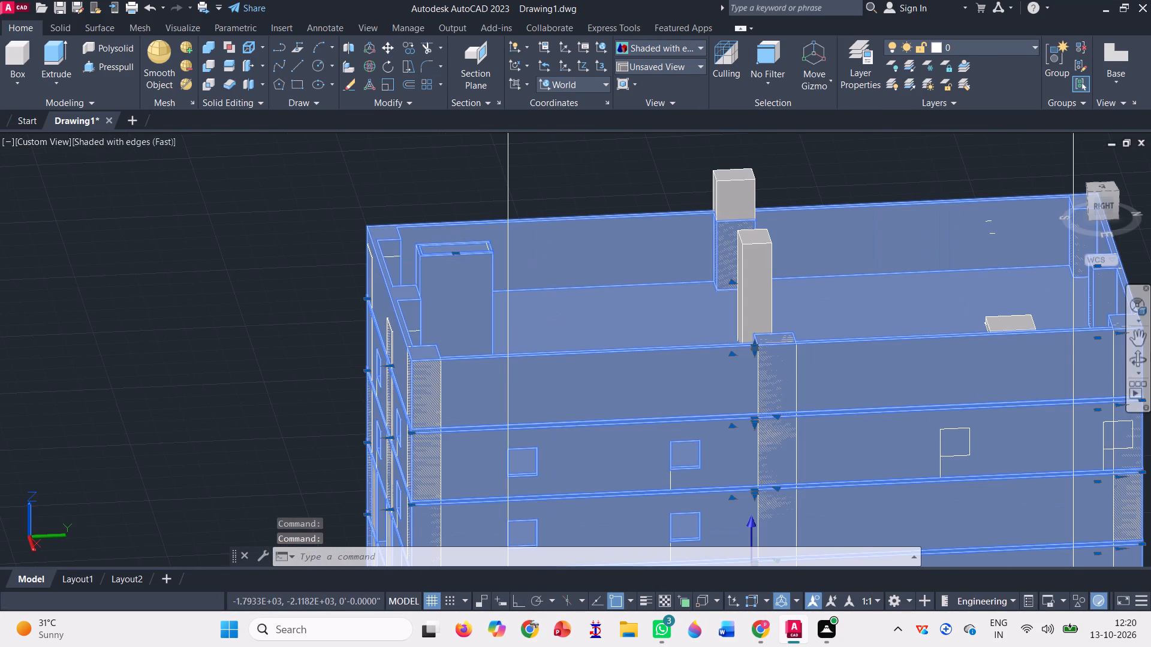
left_click(1132, 360)
left_click_drag(776, 298, 703, 341)
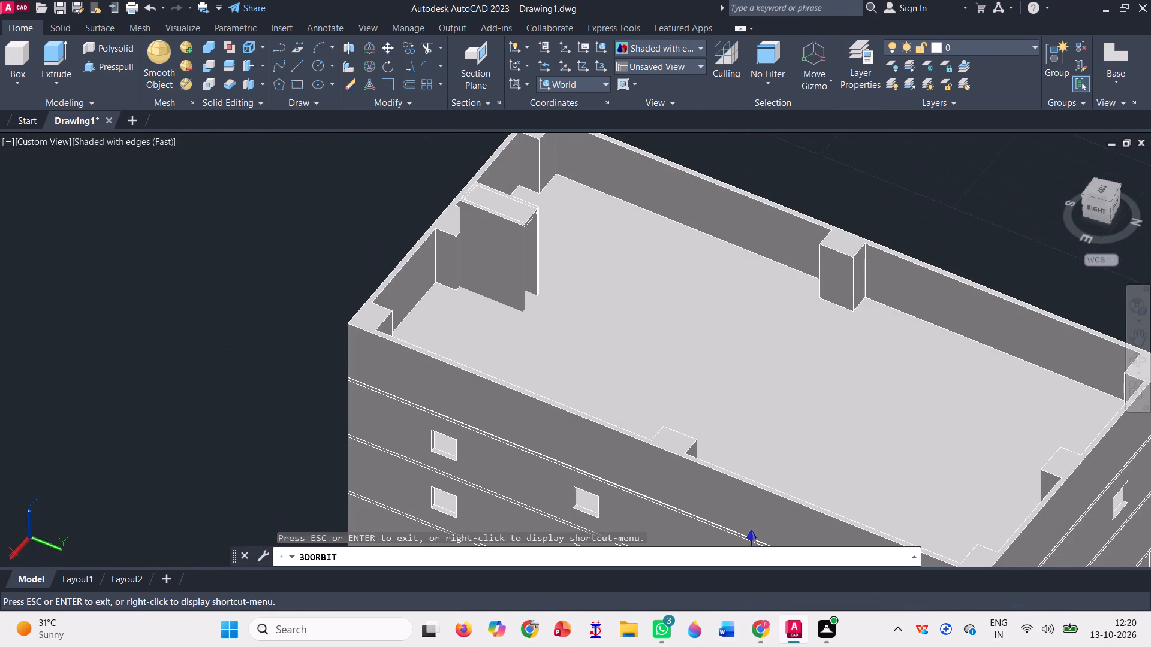
left_click_drag(703, 341, 703, 340)
key("Escape")
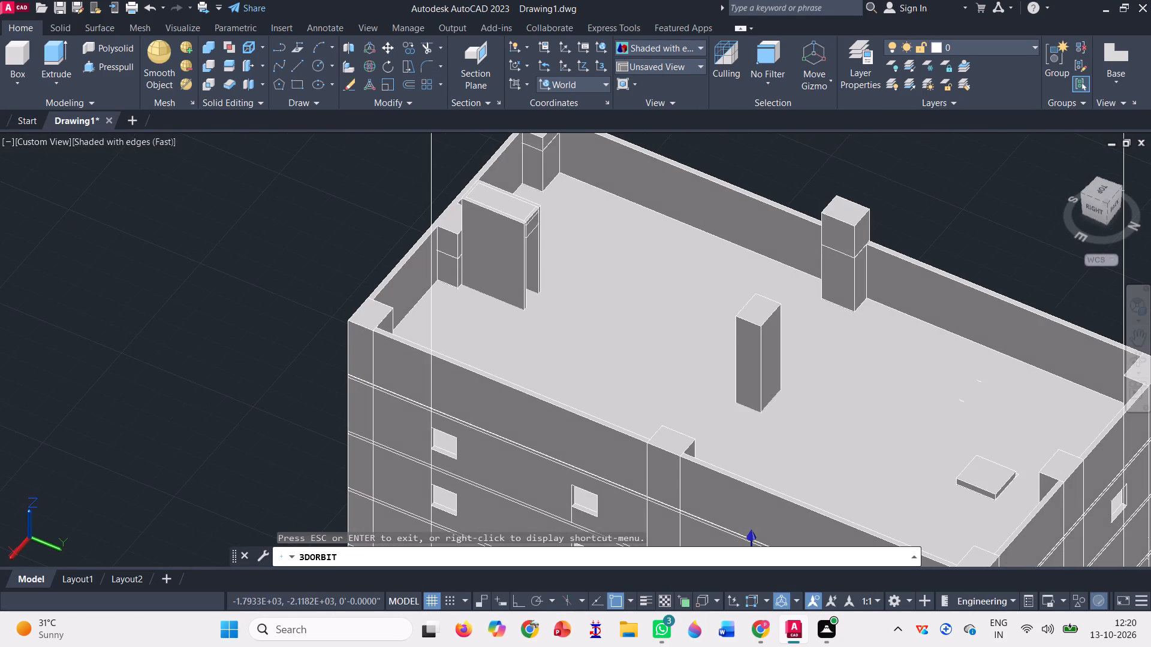
scroll(533, 210, "up", 3)
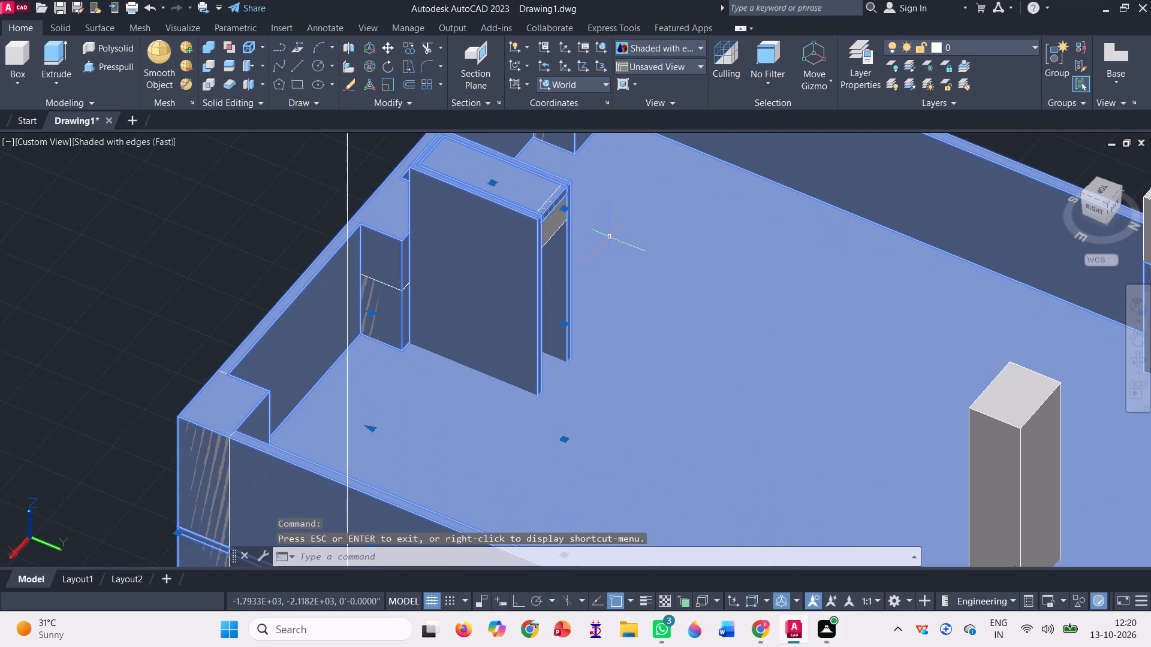
left_click(553, 222)
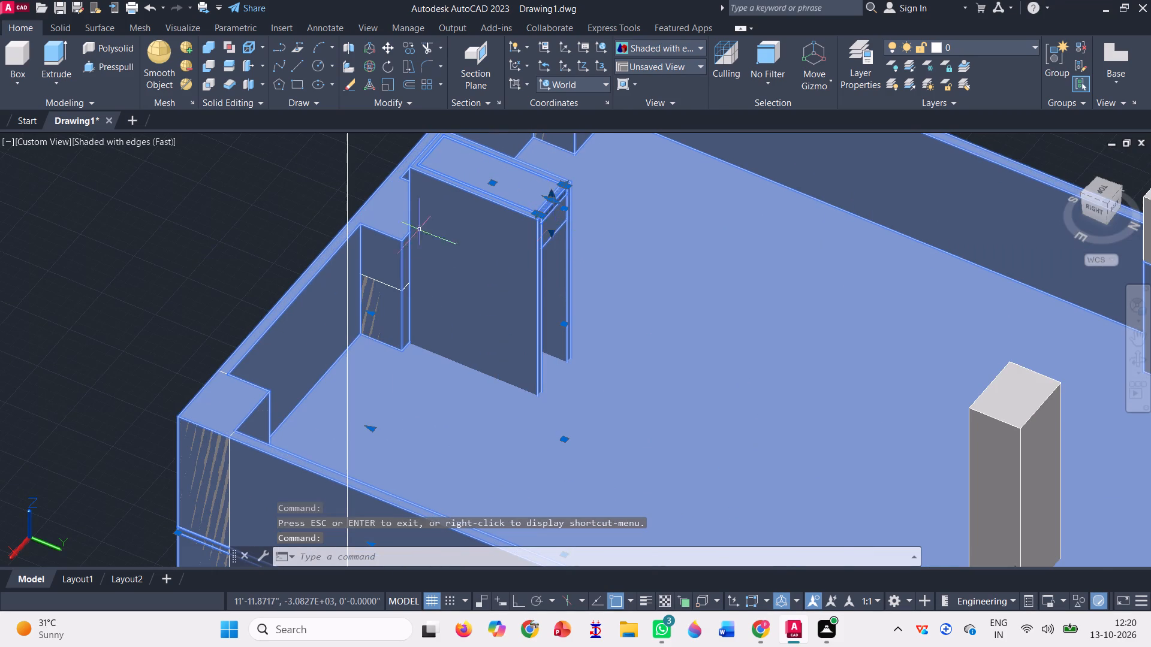
Add the low rooftop box, the tall freestanding roof pillar and the block on top of the west-side column to the selection.
scroll(417, 229, "down", 6)
scroll(530, 275, "up", 2)
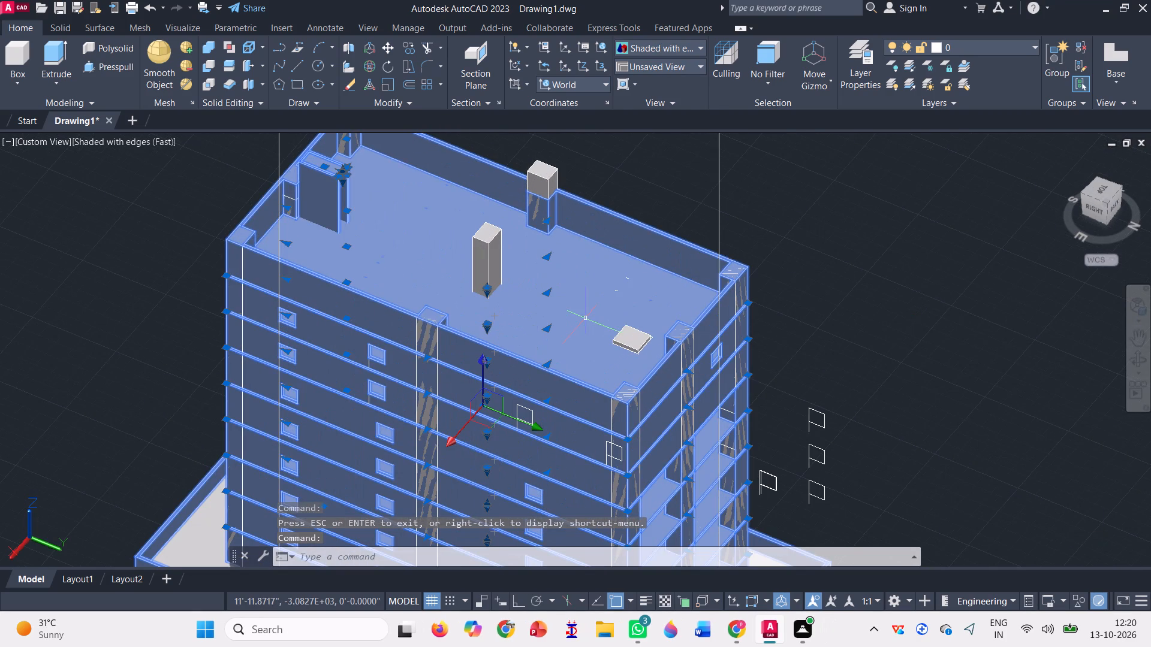
left_click(637, 345)
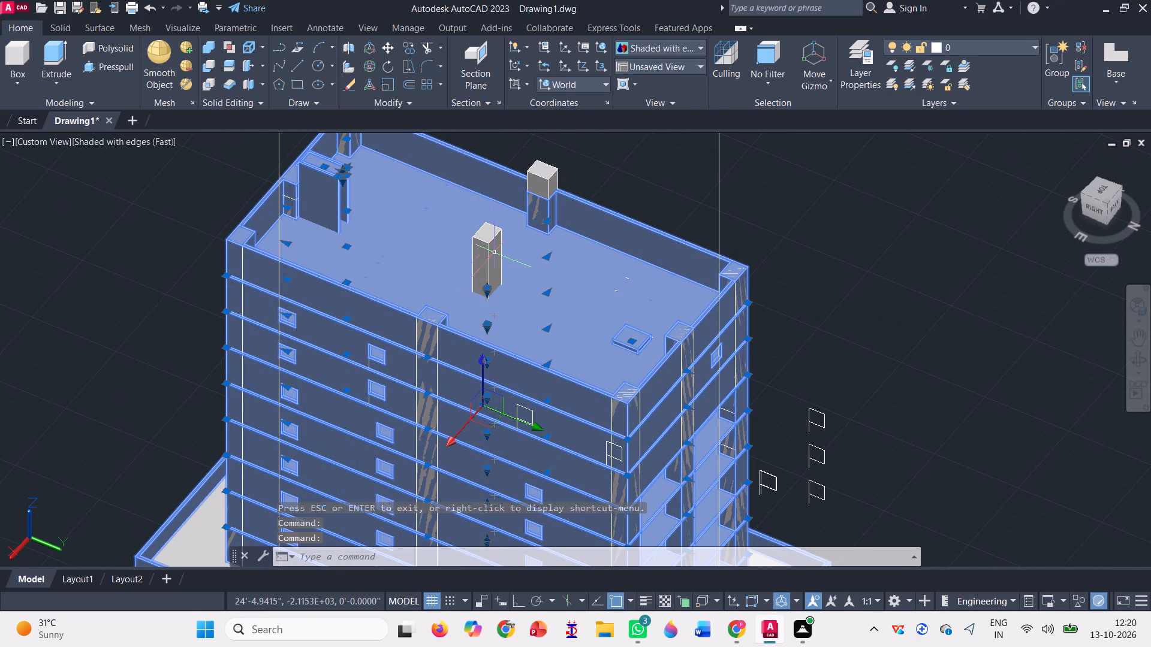
left_click(491, 250)
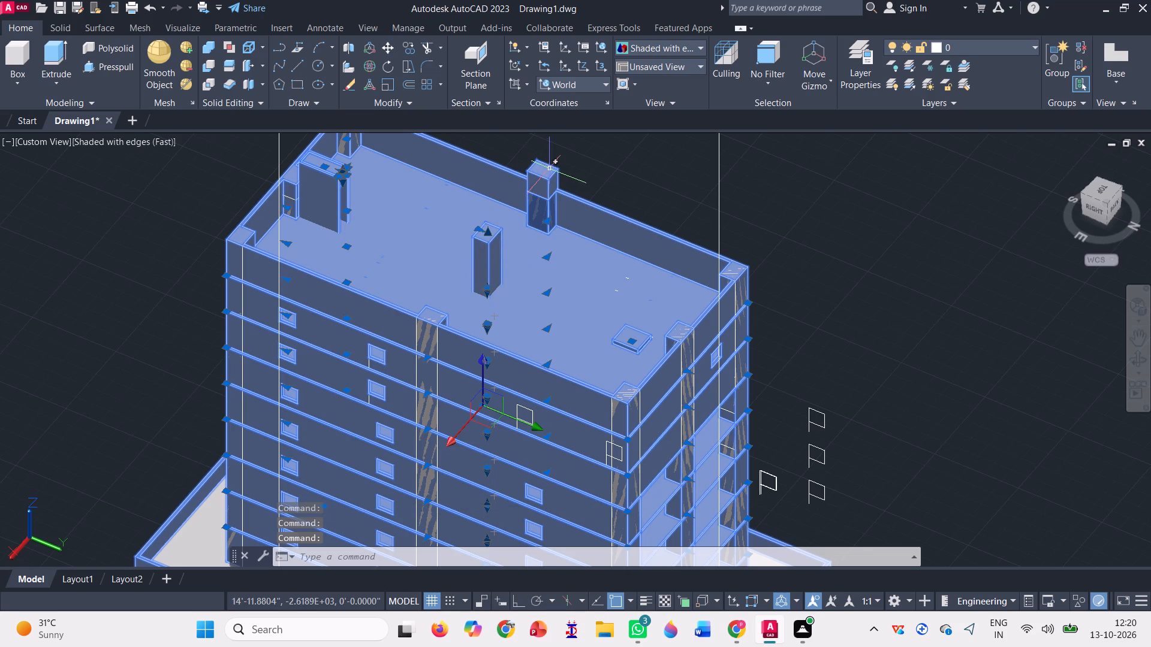
left_click(539, 184)
Add the ground slab inside the compound wall to the selection.
scroll(539, 185, "down", 3)
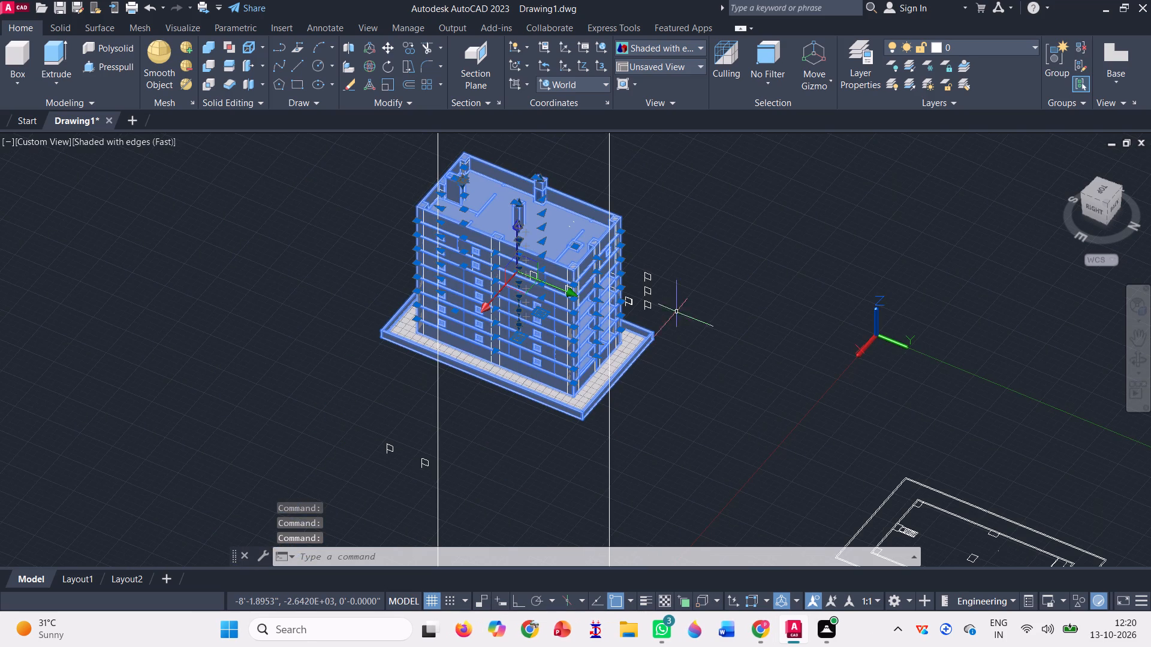
scroll(560, 394, "up", 4)
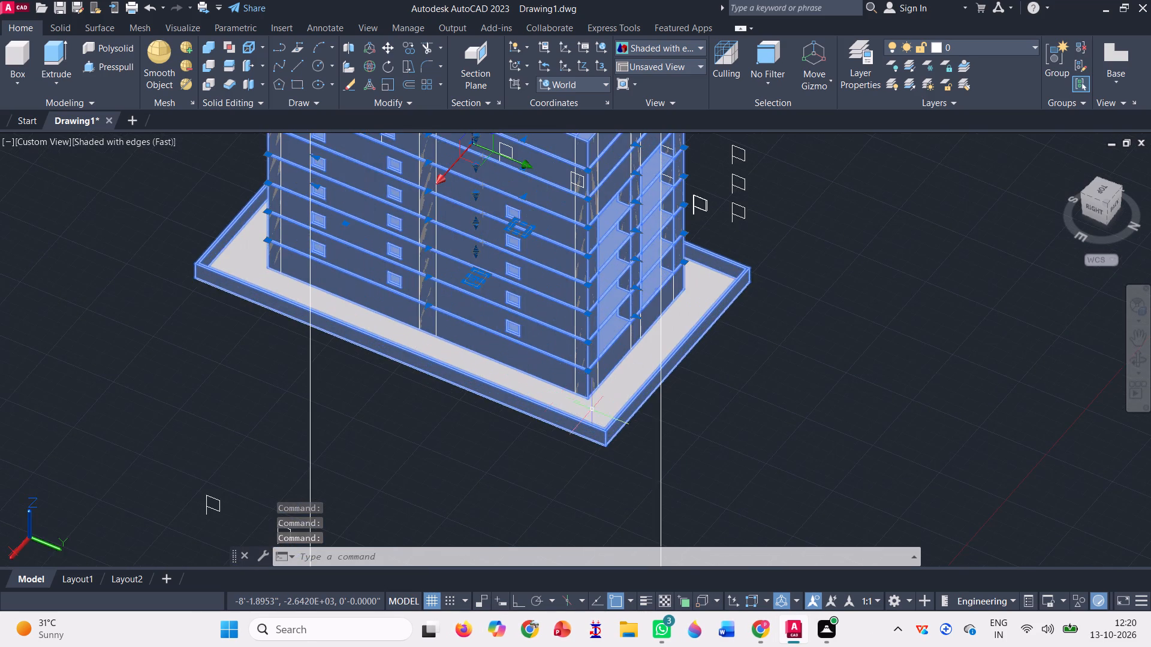
scroll(595, 410, "up", 2)
left_click(610, 413)
scroll(610, 432, "down", 8)
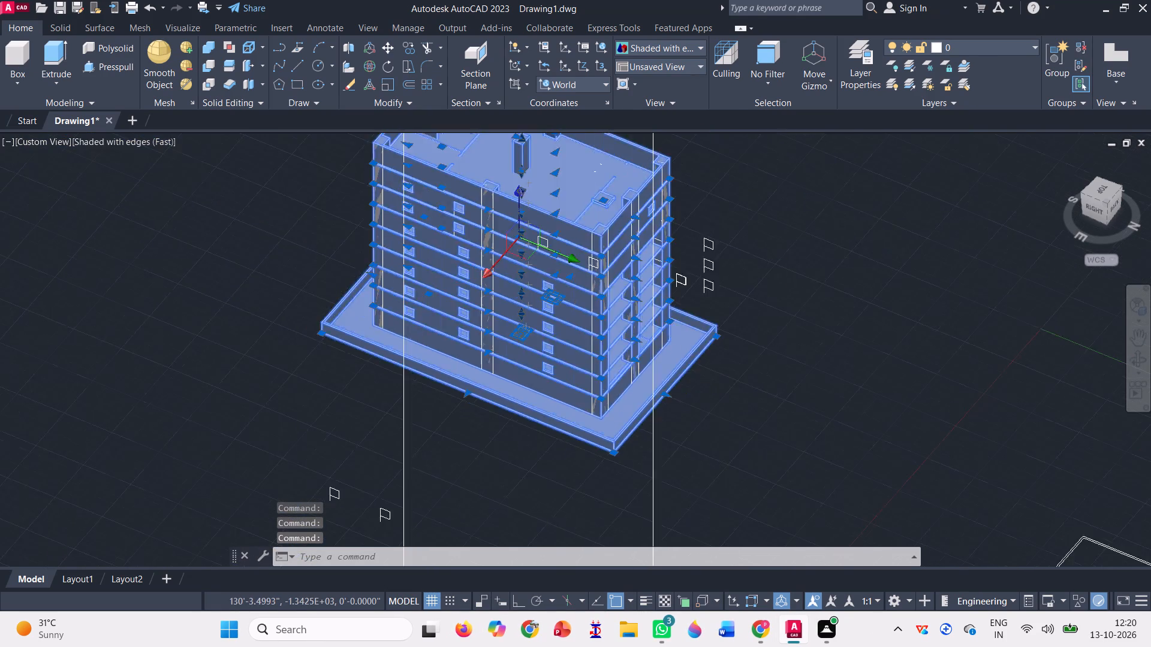
scroll(607, 430, "down", 3)
Orbit around to the south face and add the wall panels between its two balcony stacks to the selection.
left_click(1143, 355)
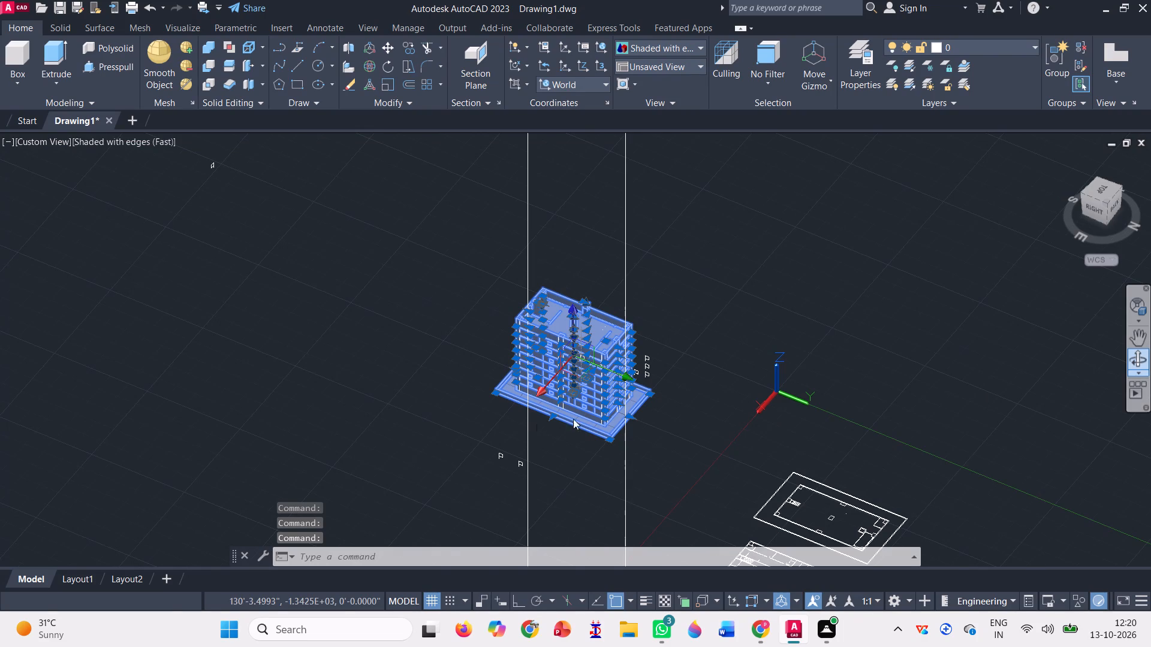
left_click_drag(534, 423, 845, 347)
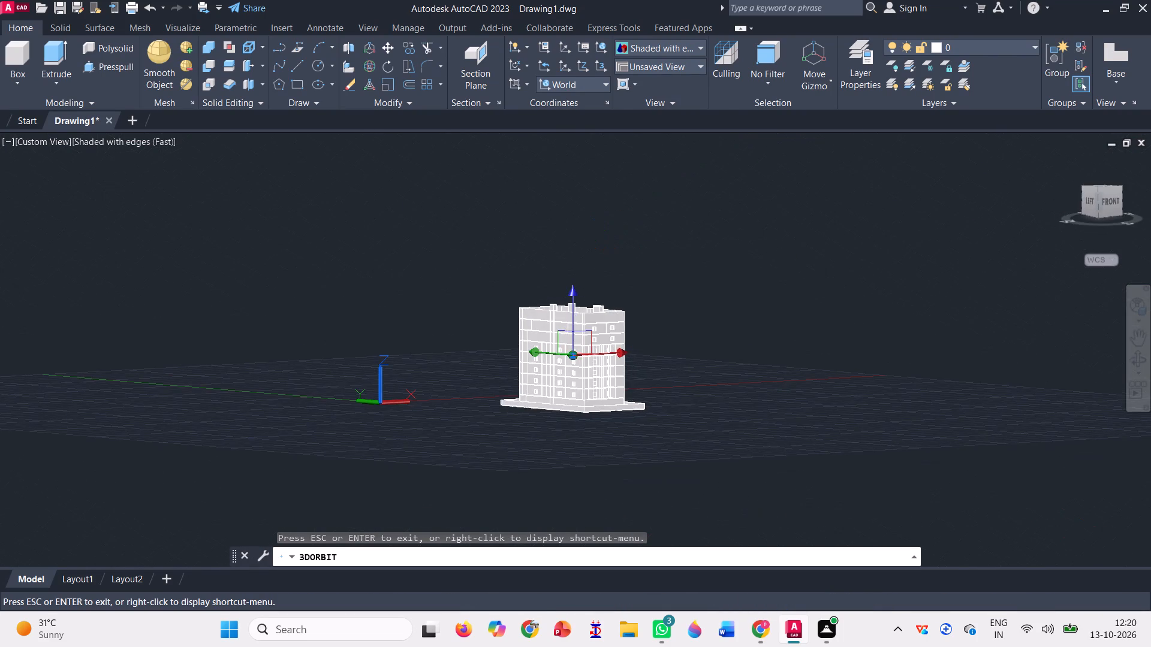
left_click_drag(845, 347, 827, 351)
key("Escape")
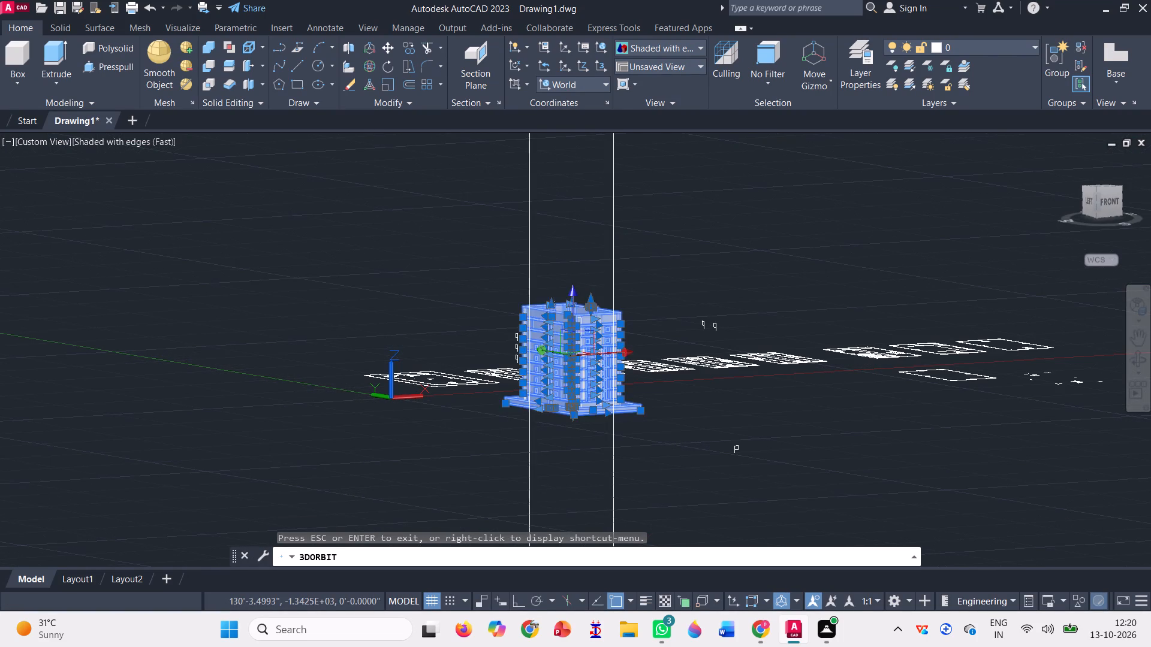
scroll(417, 376, "up", 3)
scroll(233, 361, "down", 2)
scroll(412, 355, "up", 3)
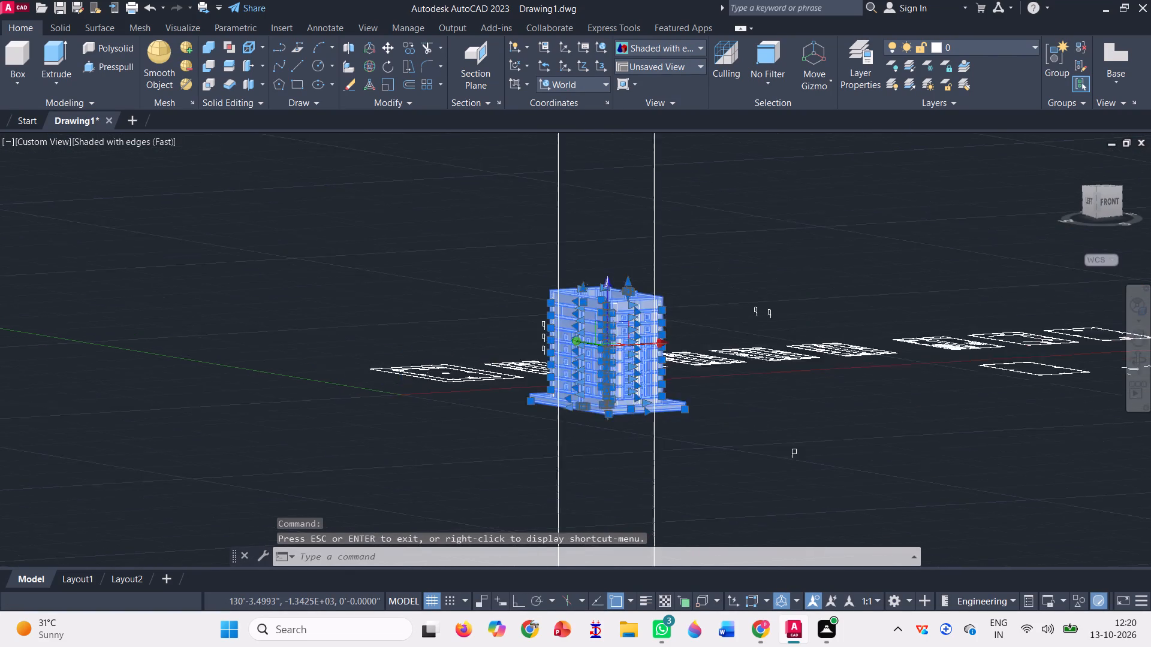
scroll(752, 344, "up", 6)
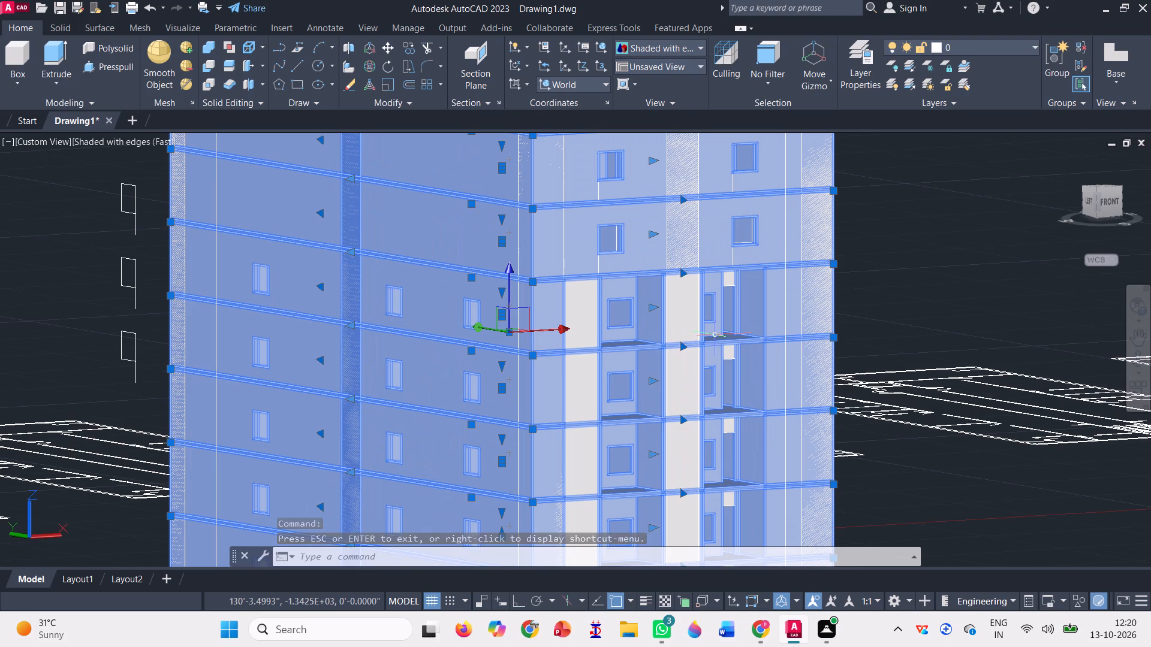
left_click(672, 304)
scroll(655, 401, "down", 1)
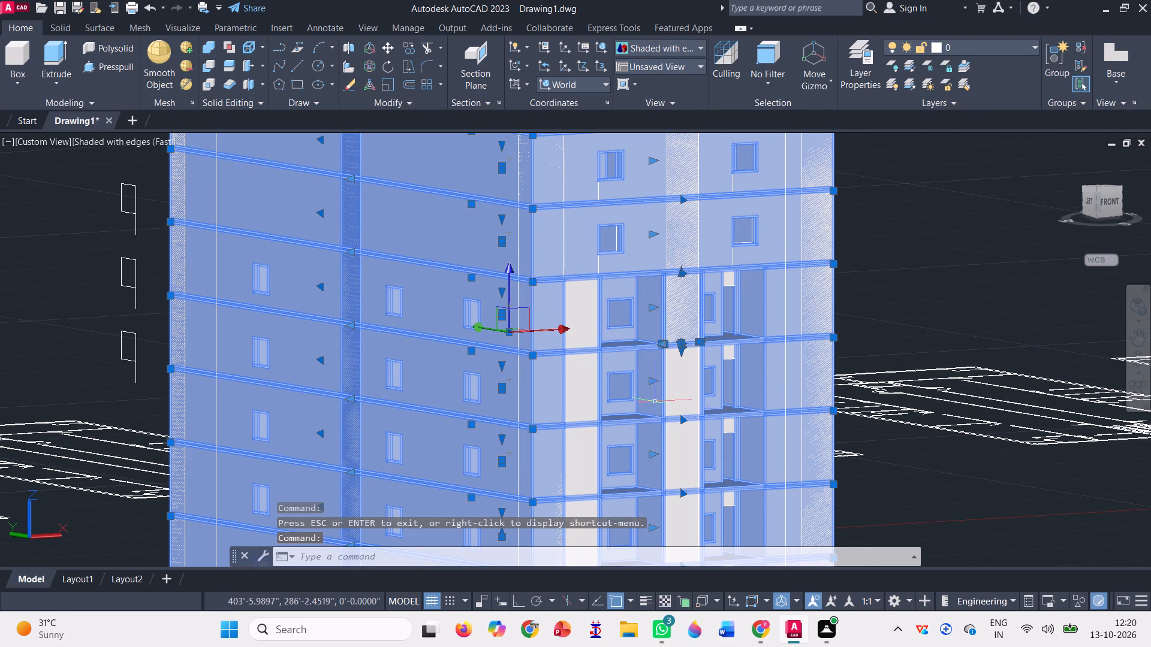
scroll(655, 401, "down", 1)
scroll(662, 393, "up", 2)
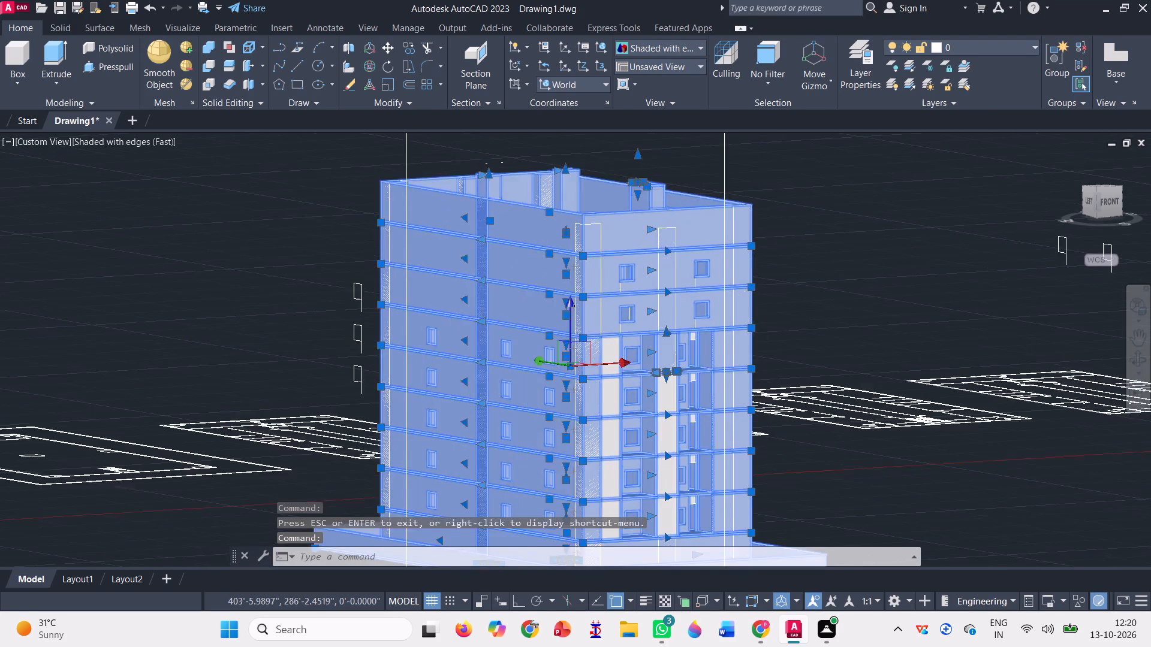
left_click(667, 404)
scroll(667, 404, "down", 2)
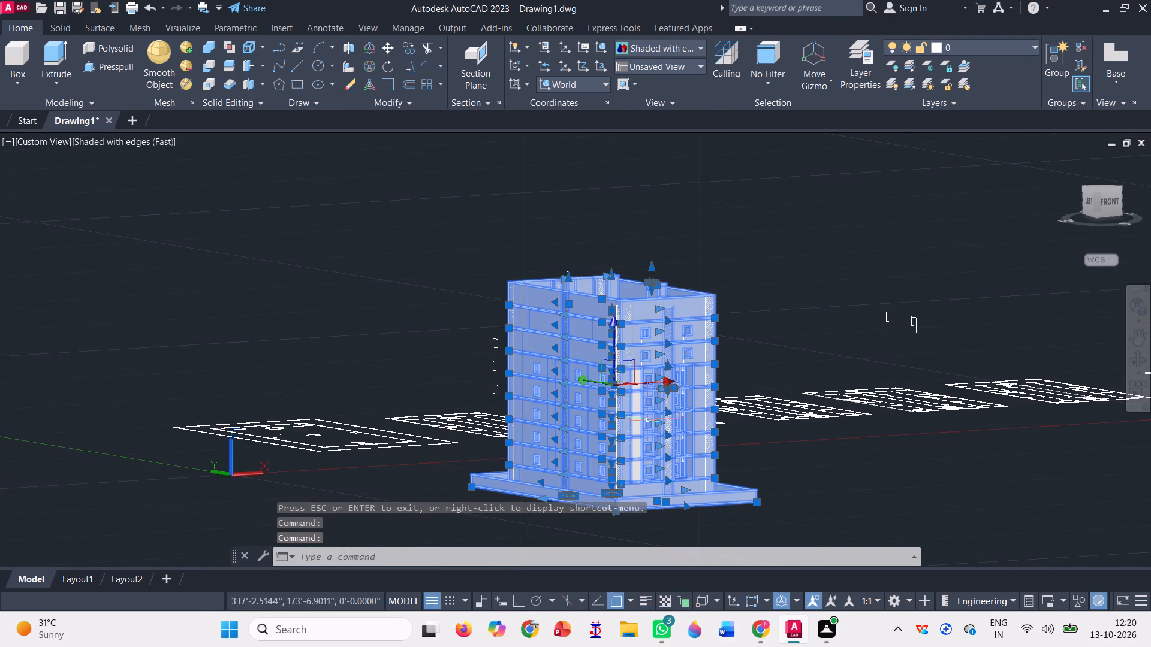
Add the five storey-high wall panels between the southwest corner and the western balcony stack to the selection.
scroll(627, 415, "up", 5)
left_click(642, 373)
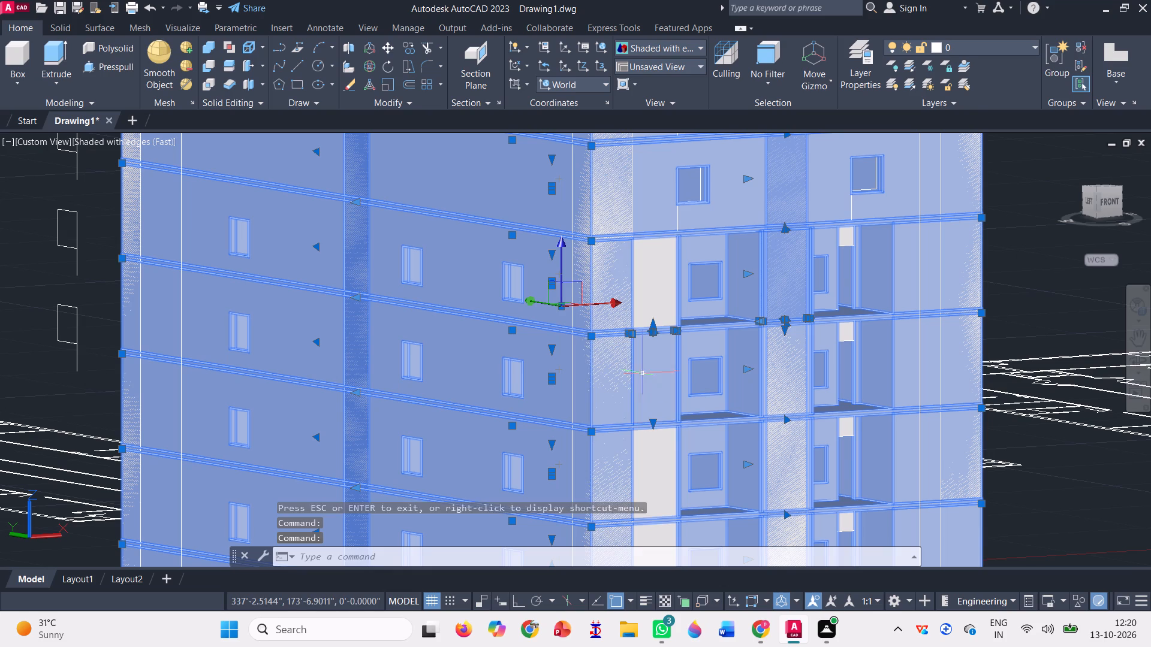
left_click(653, 292)
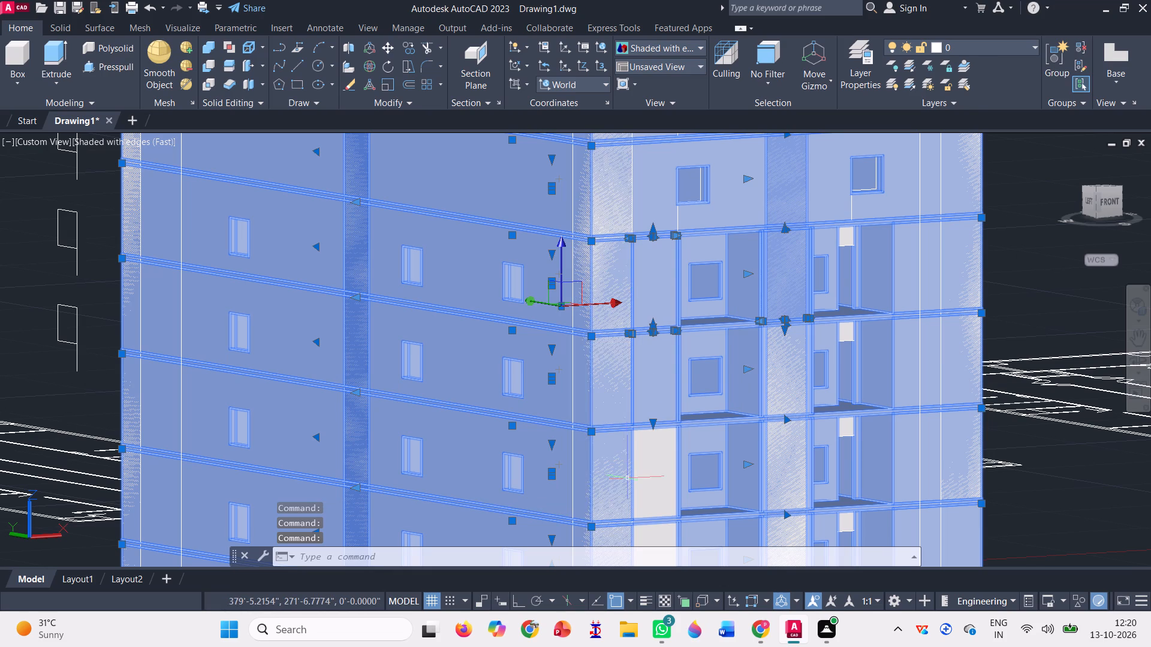
left_click(650, 484)
scroll(626, 380, "down", 5)
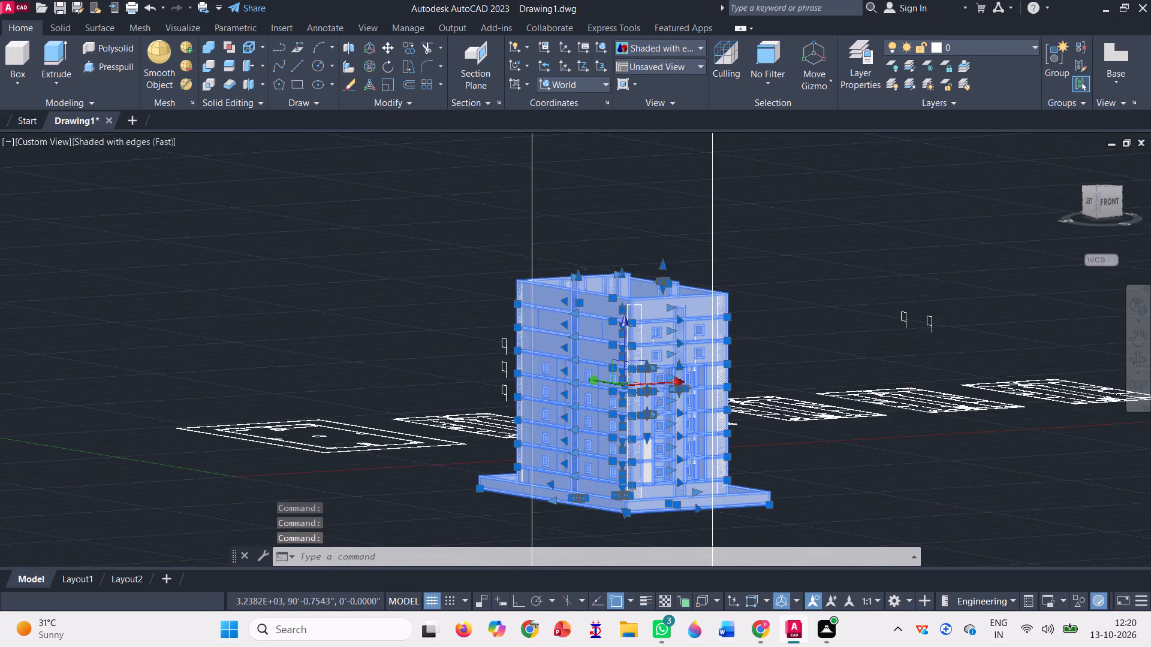
scroll(617, 441, "up", 3)
scroll(650, 397, "up", 3)
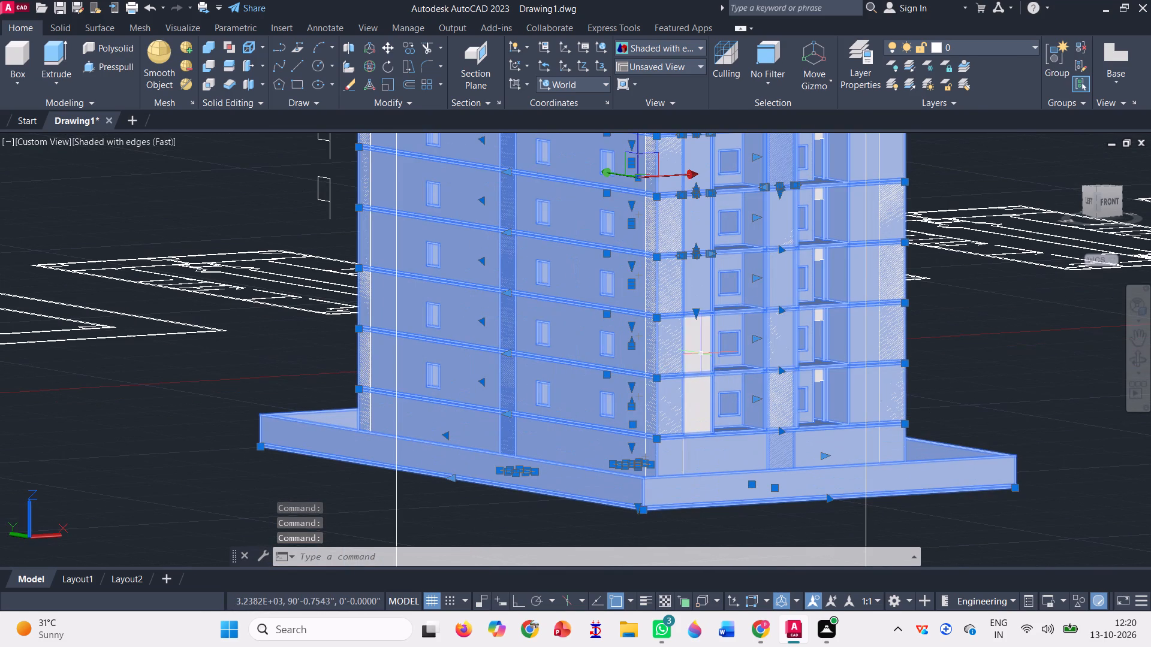
left_click(701, 351)
left_click(693, 427)
scroll(693, 427, "down", 3)
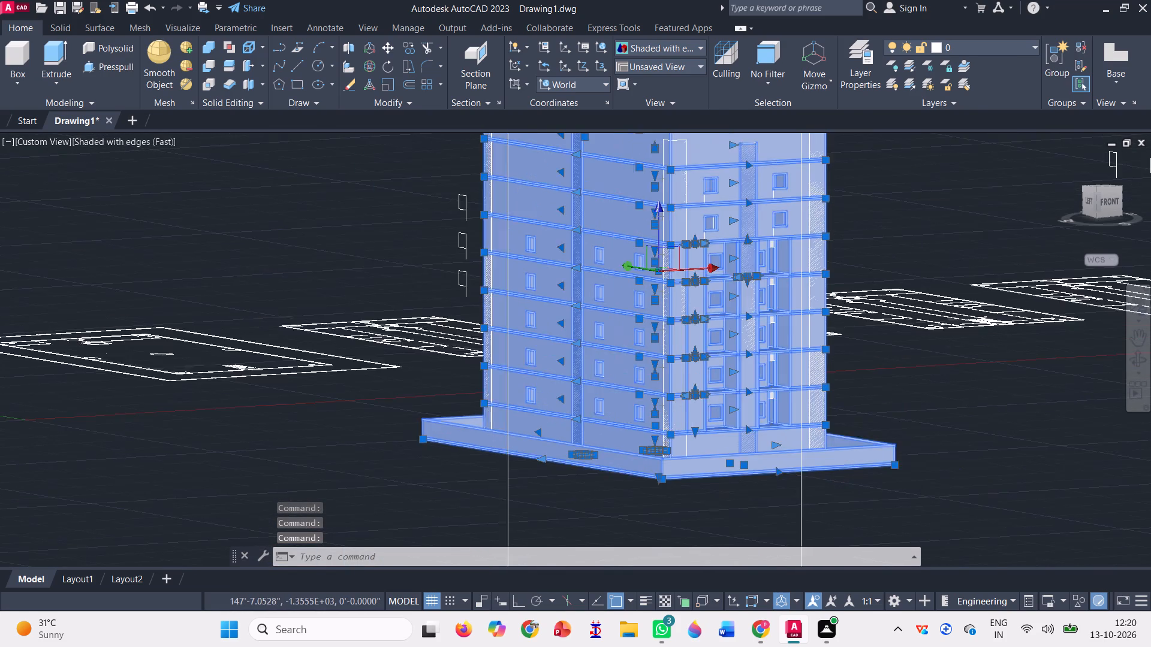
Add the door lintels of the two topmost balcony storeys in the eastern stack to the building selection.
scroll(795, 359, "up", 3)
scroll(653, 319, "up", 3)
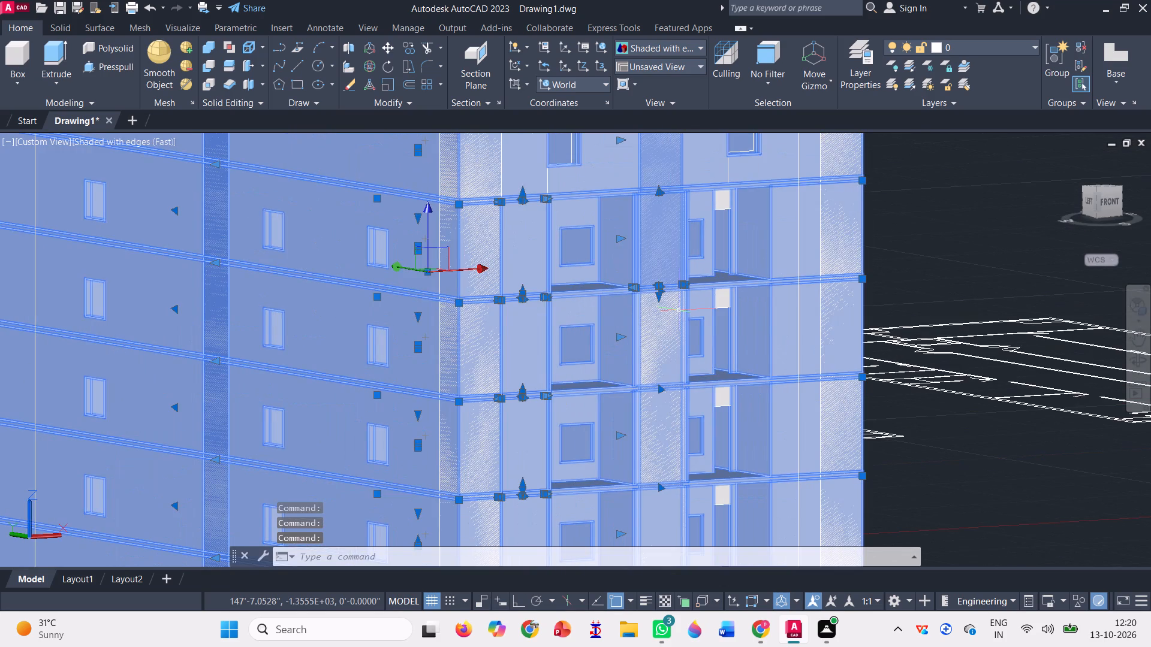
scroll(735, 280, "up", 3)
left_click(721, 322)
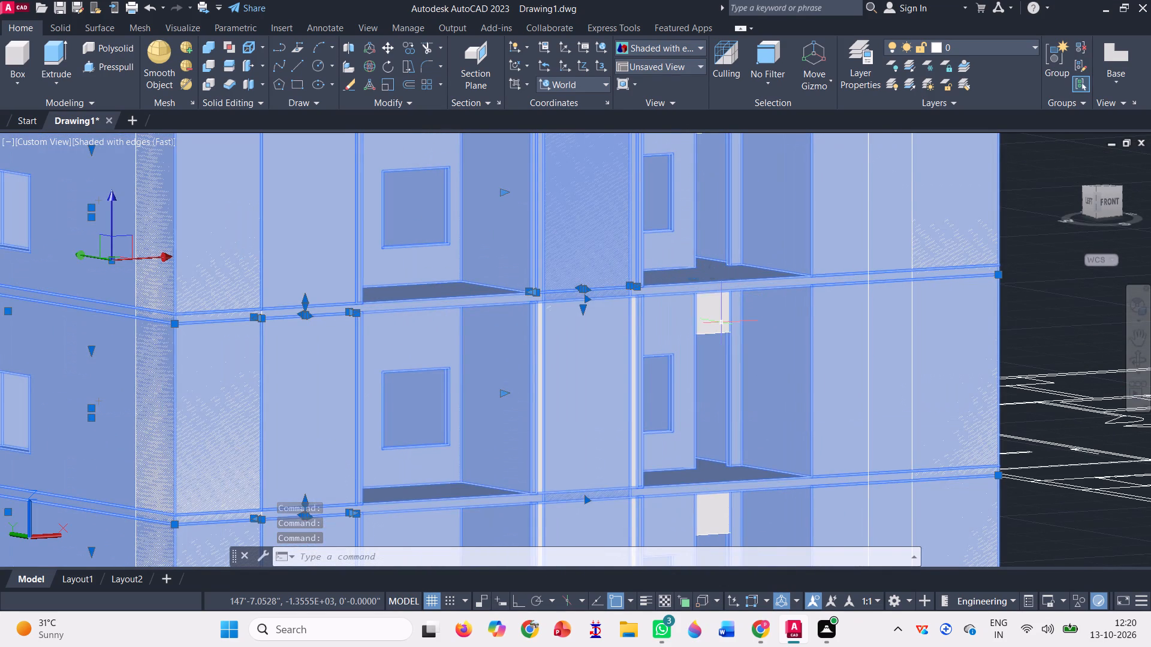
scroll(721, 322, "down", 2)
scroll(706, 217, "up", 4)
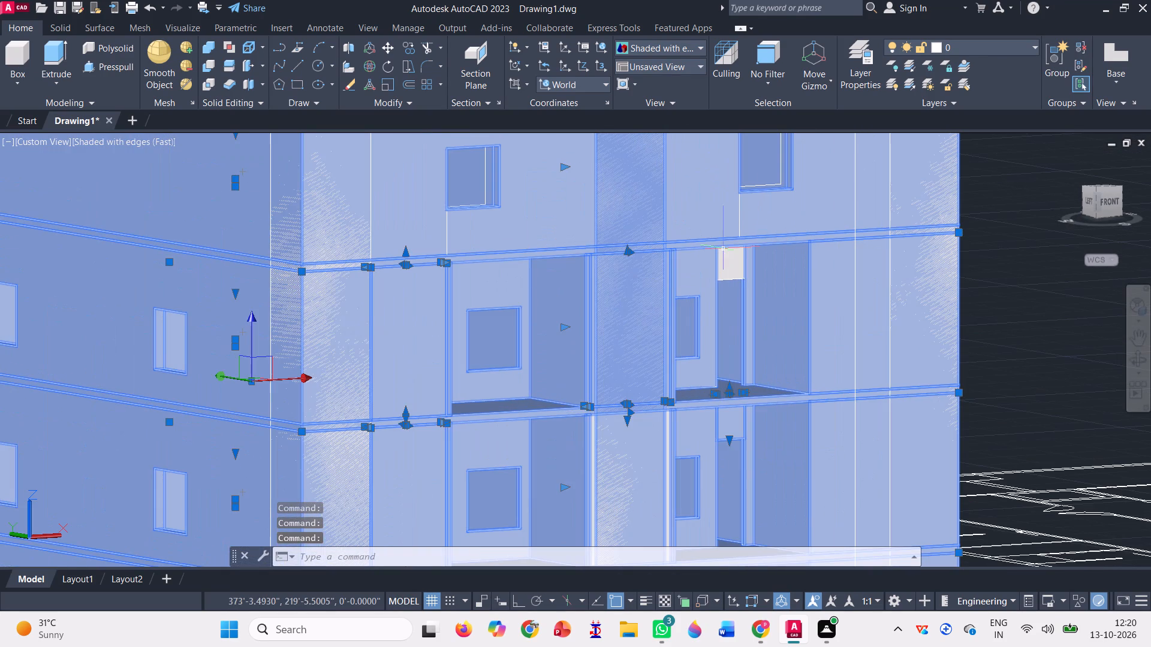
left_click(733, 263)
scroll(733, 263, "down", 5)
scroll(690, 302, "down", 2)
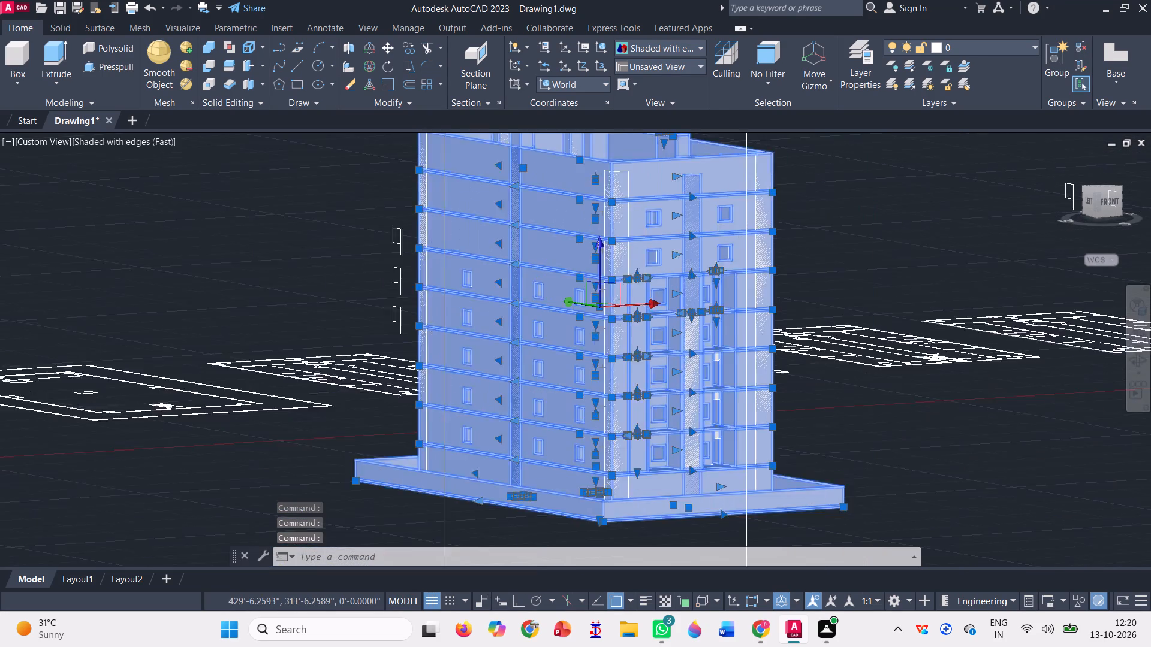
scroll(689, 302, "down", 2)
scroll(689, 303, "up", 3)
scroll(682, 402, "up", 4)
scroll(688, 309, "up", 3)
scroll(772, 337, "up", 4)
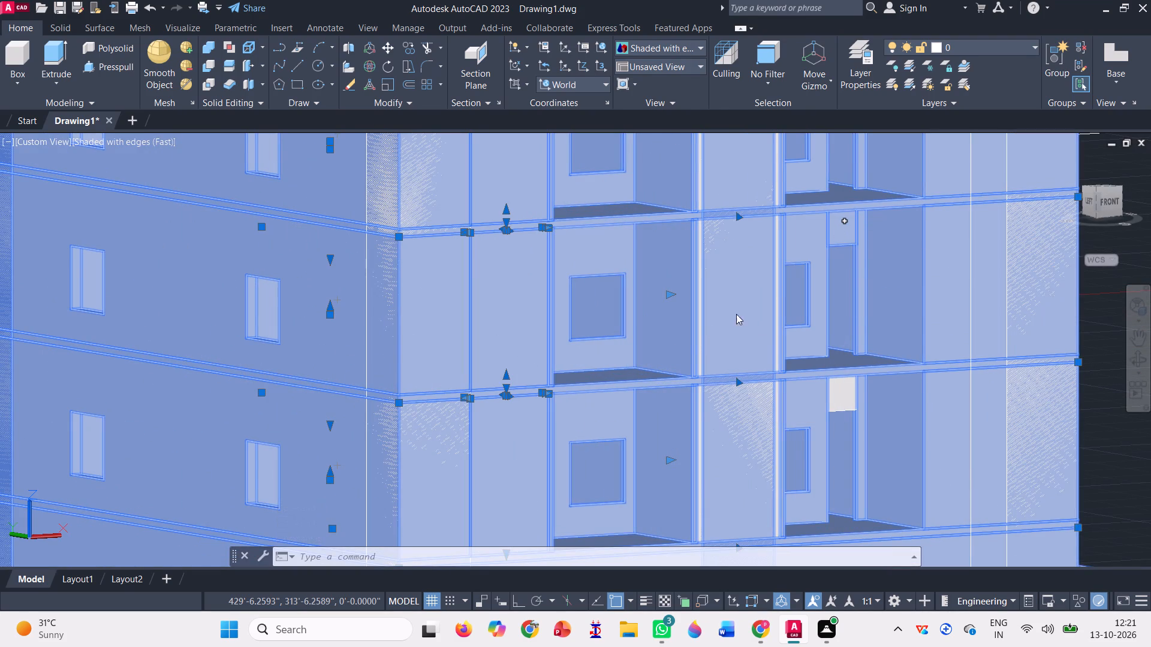
Clear the whole building selection.
key("Escape")
scroll(582, 328, "down", 3)
key("Escape")
key("Escape")
key("Escape")
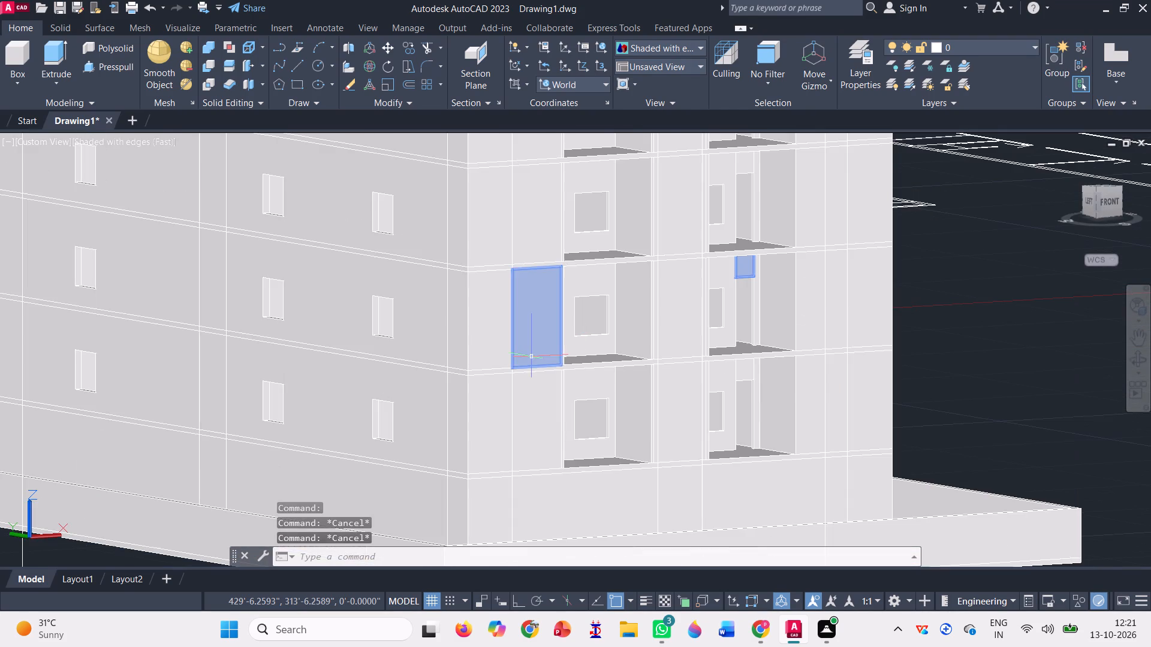
Delete the two tall vertical construction lines that run past the building.
scroll(531, 355, "down", 6)
scroll(513, 428, "down", 2)
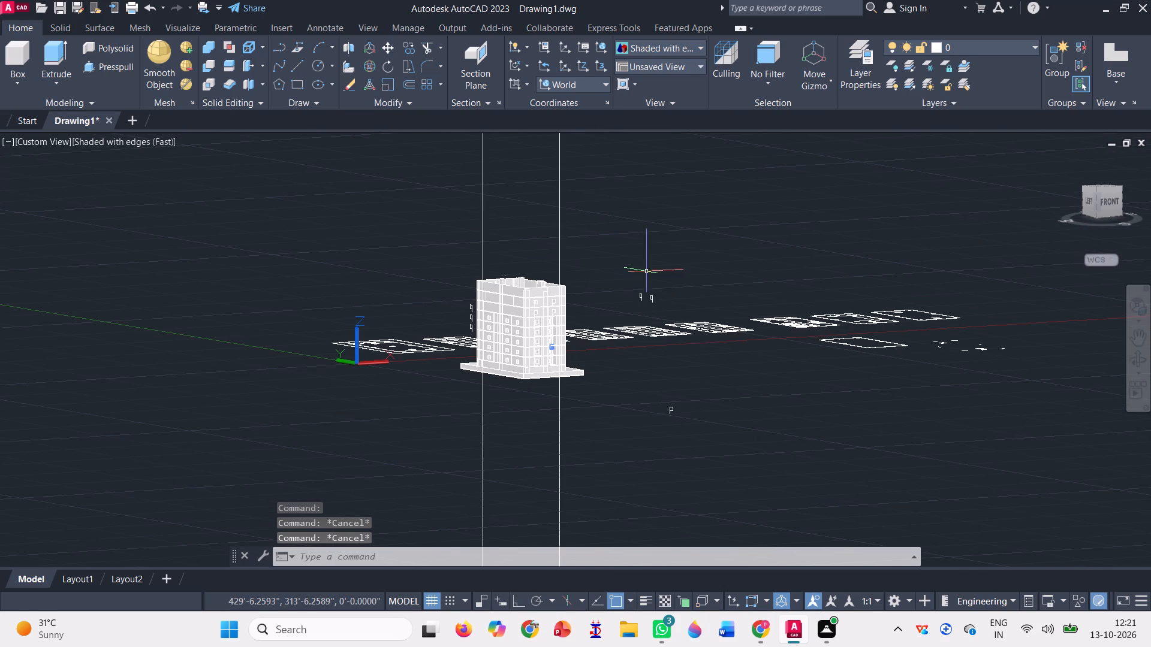
left_click(628, 216)
left_click(308, 179)
key("Delete")
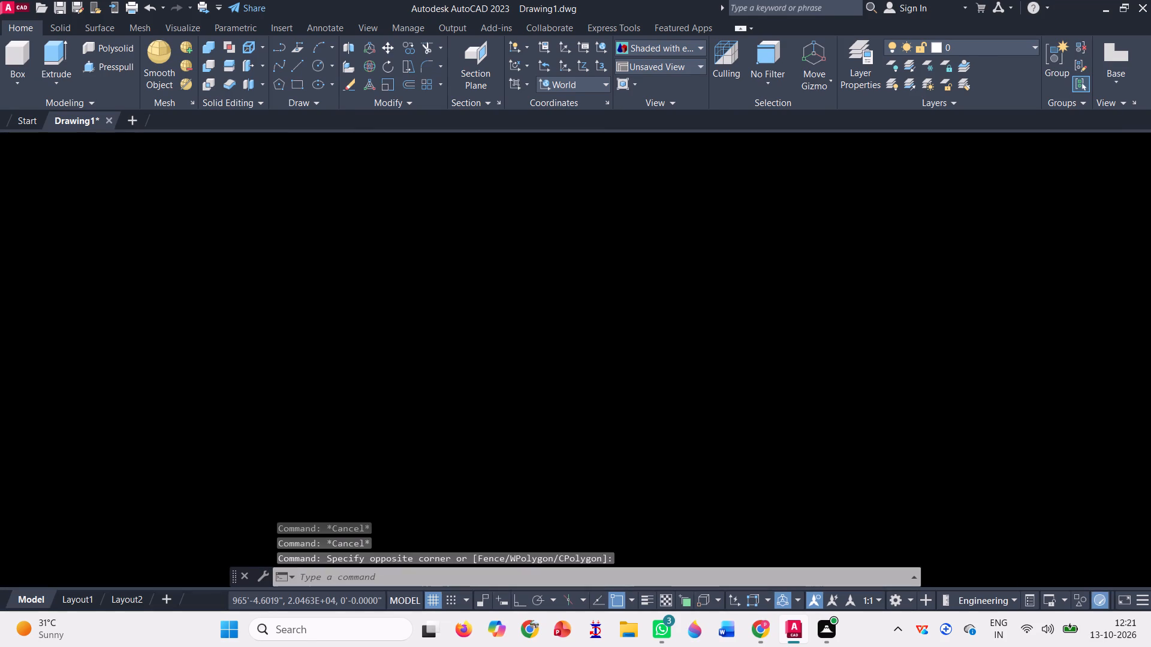
Delete the vertical row of loose window outlines floating beside the building's west face.
scroll(468, 317, "up", 3)
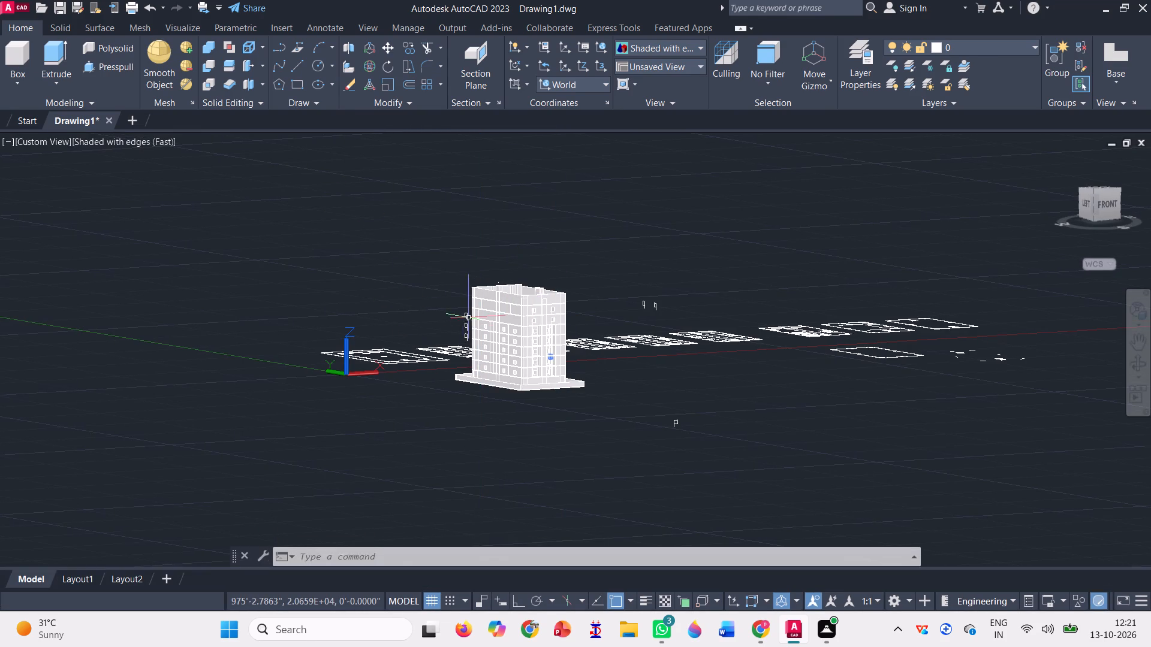
scroll(480, 315, "up", 6)
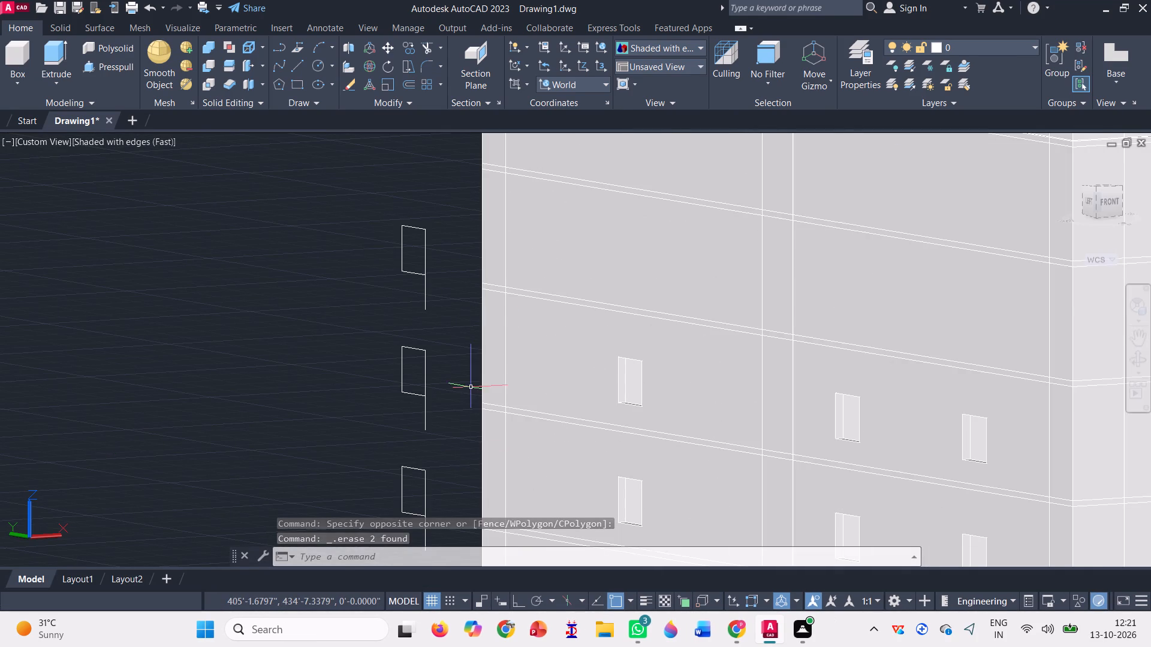
scroll(465, 356, "down", 1)
left_click(462, 479)
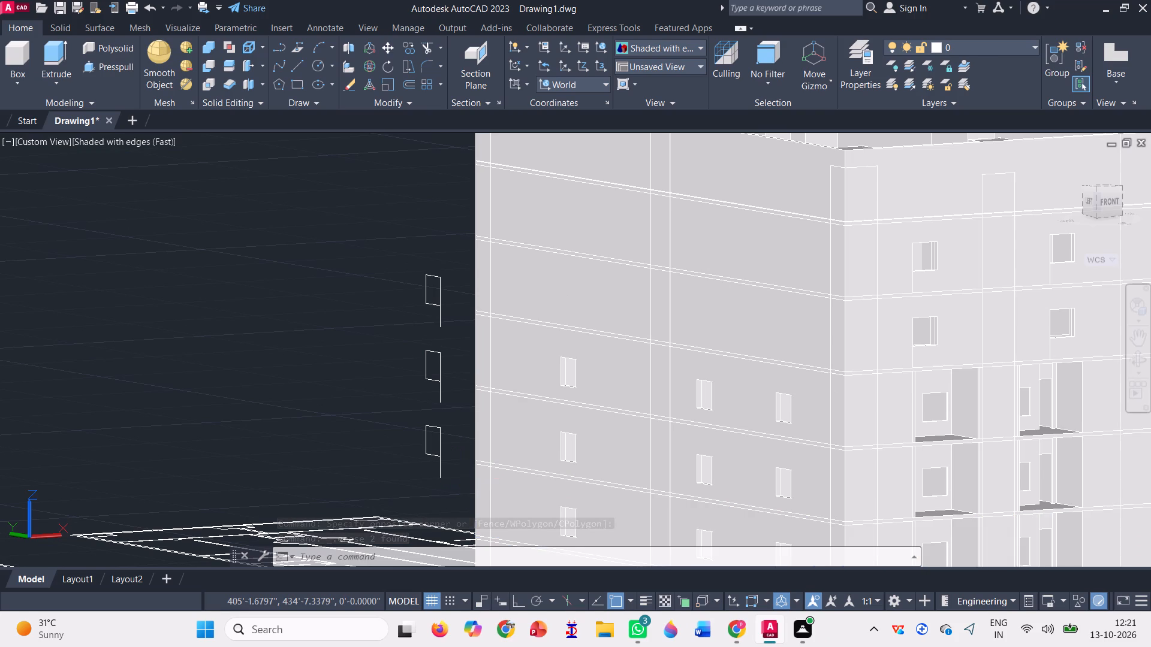
left_click(406, 256)
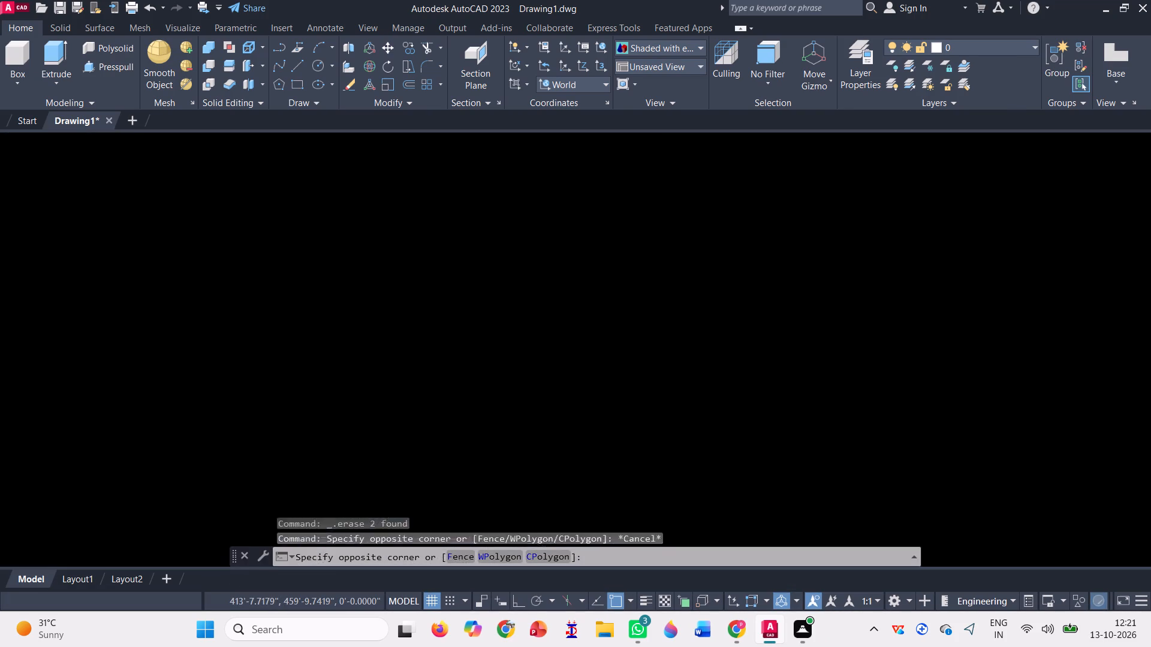
key("BackSpace")
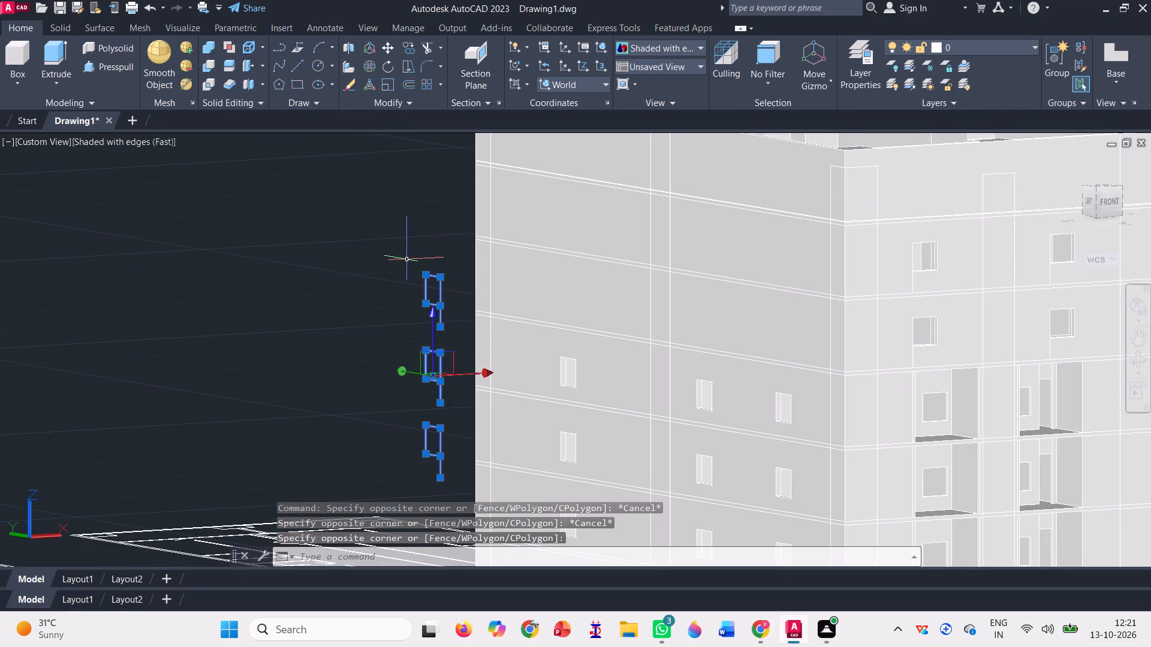
key("Delete")
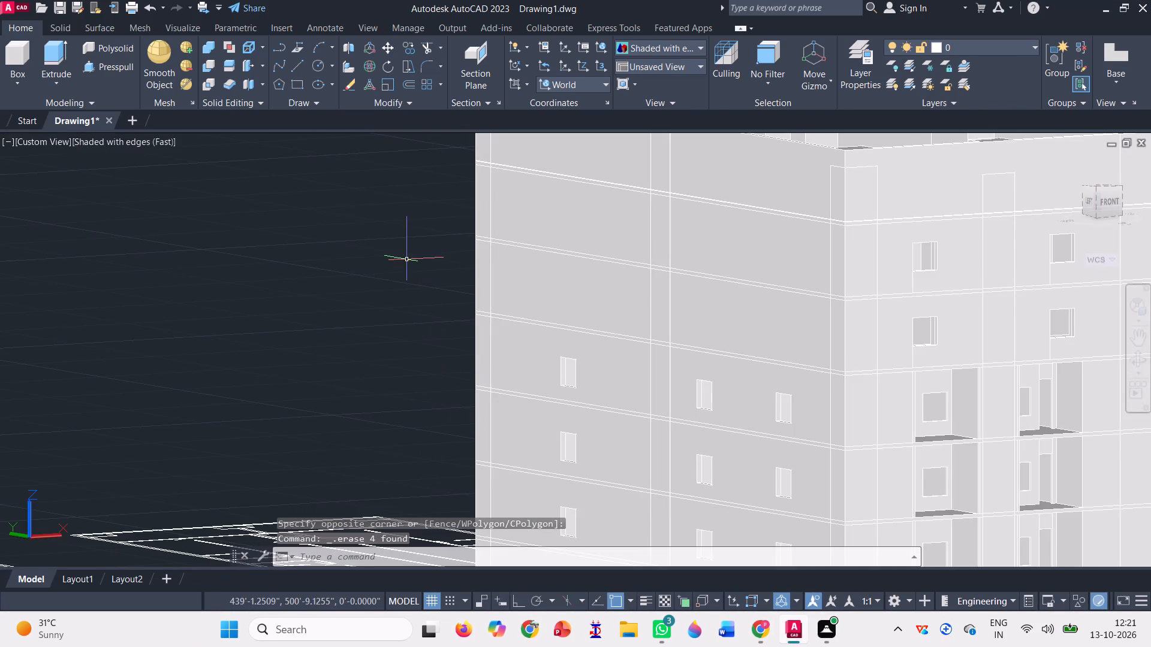
scroll(406, 259, "down", 3)
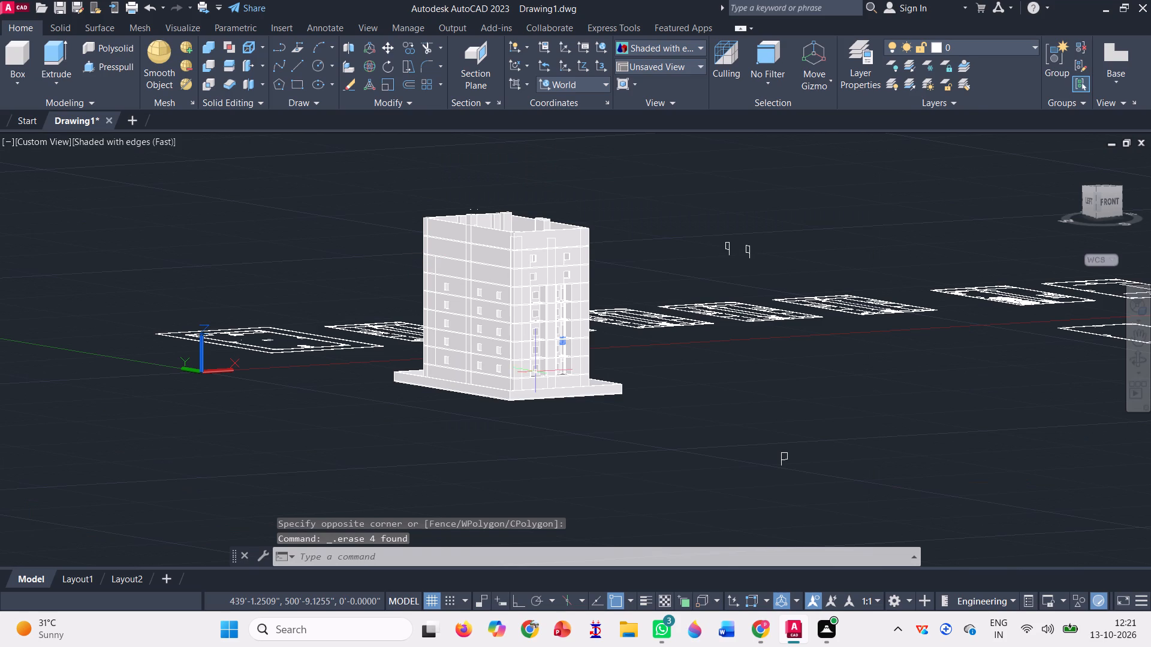
key("Escape")
key("Escape")
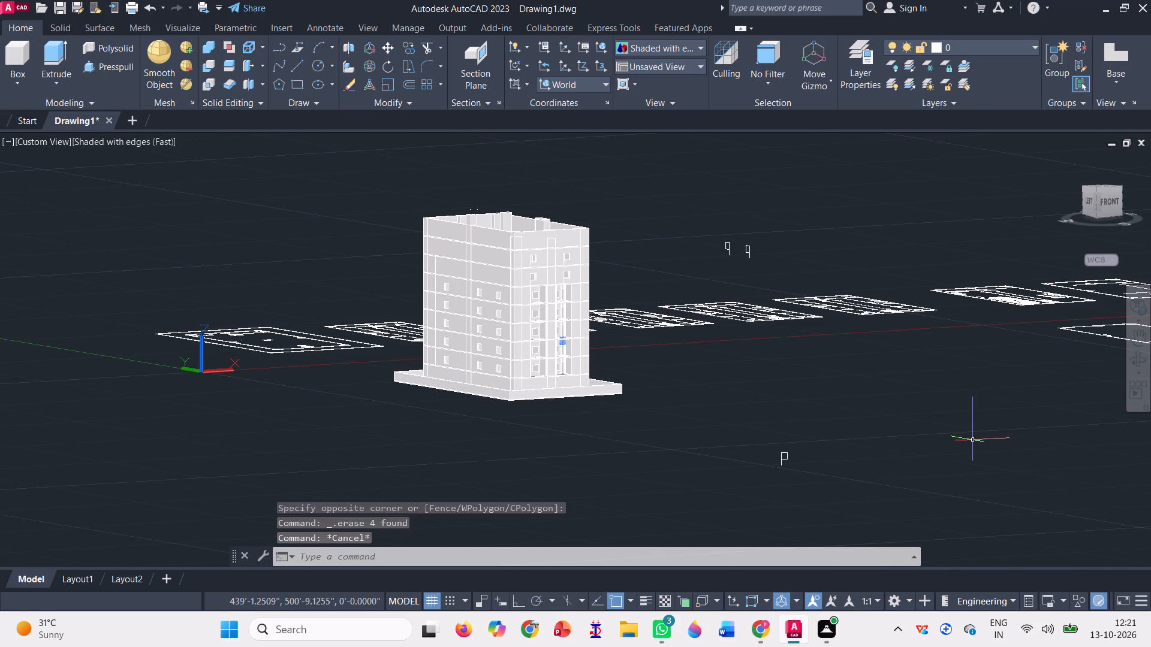
key("Escape")
key("Escape")
key("Escape")
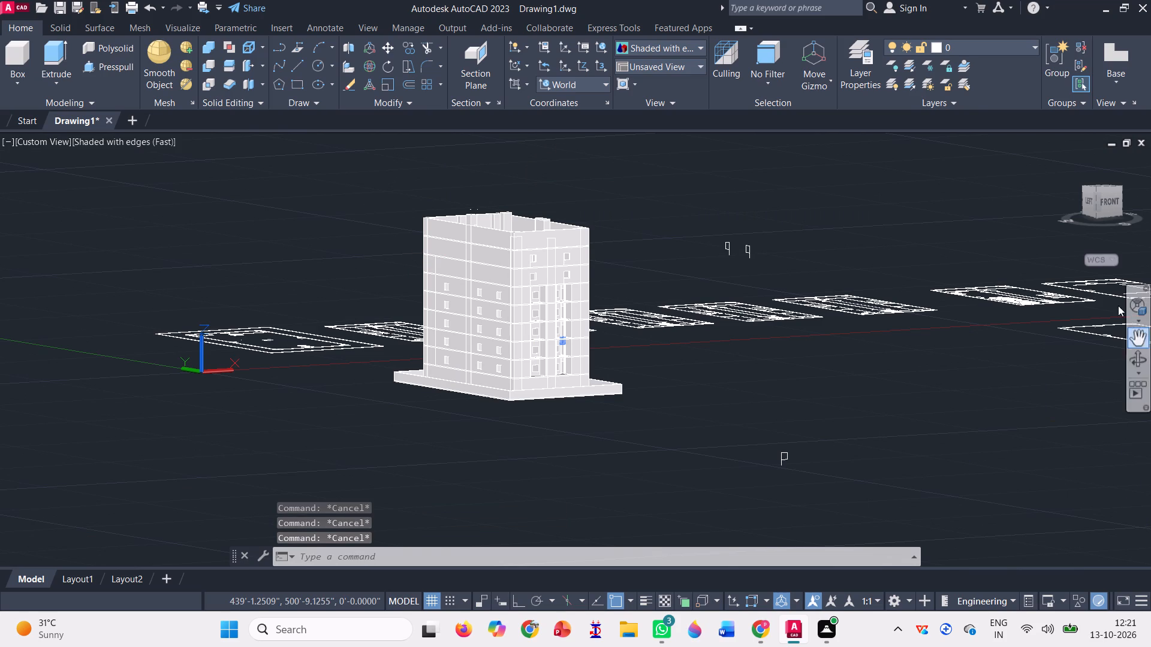
Delete the two leftover window outlines on the windowless northern part of the east face, on the storey below the parapet.
left_click(1134, 365)
left_click_drag(665, 351, 622, 368)
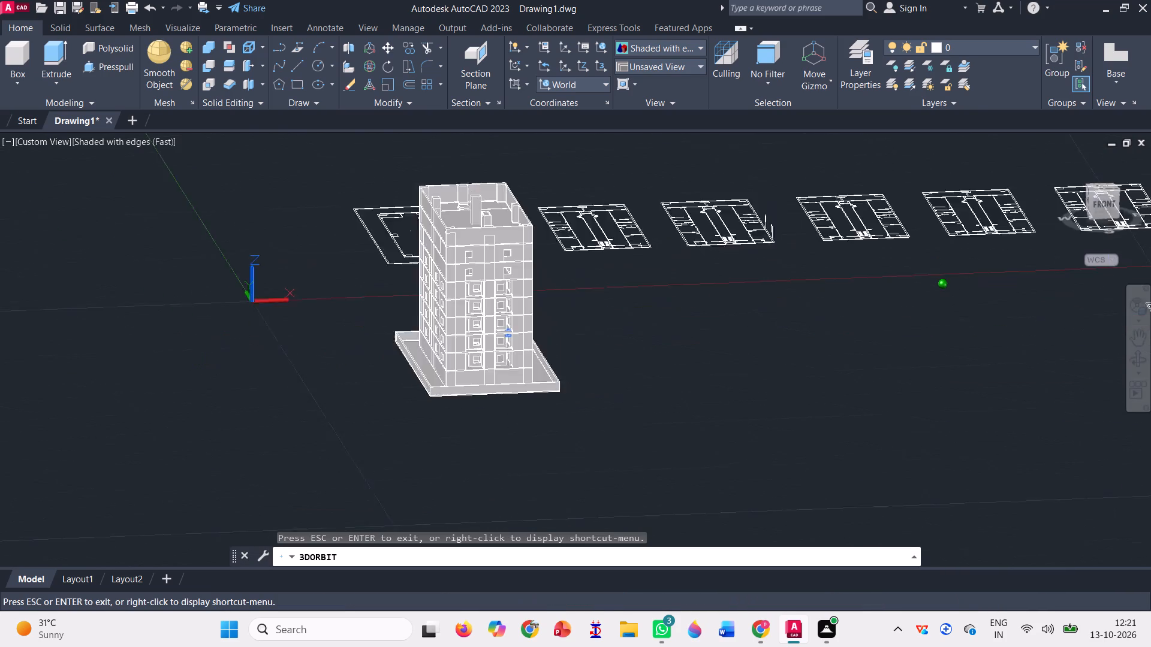
left_click_drag(622, 368, 533, 338)
scroll(660, 236, "up", 3)
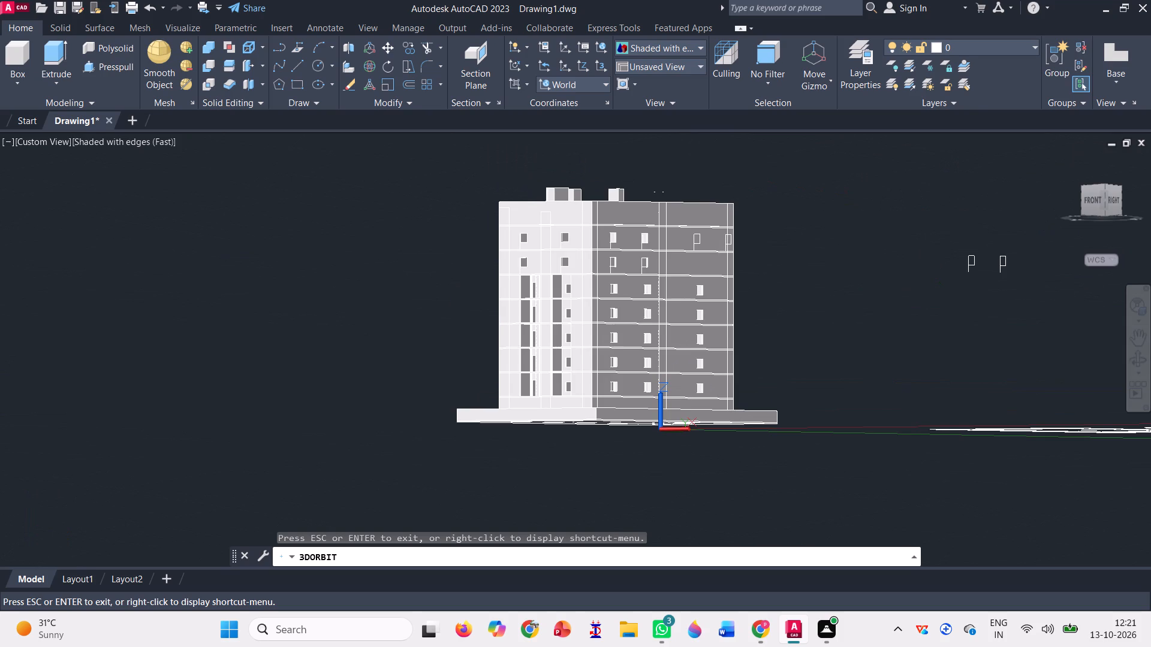
left_click_drag(761, 183, 761, 212)
scroll(740, 253, "down", 3)
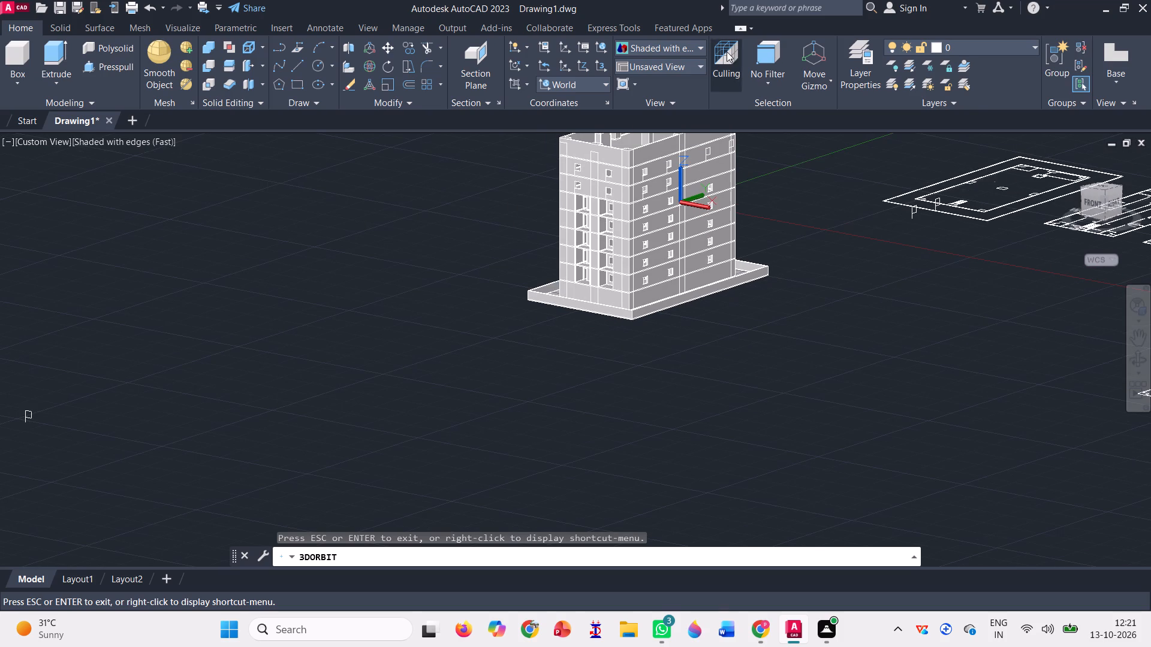
scroll(676, 323, "down", 2)
scroll(759, 147, "up", 10)
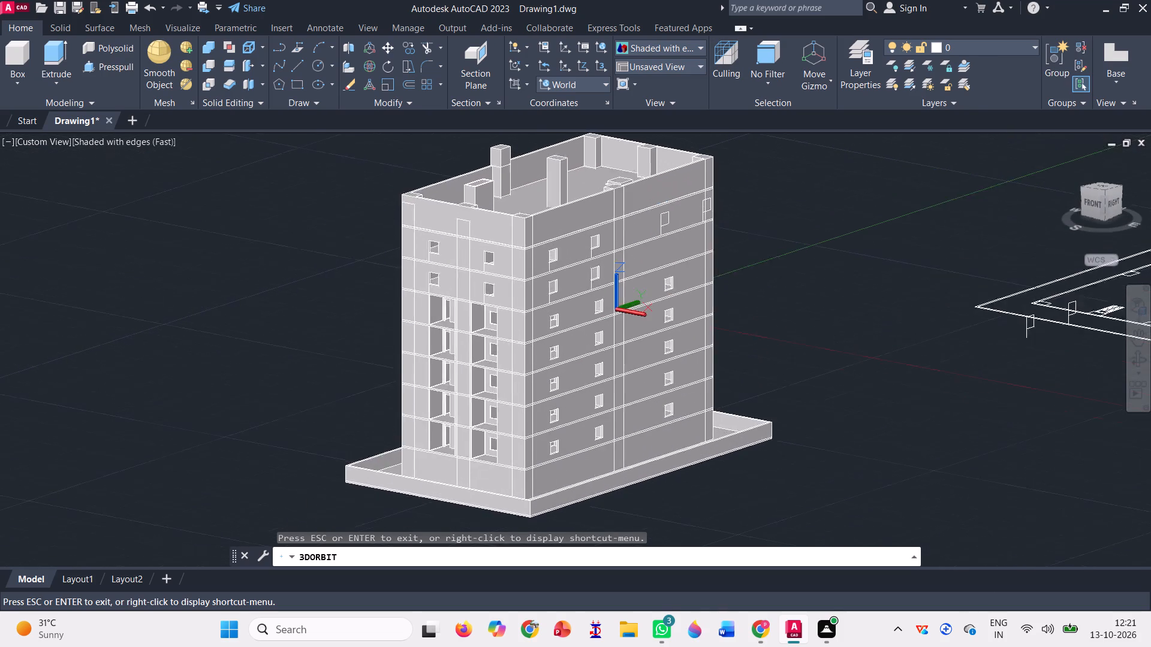
scroll(702, 152, "up", 5)
scroll(670, 210, "up", 3)
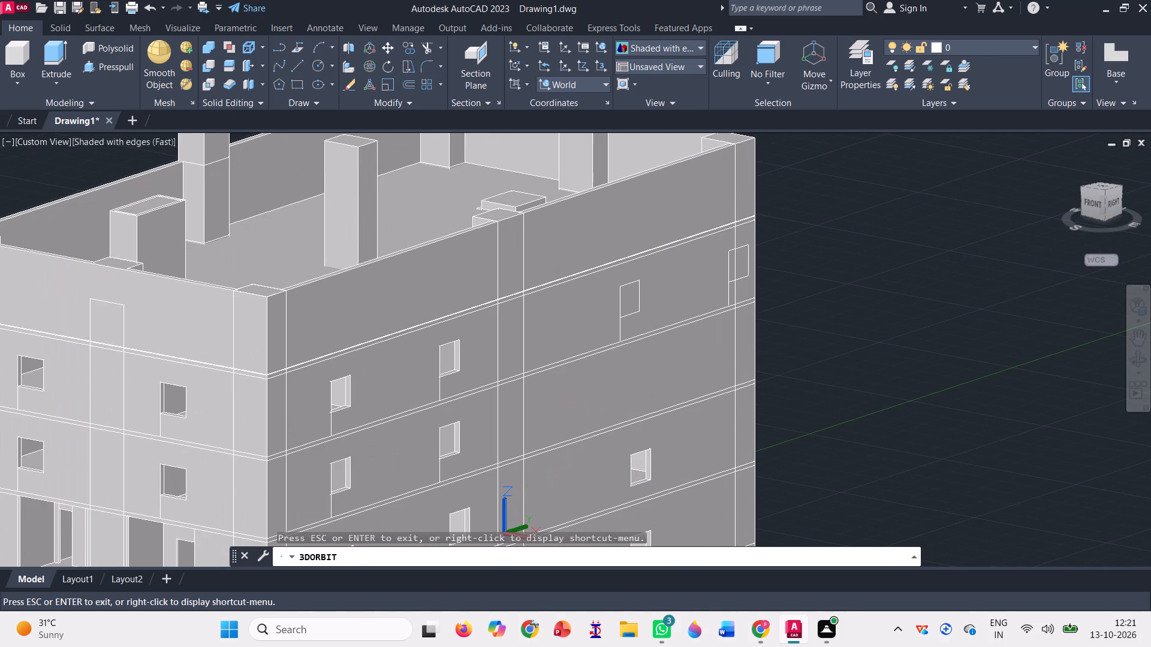
key("Escape")
scroll(680, 322, "up", 2)
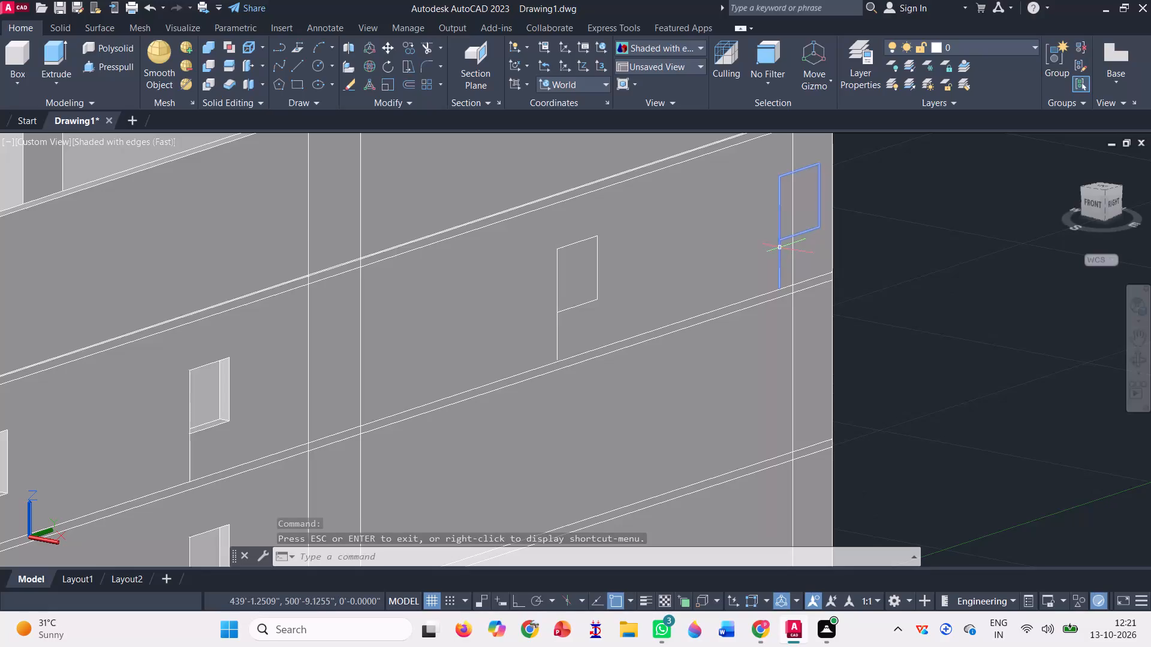
left_click(779, 247)
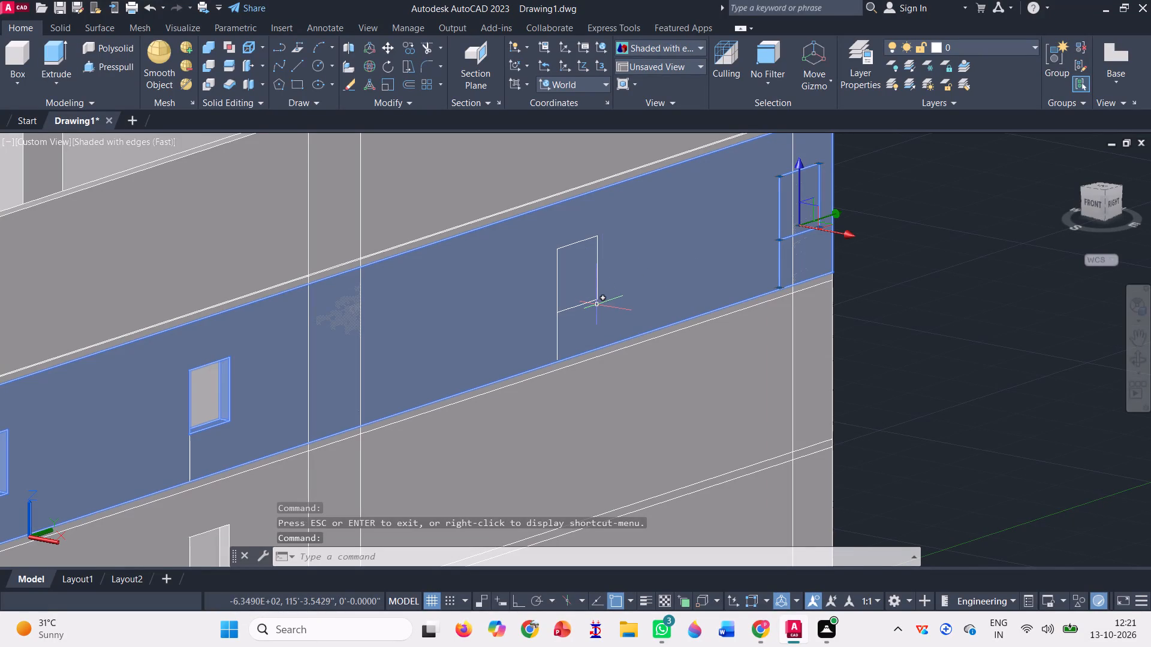
left_click(596, 298)
key("Delete")
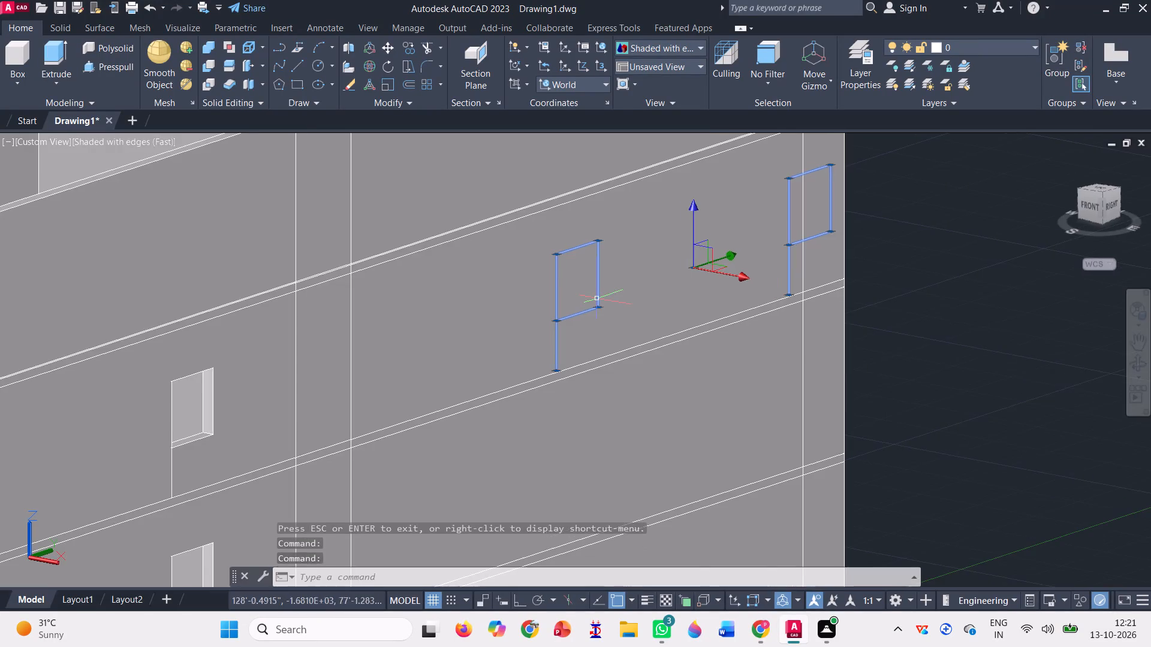
Delete the two leftover outlines around the southern window openings on the east face, on the second storey below the parapet.
scroll(845, 308, "down", 2)
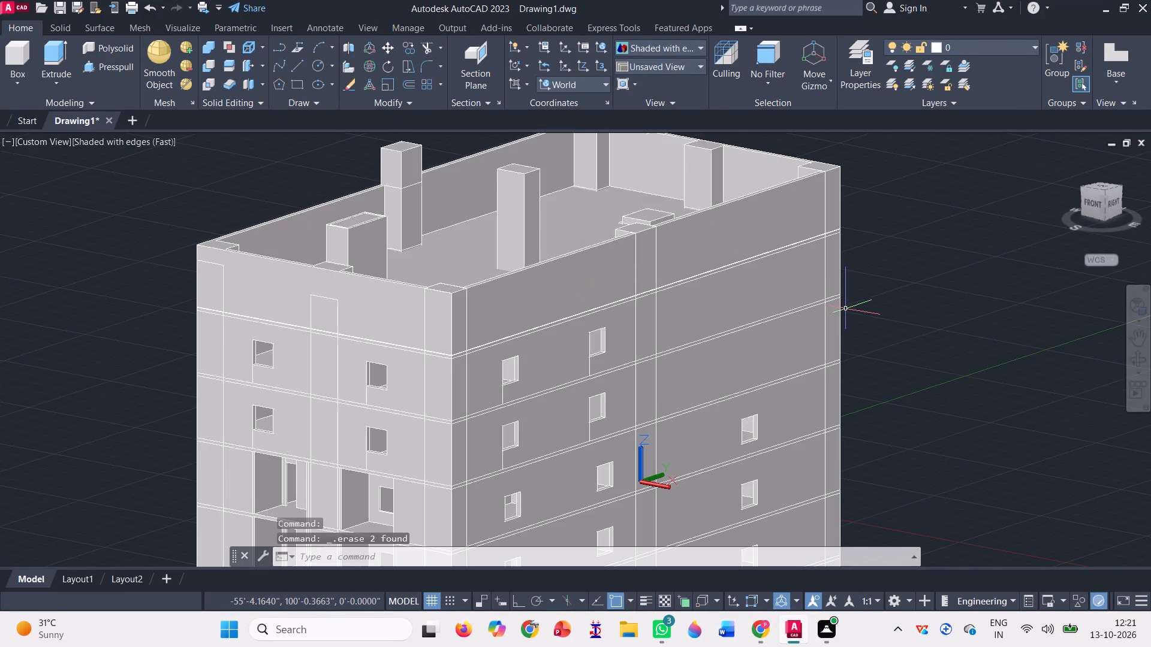
scroll(610, 458, "up", 3)
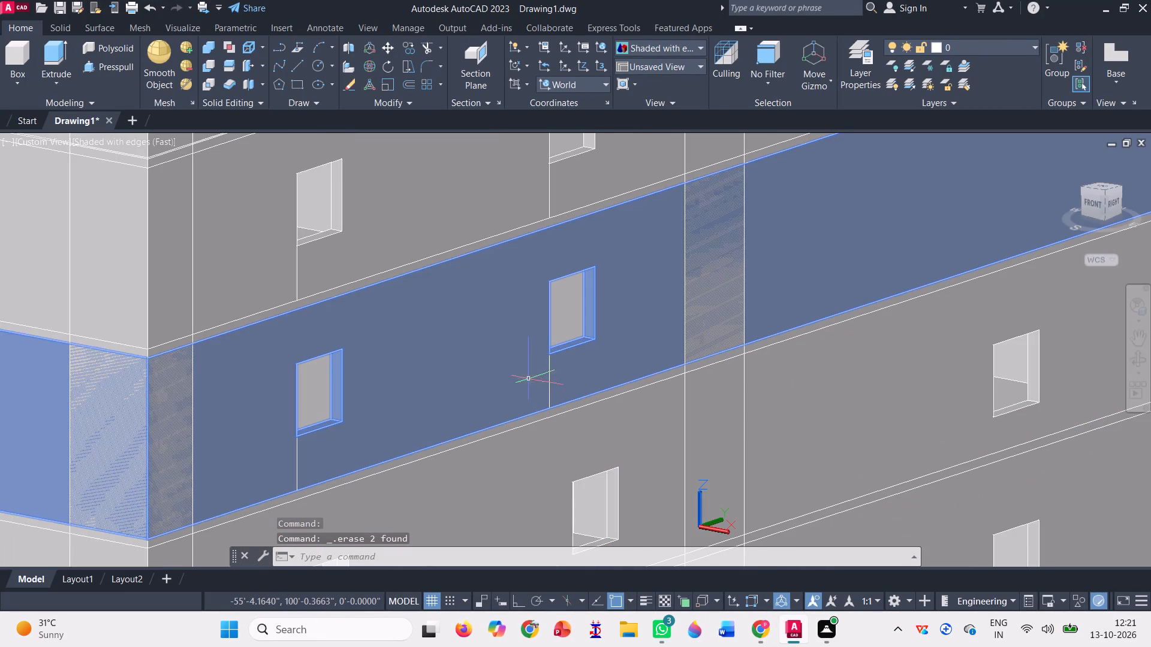
left_click(550, 383)
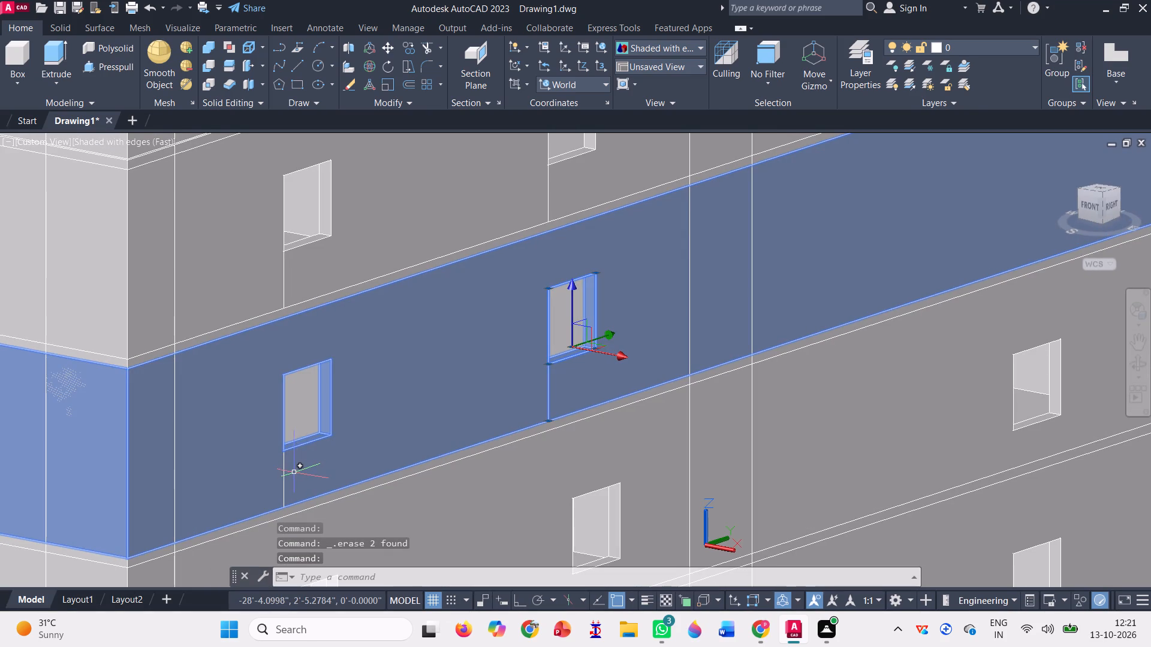
left_click(286, 474)
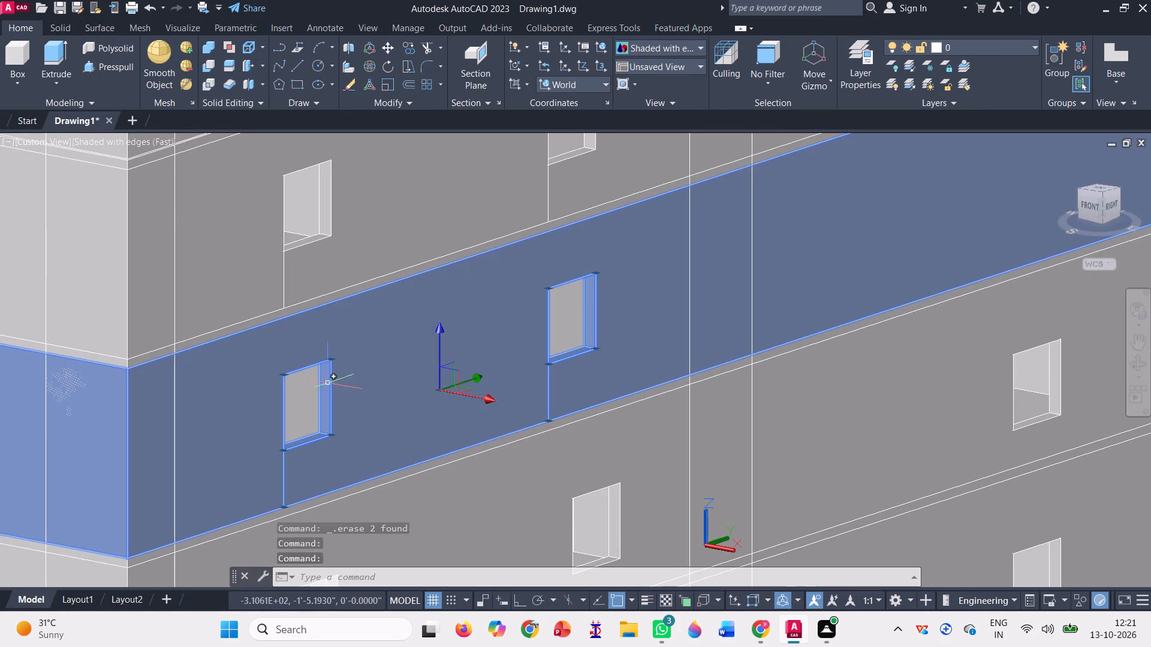
scroll(287, 244, "up", 1)
scroll(297, 305, "down", 3)
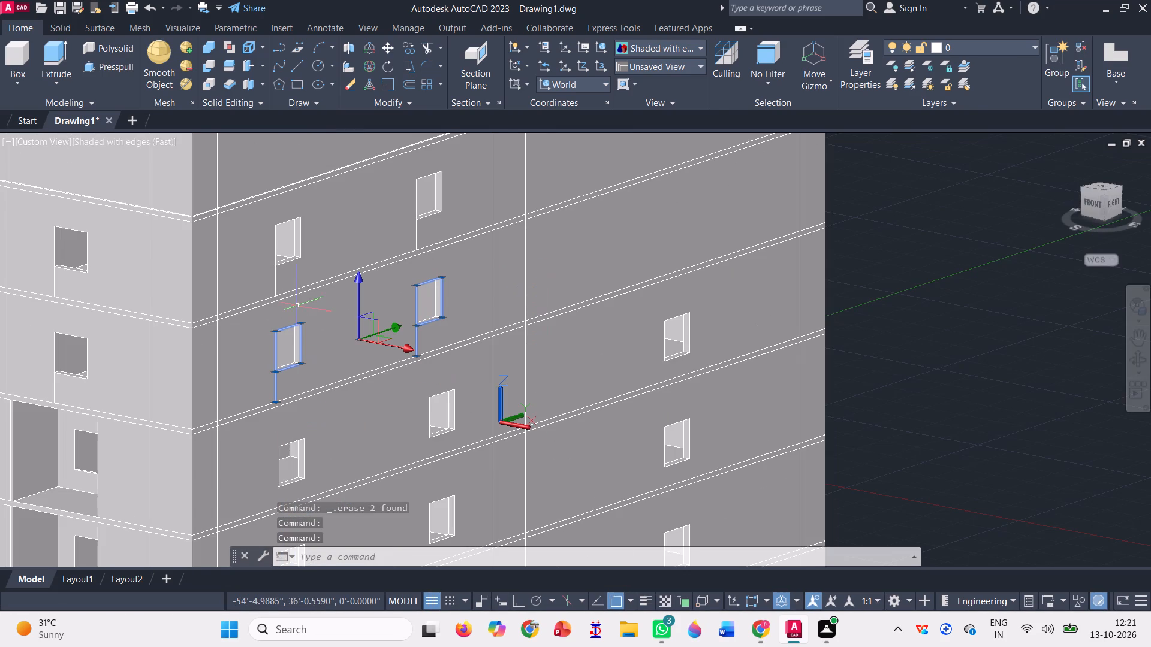
key("Delete")
scroll(885, 362, "down", 3)
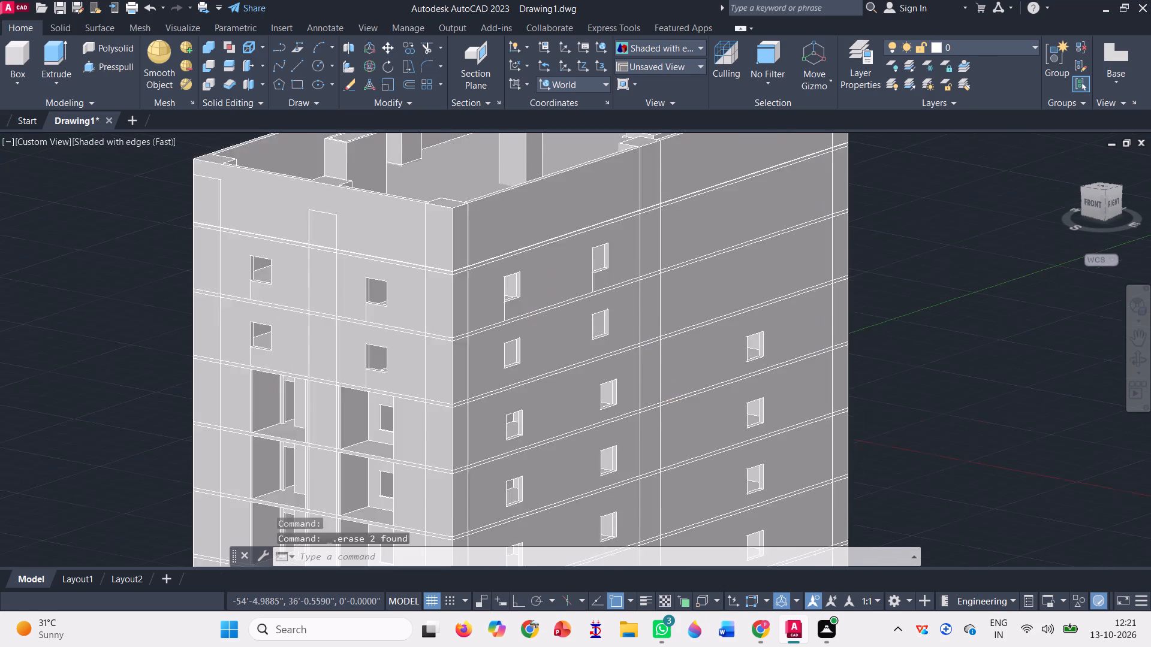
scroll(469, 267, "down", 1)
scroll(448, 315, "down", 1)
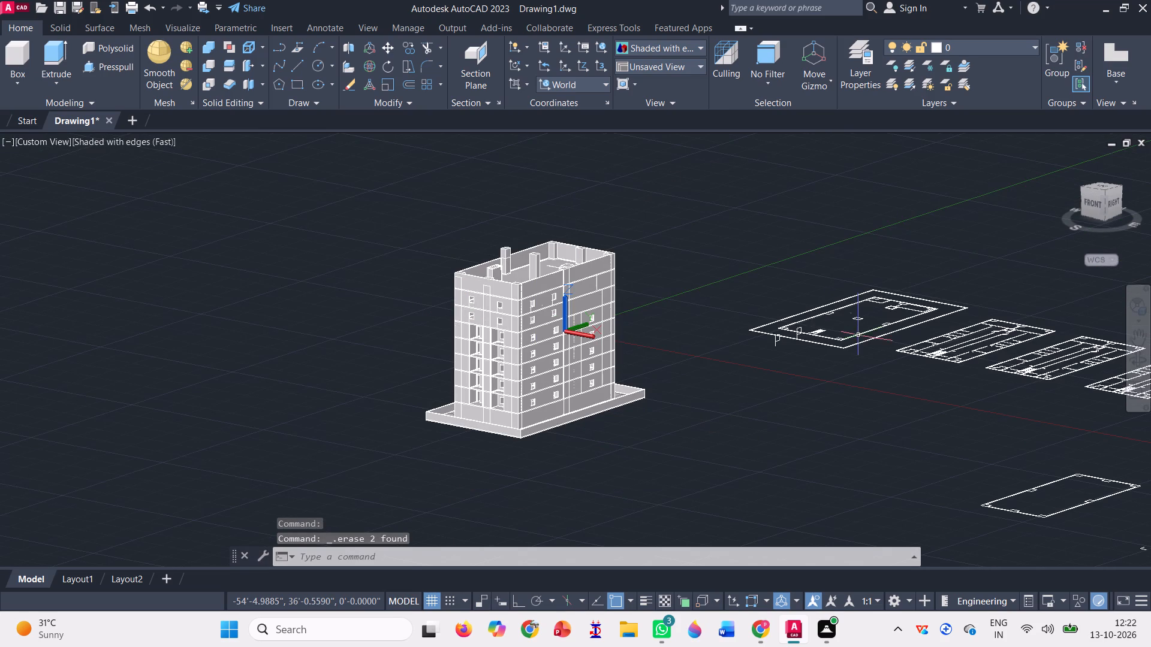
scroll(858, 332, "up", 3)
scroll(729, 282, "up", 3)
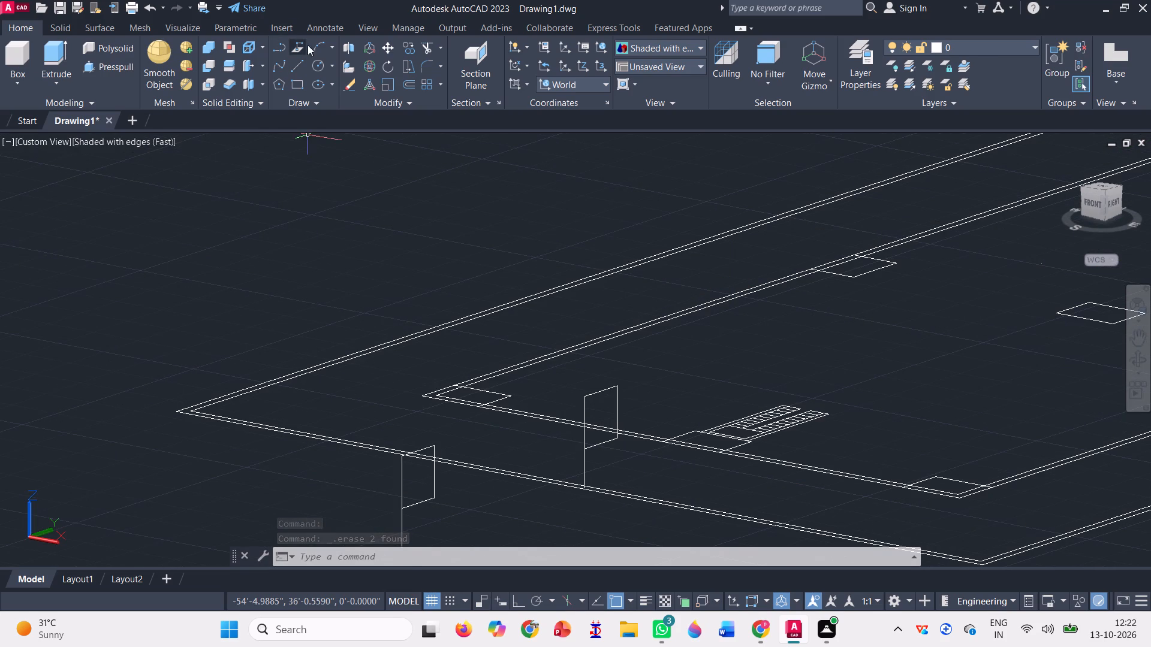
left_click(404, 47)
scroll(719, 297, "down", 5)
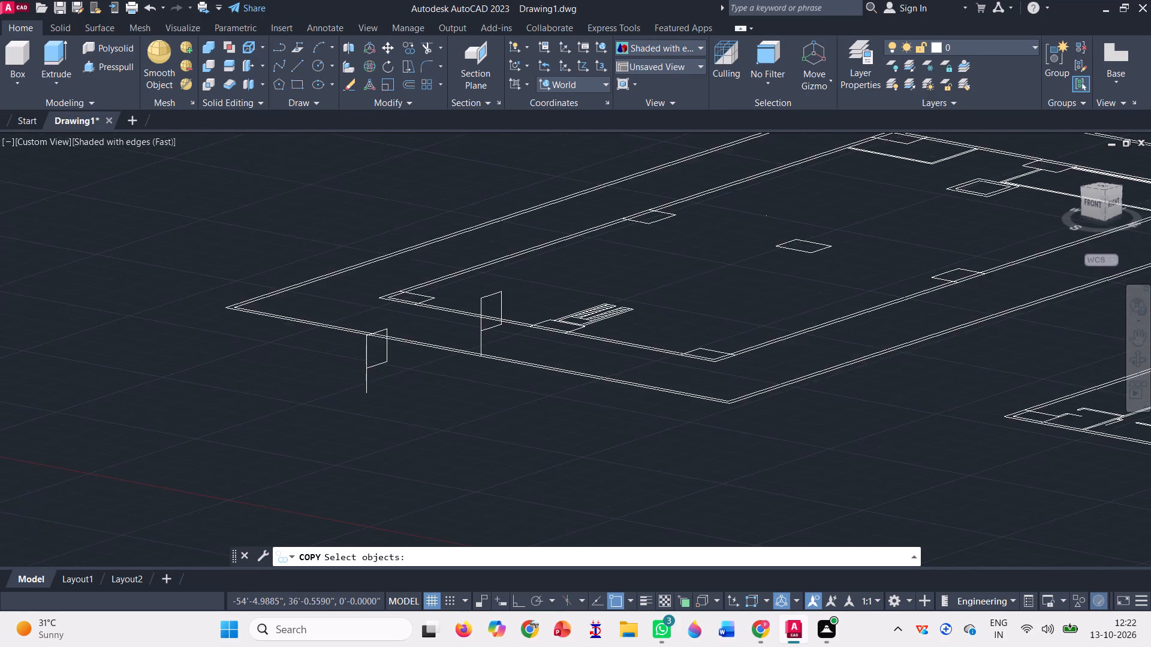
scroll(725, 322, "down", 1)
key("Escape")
Draw a vertical construction line up the northern part of the east face, starting from the floor line below the parapet.
type("xline")
key("Return")
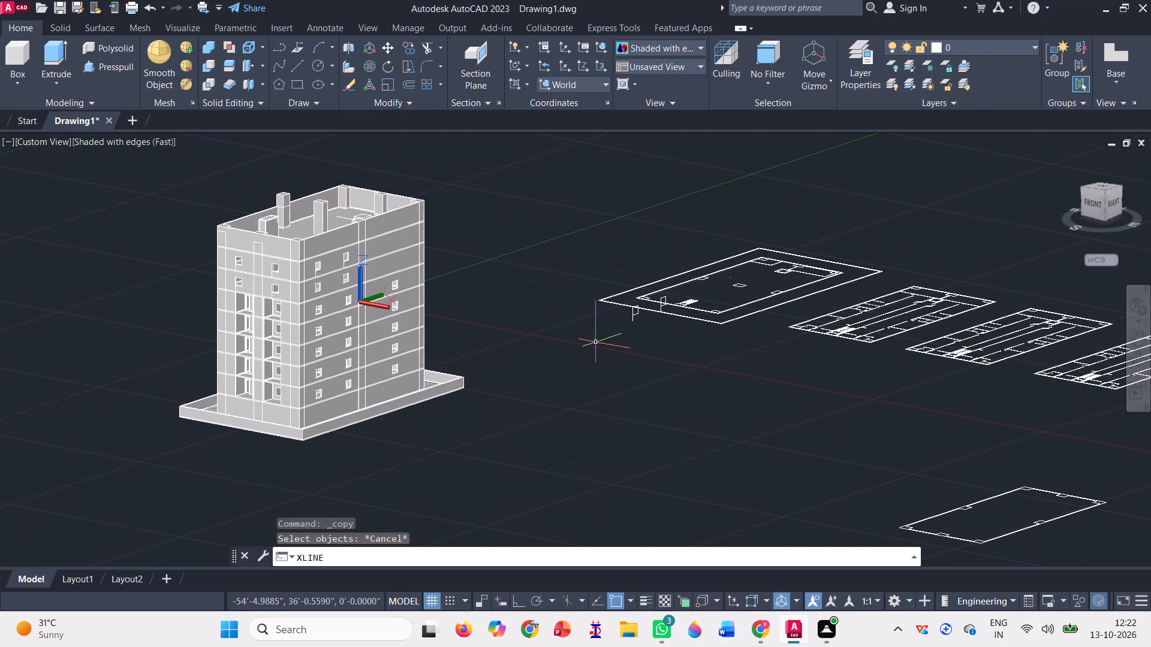
scroll(411, 186, "up", 3)
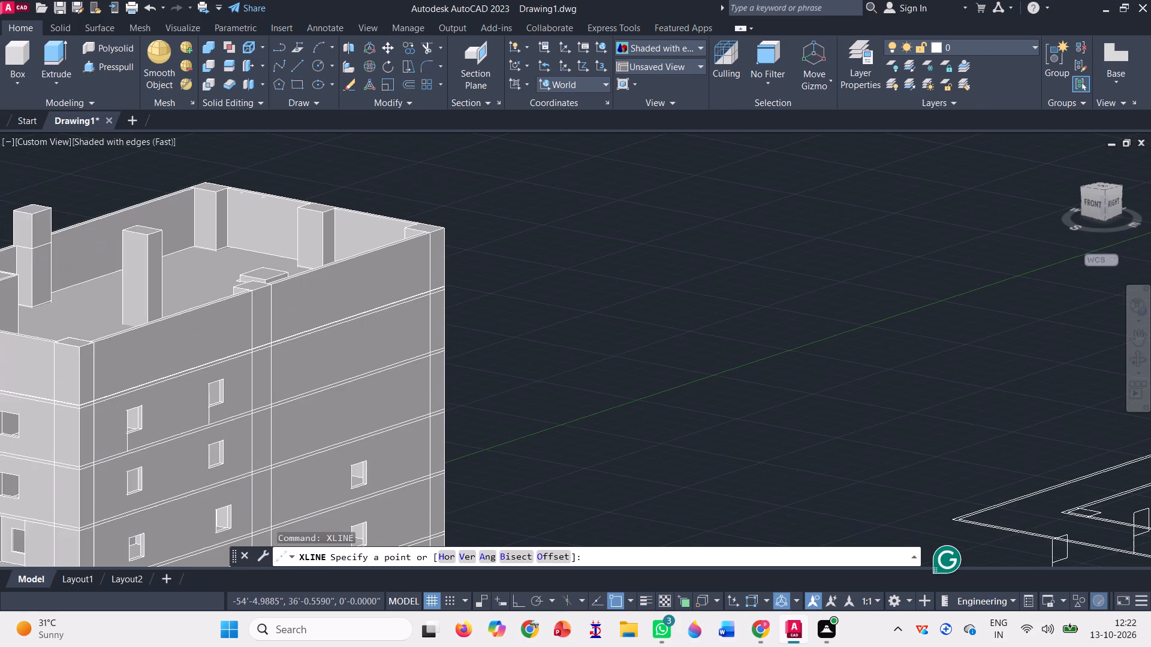
scroll(346, 315, "up", 3)
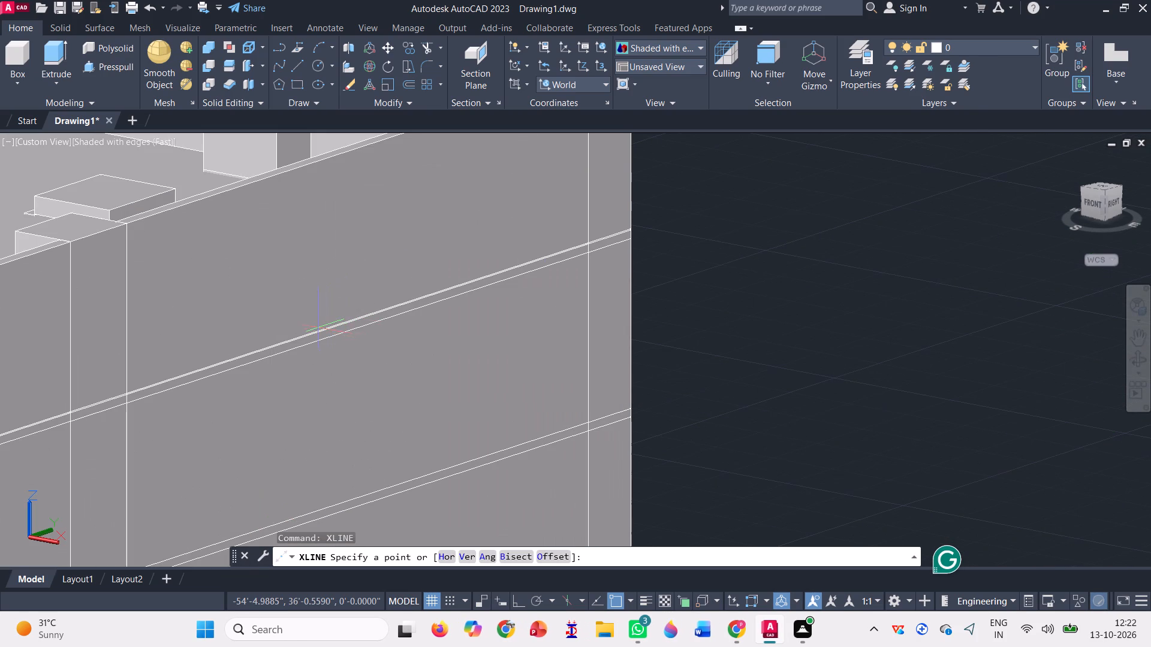
scroll(276, 306, "up", 3)
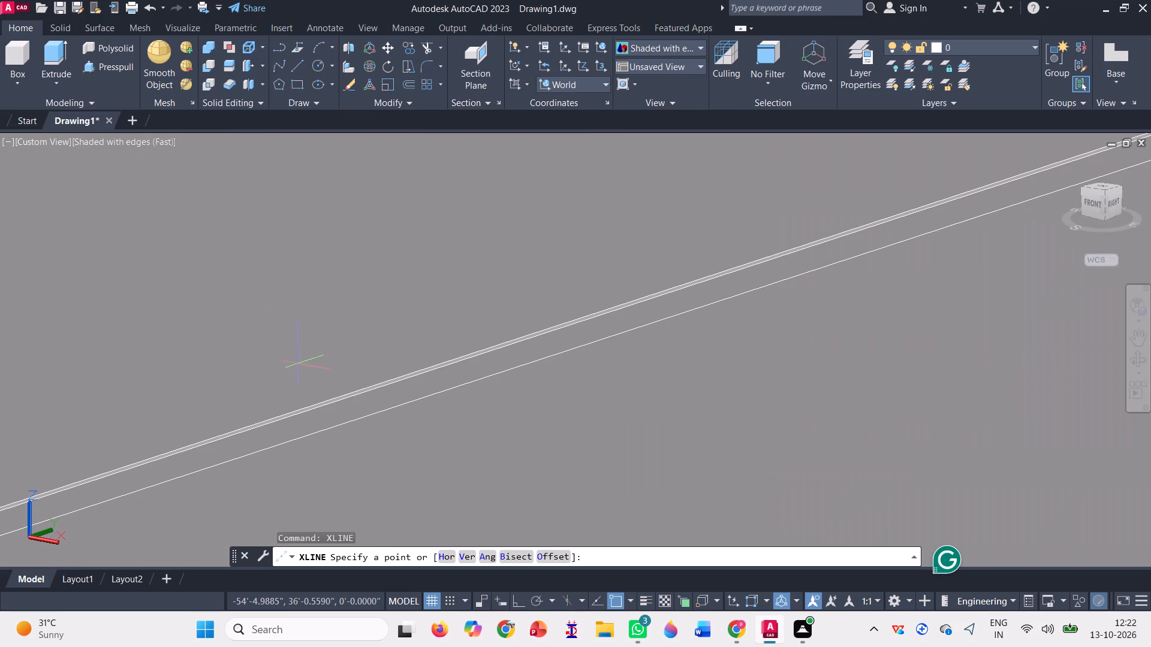
left_click(352, 420)
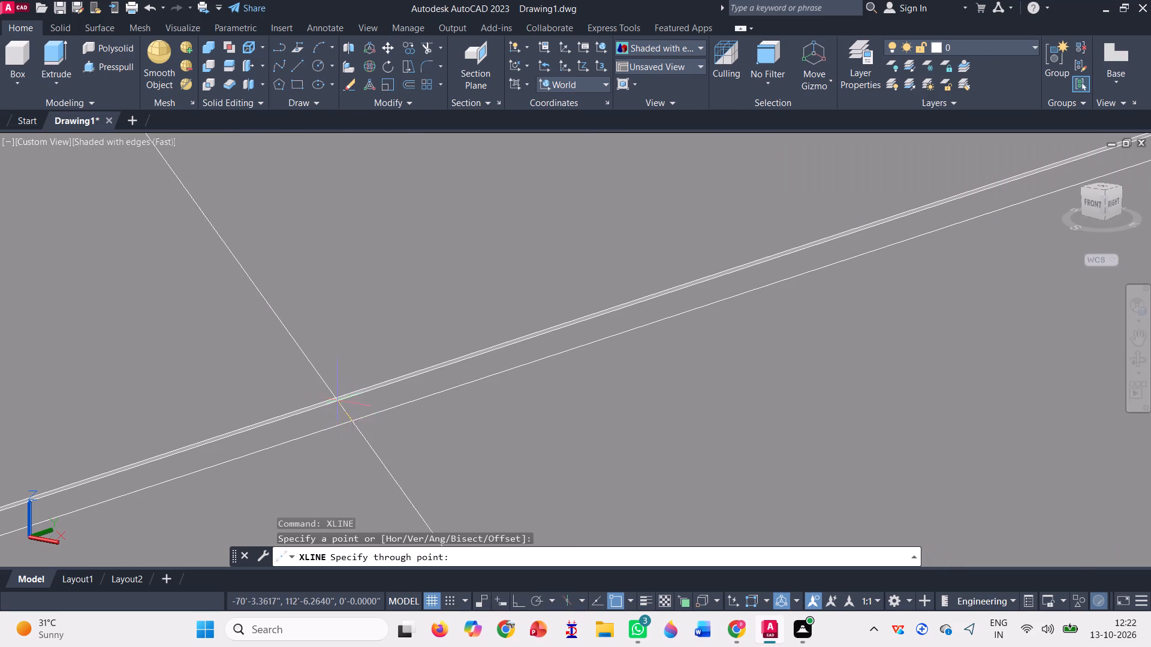
scroll(328, 371, "down", 5)
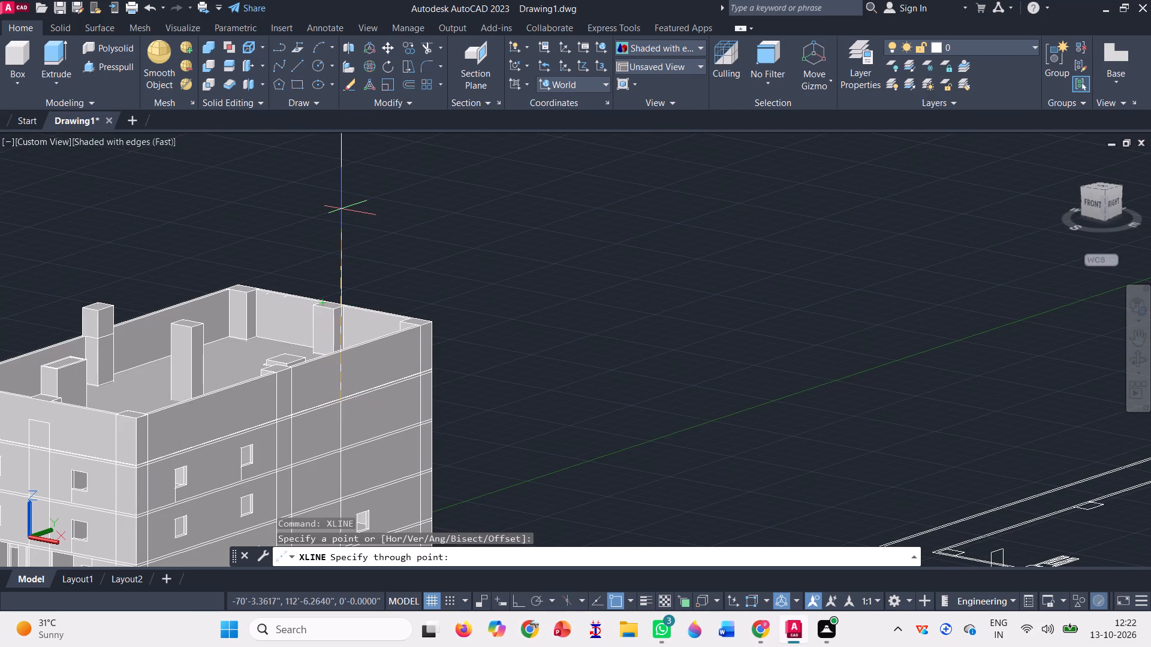
key("F8")
left_click(341, 208)
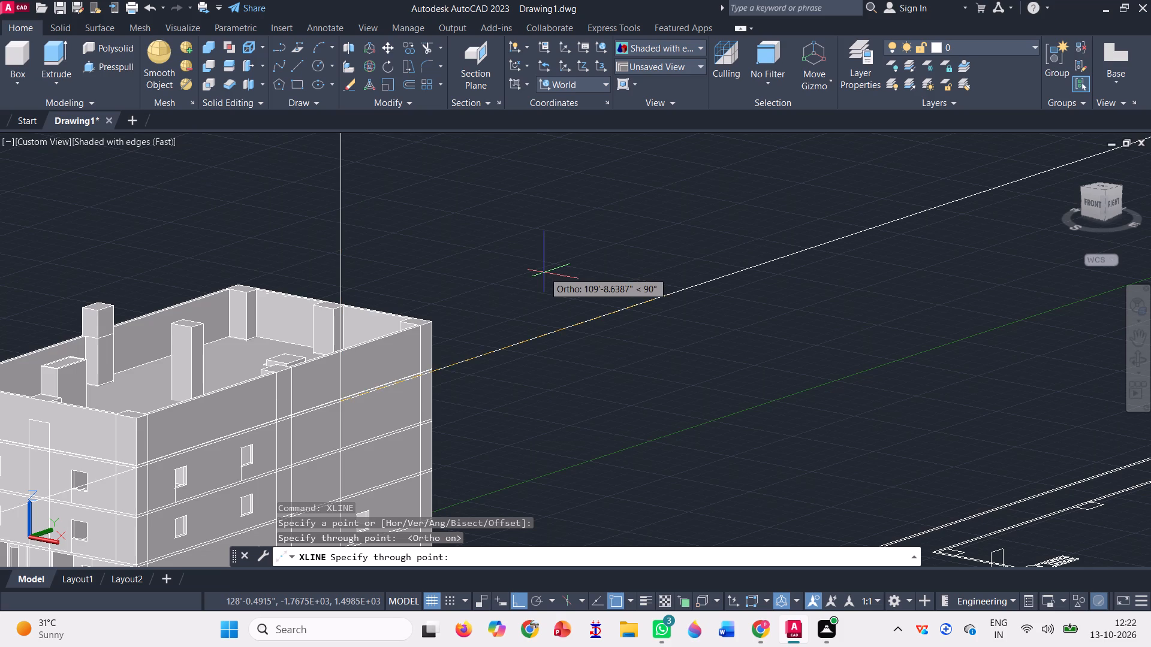
key("space")
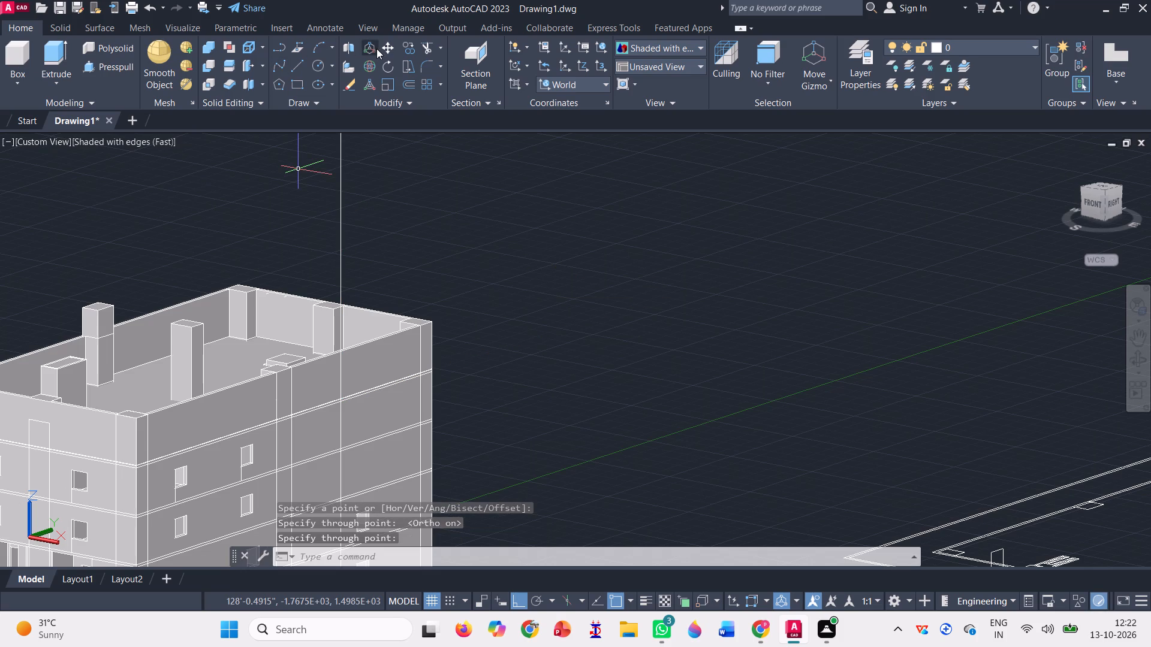
Move the vertical construction line a short distance south along the east face's parapet edge, towards the middle column.
left_click(387, 40)
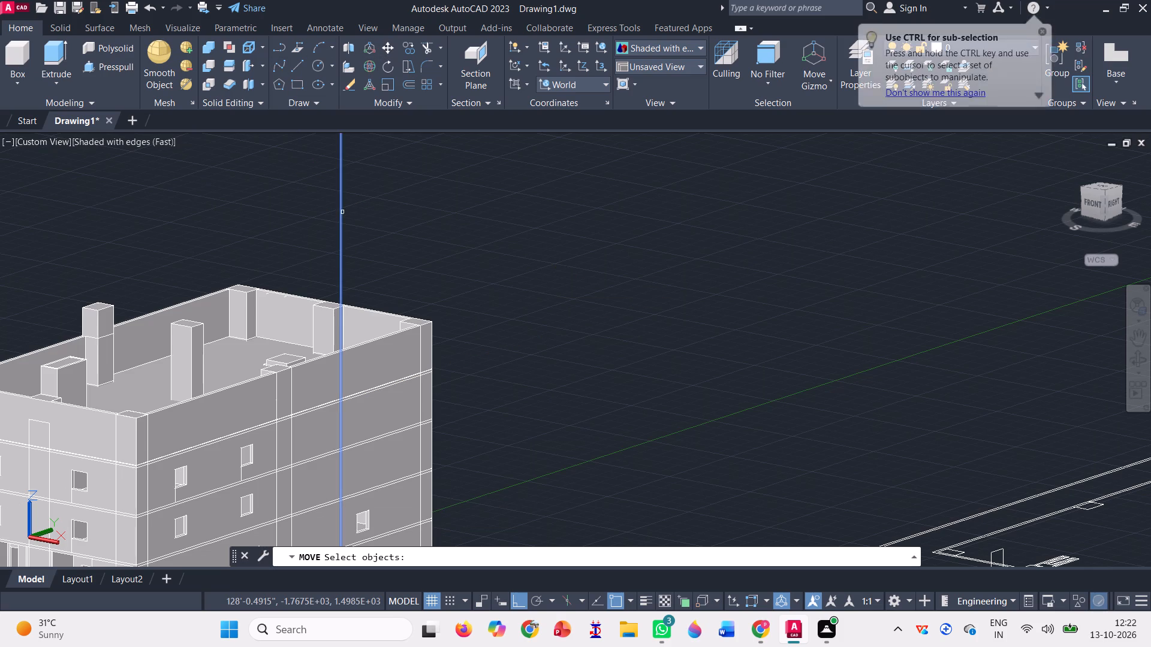
left_click(342, 211)
key("space")
scroll(290, 422, "up", 3)
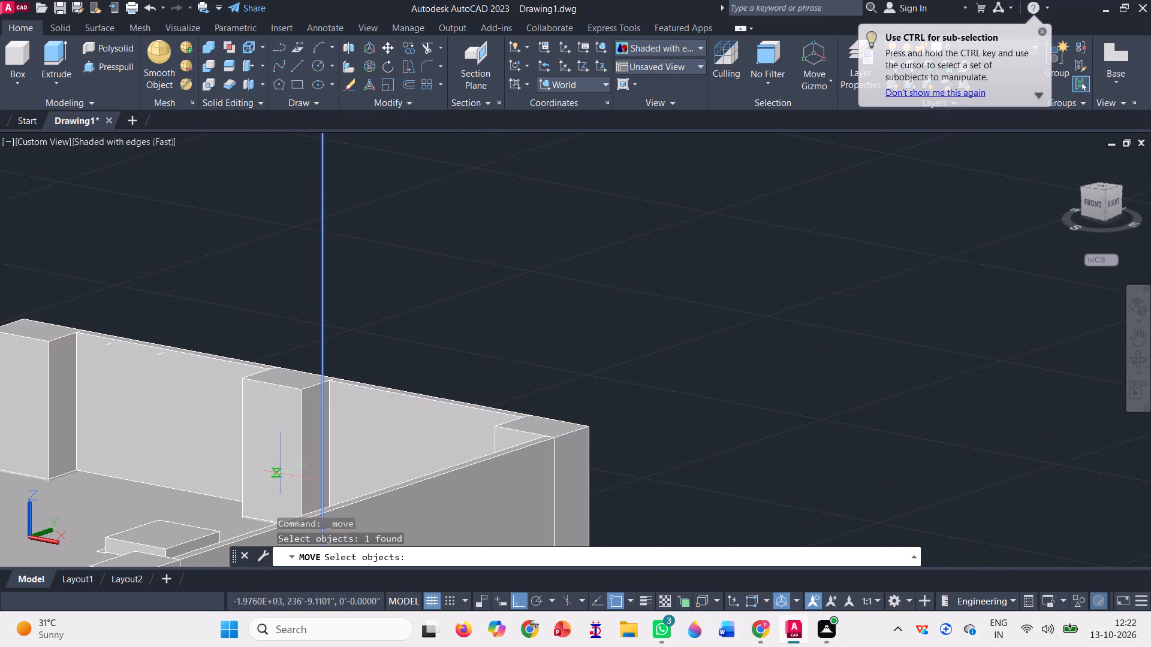
scroll(304, 418, "down", 3)
scroll(356, 315, "down", 2)
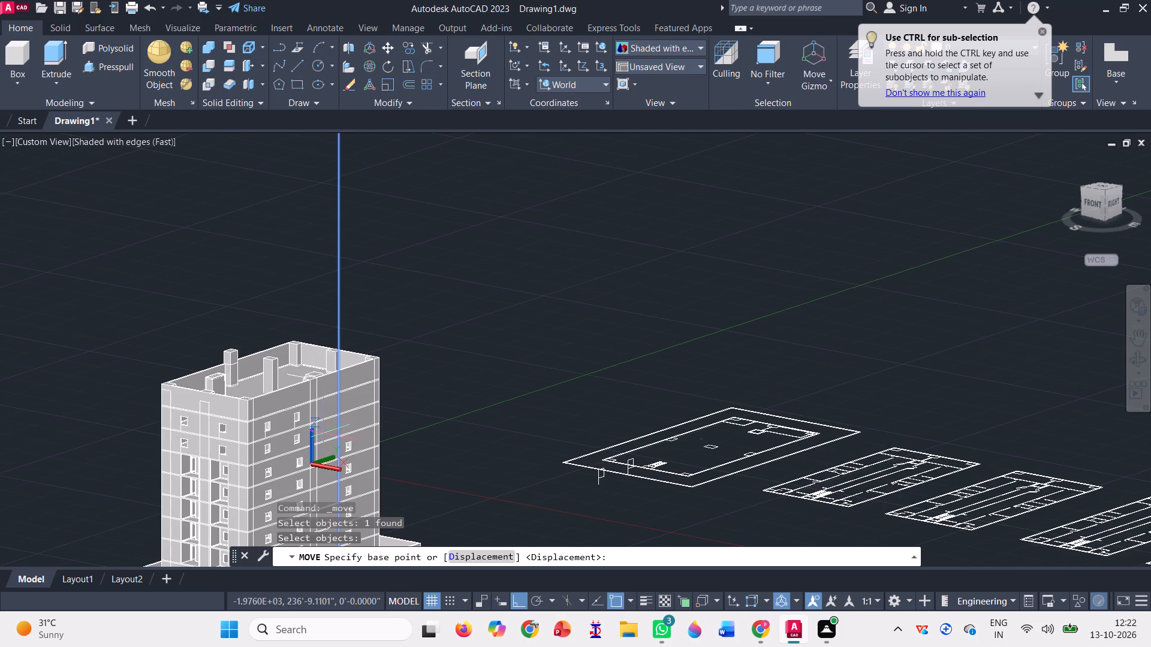
scroll(324, 427, "up", 3)
scroll(344, 329, "up", 4)
scroll(406, 201, "down", 1)
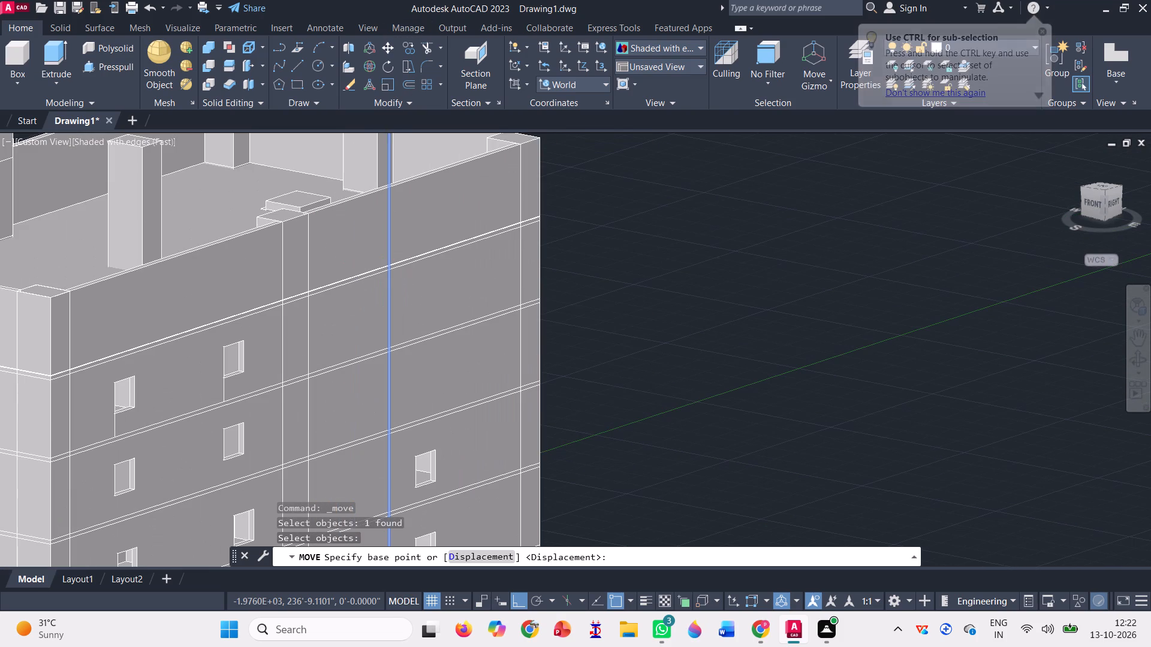
scroll(375, 138, "up", 6)
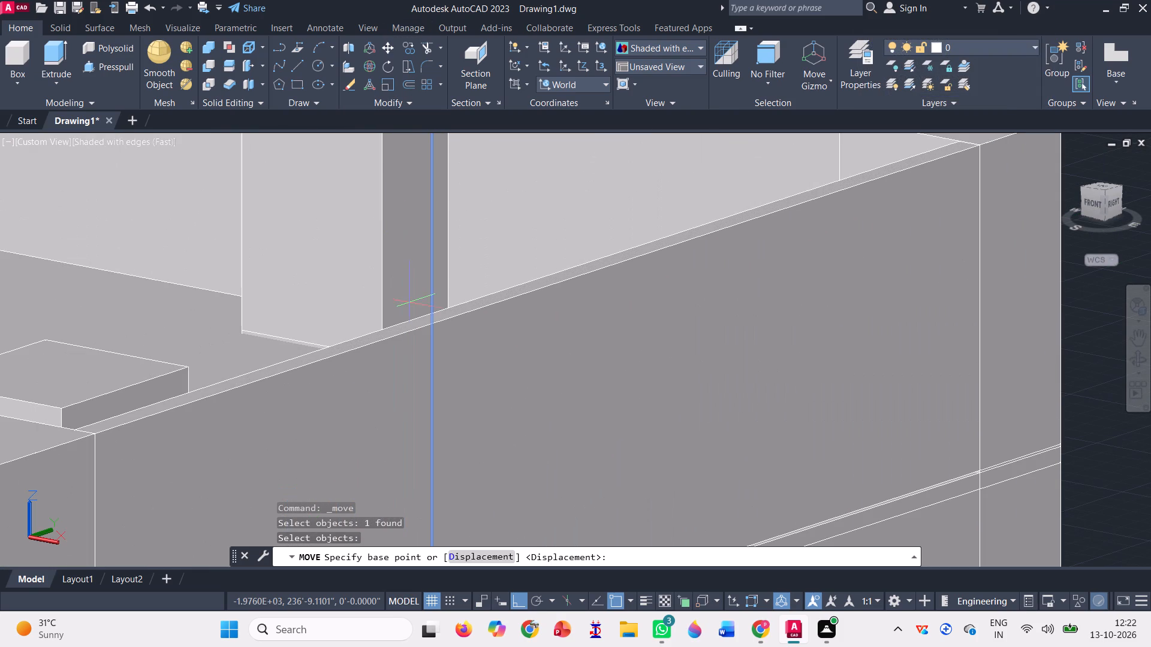
left_click(434, 322)
left_click(294, 376)
scroll(326, 306, "down", 5)
scroll(492, 259, "down", 1)
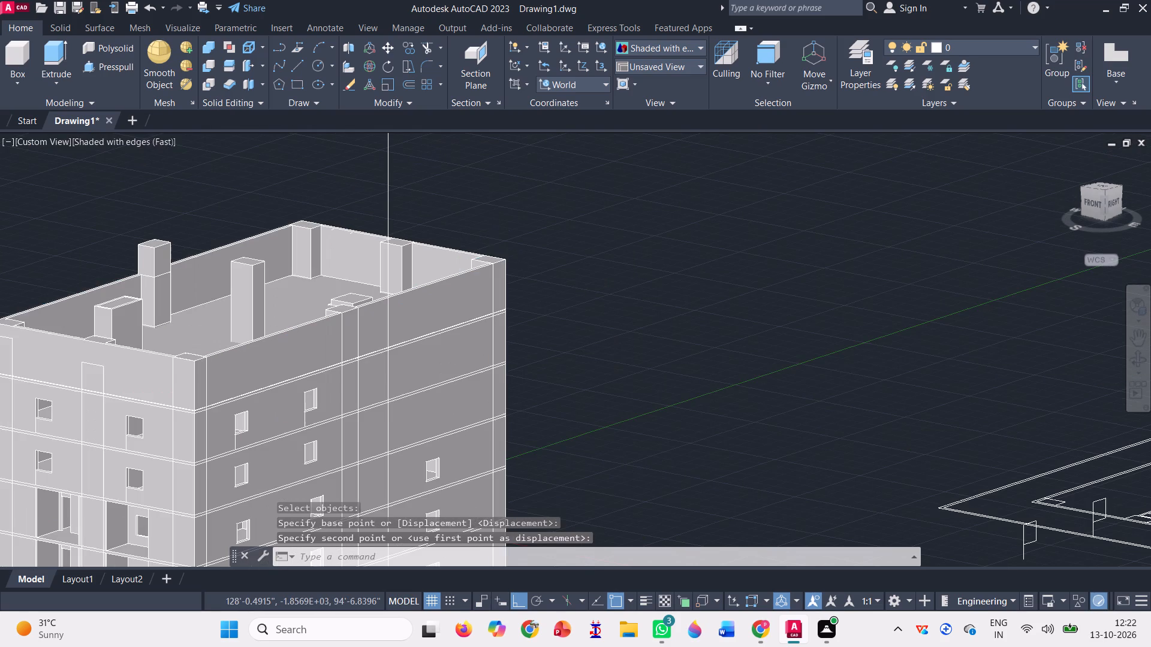
key("Escape")
Move the two southern window outlines on the storey below the parapet north along the floor line to the construction line.
scroll(260, 434, "up", 3)
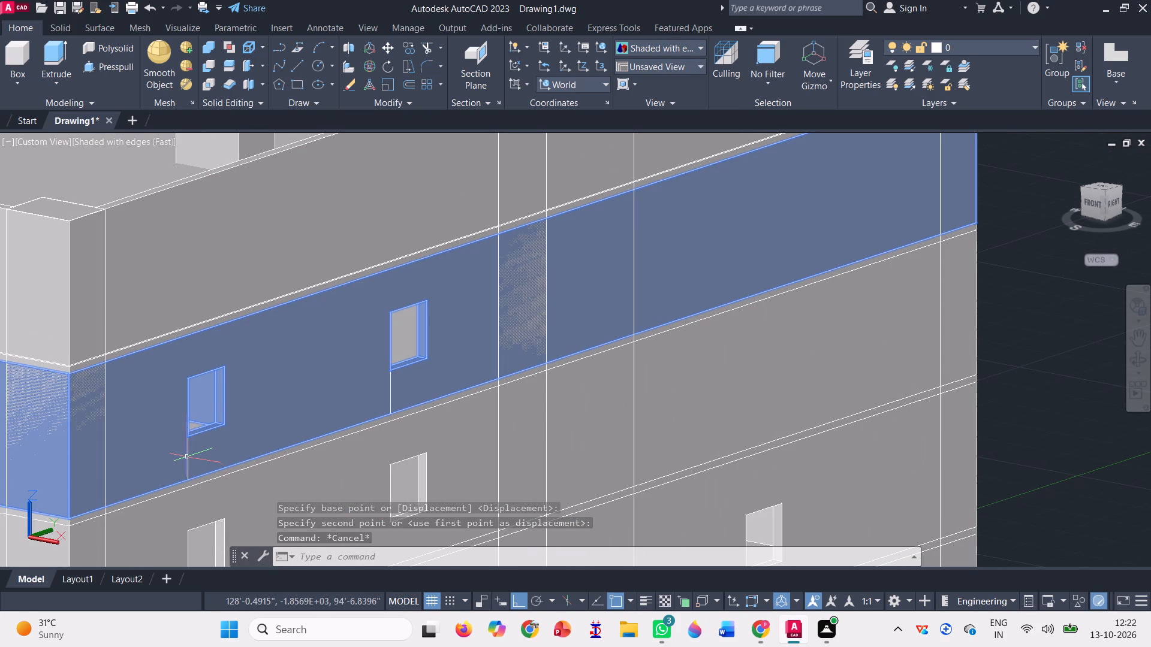
scroll(186, 456, "up", 3)
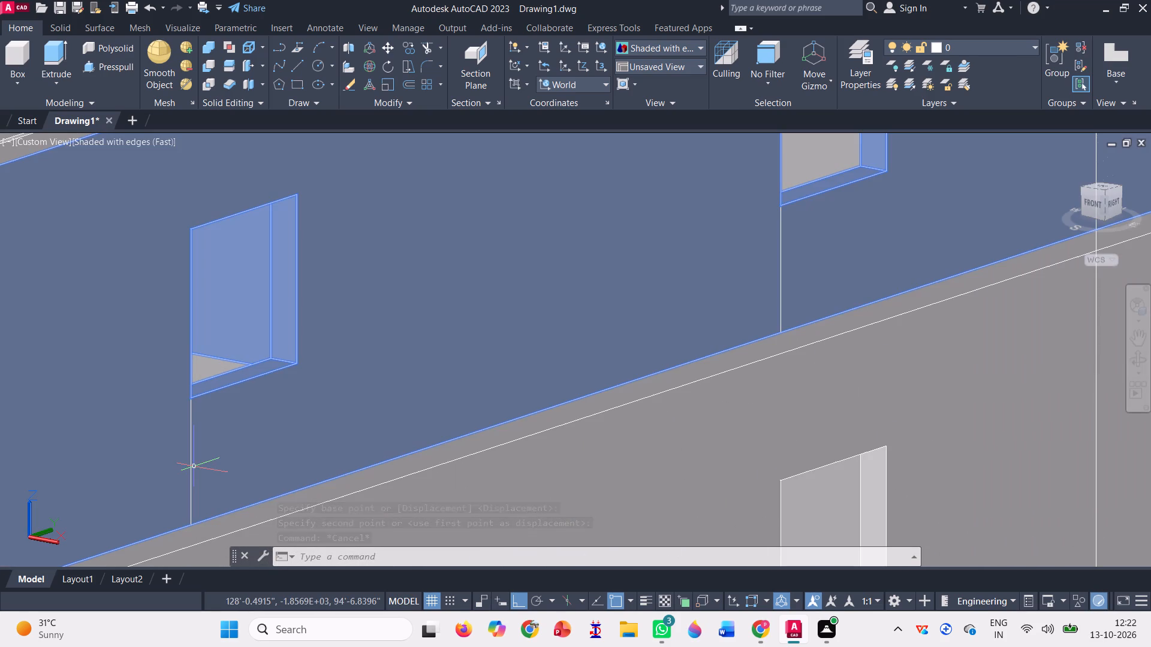
left_click(191, 461)
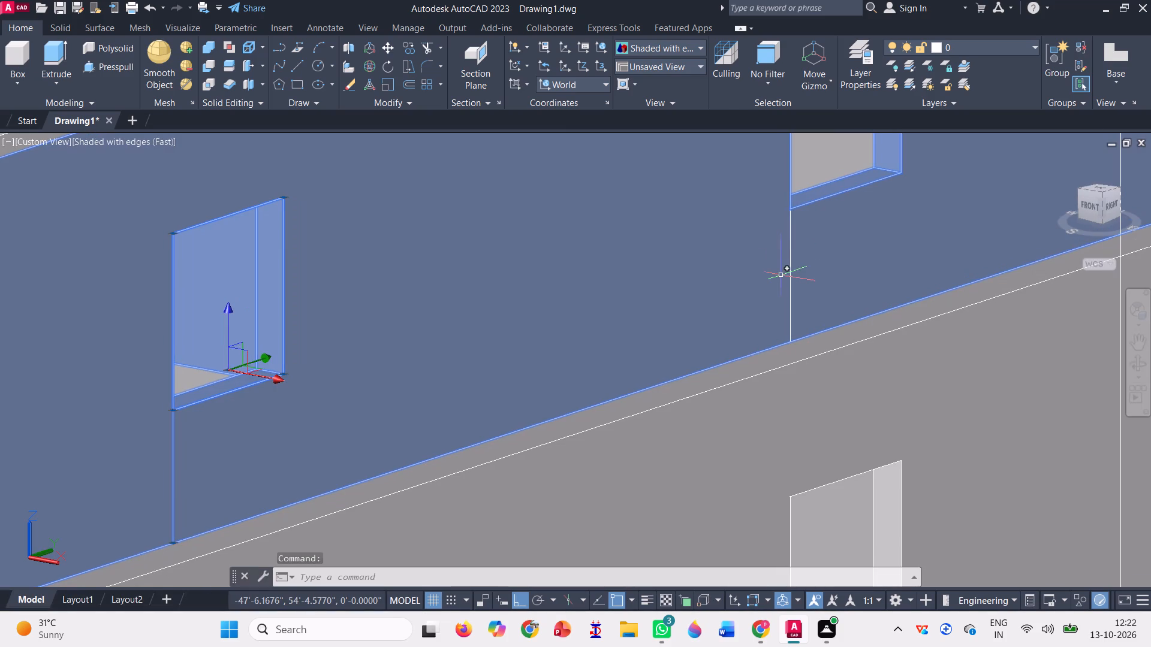
left_click(792, 284)
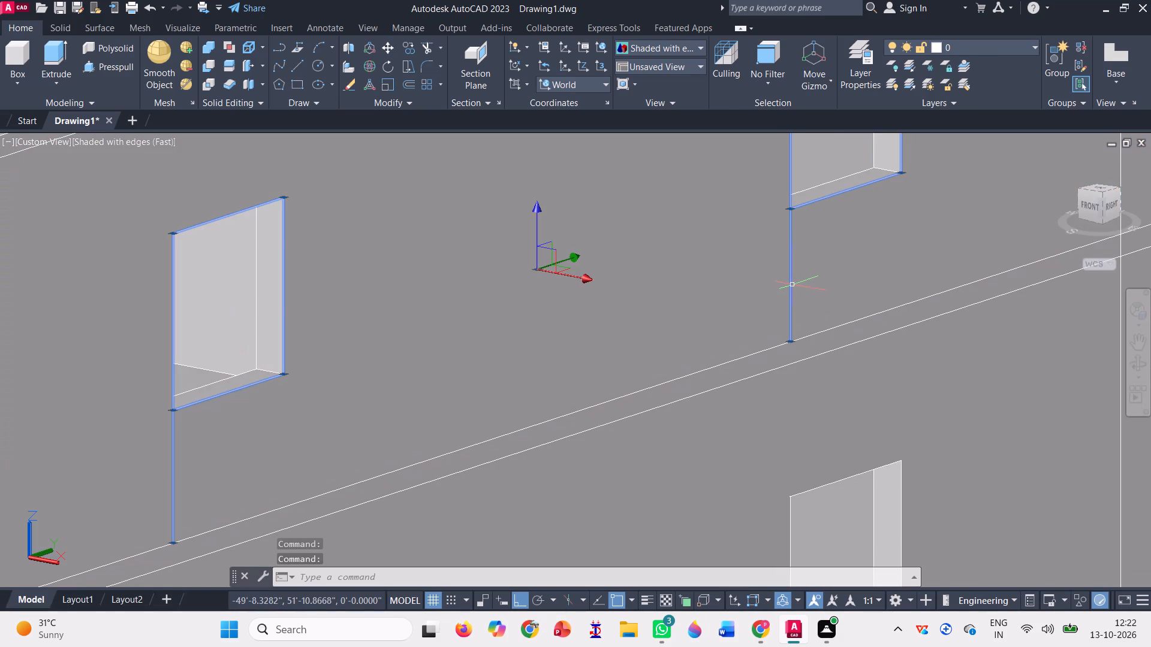
left_click(393, 47)
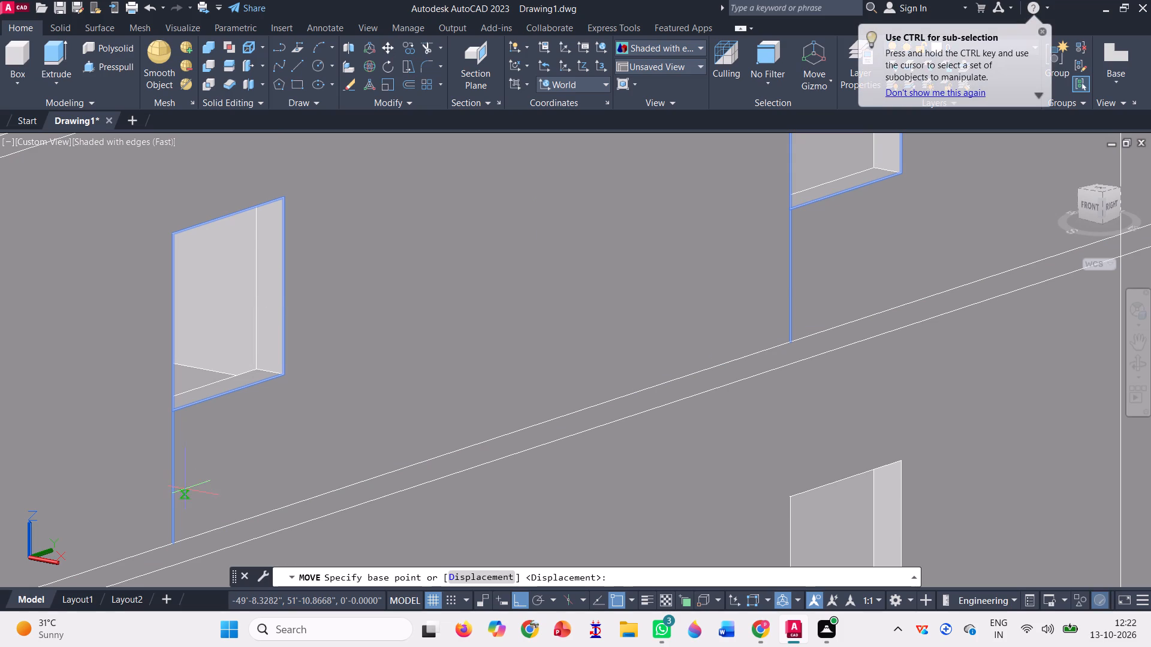
left_click(173, 543)
scroll(175, 518, "down", 4)
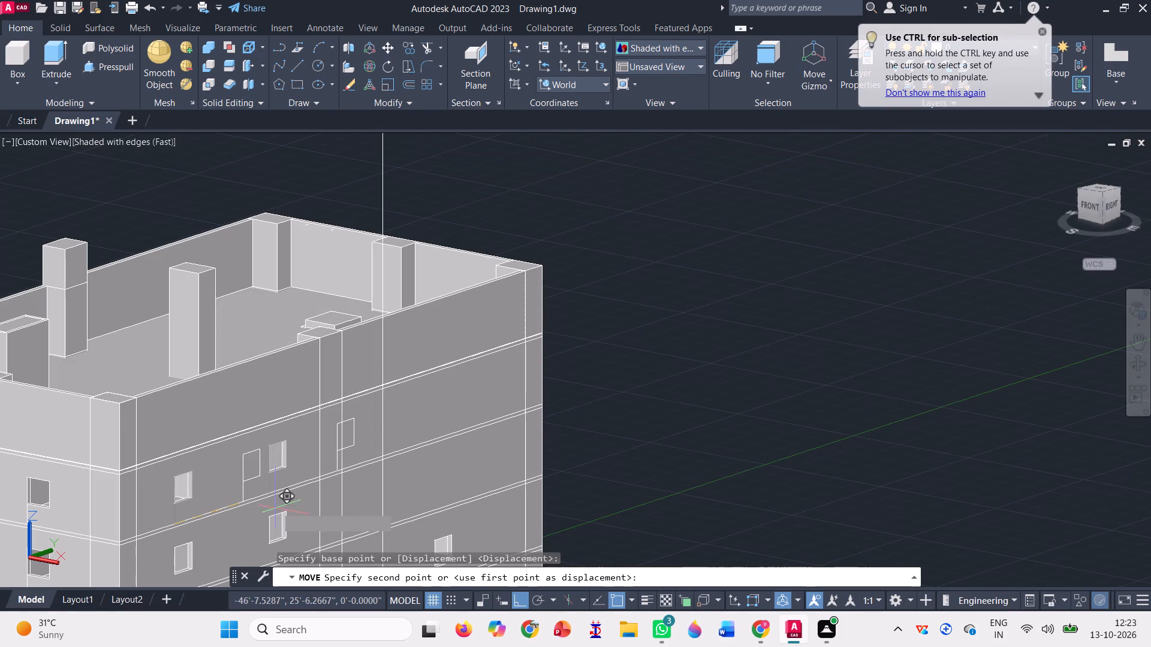
scroll(397, 463, "up", 3)
scroll(333, 445, "up", 3)
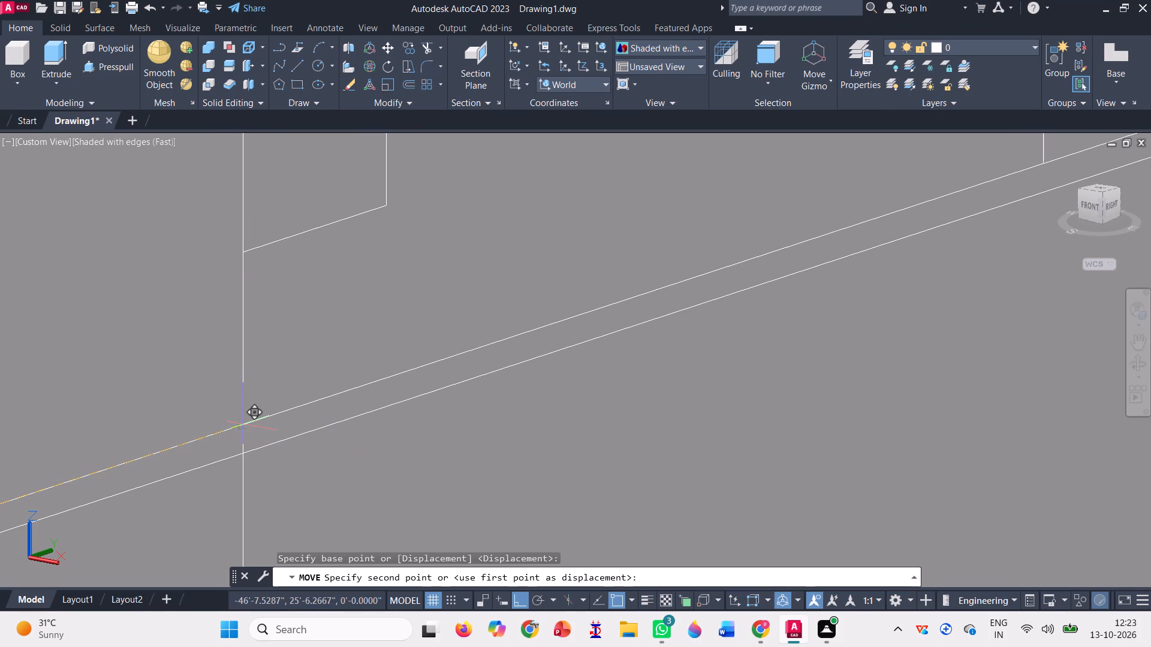
left_click(240, 424)
Copy the two loose window outlines standing beside the nearest floor plan, using the foot of the outer outline for the displacement.
scroll(279, 428, "down", 3)
scroll(373, 322, "down", 1)
scroll(396, 266, "down", 2)
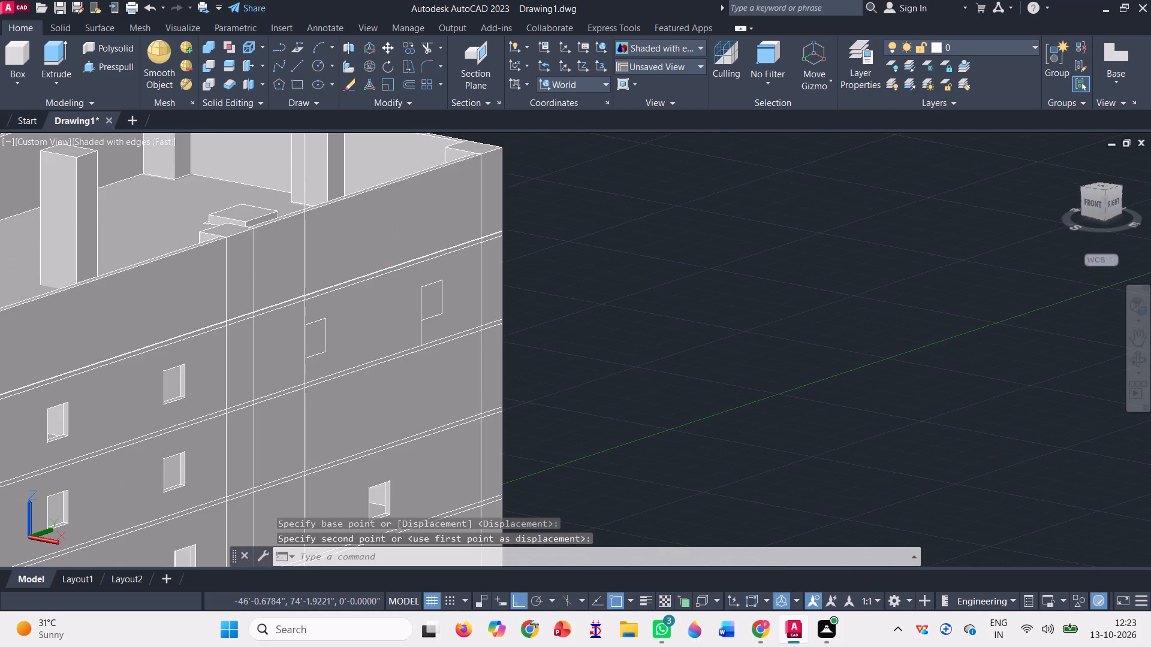
scroll(484, 231, "down", 2)
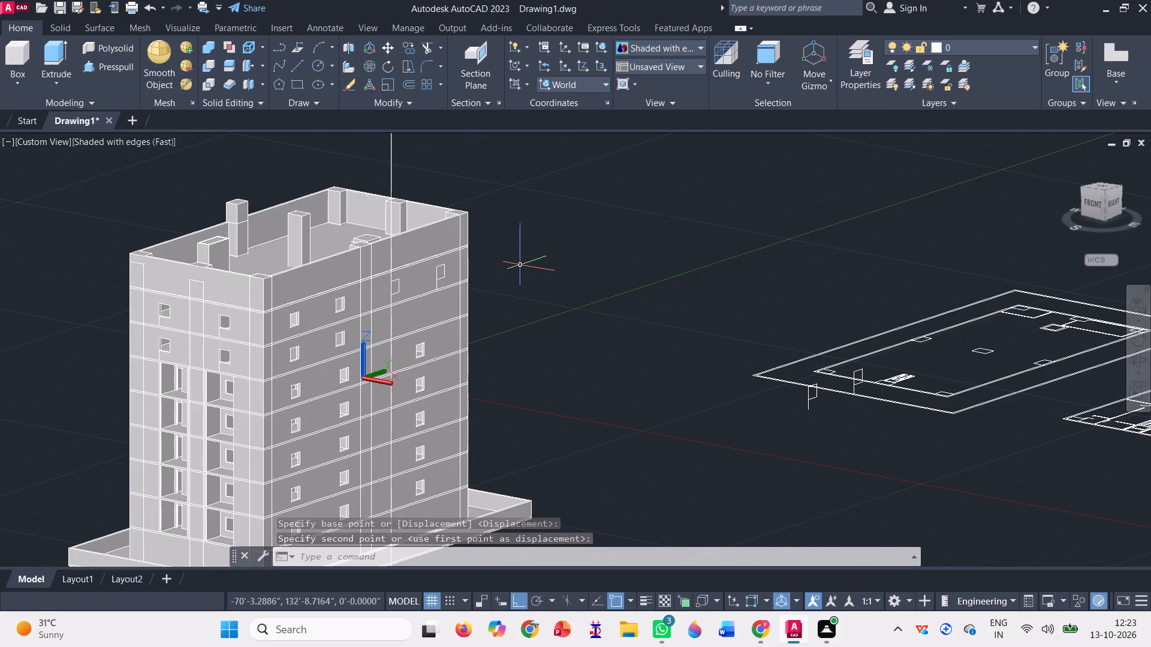
scroll(847, 352, "up", 3)
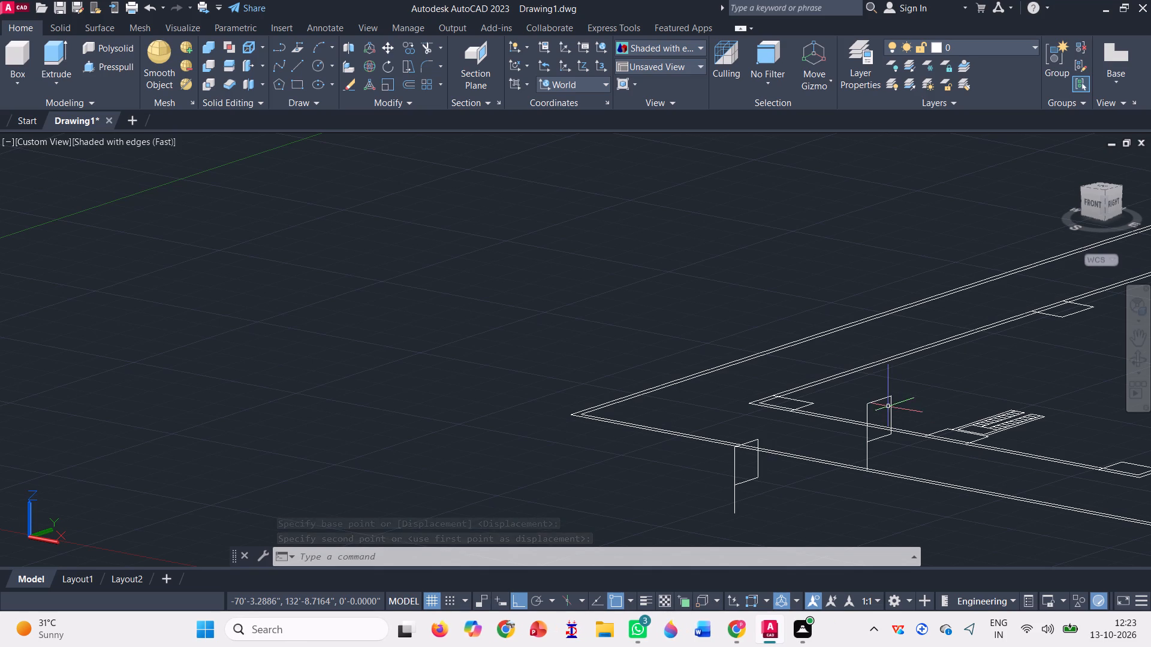
left_click(887, 403)
left_click(900, 391)
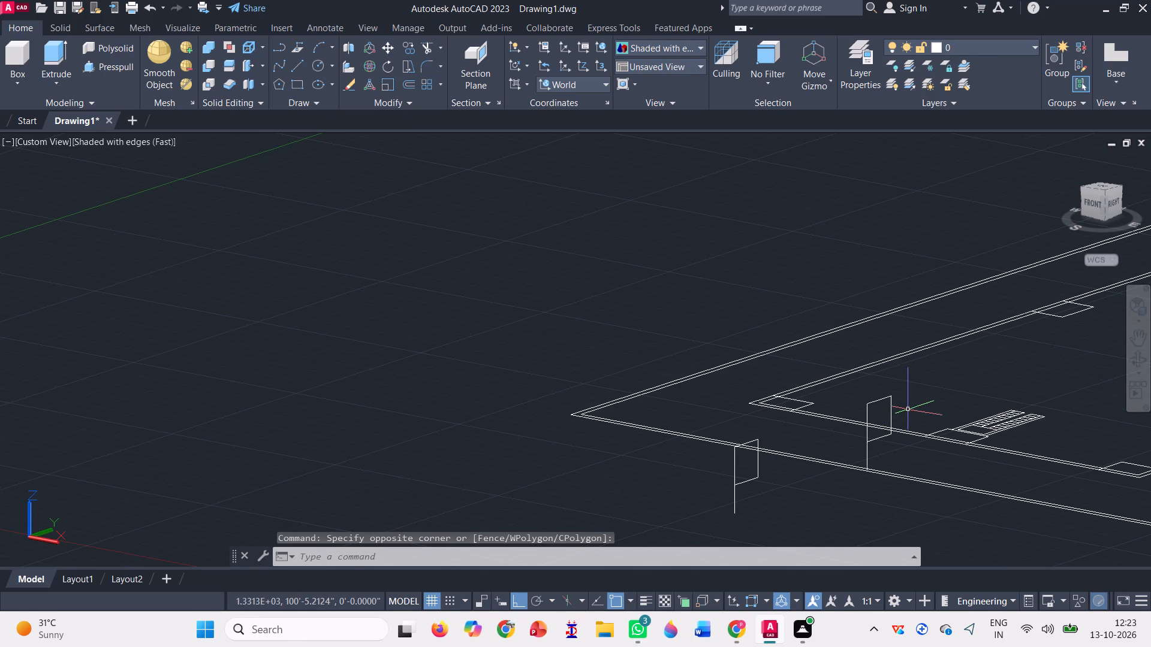
left_click(908, 409)
left_click(878, 385)
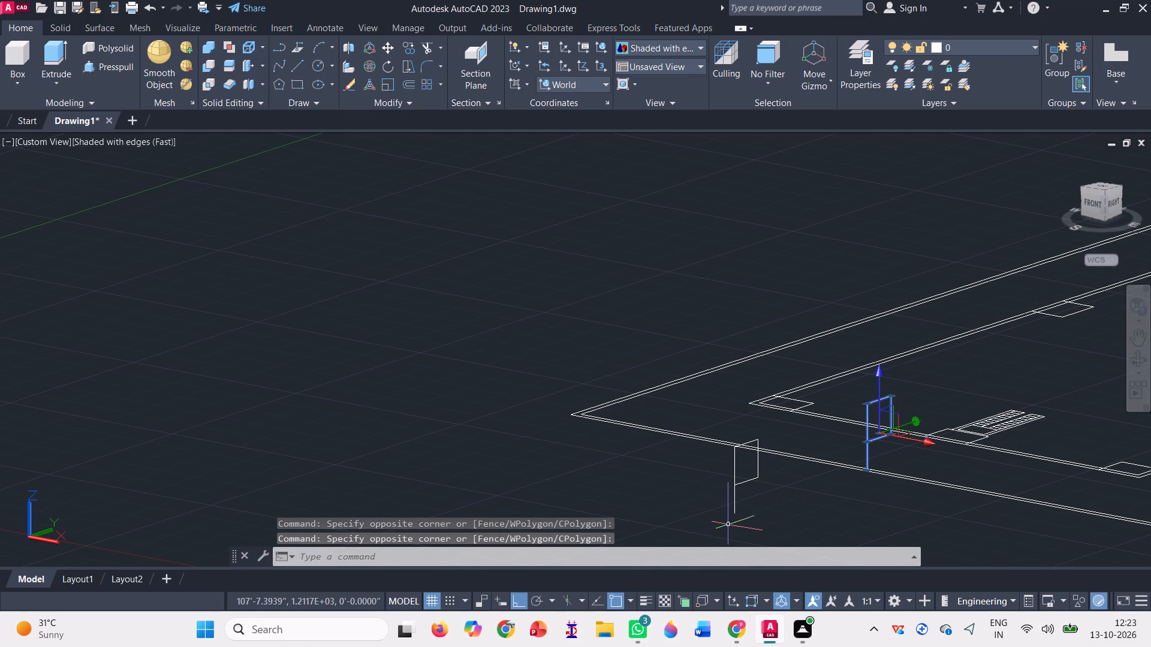
left_click(745, 514)
left_click(685, 468)
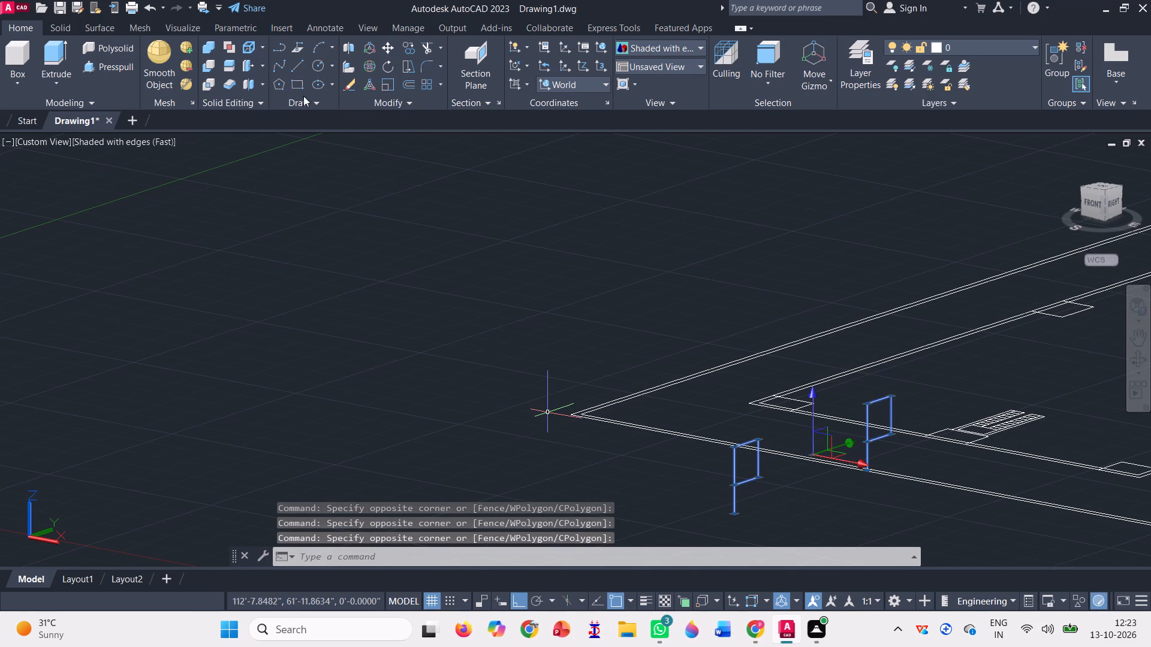
left_click(404, 46)
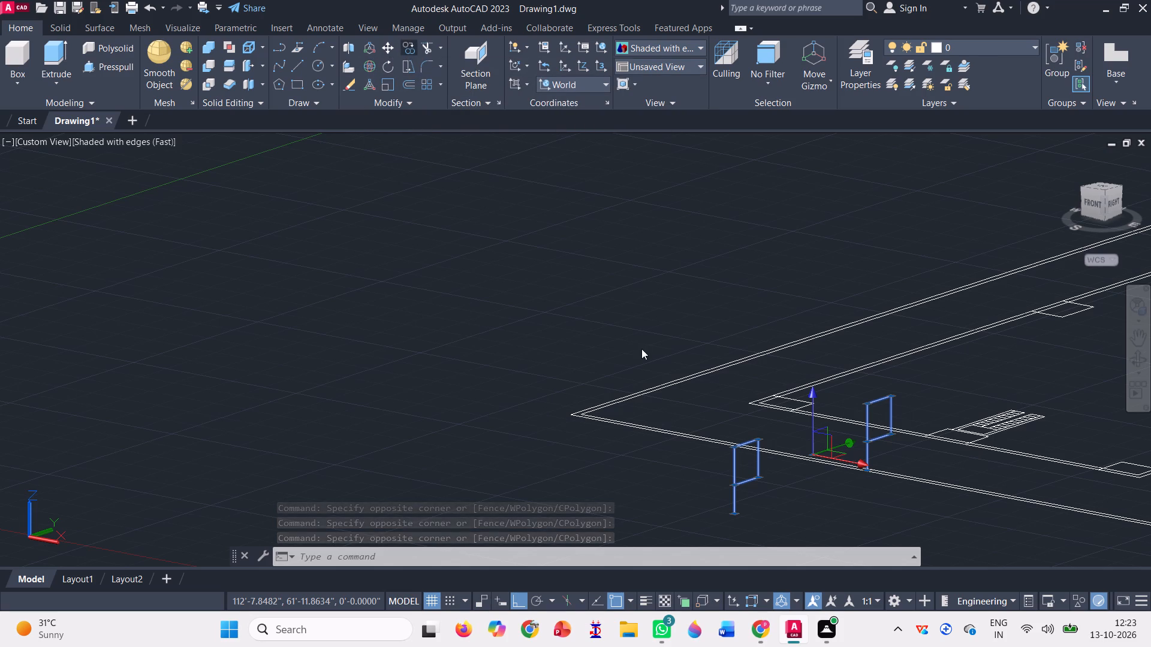
key("space")
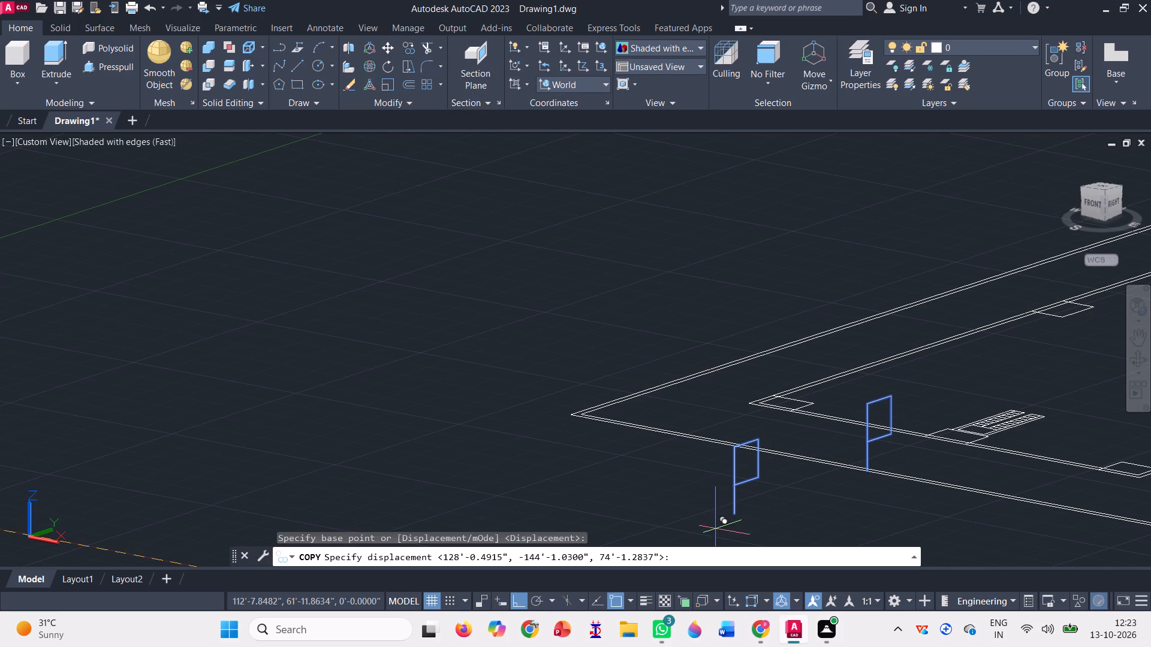
scroll(722, 513, "up", 3)
left_click(767, 490)
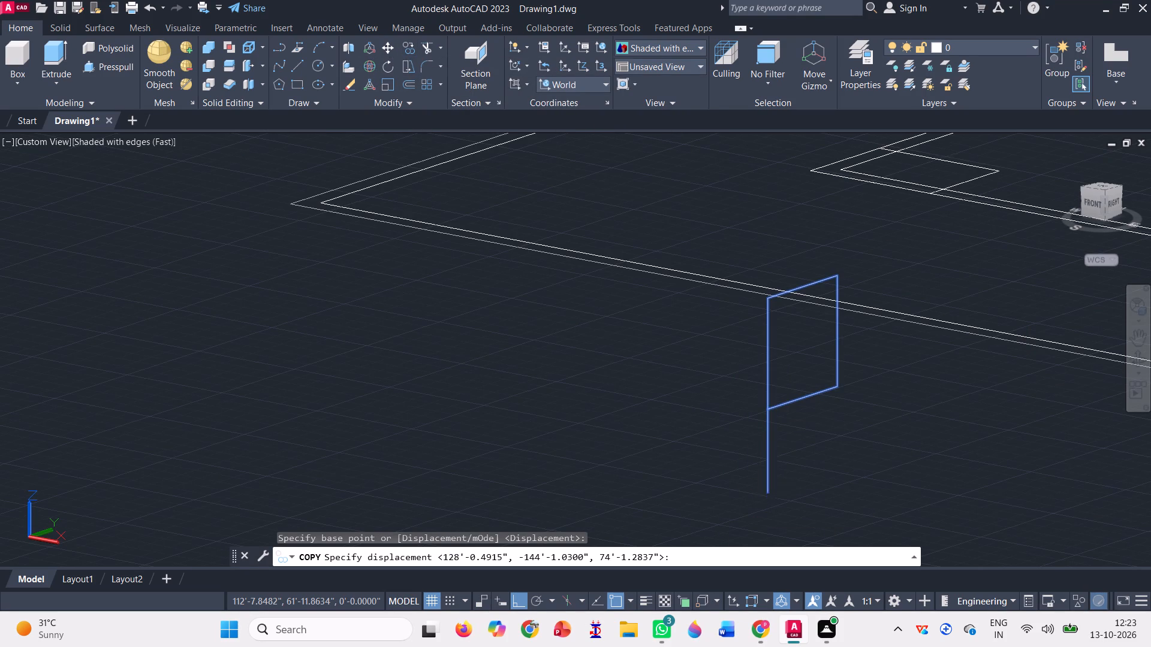
Move the two loose window outlines beside the floor plan onto the east face, where the construction line meets the second storey's floor line below the parapet.
scroll(837, 341, "down", 4)
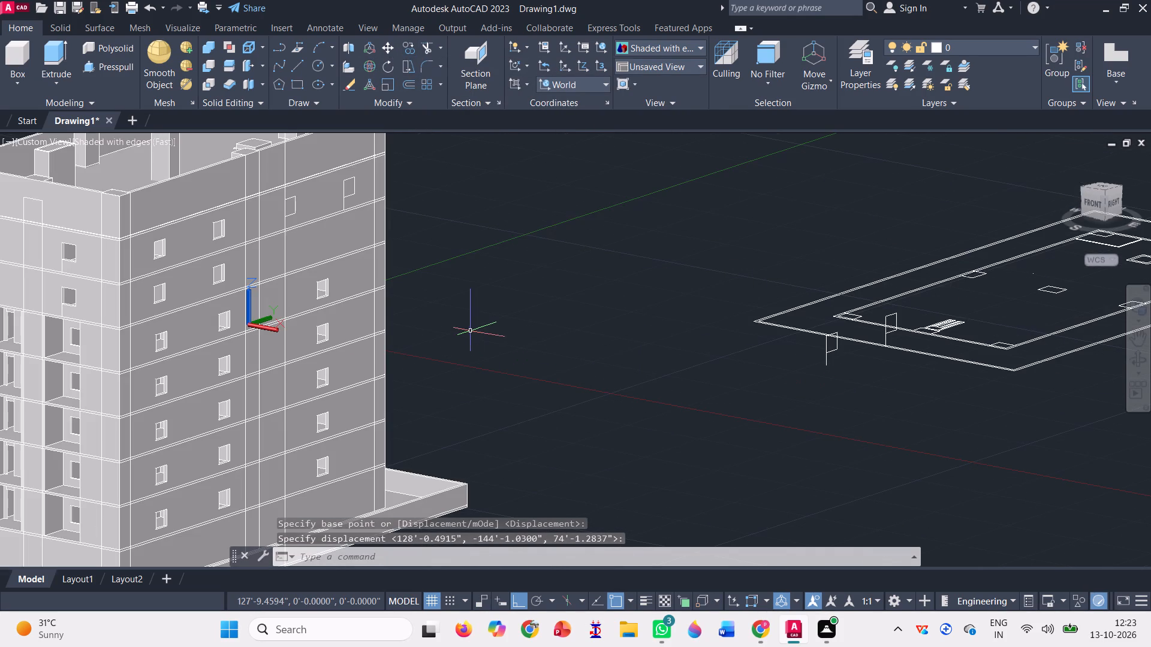
scroll(648, 390, "down", 2)
scroll(761, 359, "up", 3)
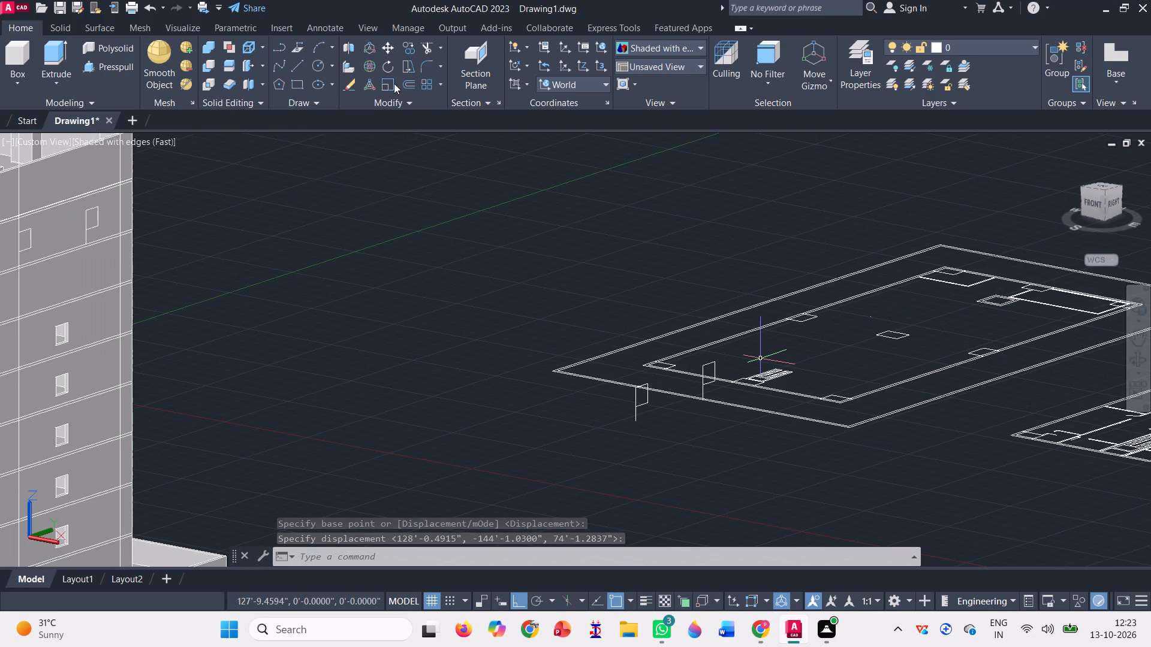
left_click(389, 47)
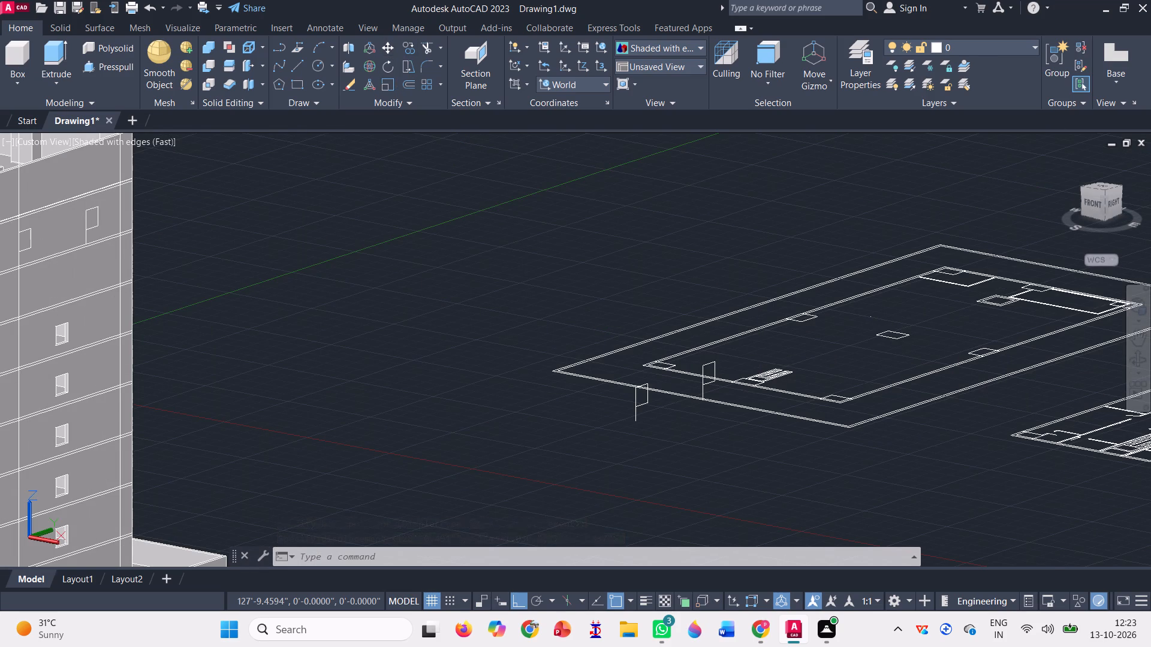
scroll(710, 414, "up", 2)
left_click(698, 348)
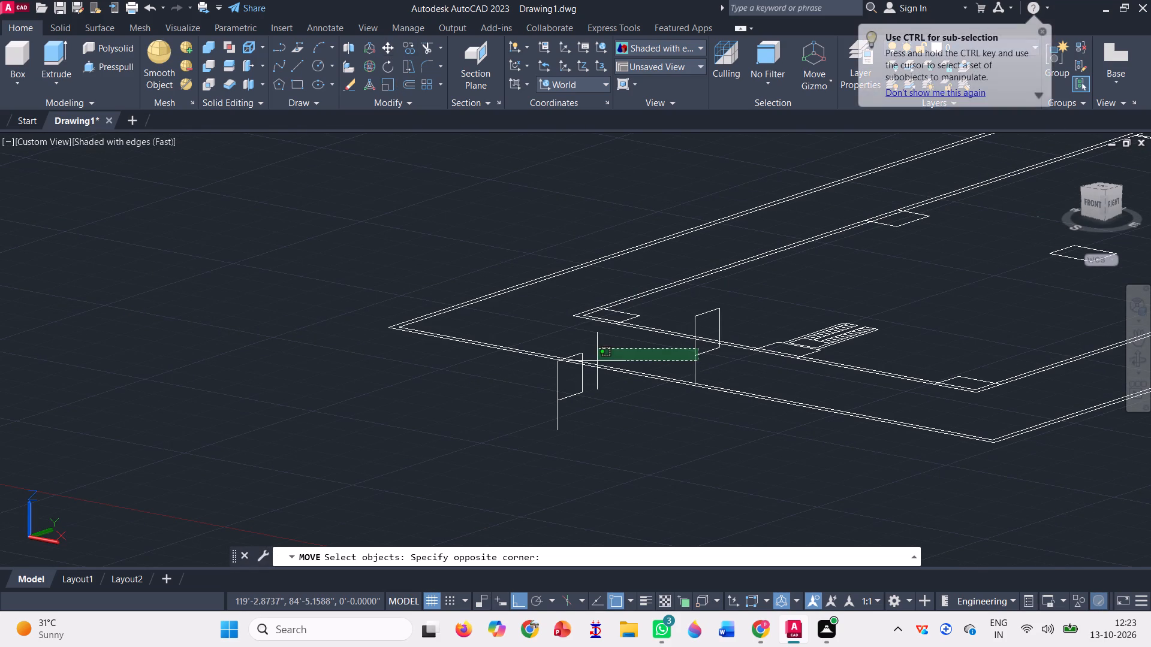
left_click(641, 348)
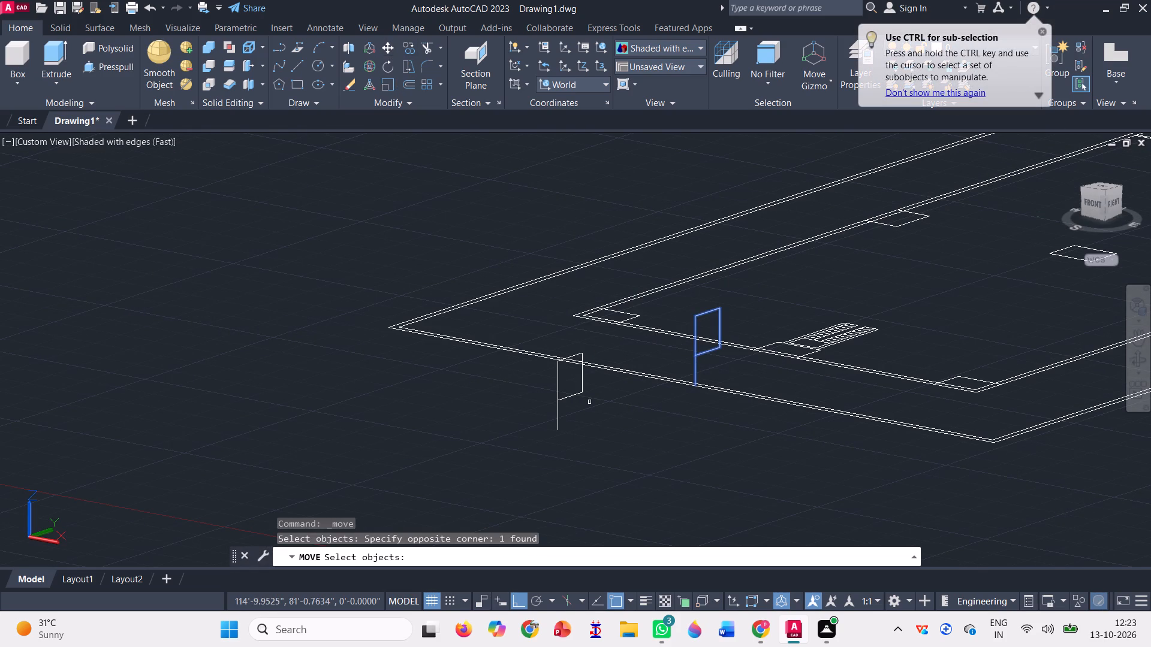
left_click(589, 400)
left_click(506, 403)
key("space")
scroll(589, 437, "up", 3)
left_click(490, 405)
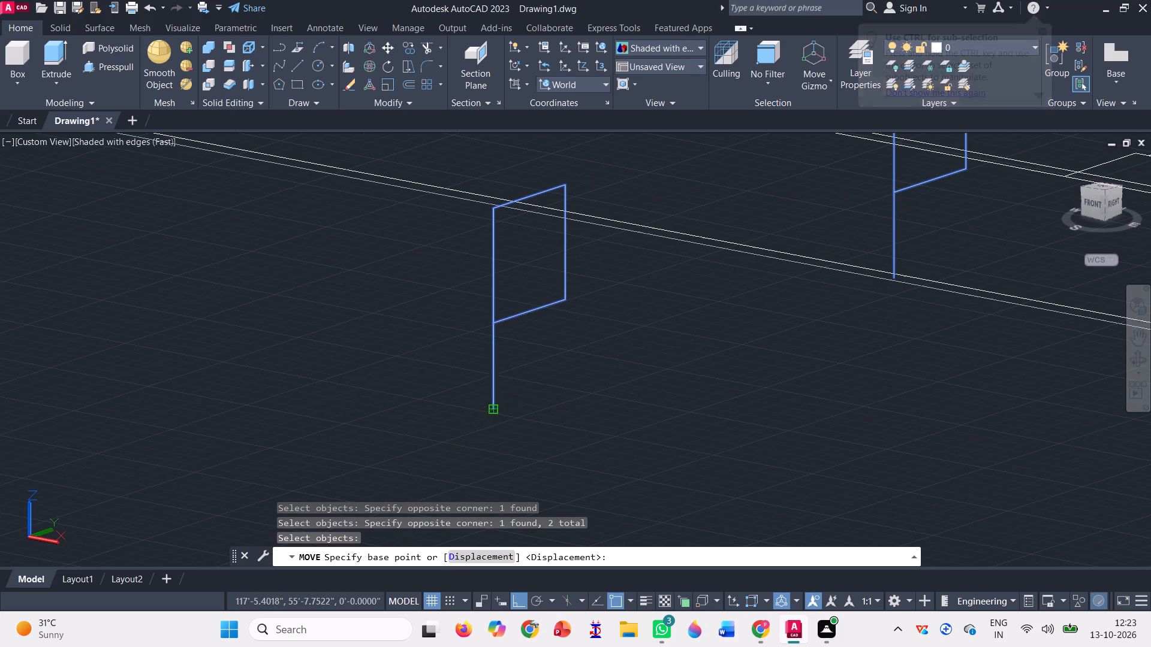
scroll(724, 362, "down", 7)
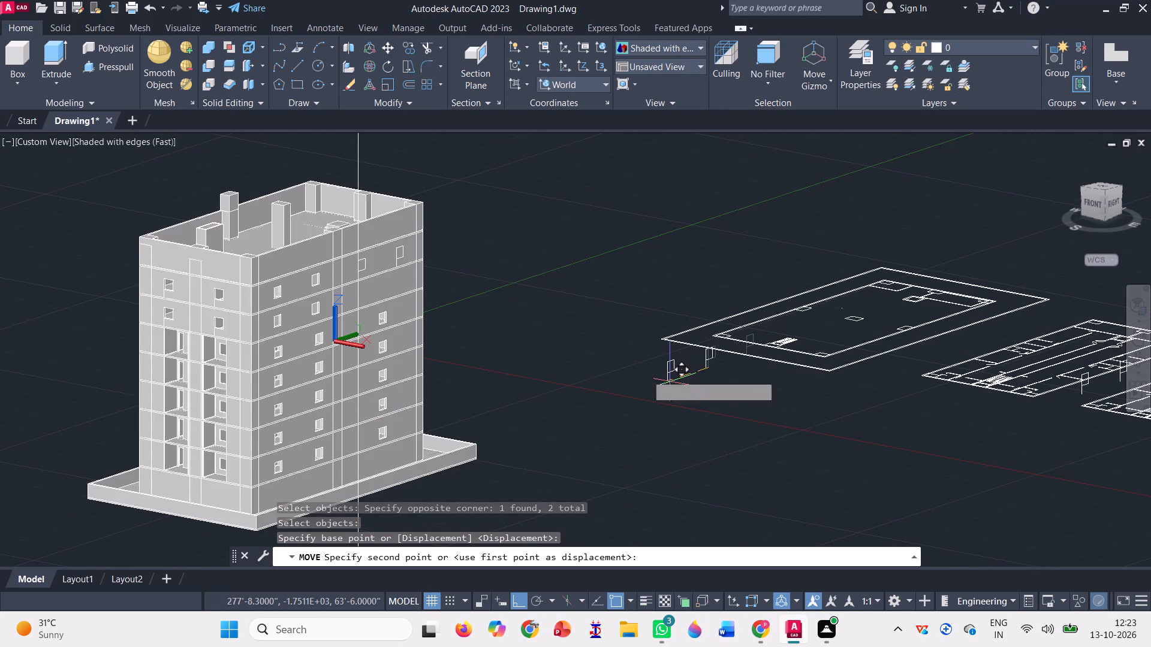
scroll(384, 261, "up", 3)
scroll(391, 323, "up", 3)
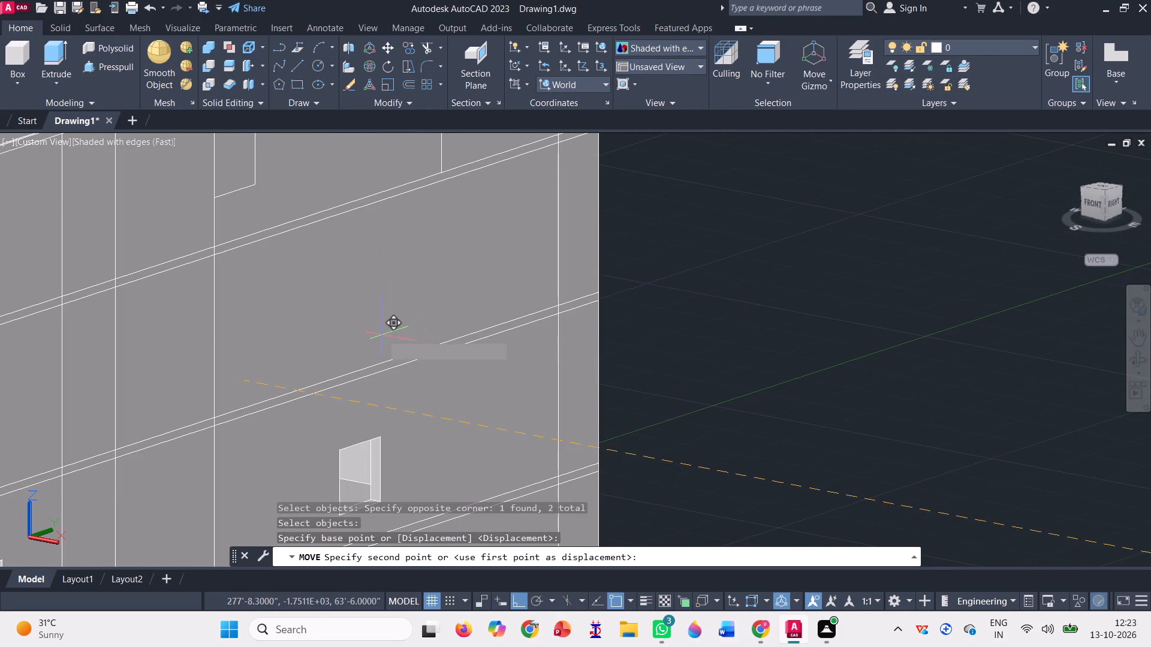
key("F8")
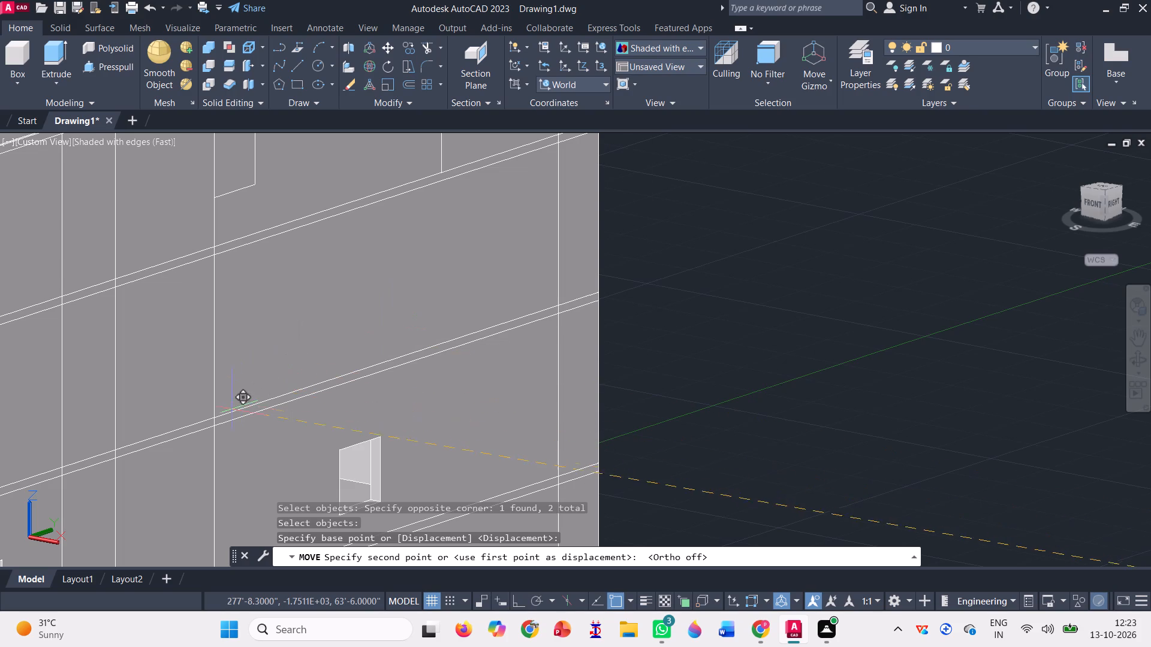
scroll(230, 410, "up", 6)
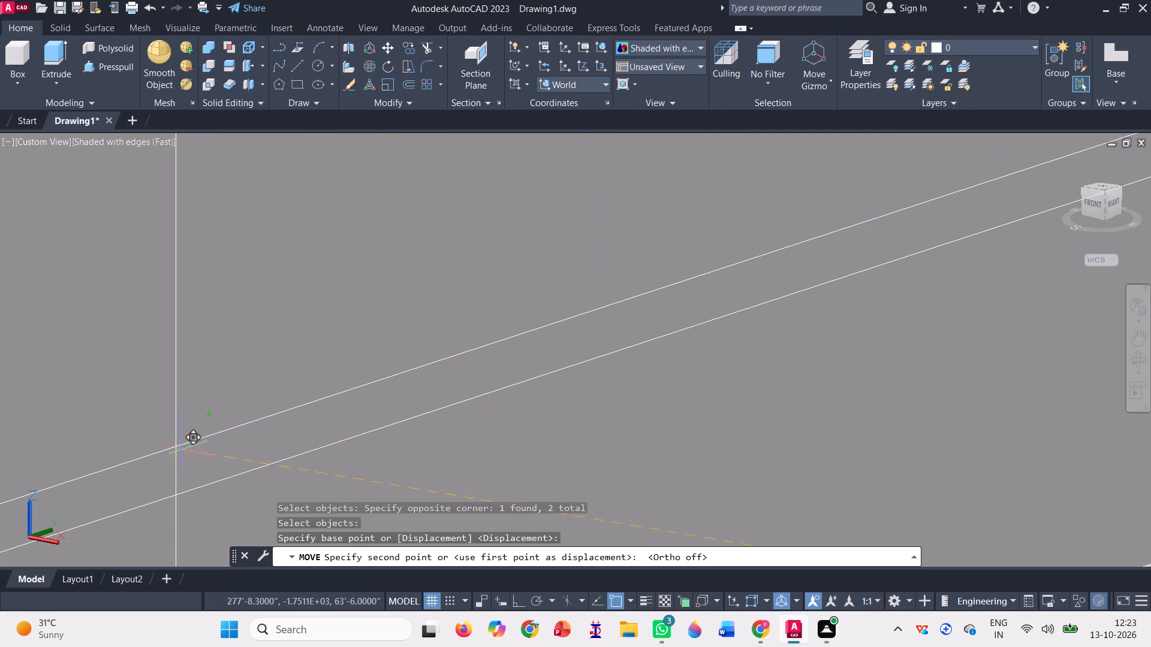
left_click(174, 447)
scroll(418, 449, "down", 7)
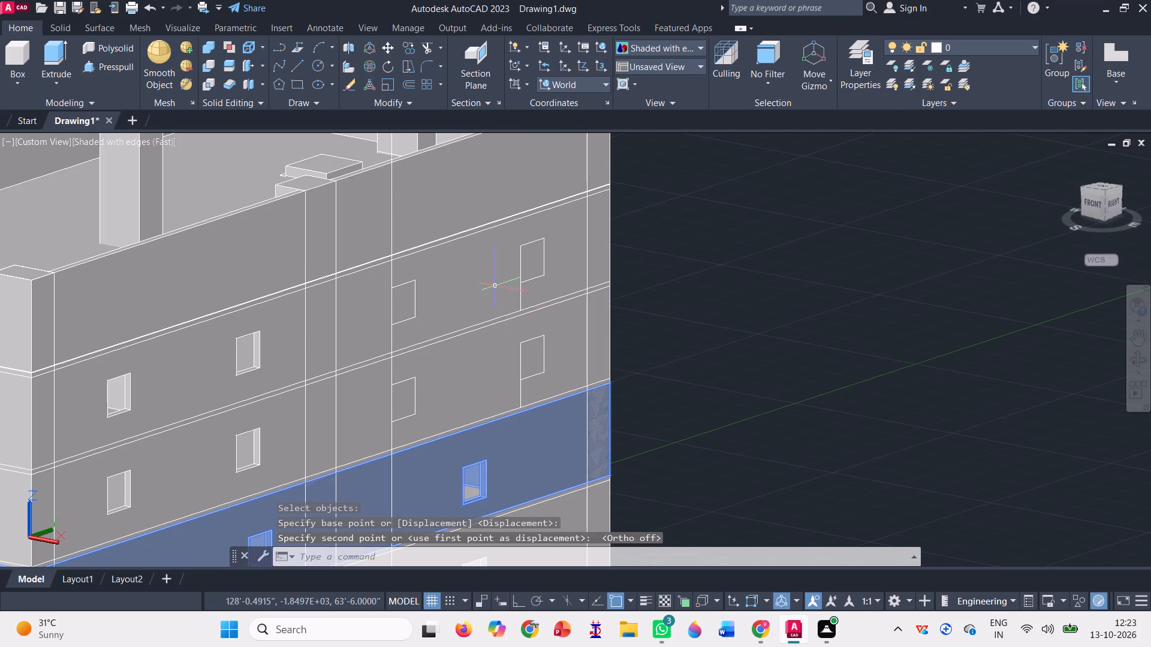
Presspull the four window outlines on the northern part of the east face's top two storeys into the wall as openings.
left_click(107, 64)
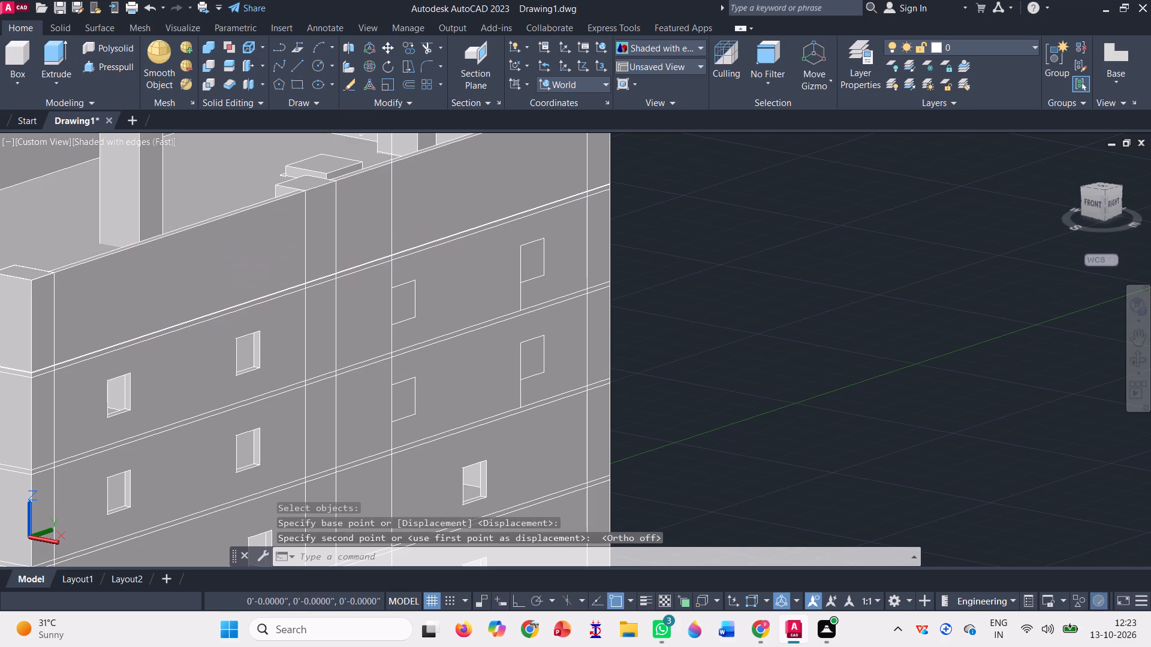
scroll(404, 314, "up", 2)
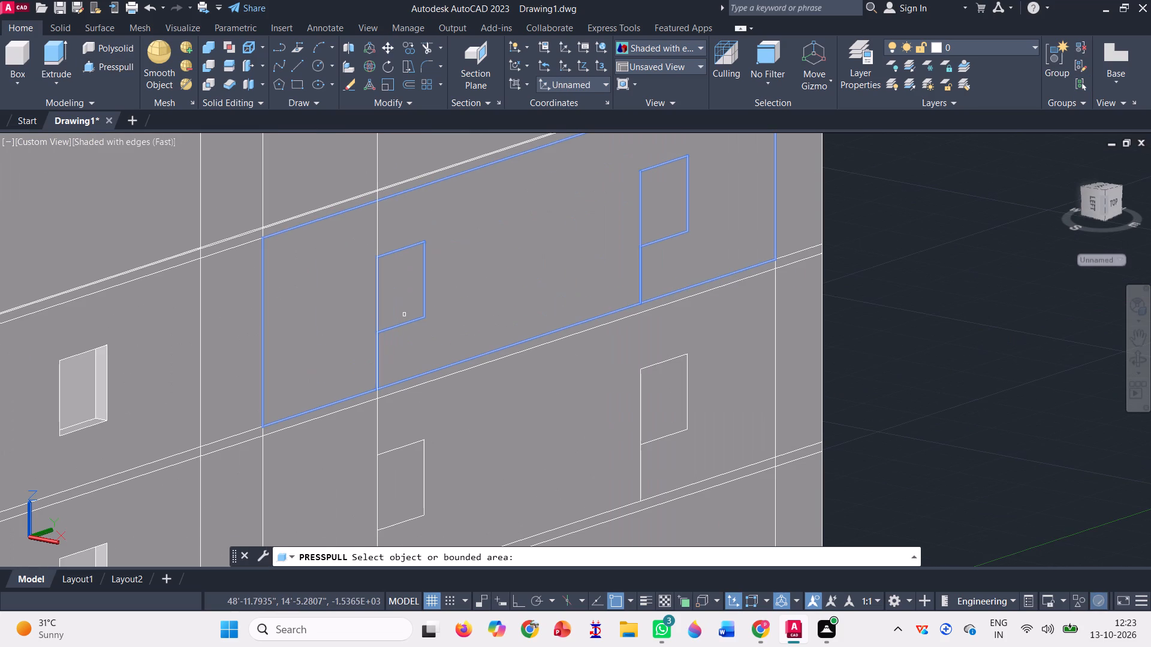
left_click(405, 302)
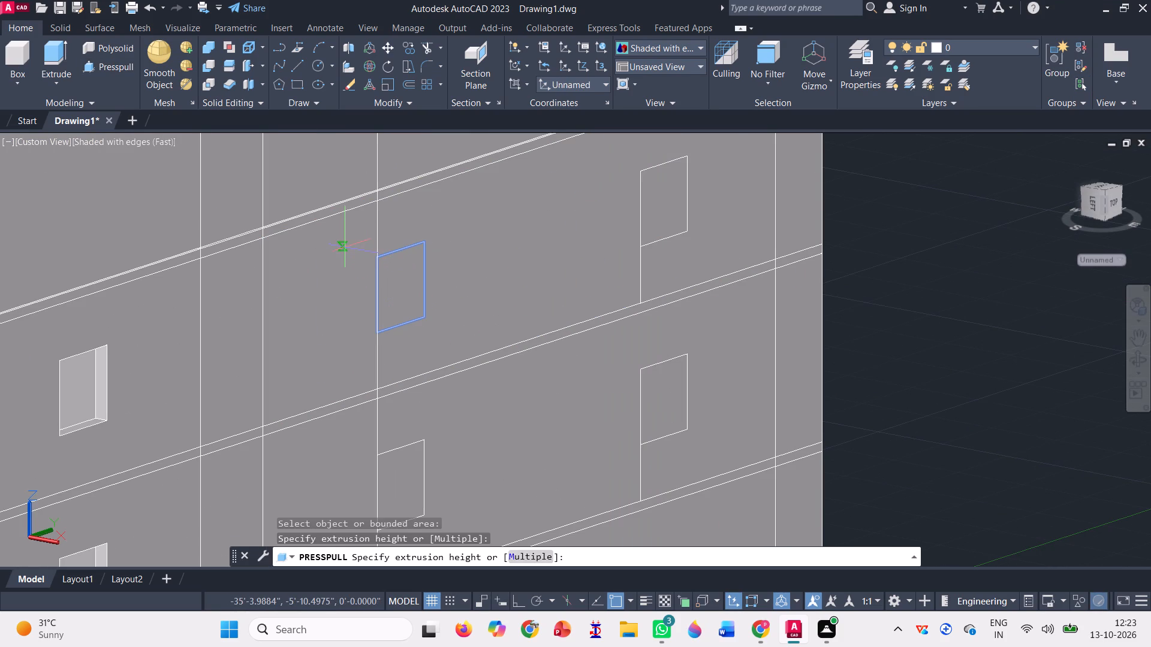
left_click(349, 258)
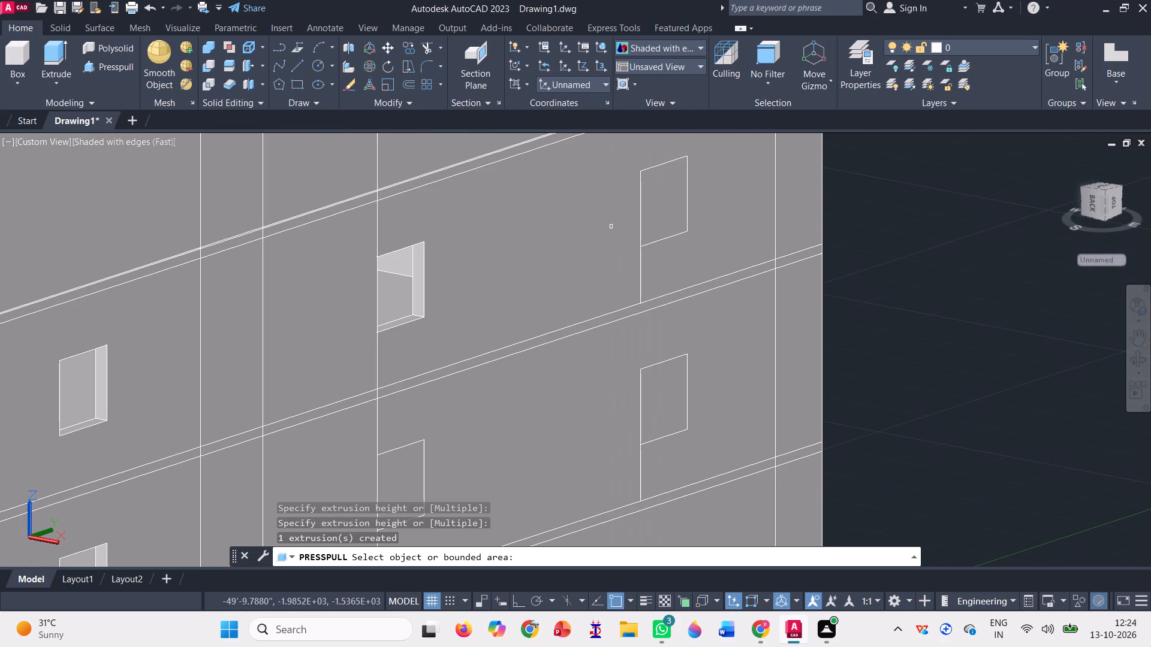
left_click(656, 208)
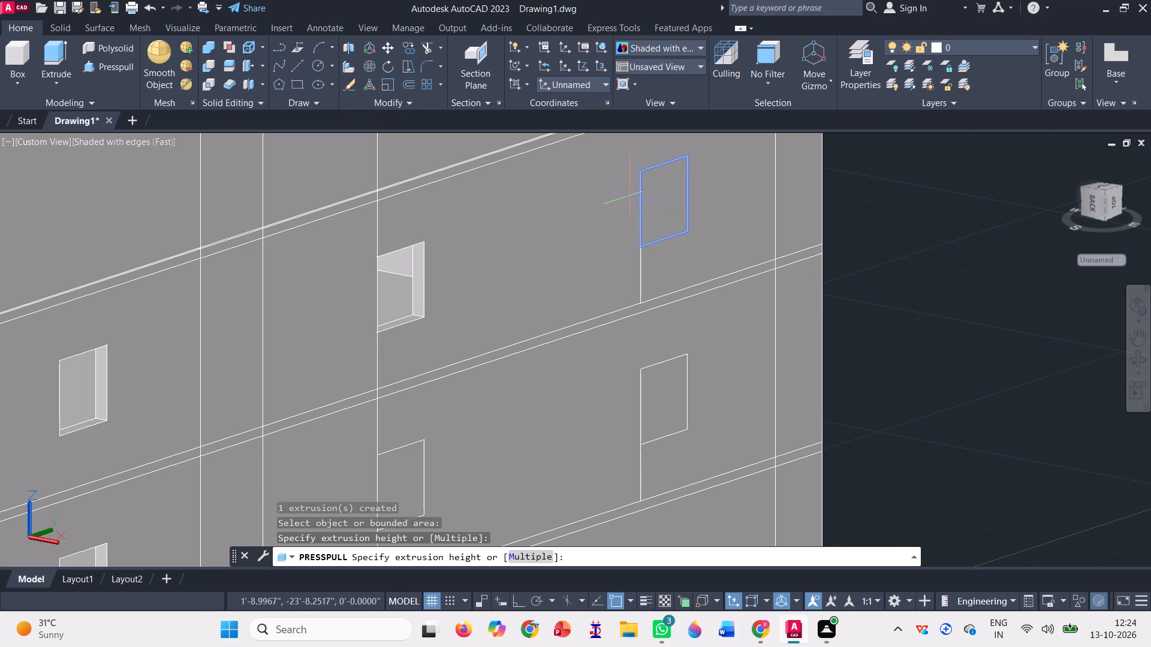
left_click(620, 188)
left_click(652, 389)
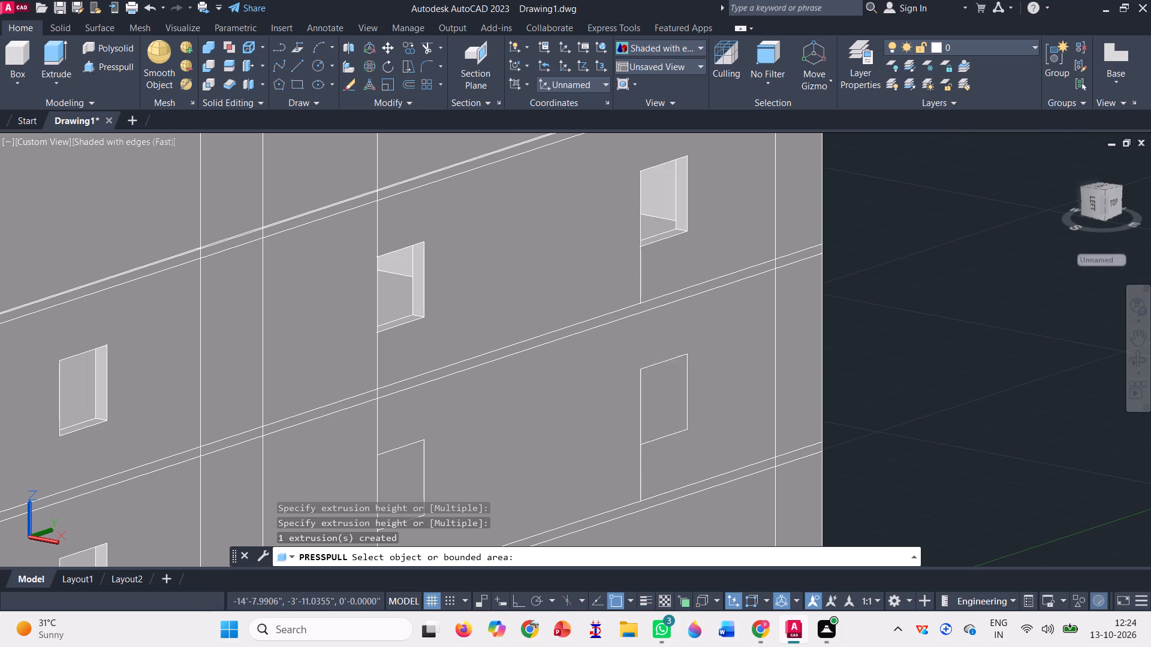
left_click(615, 357)
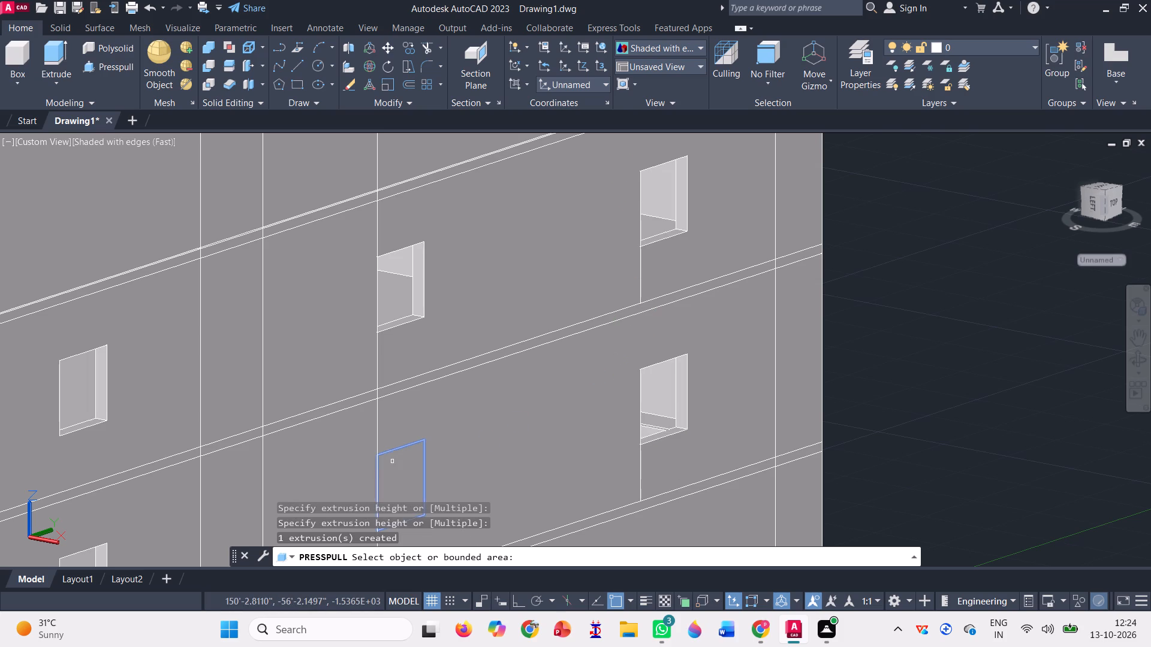
left_click(397, 464)
scroll(386, 448, "up", 1)
left_click(368, 427)
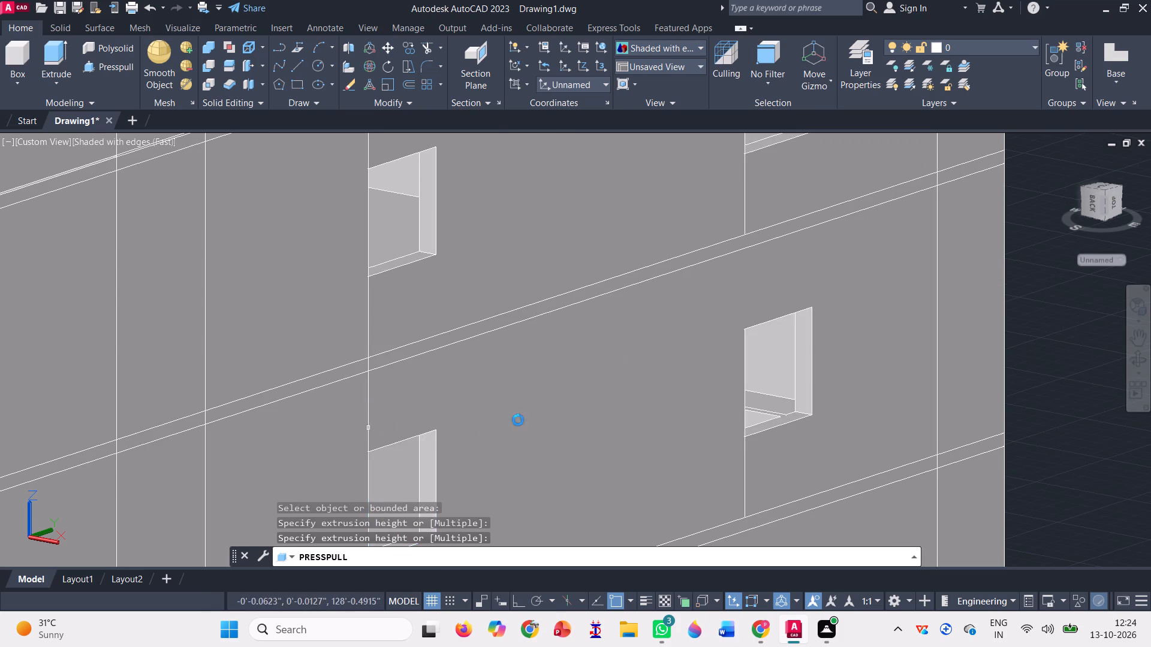
scroll(534, 414, "down", 3)
scroll(544, 357, "down", 1)
key("Escape")
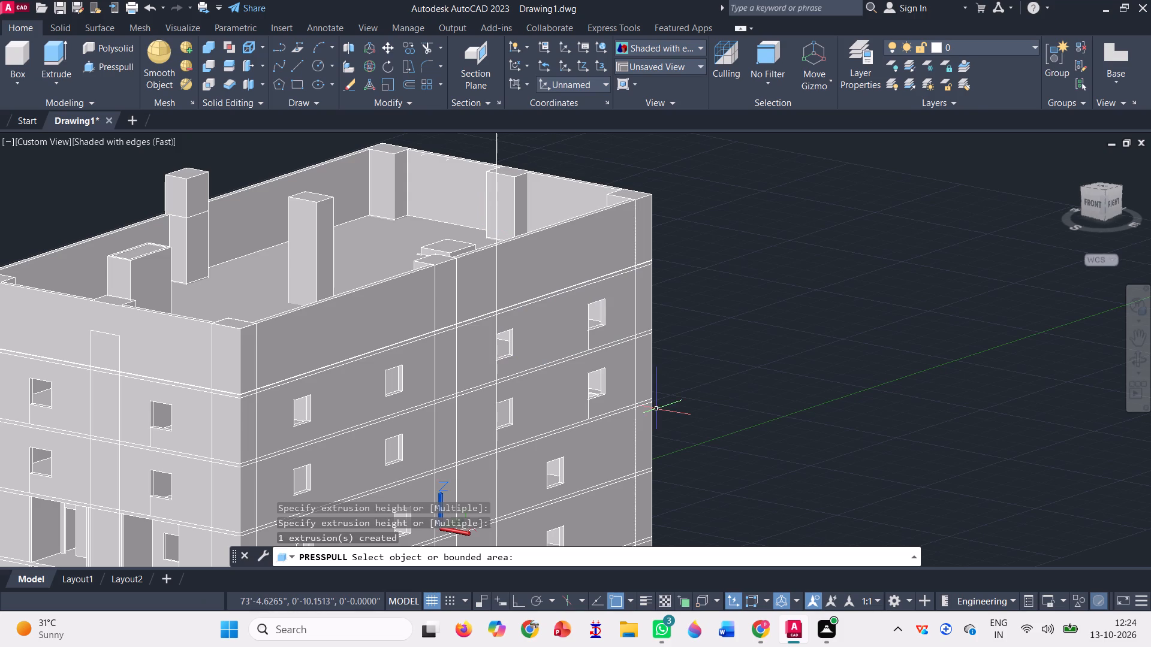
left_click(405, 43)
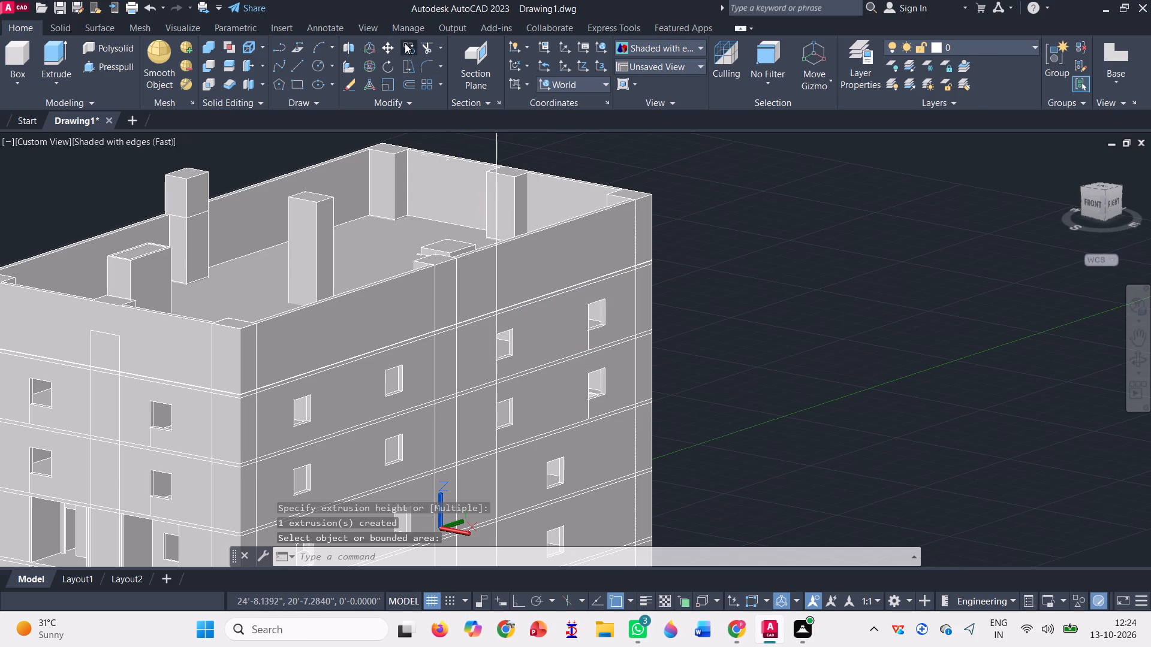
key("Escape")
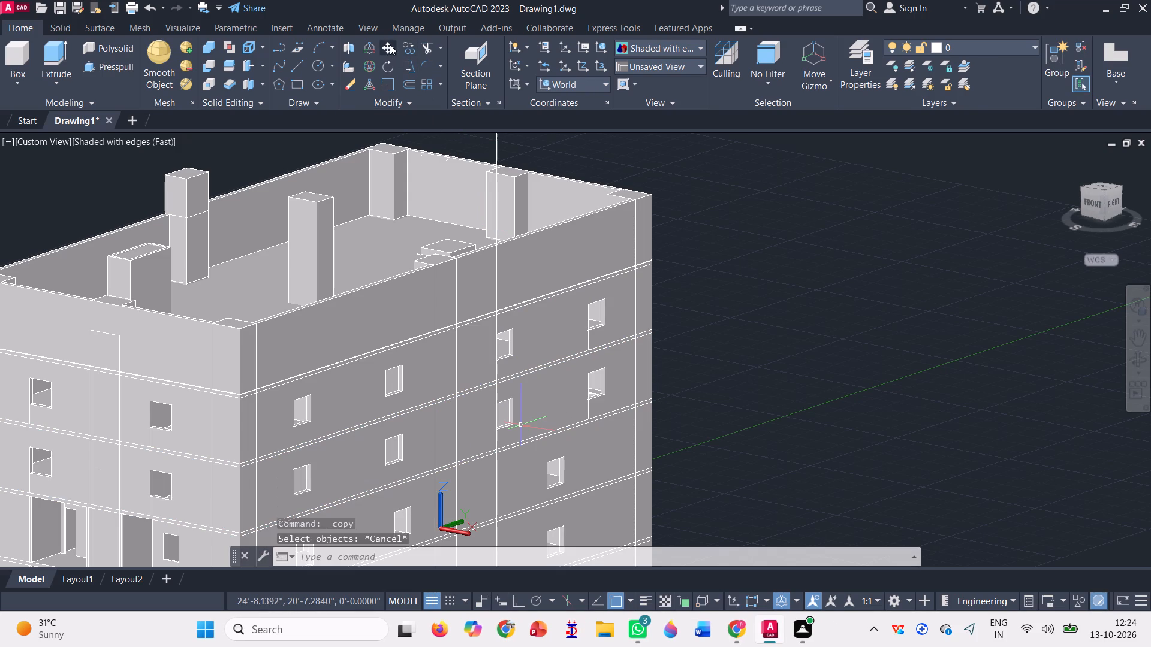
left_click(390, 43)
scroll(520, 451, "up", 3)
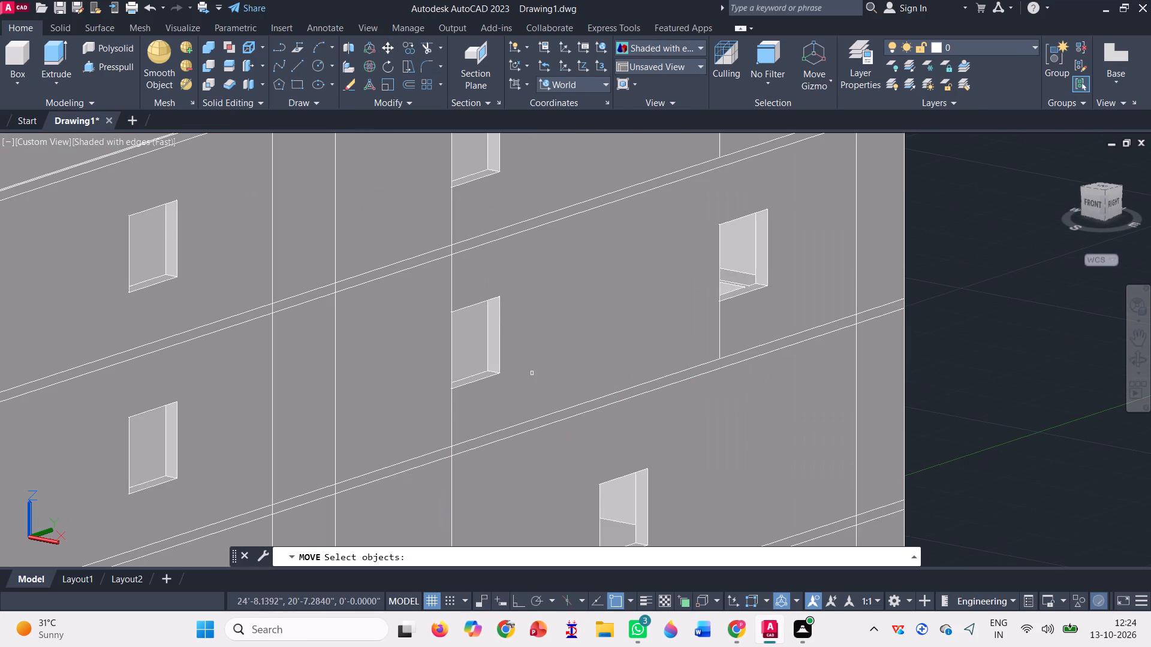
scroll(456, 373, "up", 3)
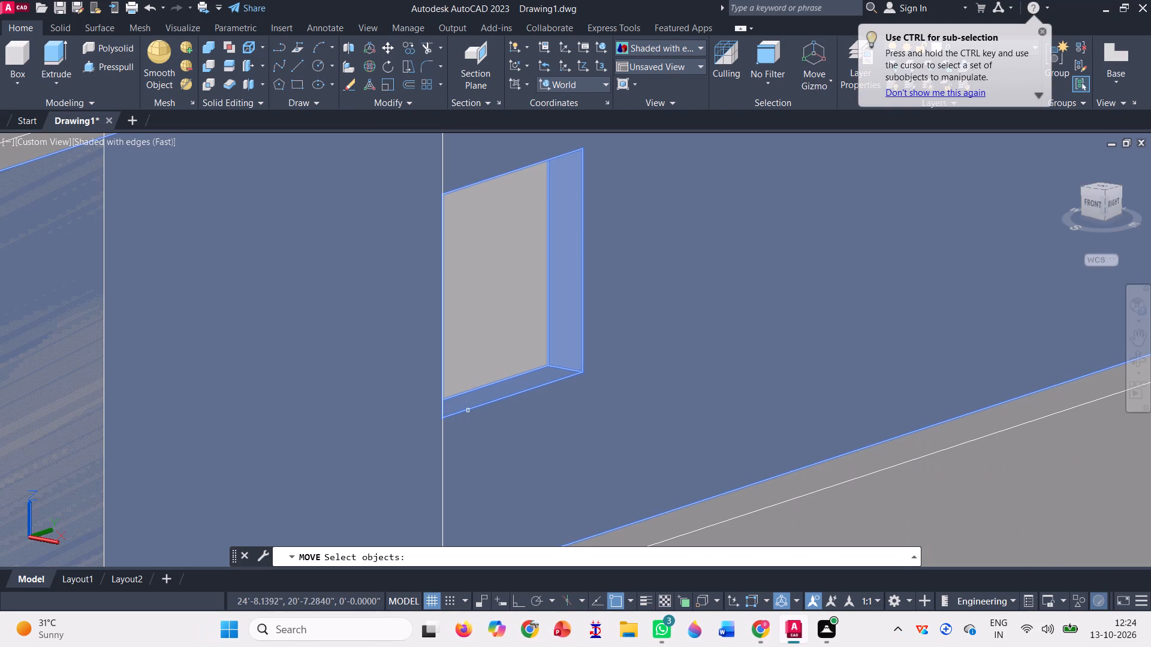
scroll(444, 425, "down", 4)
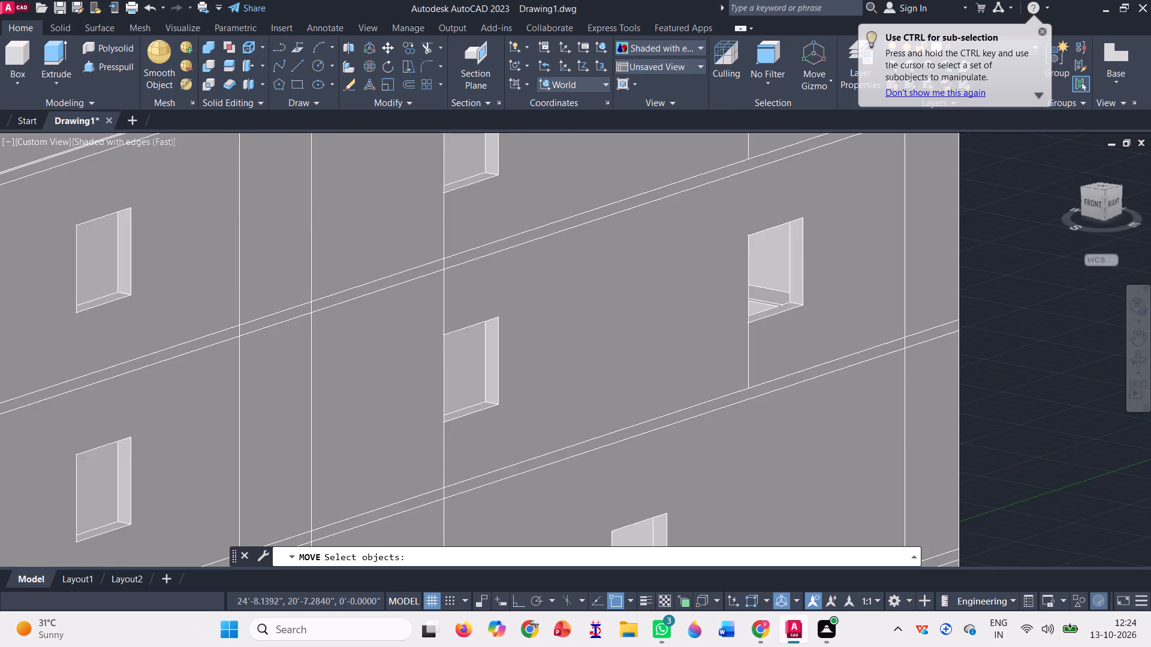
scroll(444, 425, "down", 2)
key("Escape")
Delete the vertical construction line running up the northern part of the east face.
scroll(468, 318, "down", 5)
left_click(461, 144)
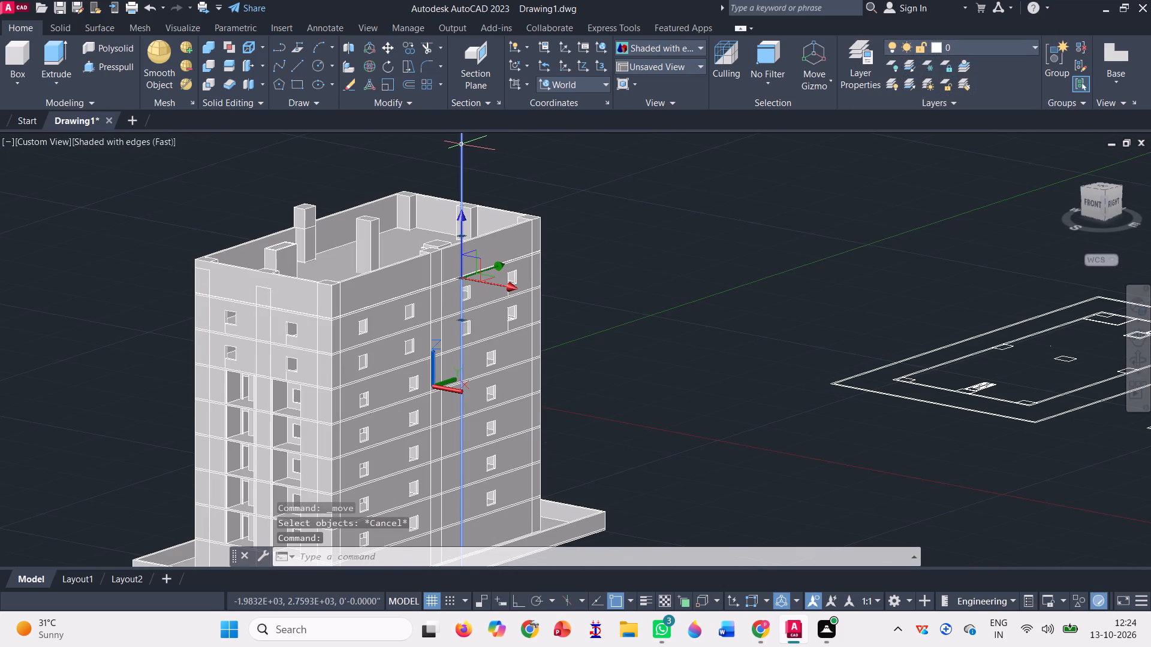
key("Delete")
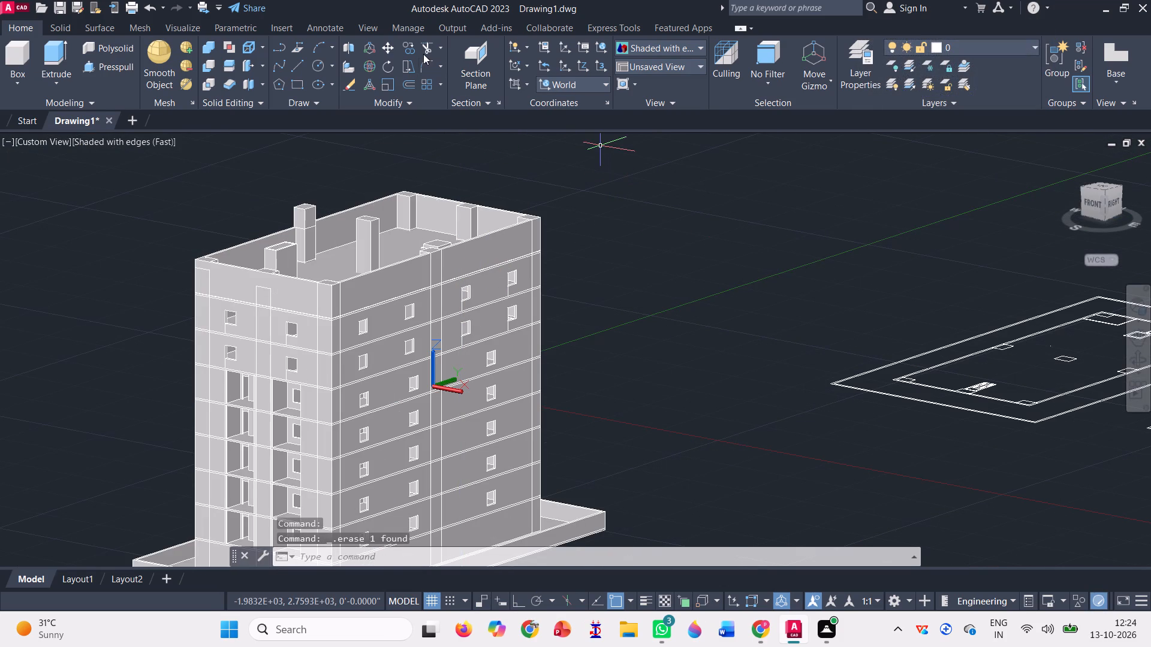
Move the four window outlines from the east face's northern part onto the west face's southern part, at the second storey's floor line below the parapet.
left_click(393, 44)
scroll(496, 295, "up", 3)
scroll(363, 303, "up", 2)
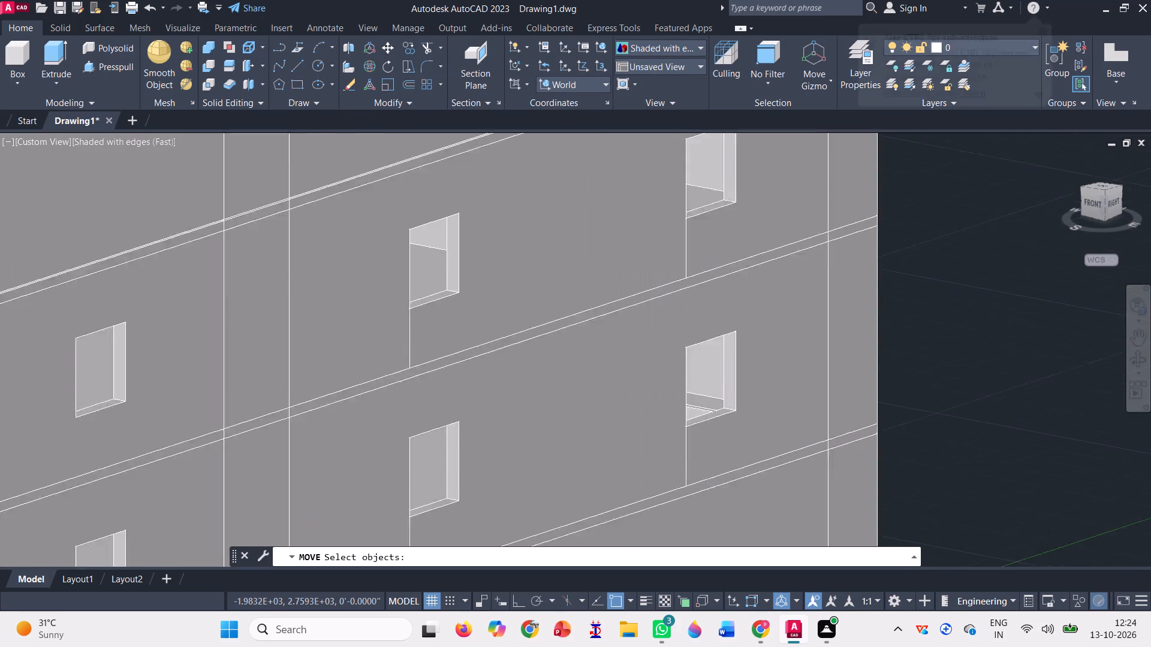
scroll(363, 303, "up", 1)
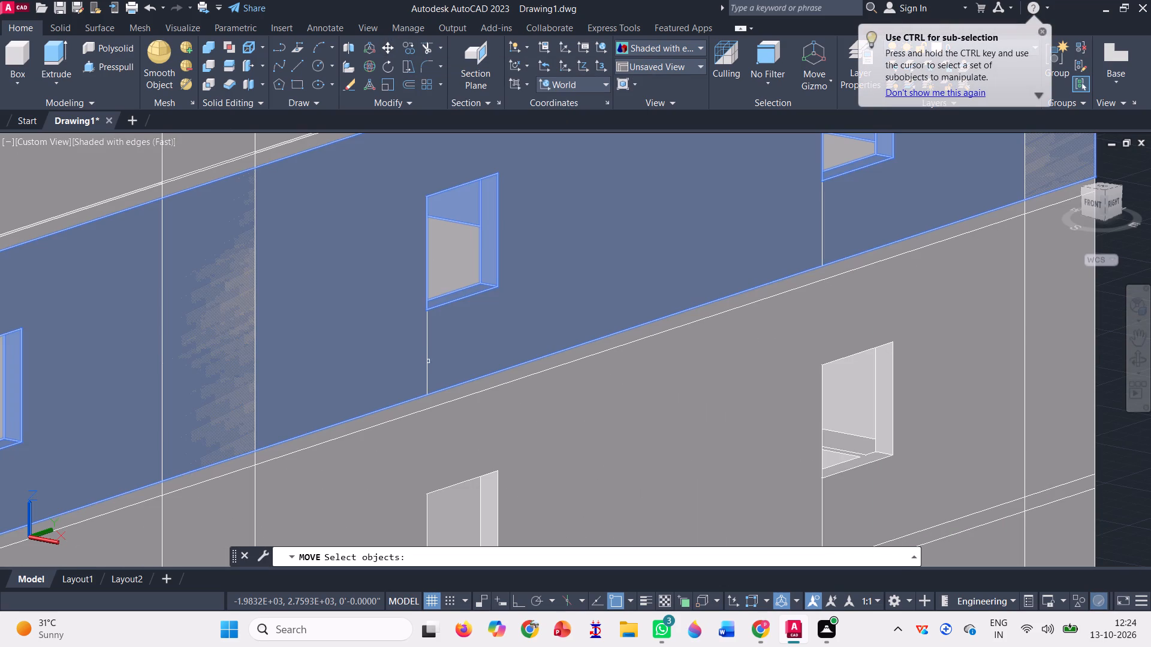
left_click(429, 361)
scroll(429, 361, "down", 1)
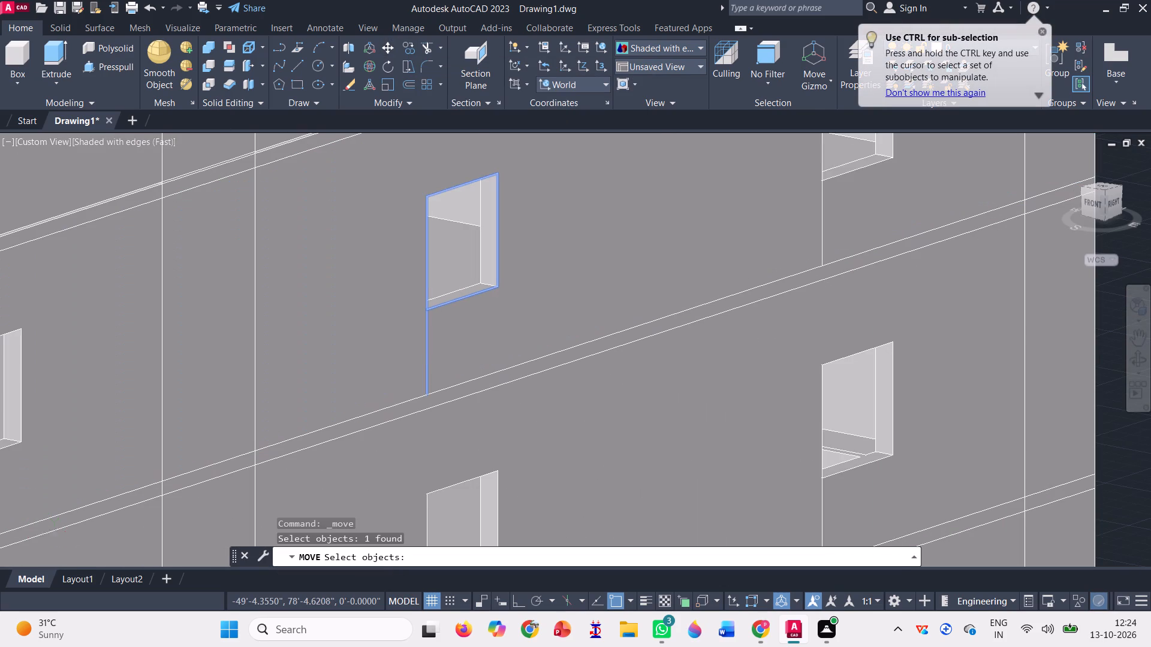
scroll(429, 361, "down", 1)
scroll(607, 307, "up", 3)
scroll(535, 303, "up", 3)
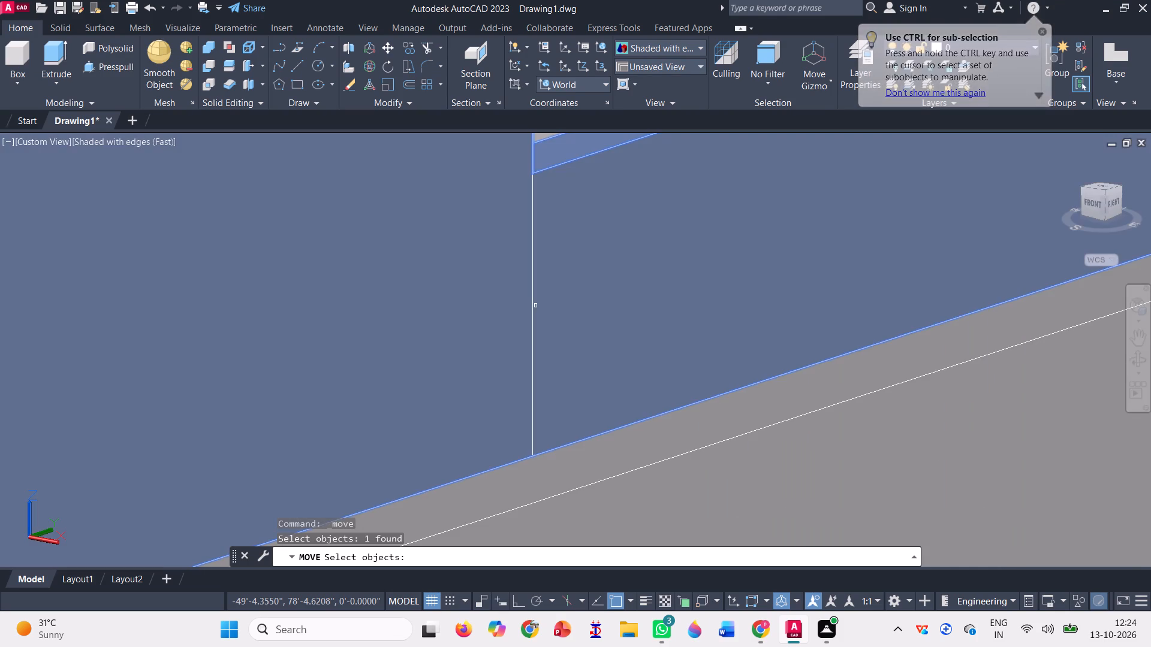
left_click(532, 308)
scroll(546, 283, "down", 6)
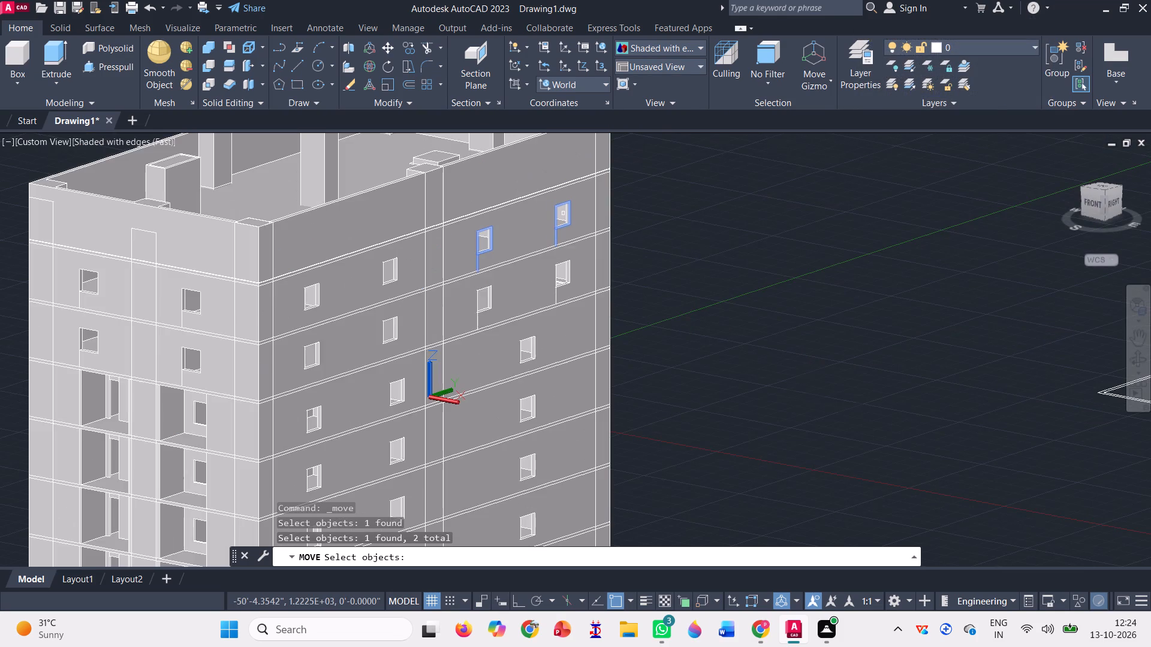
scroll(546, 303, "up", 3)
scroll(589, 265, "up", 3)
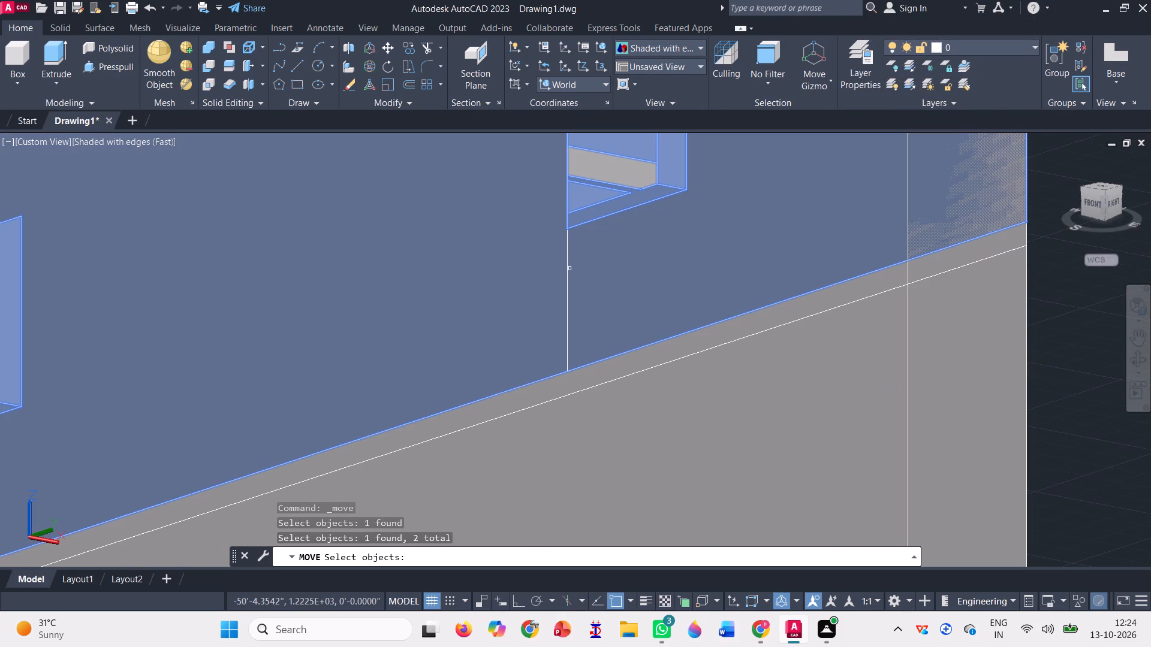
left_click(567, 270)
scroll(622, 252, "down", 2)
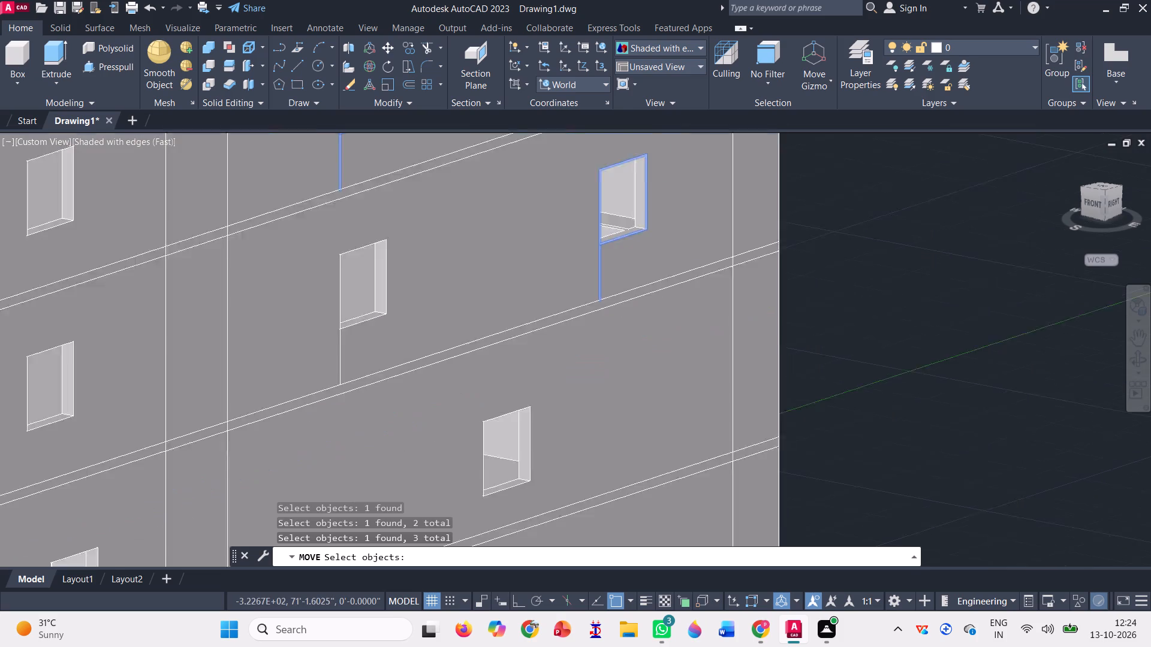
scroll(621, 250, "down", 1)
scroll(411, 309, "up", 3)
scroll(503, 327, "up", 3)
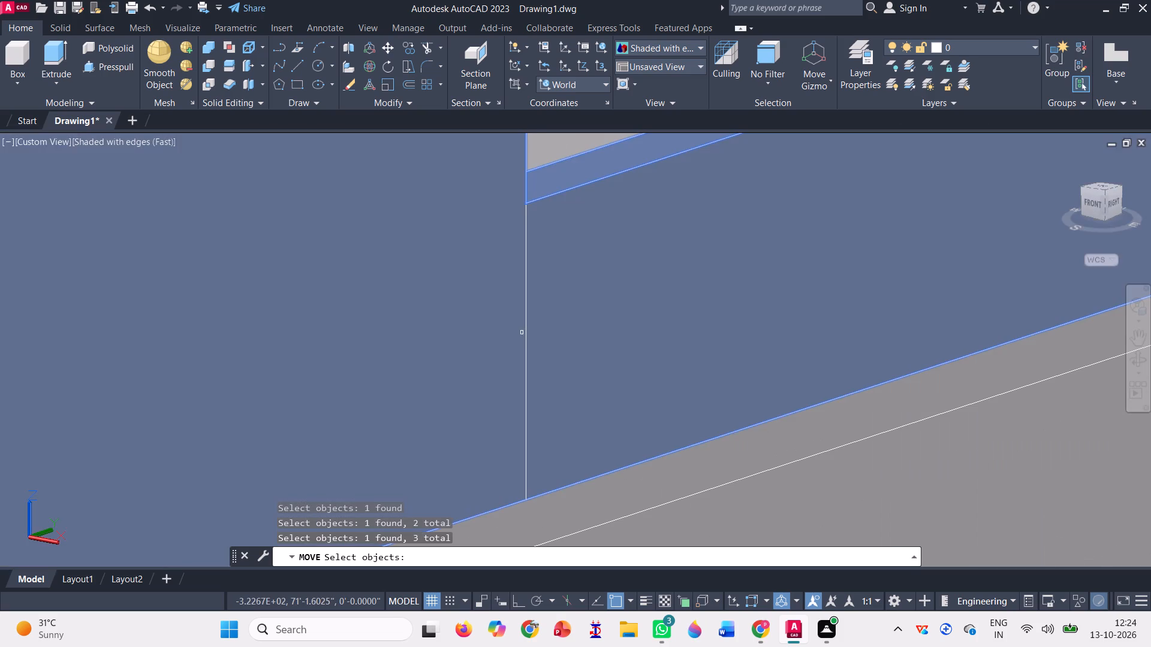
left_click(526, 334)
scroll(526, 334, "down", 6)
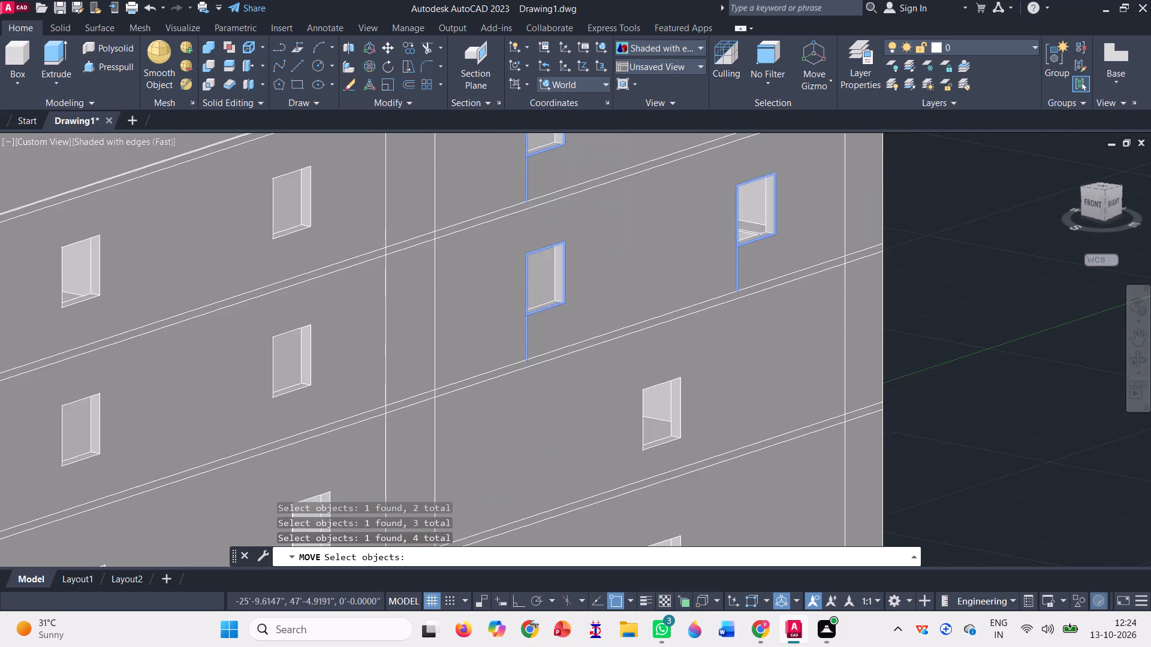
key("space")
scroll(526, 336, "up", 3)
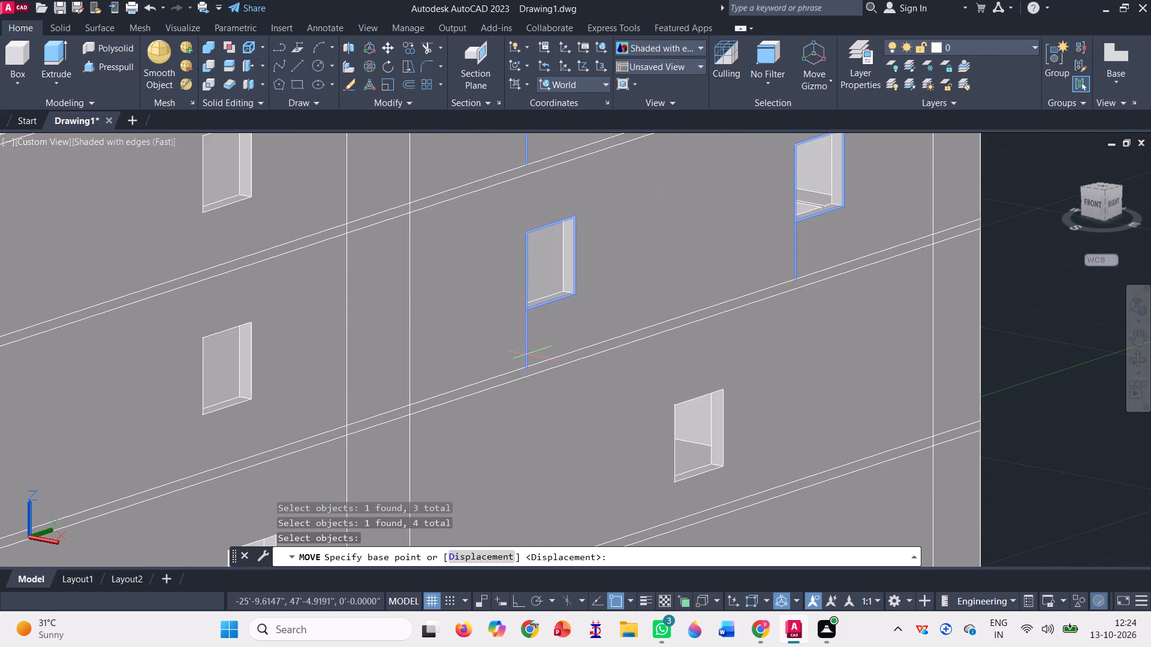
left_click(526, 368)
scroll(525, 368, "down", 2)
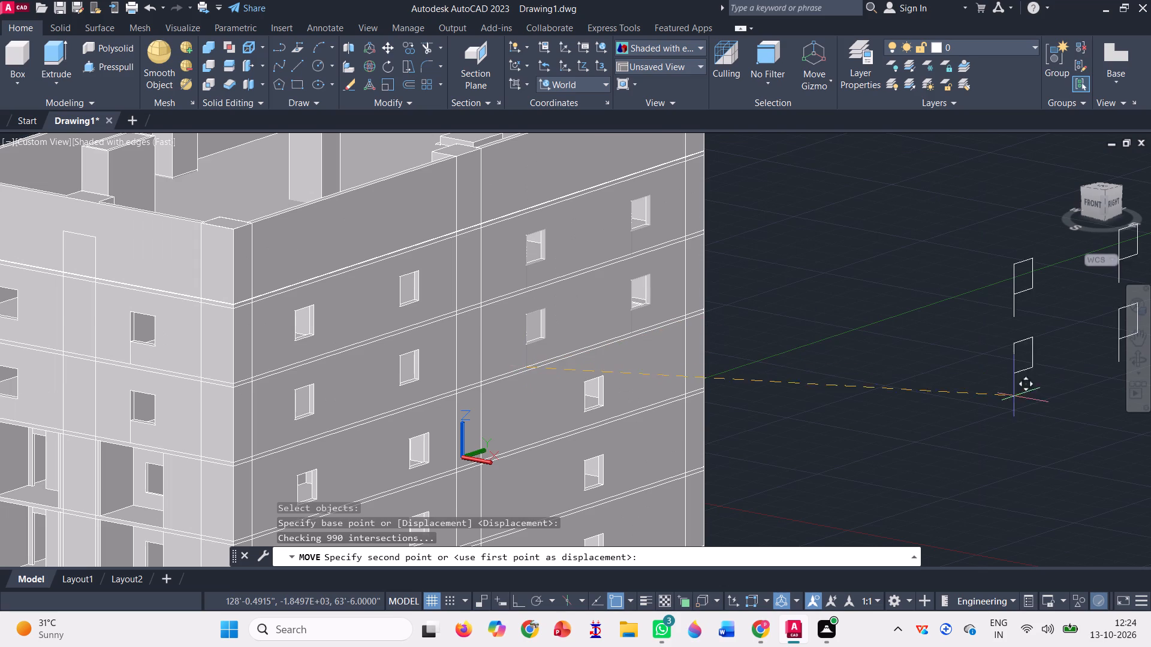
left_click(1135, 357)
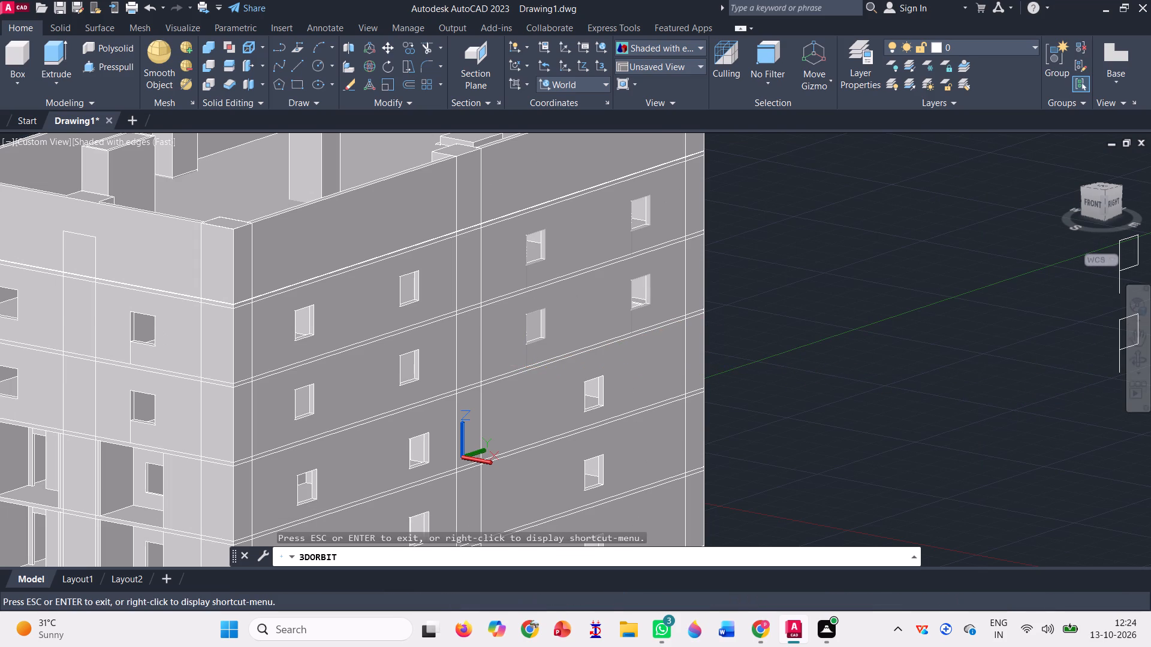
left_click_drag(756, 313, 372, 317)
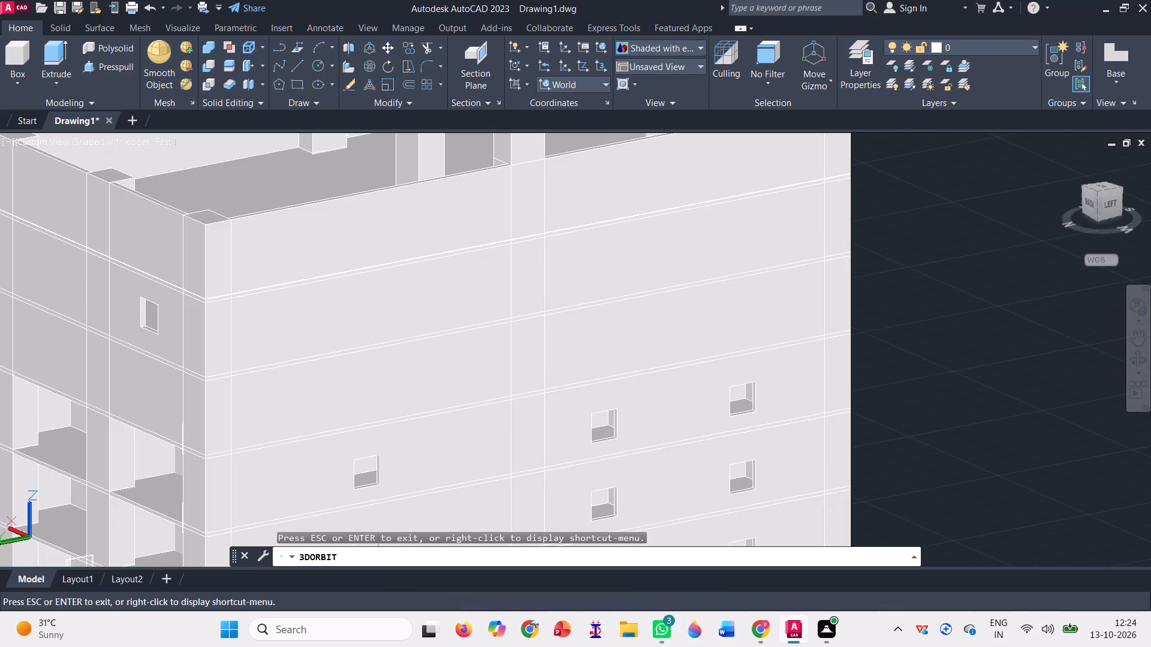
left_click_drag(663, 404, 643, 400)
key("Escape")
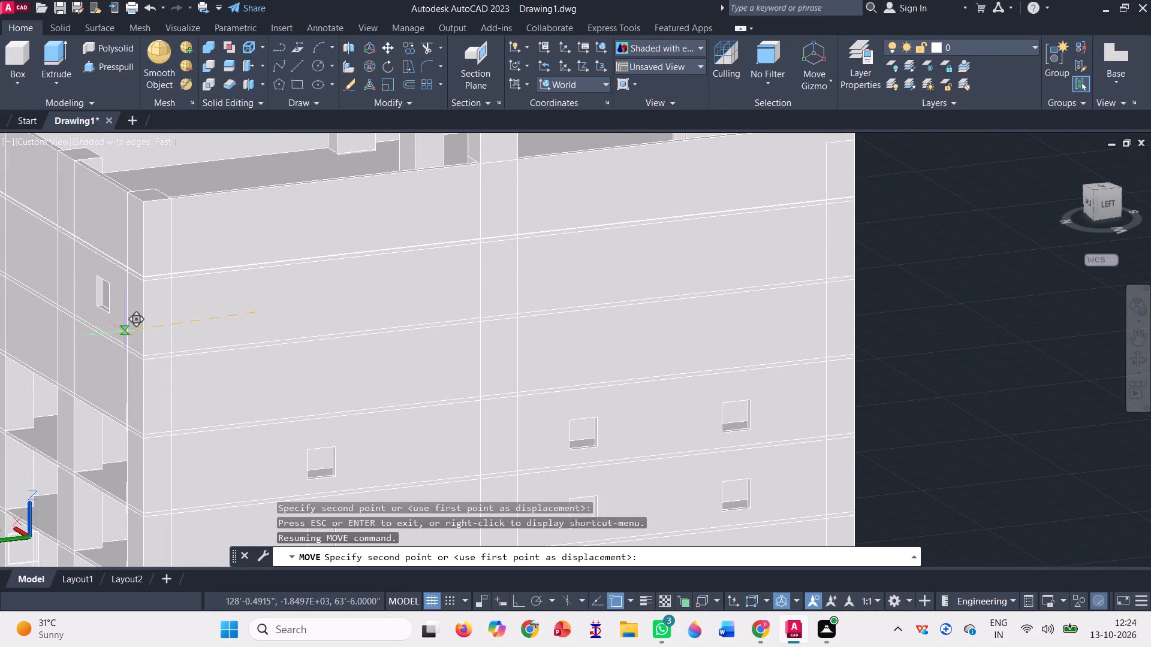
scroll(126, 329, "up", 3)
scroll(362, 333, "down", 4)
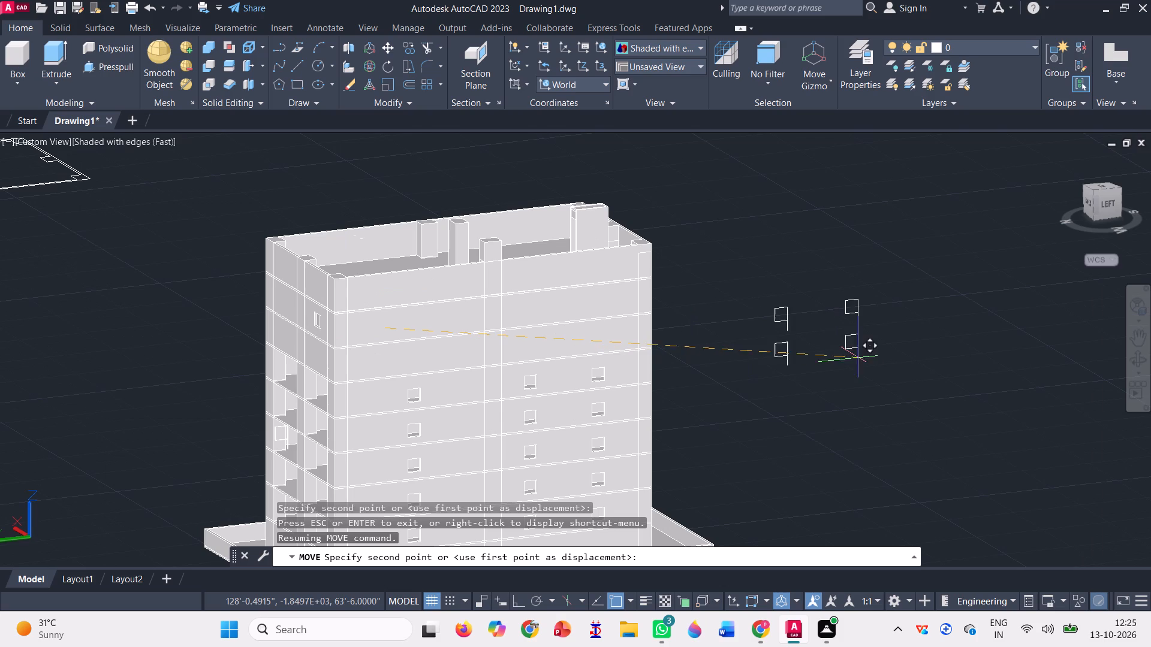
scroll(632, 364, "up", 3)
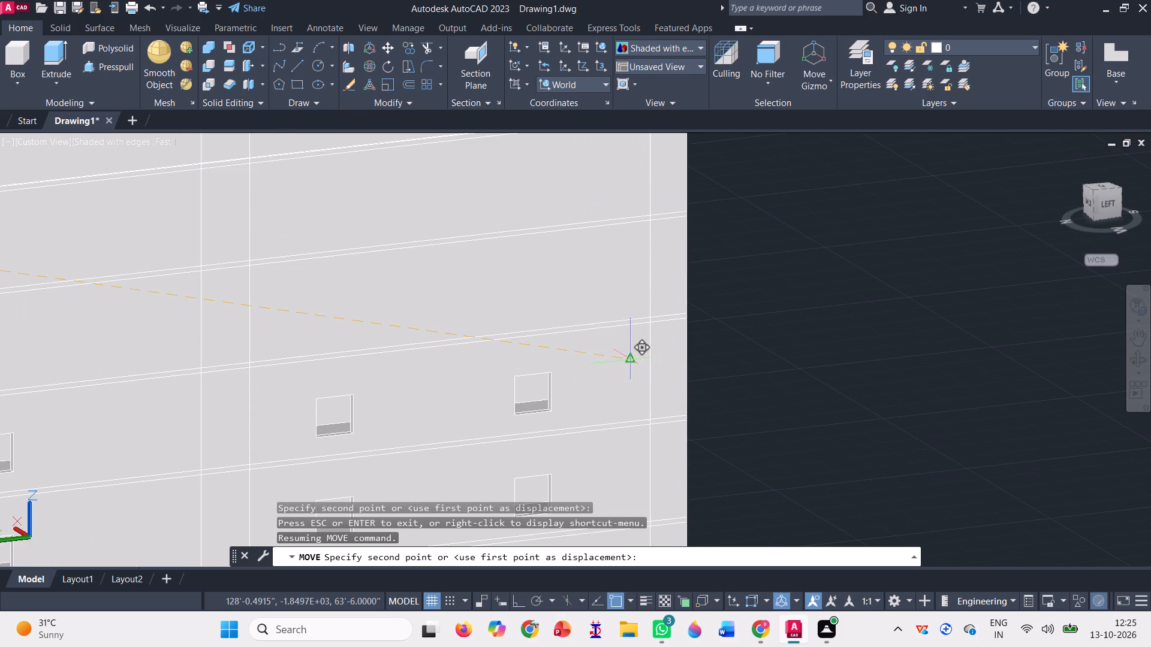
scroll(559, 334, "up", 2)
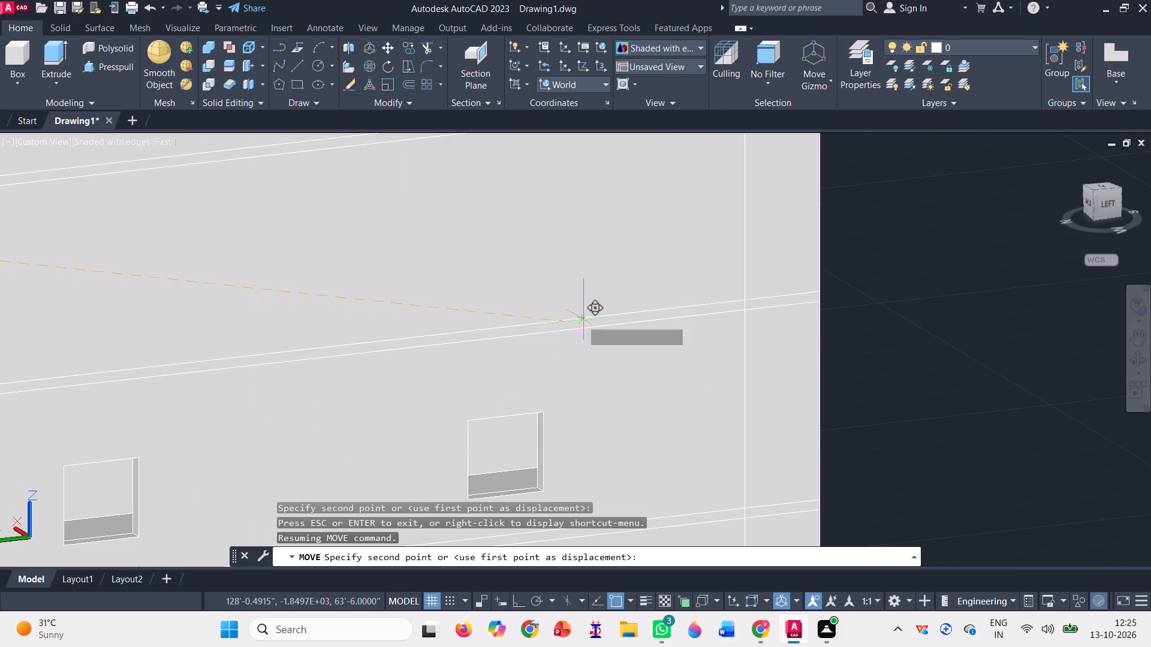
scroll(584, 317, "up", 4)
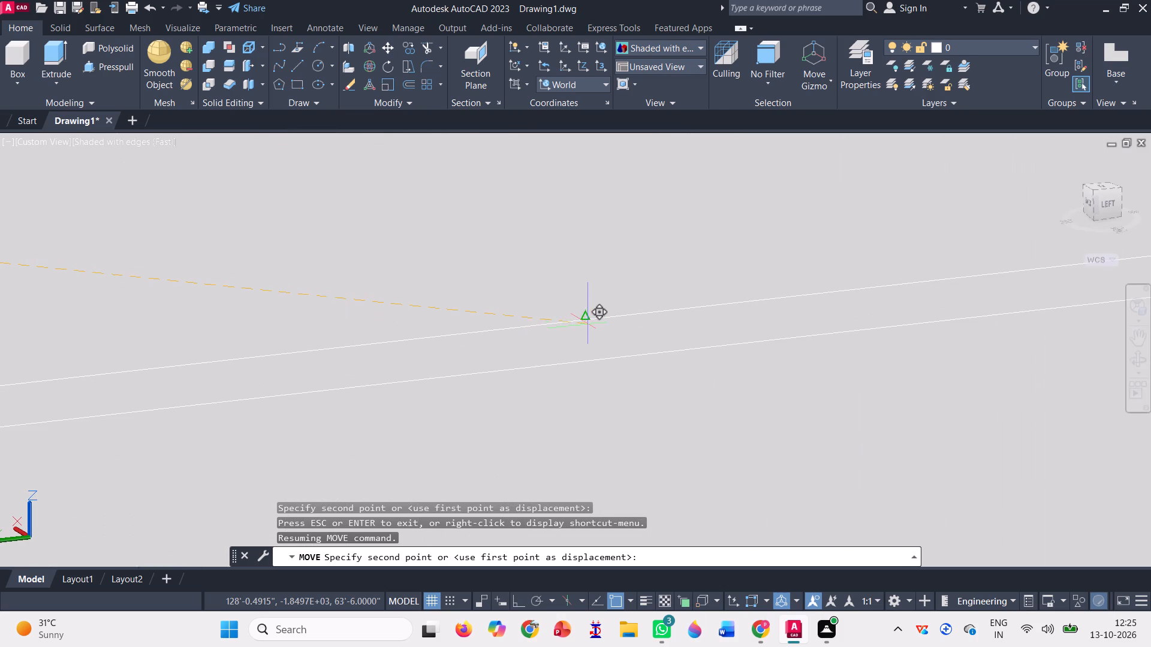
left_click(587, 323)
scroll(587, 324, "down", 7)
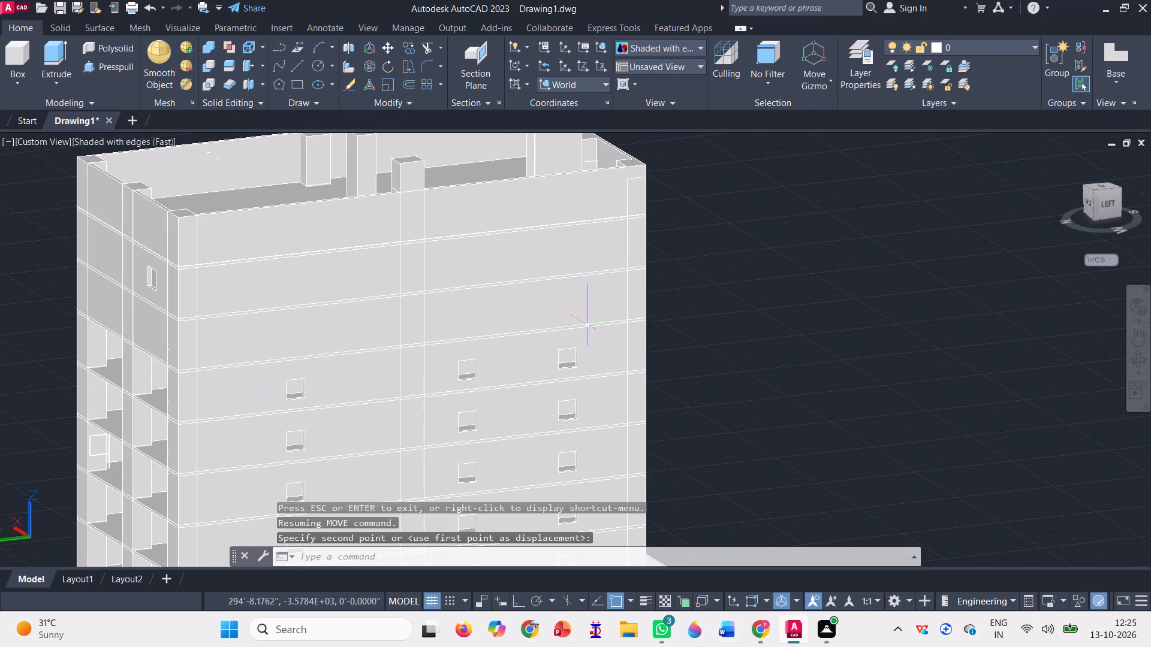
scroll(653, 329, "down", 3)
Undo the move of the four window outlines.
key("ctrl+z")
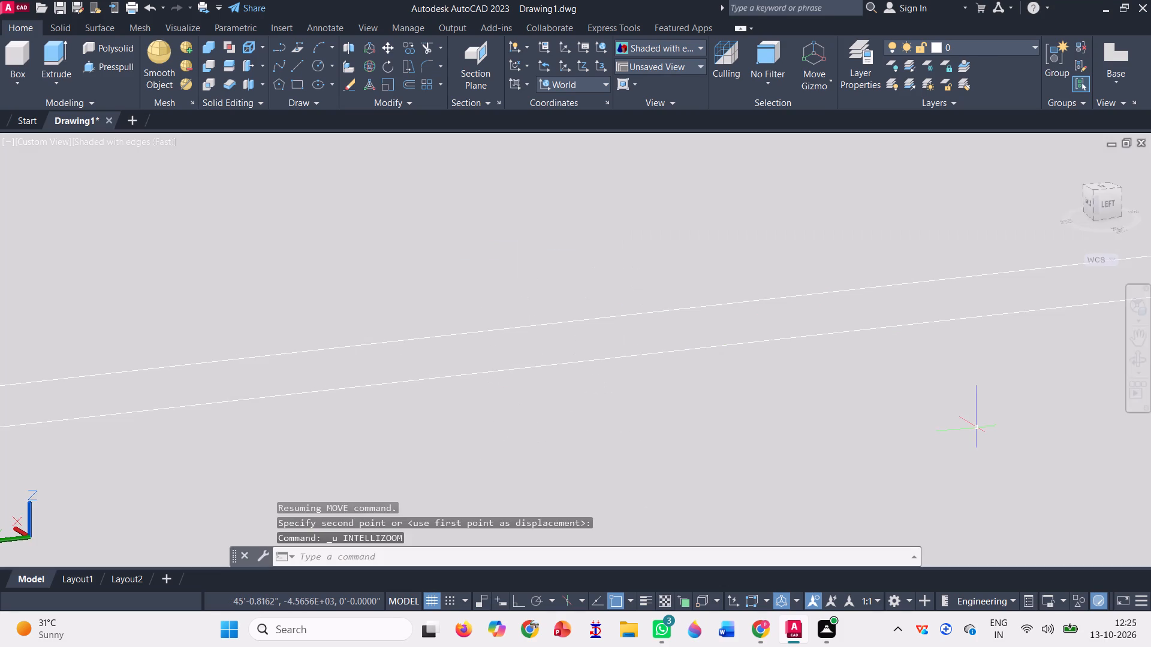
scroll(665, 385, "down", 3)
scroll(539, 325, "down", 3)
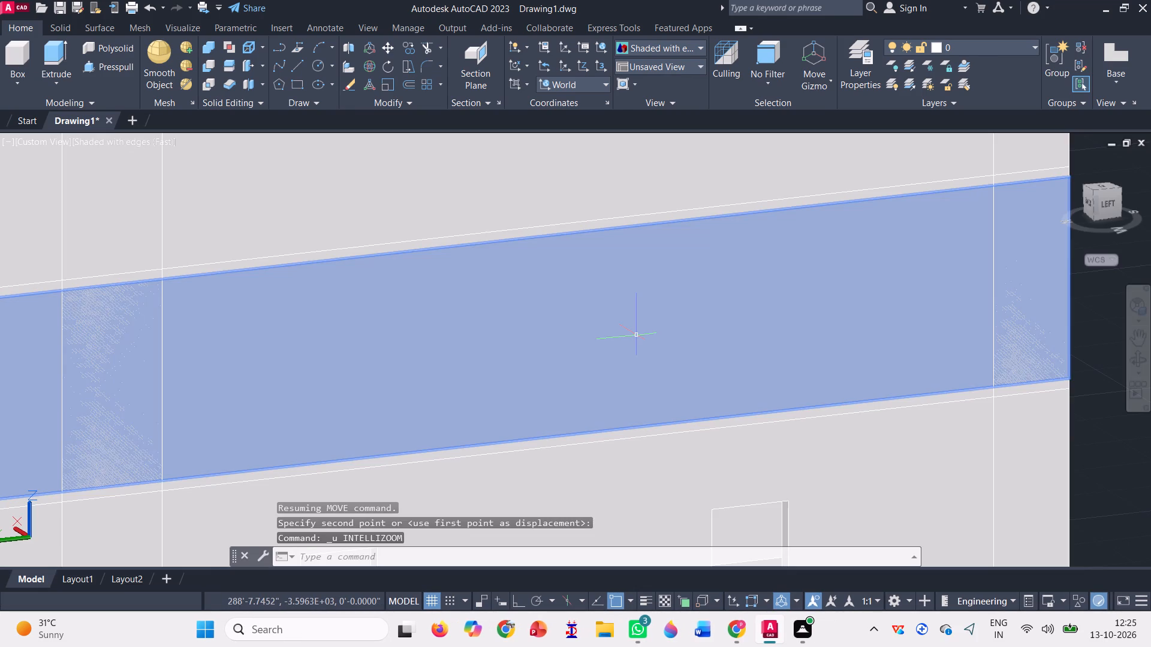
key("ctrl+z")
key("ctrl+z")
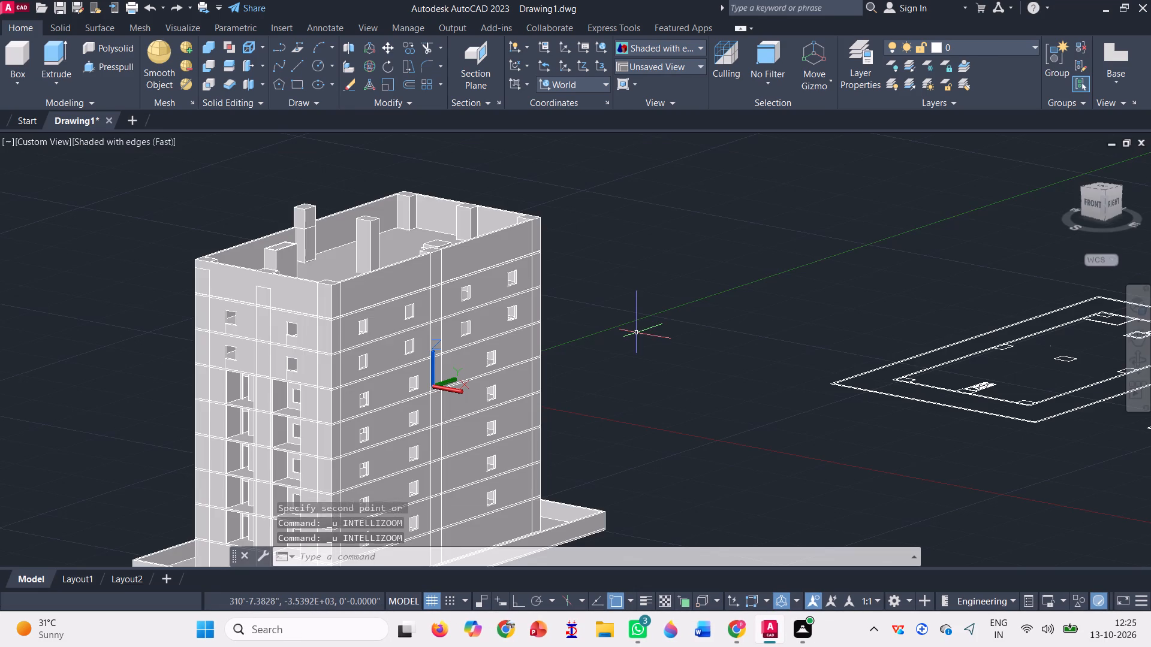
Copy the freestanding window outline with its stem onto the west face's southern end, at the floor line of the top storey below the parapet.
scroll(392, 339, "up", 2)
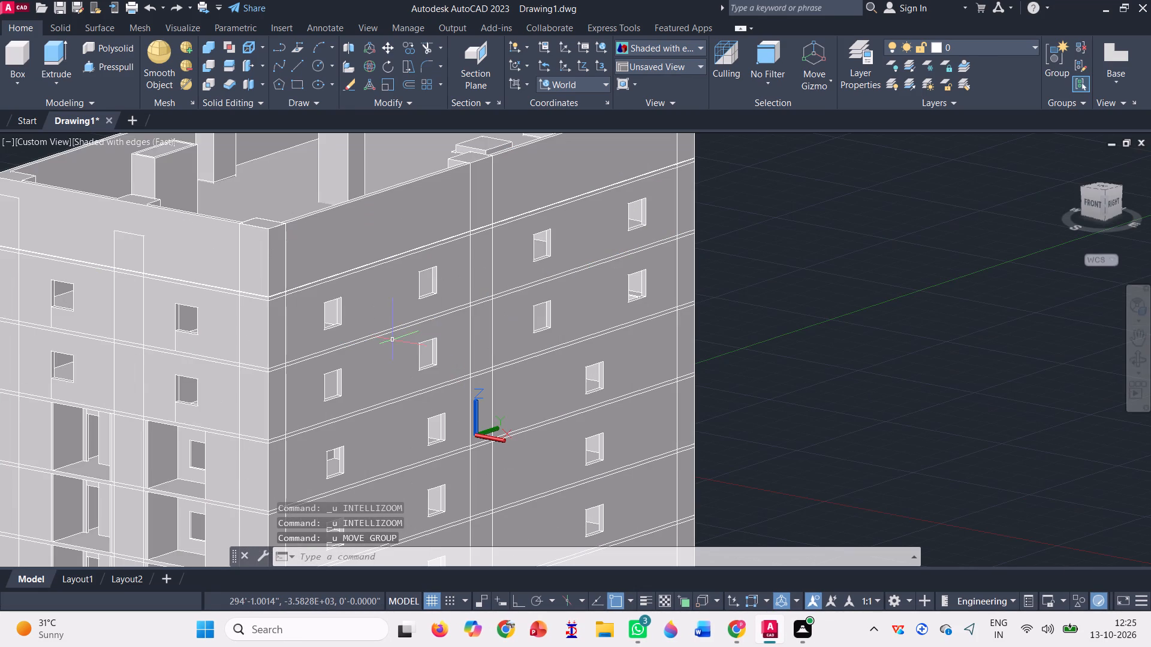
scroll(716, 256, "down", 2)
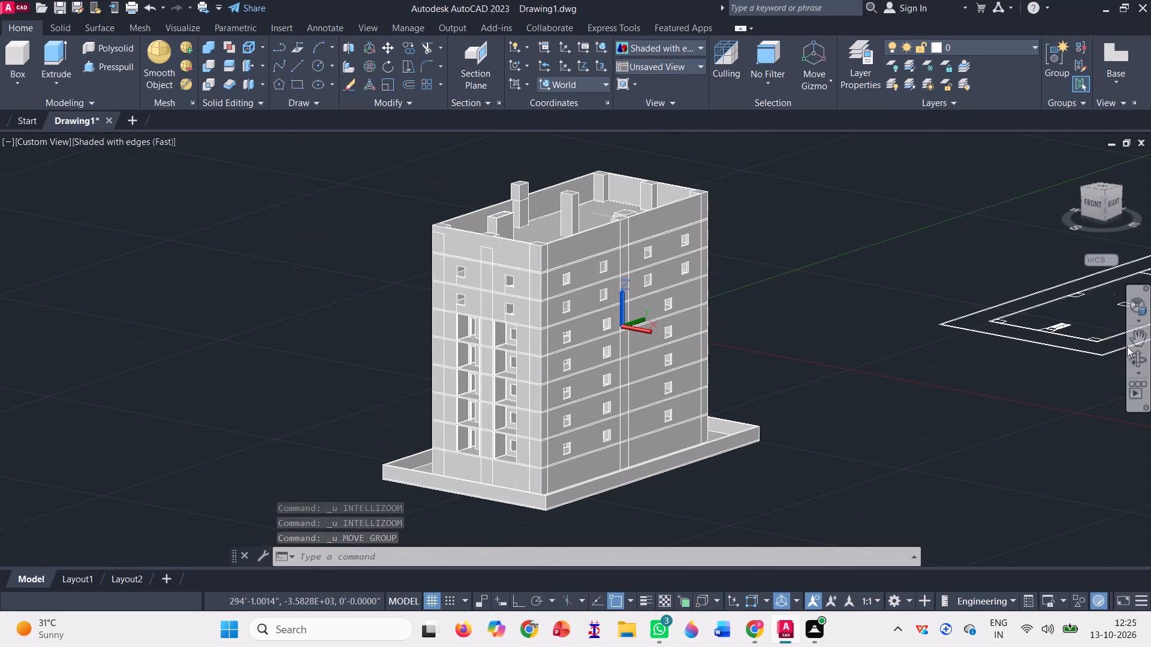
left_click(1132, 354)
left_click_drag(833, 251, 614, 232)
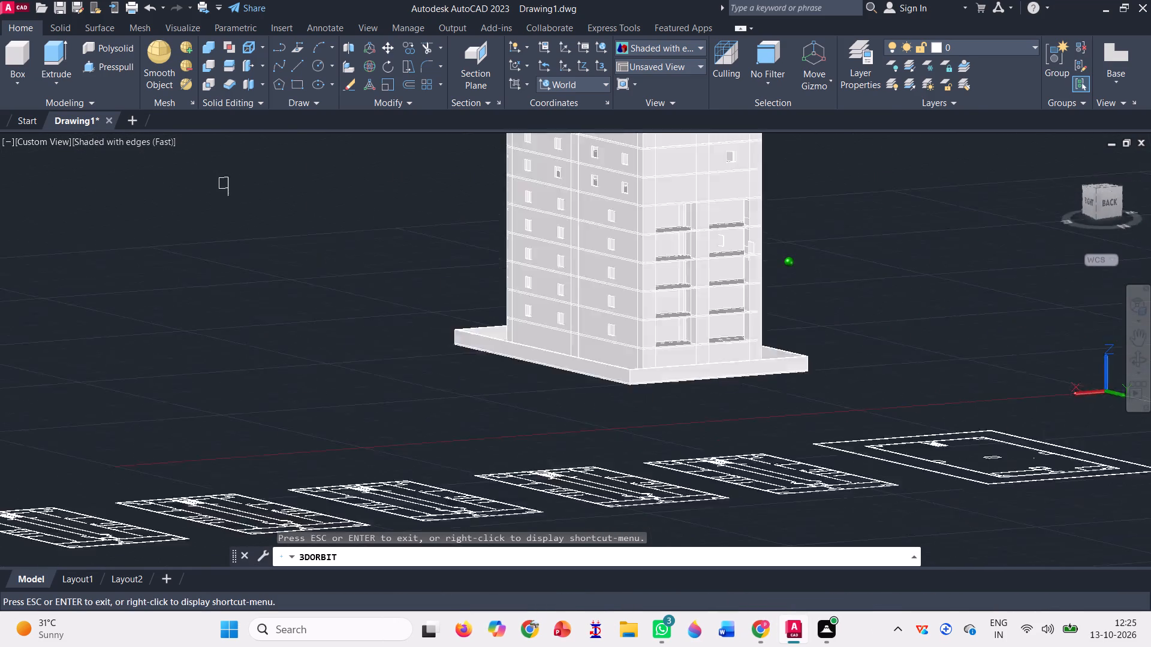
left_click_drag(614, 232, 667, 241)
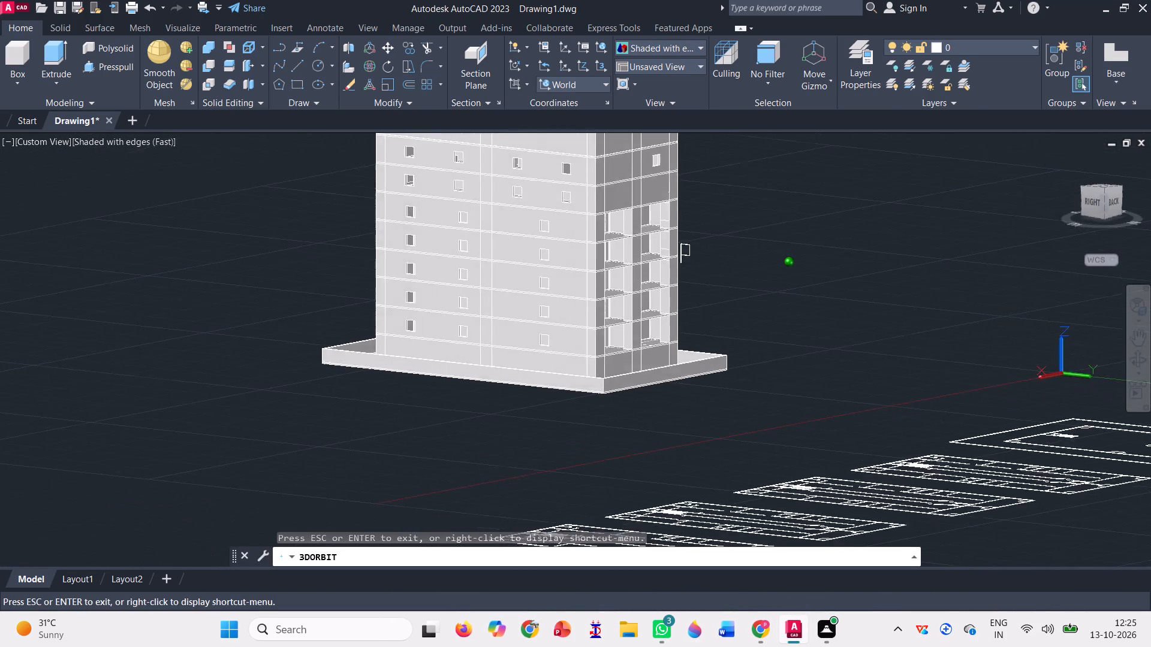
left_click_drag(667, 241, 673, 248)
scroll(522, 174, "up", 3)
scroll(573, 200, "up", 2)
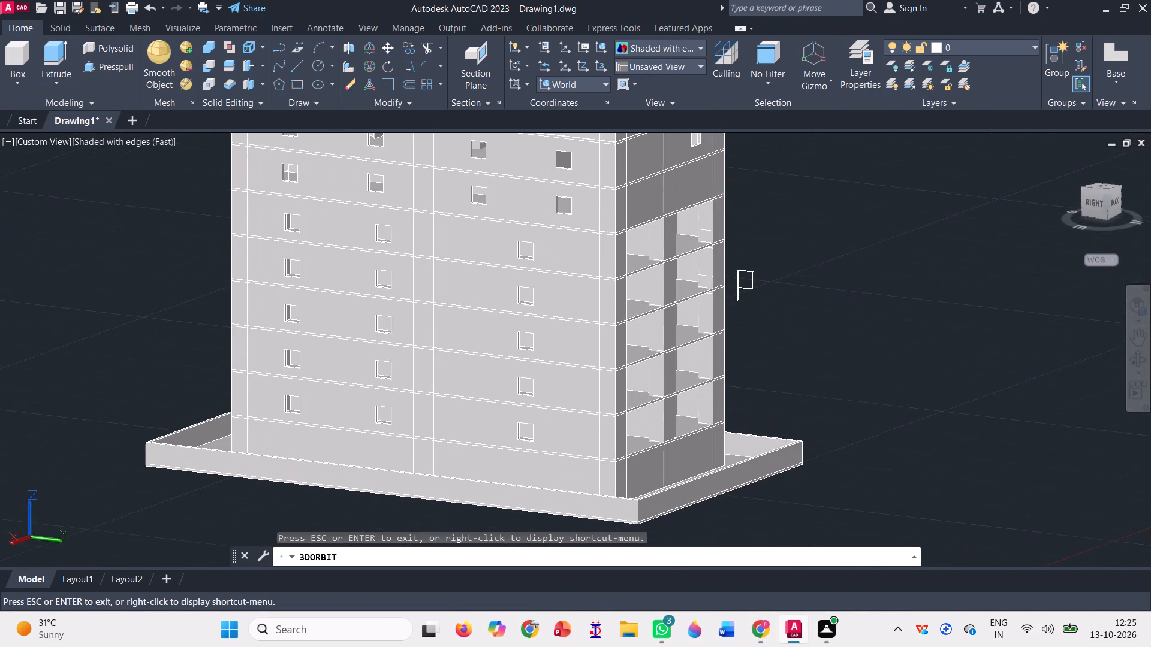
left_click_drag(1028, 471, 795, 397)
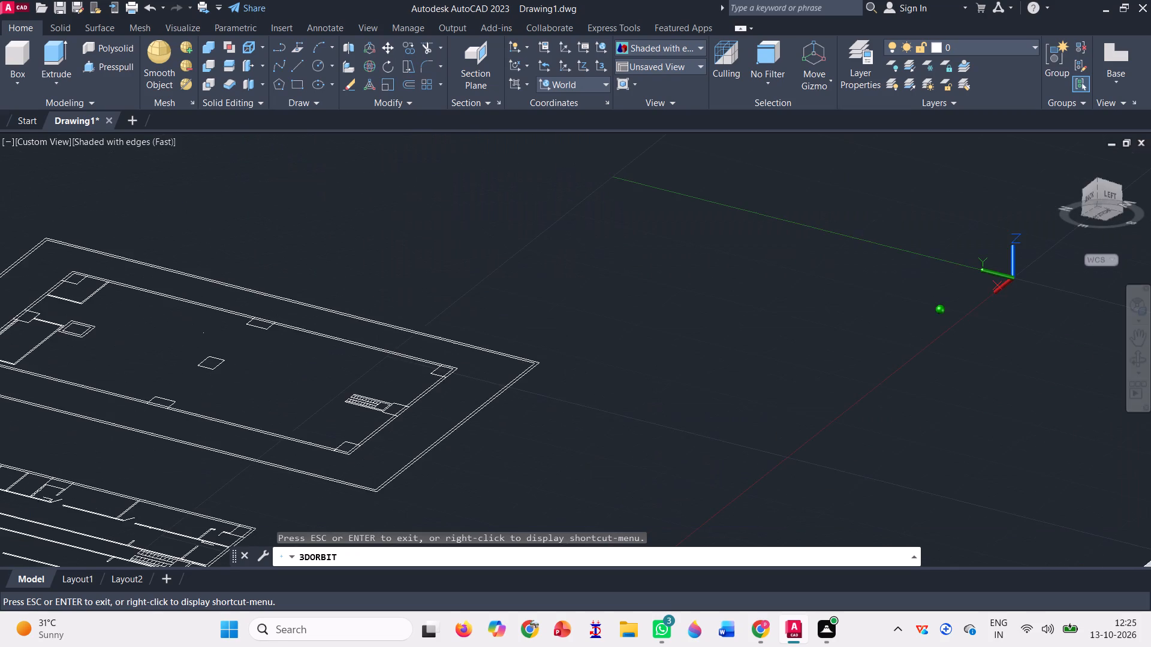
left_click_drag(795, 397, 701, 452)
scroll(593, 260, "down", 7)
left_click_drag(911, 471, 928, 489)
scroll(931, 300, "up", 4)
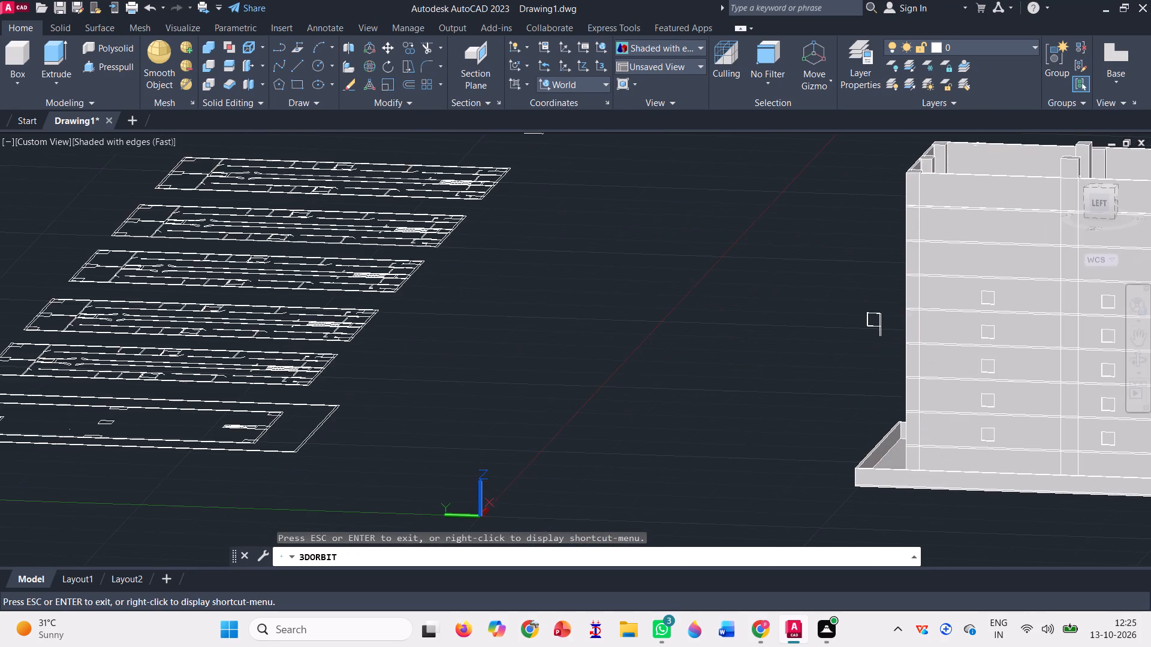
scroll(870, 334, "up", 17)
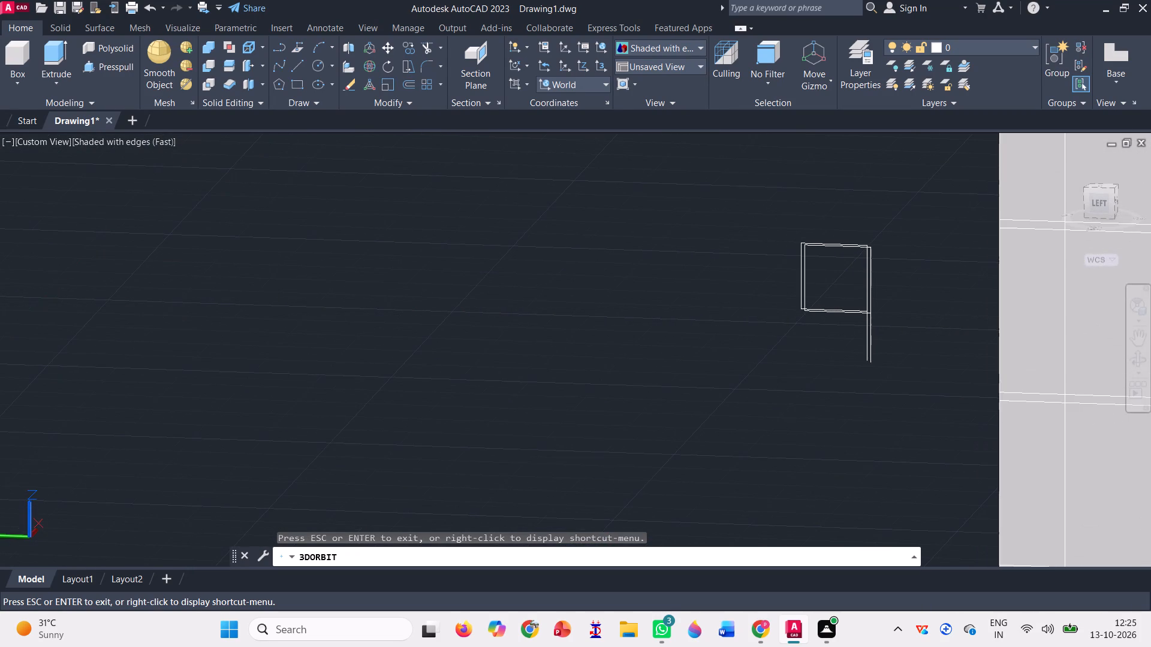
key("Escape")
scroll(890, 315, "up", 3)
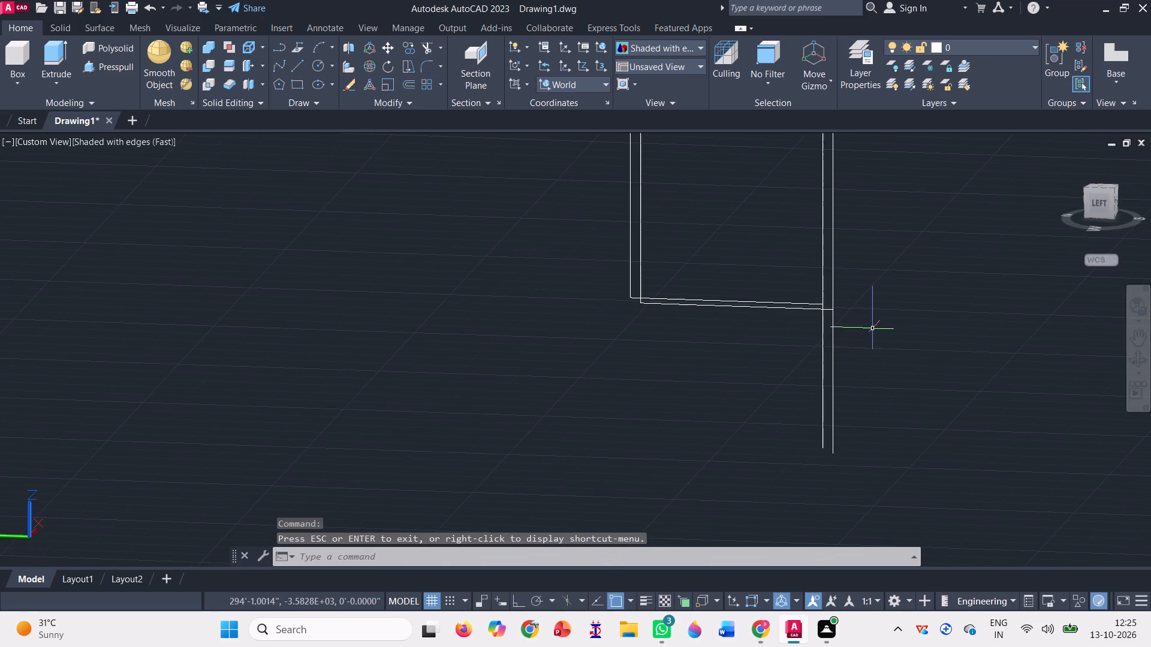
left_click(409, 46)
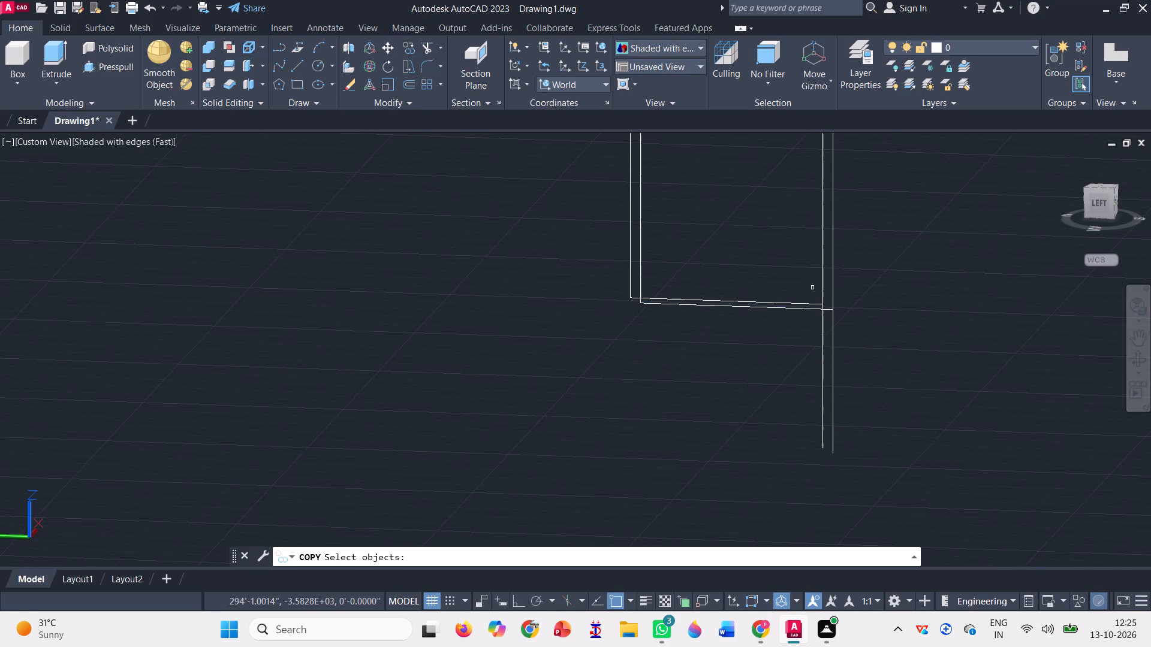
left_click(833, 308)
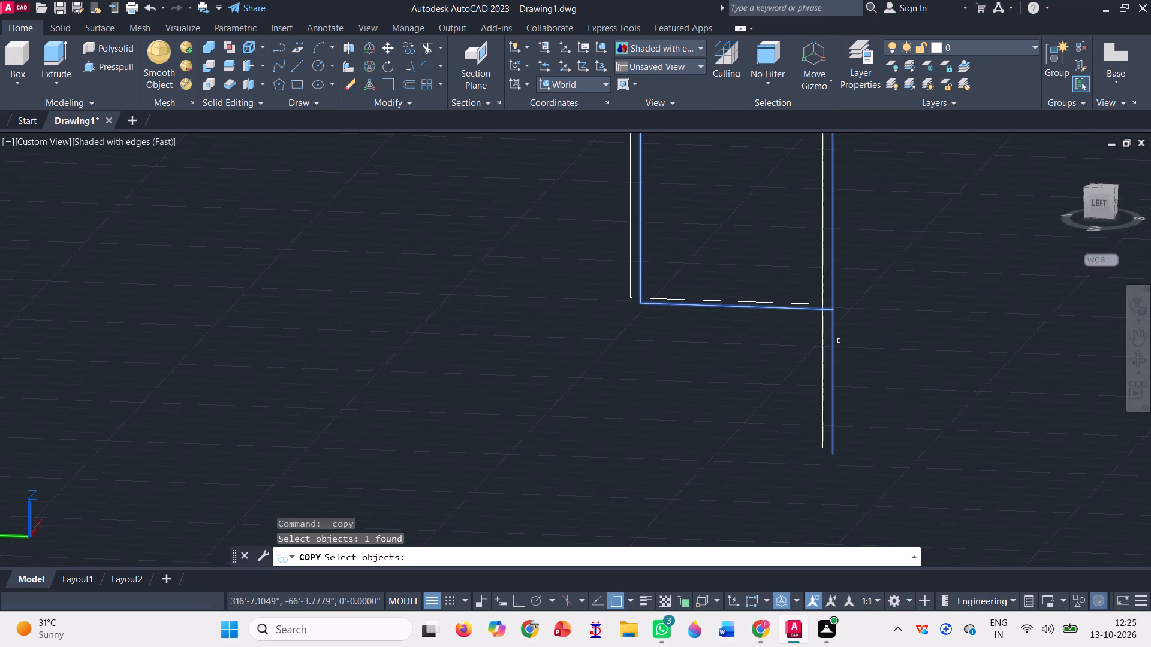
key("space")
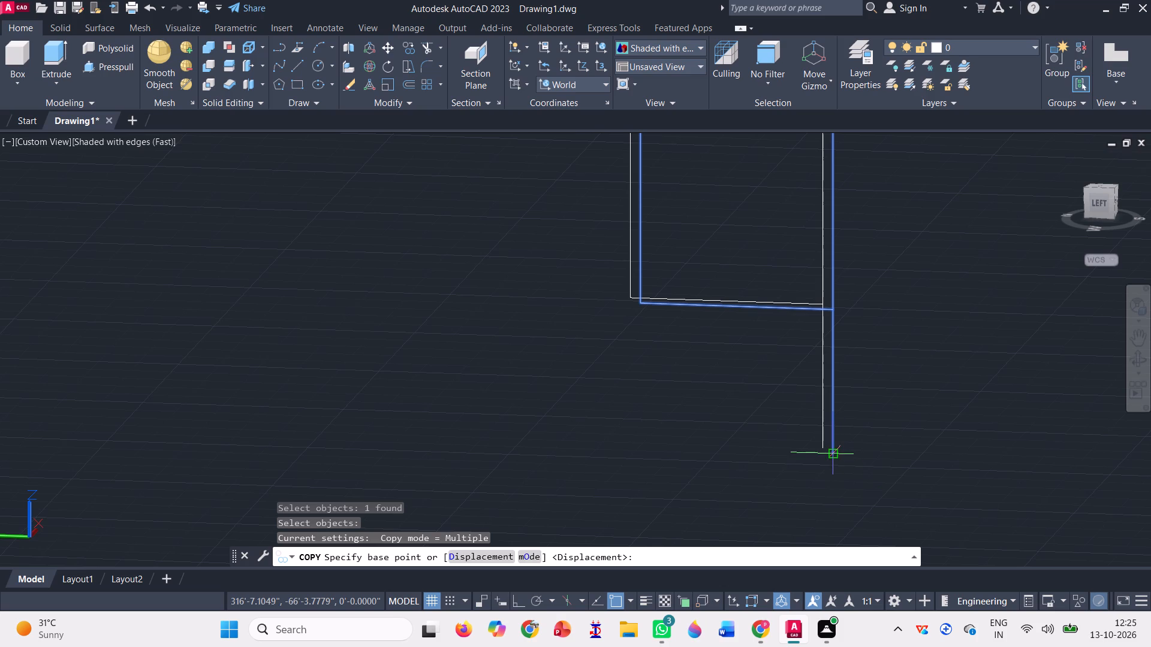
left_click(833, 454)
scroll(493, 364, "down", 4)
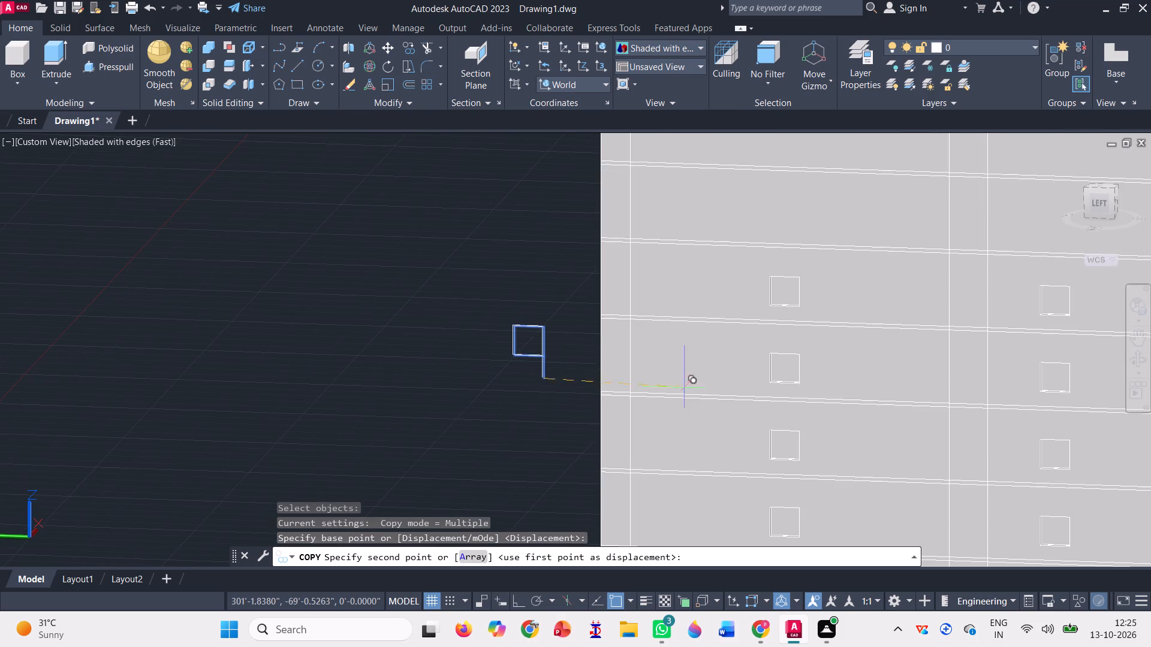
scroll(586, 402, "down", 1)
scroll(996, 230, "up", 3)
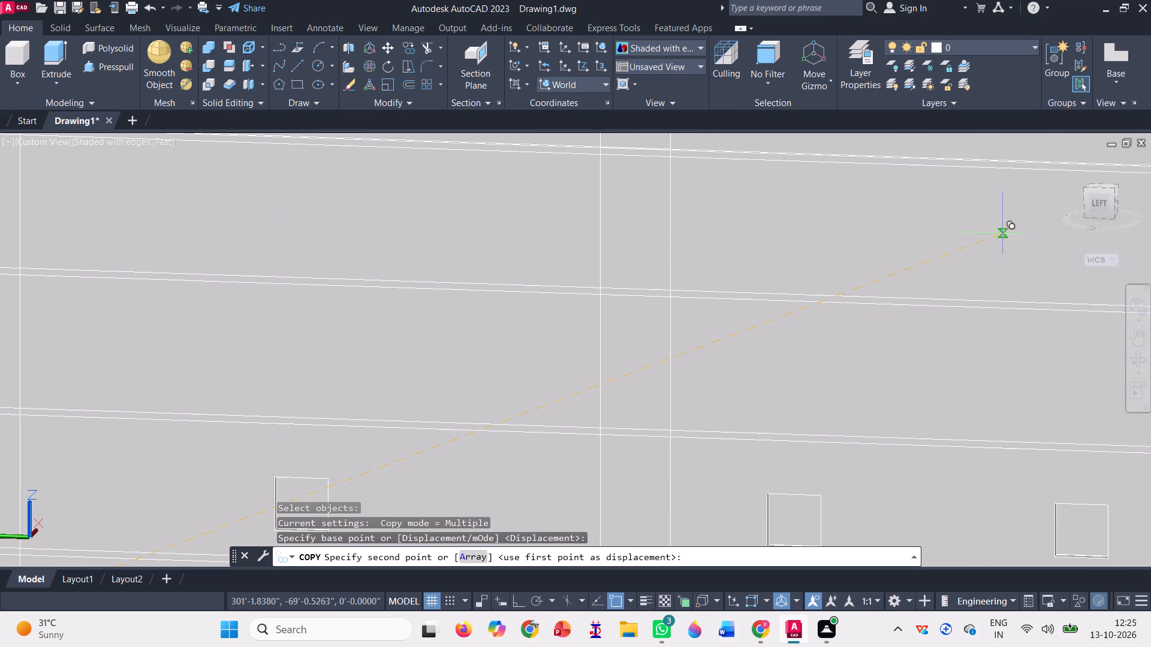
scroll(880, 316, "down", 2)
scroll(985, 306, "up", 3)
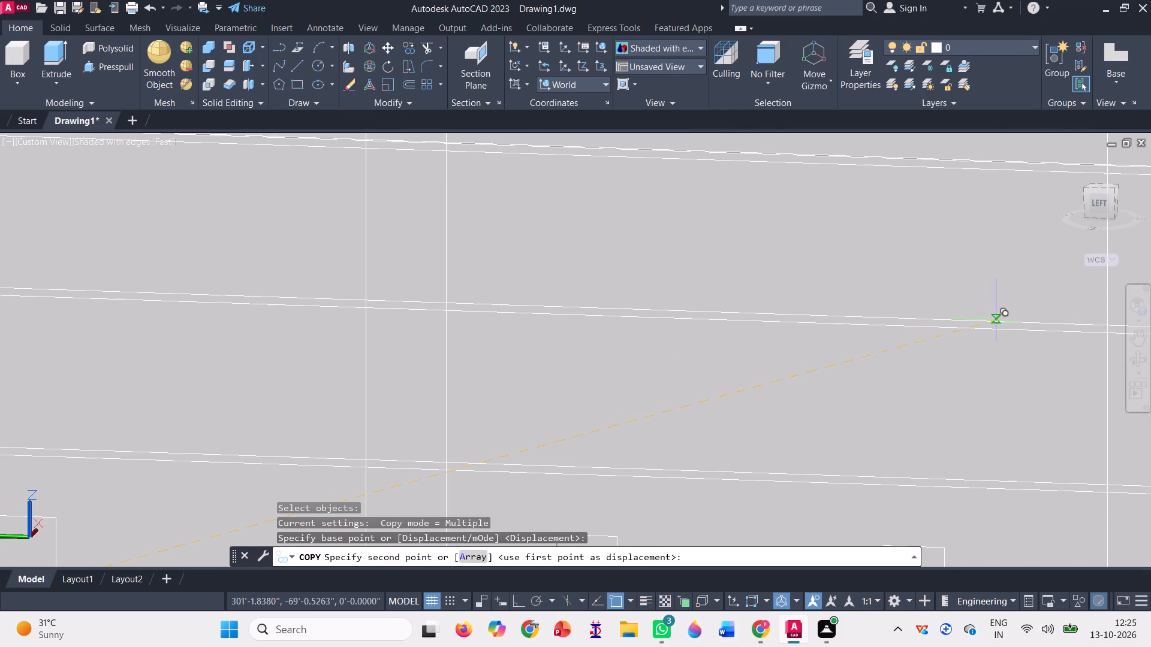
scroll(997, 322, "up", 1)
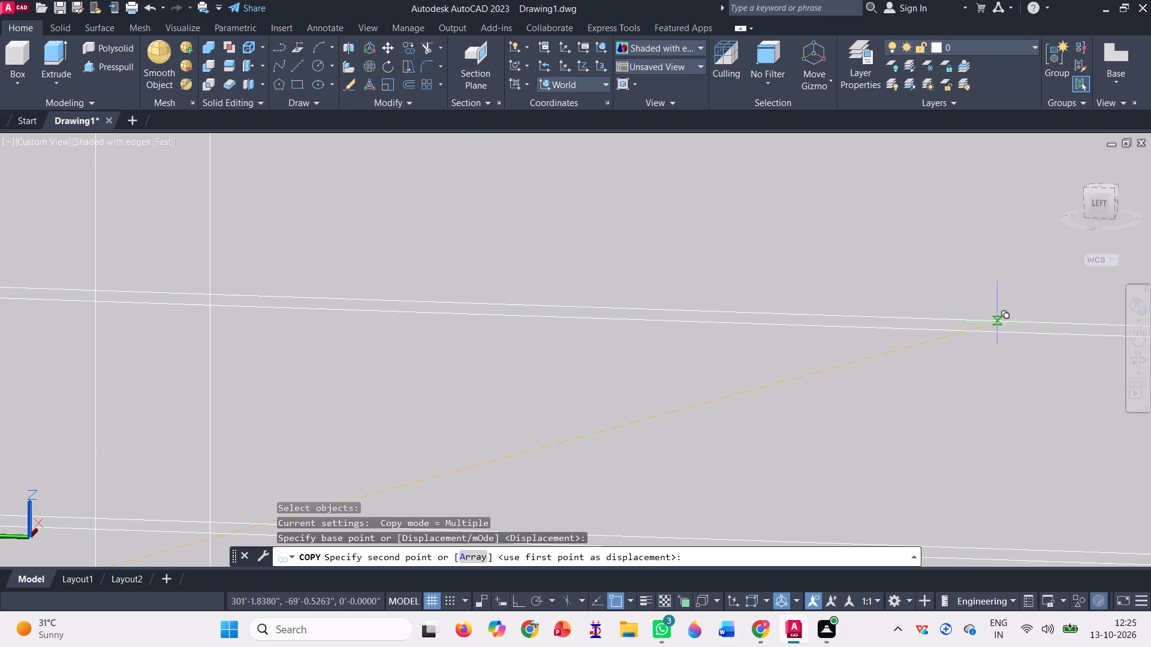
scroll(997, 322, "down", 2)
left_click(997, 321)
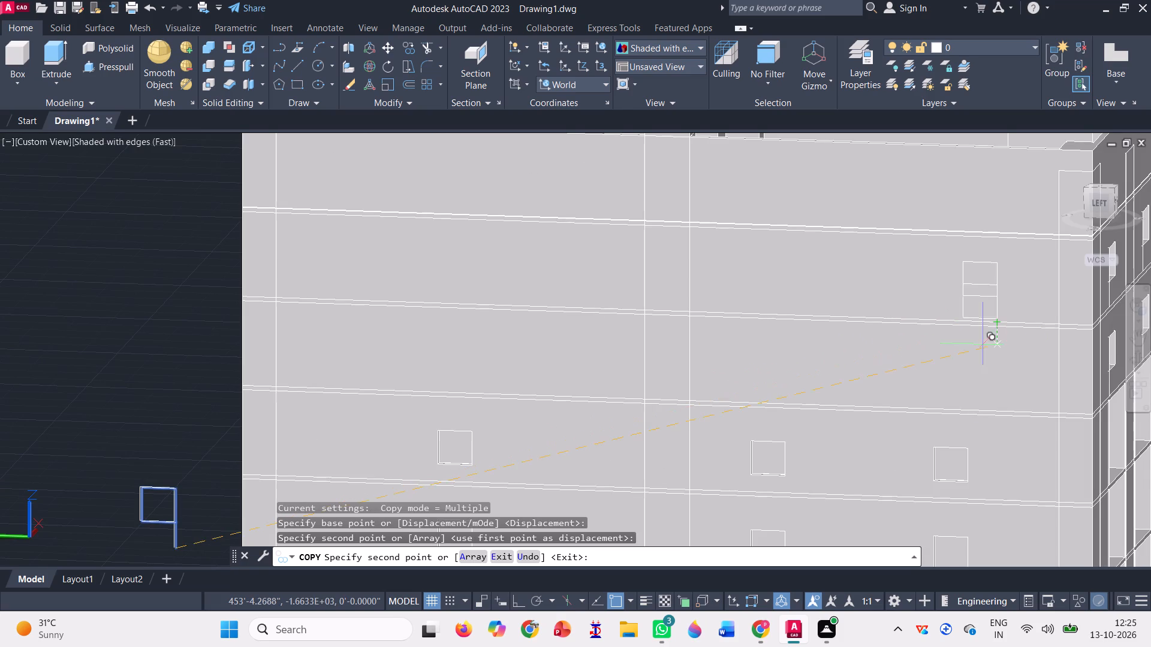
Place a second copy of the window outline at the floor line one storey lower on the west face's southern end.
scroll(996, 420, "up", 3)
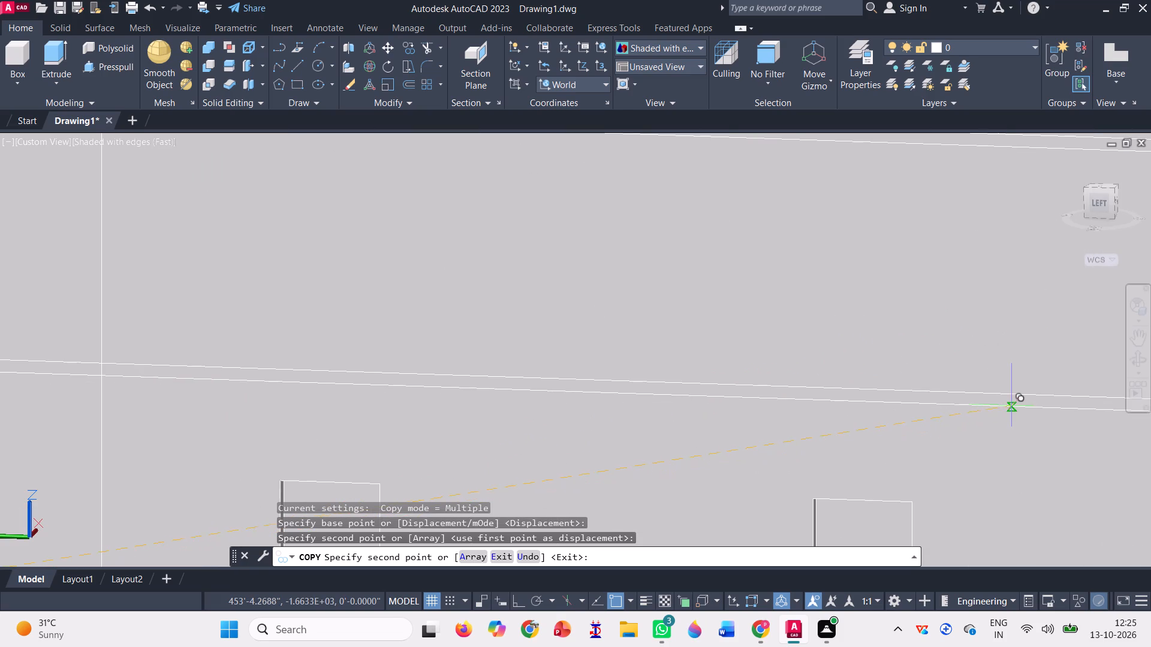
left_click(1019, 393)
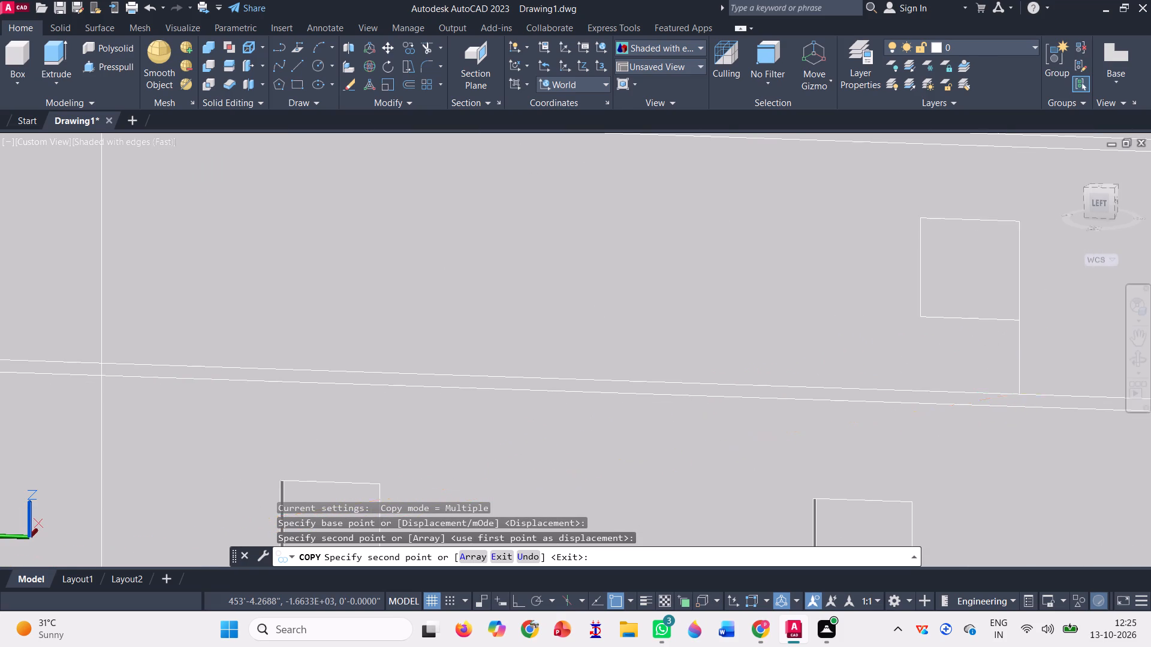
scroll(1019, 393, "down", 3)
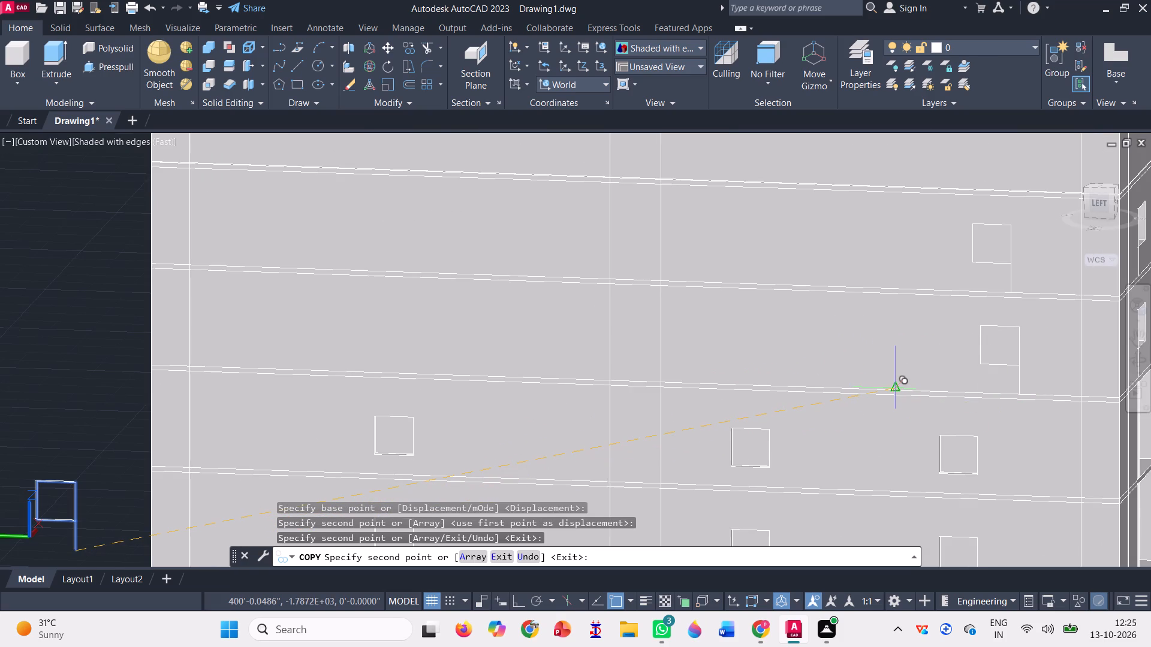
key("grave")
key("Escape")
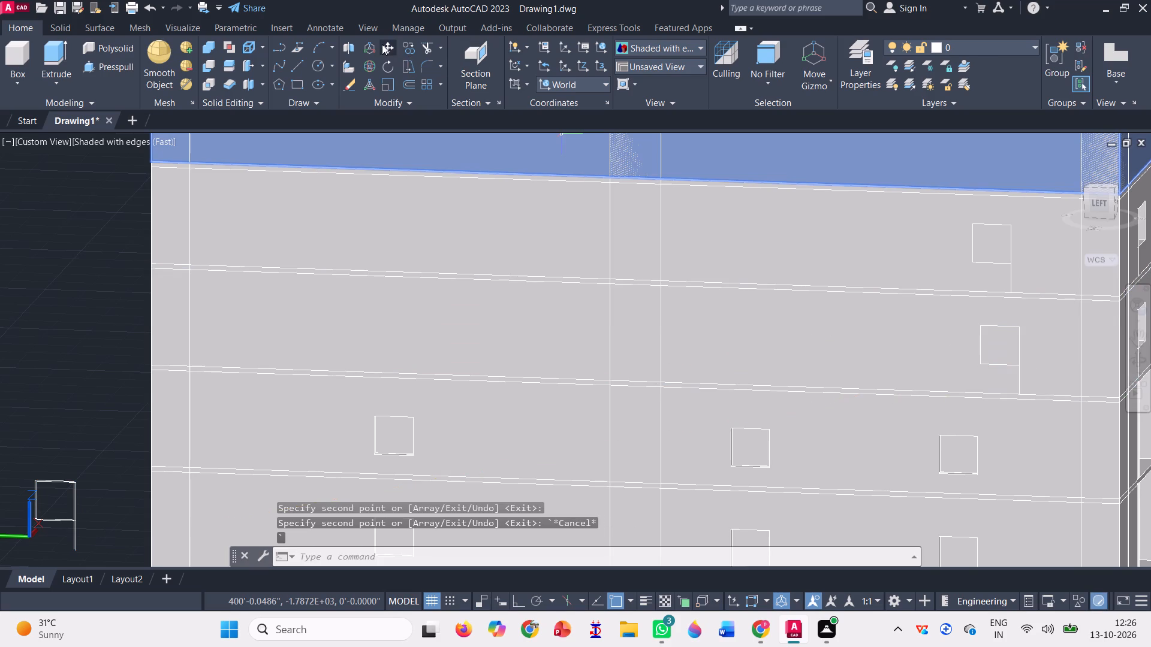
Move the lower window outline up to the top storey's floor line, between the south-end outline and the face's central vertical strip.
left_click(383, 43)
scroll(1016, 367, "up", 2)
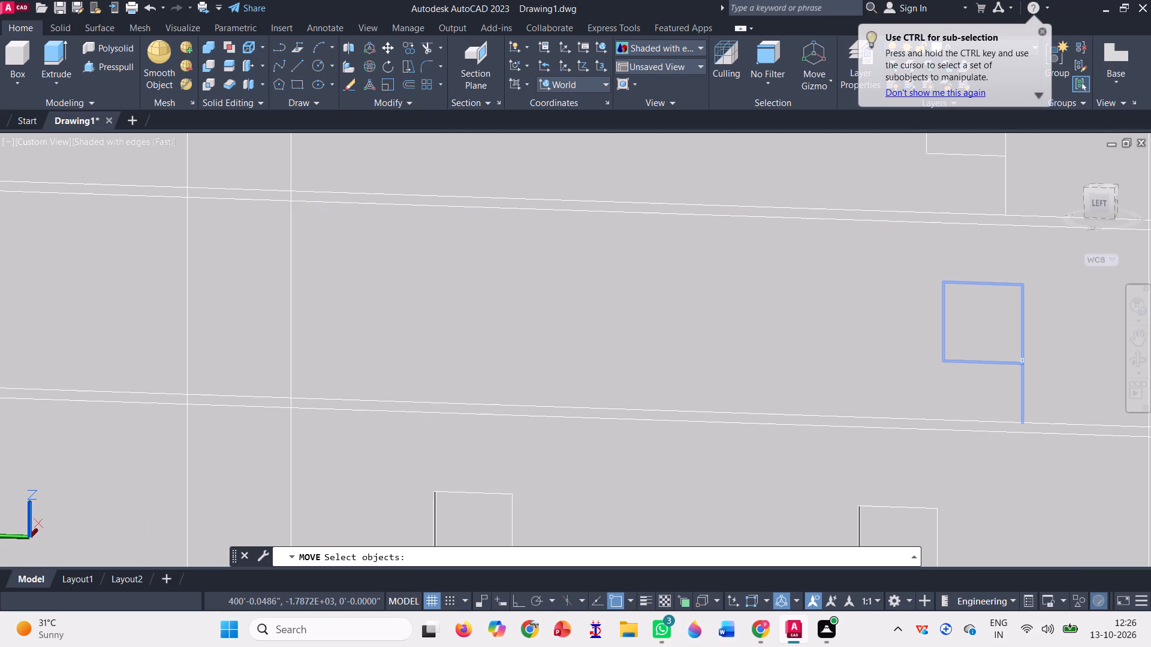
left_click(1022, 360)
key("space")
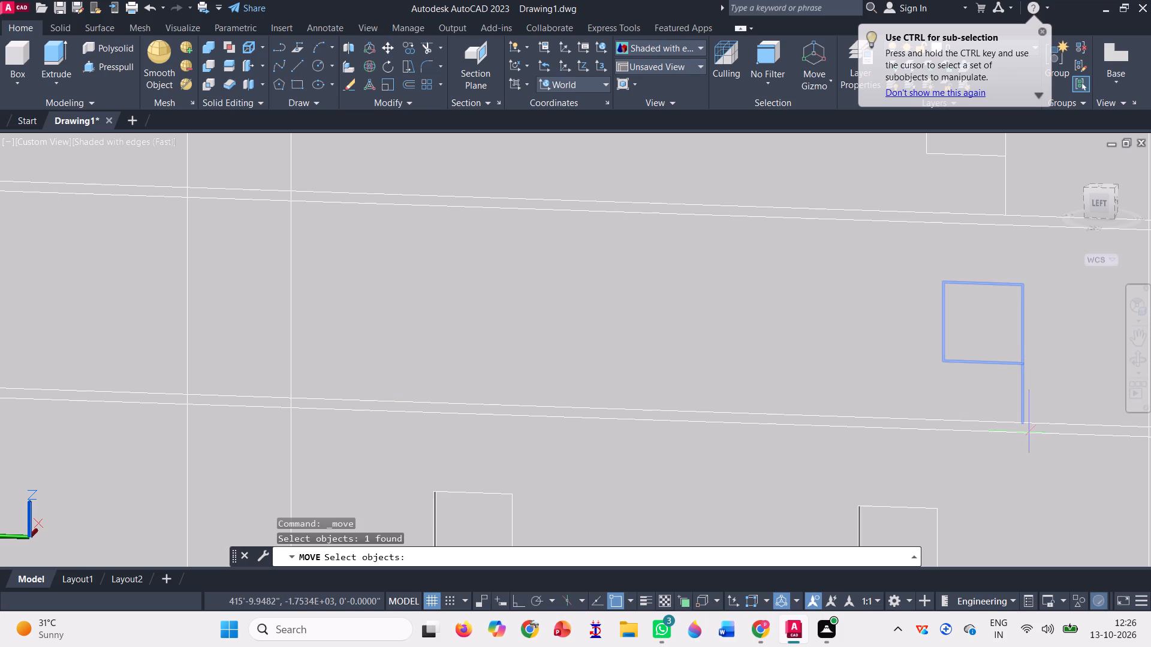
scroll(1028, 428, "up", 3)
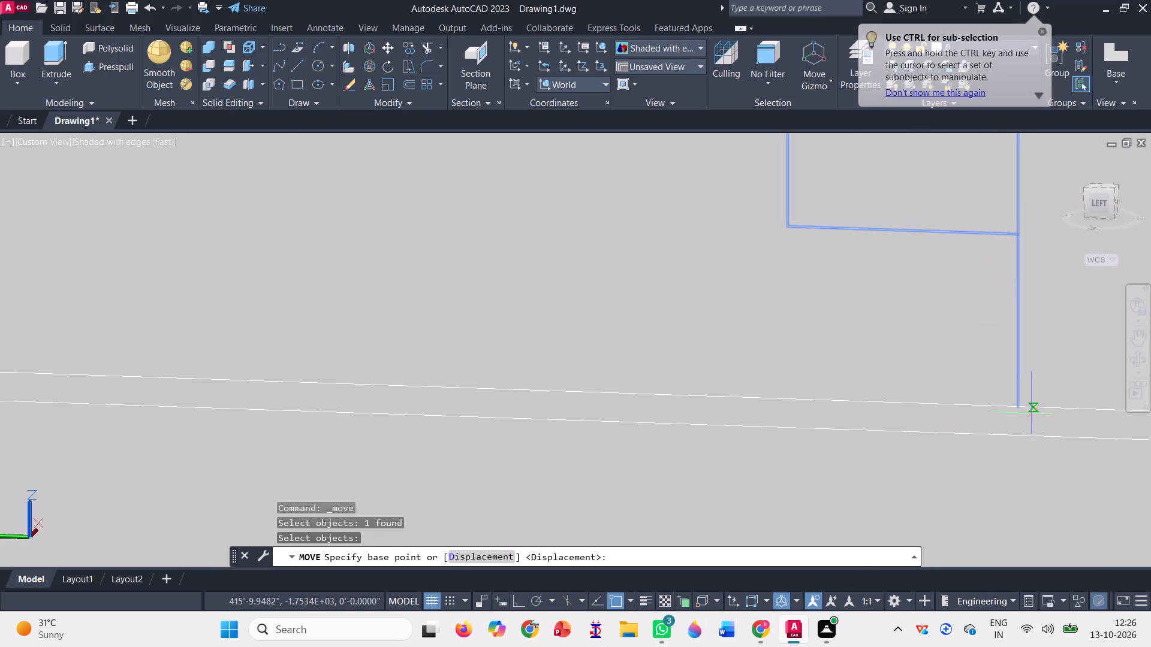
left_click(1017, 409)
scroll(1017, 409, "down", 4)
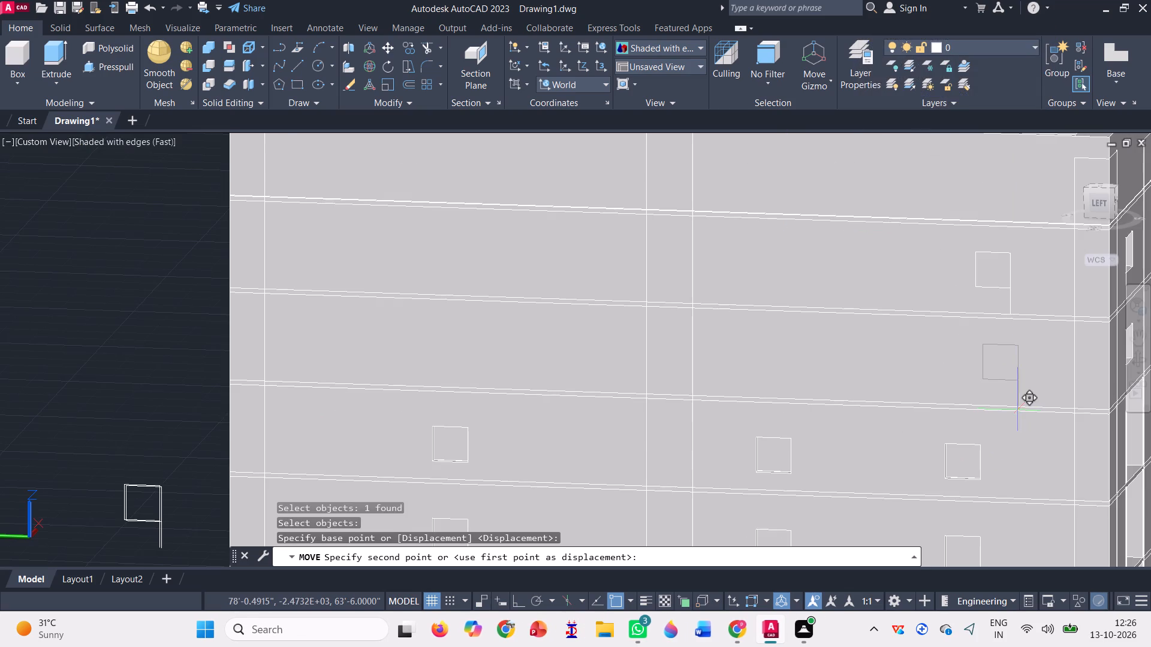
scroll(866, 316, "up", 3)
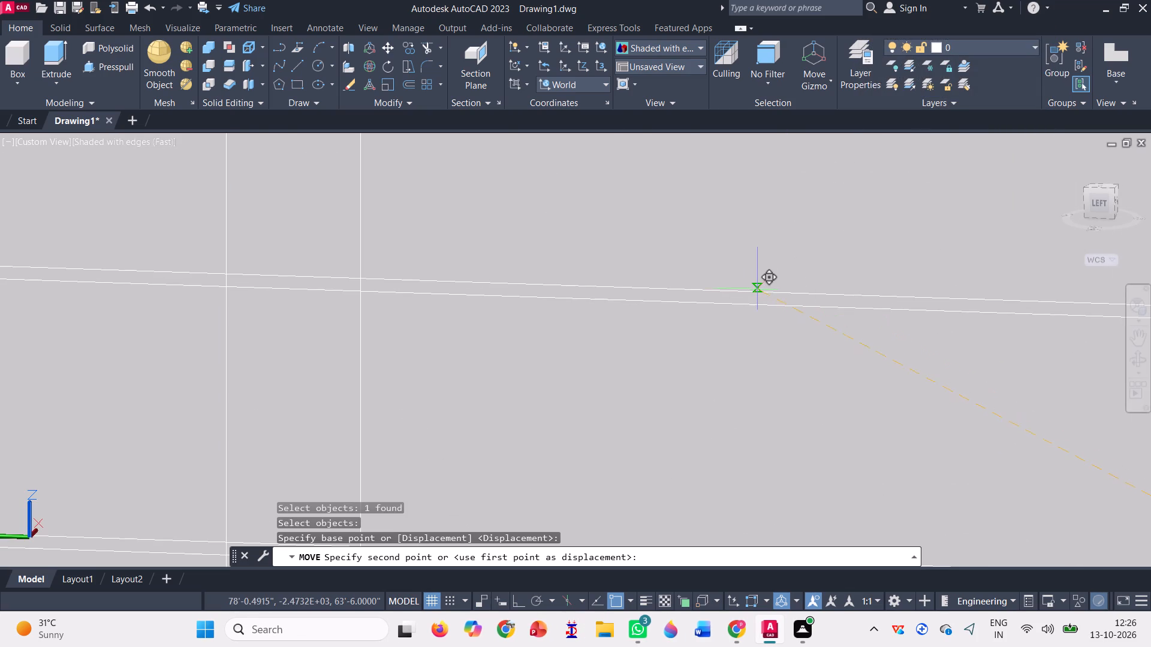
left_click(765, 291)
scroll(745, 333, "down", 2)
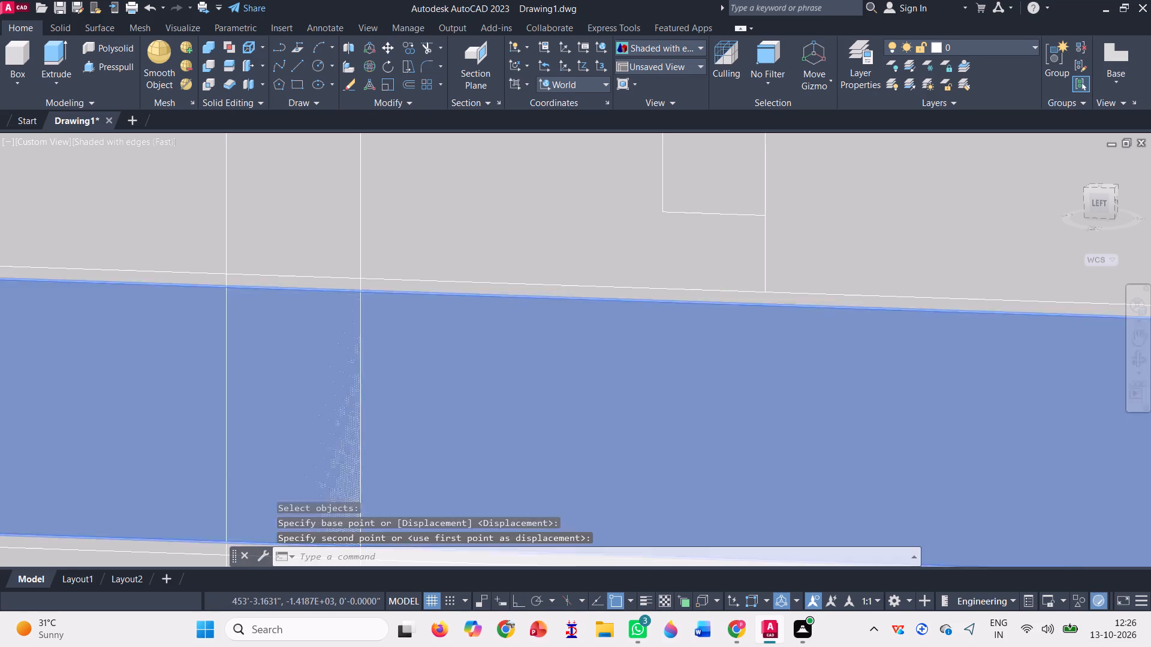
scroll(745, 333, "down", 1)
Copy the two top-storey window outlines straight down, with Ortho on, to the next storey's floor line on the west face.
left_click(411, 50)
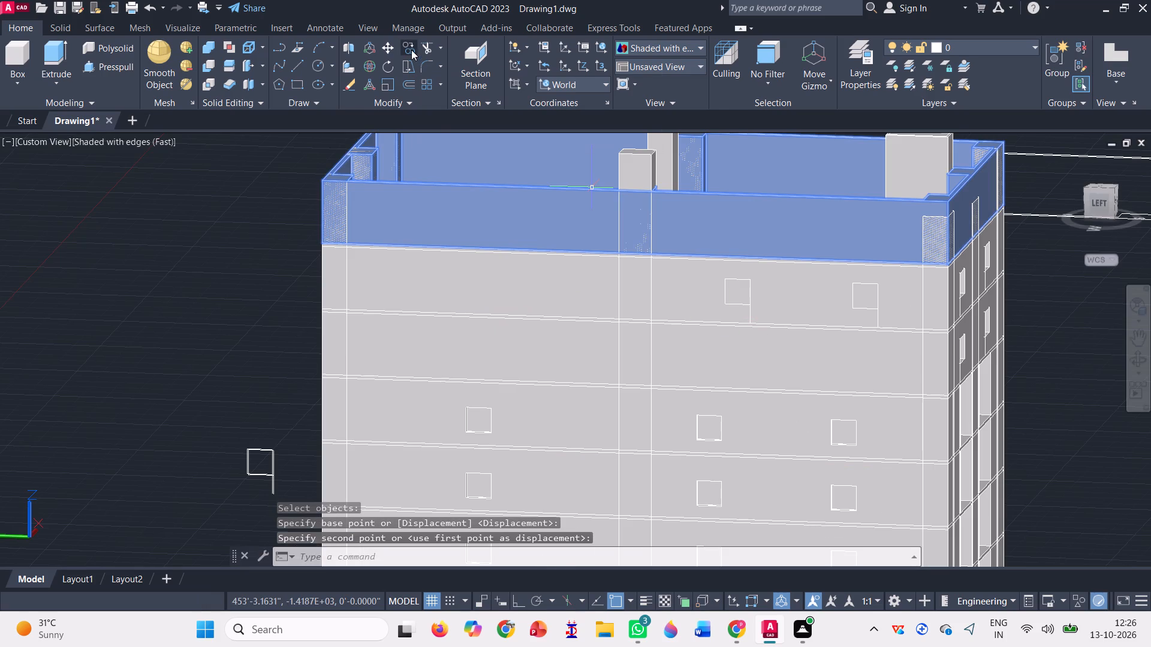
scroll(839, 294, "up", 3)
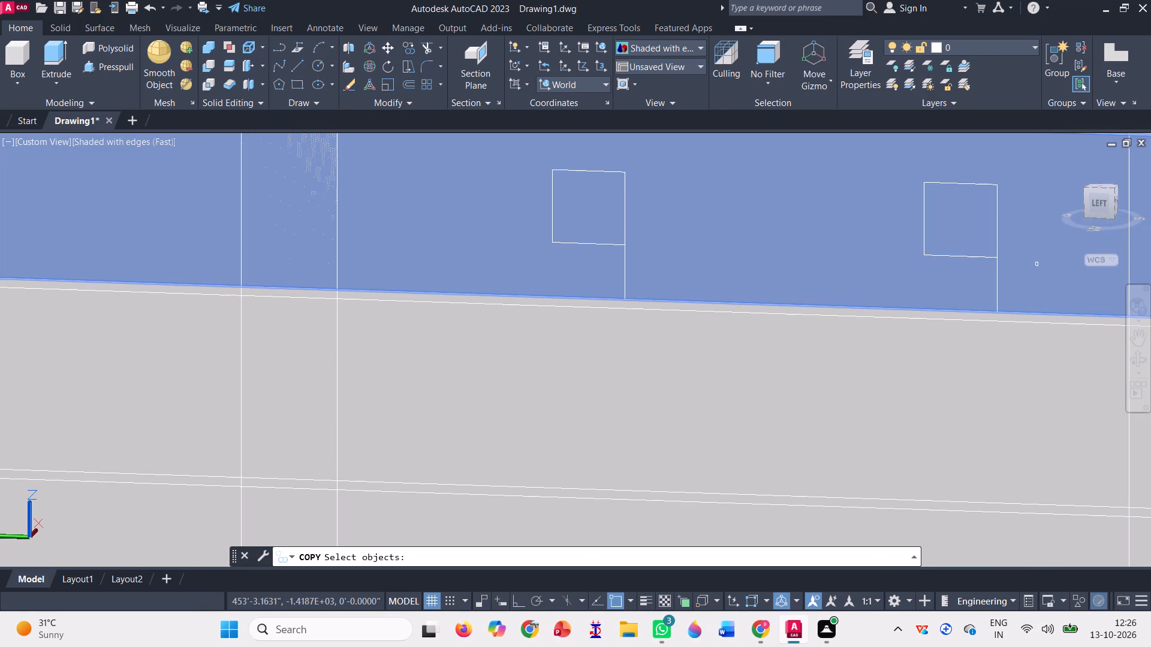
left_click(997, 295)
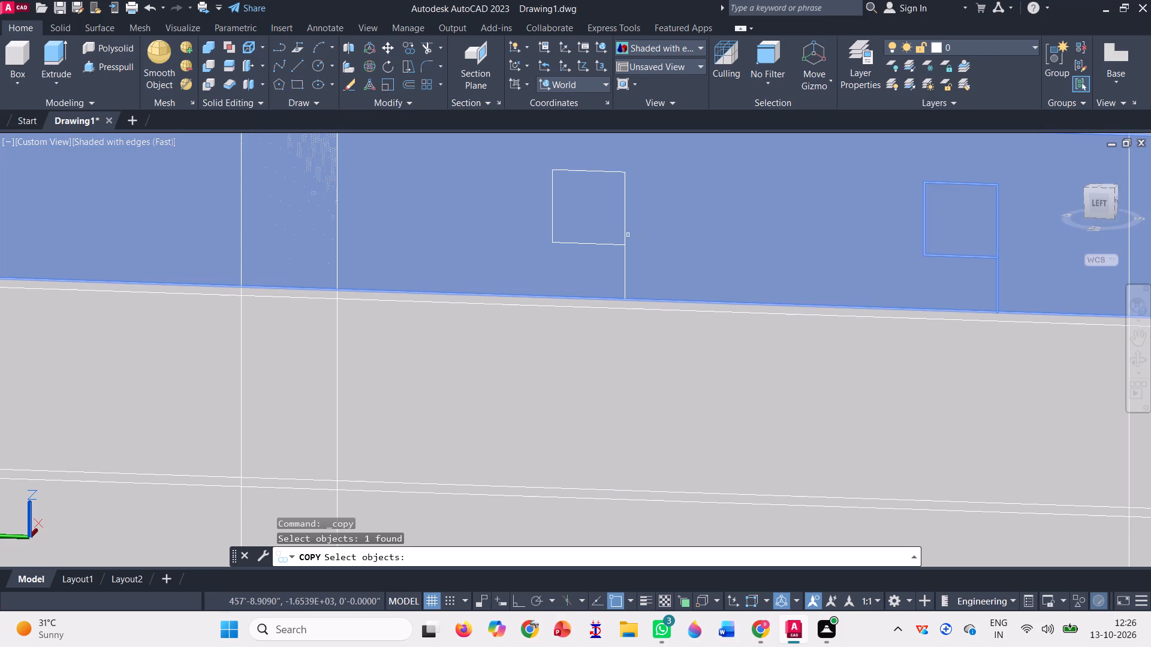
left_click(623, 231)
key("space")
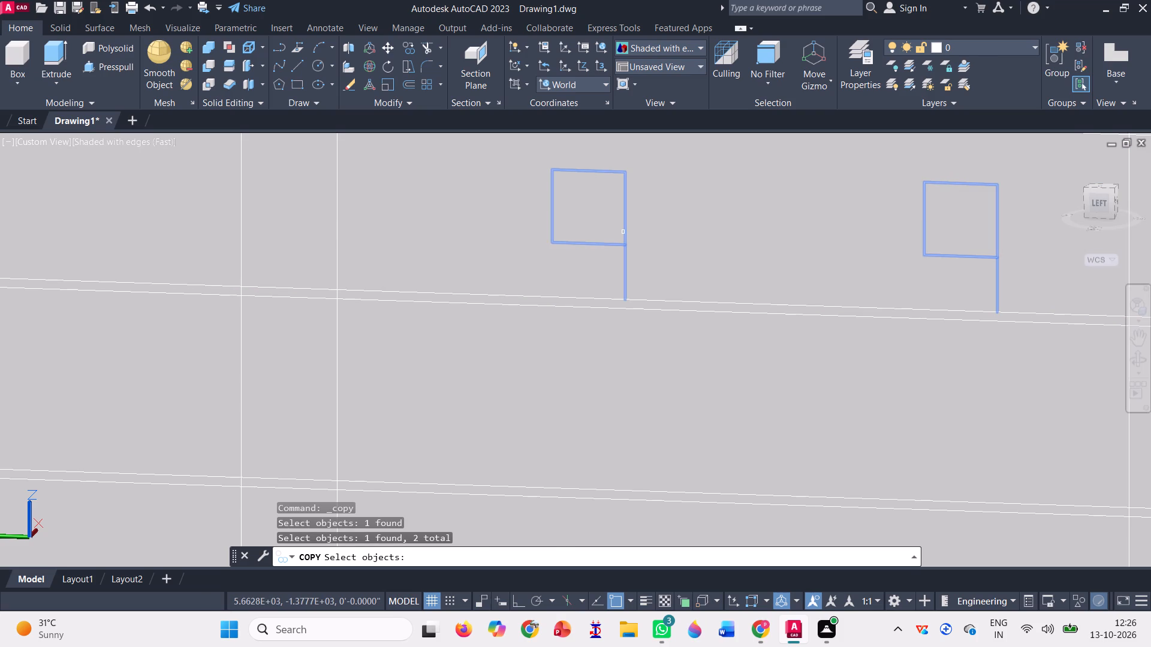
left_click(995, 310)
scroll(947, 240, "down", 2)
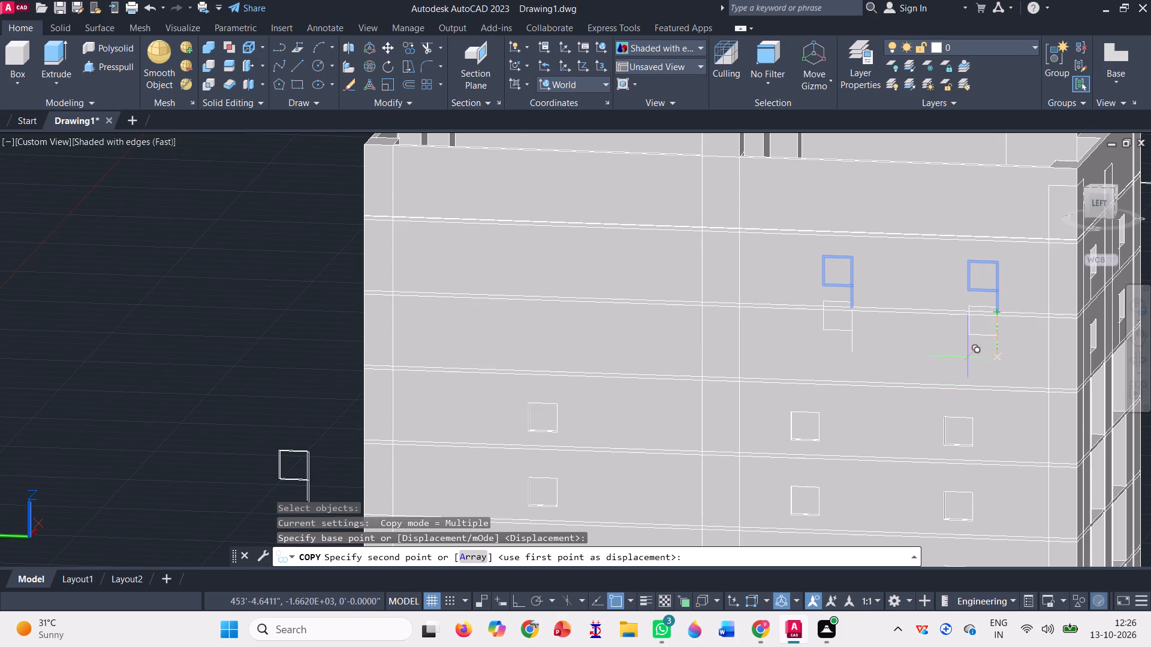
scroll(996, 407, "up", 2)
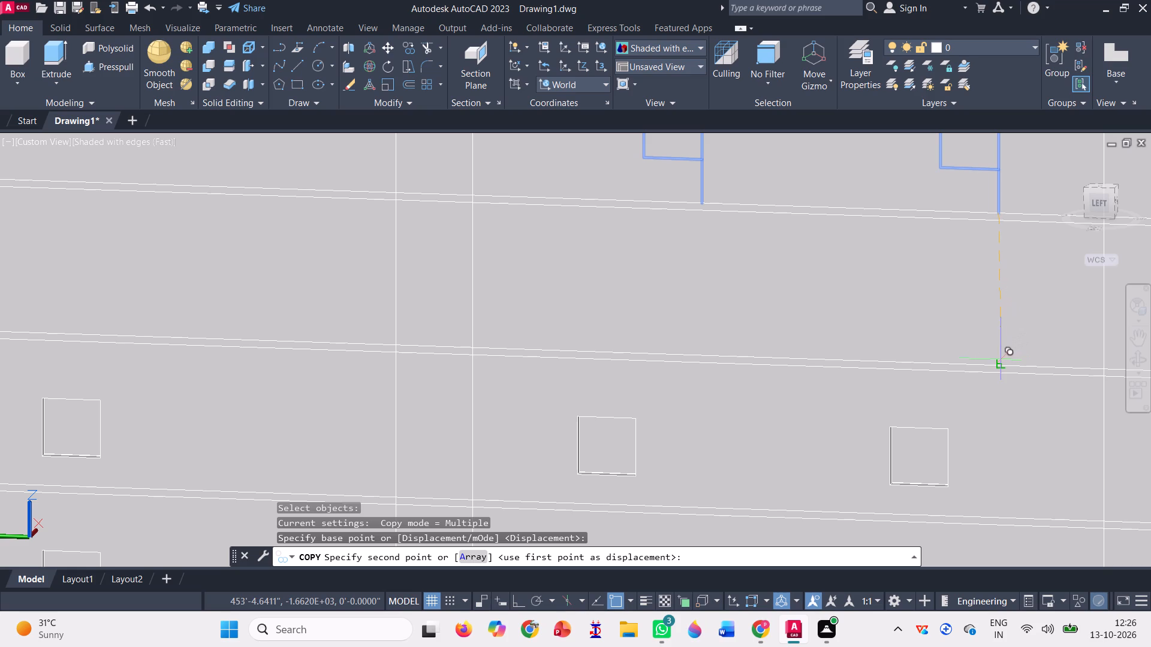
key("F8")
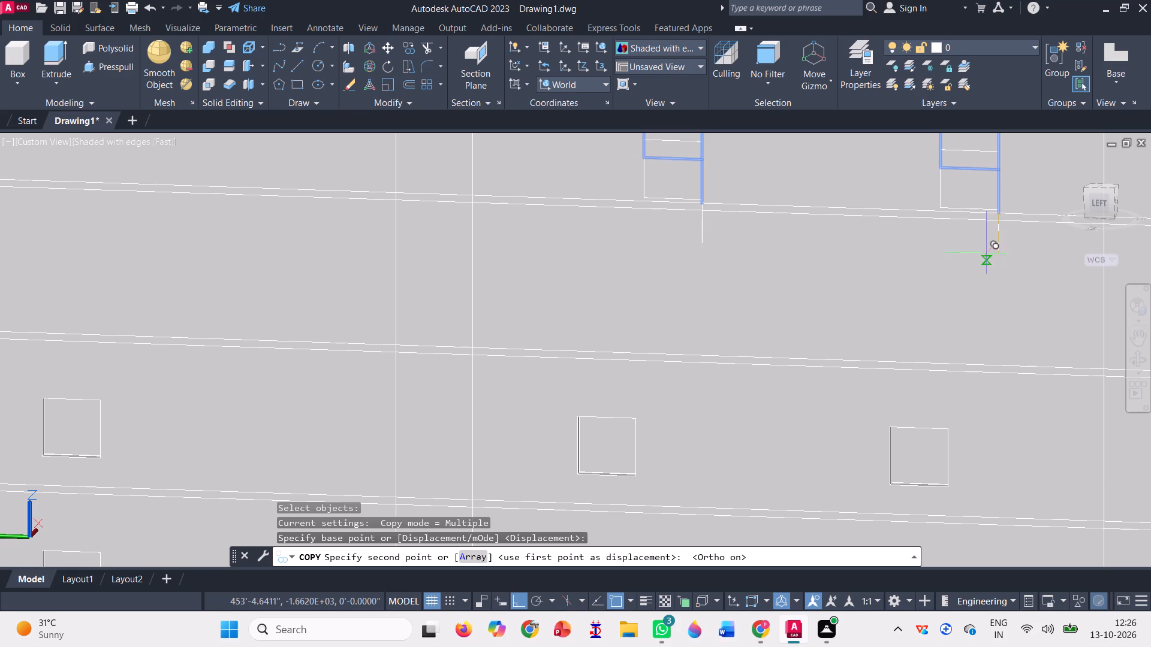
left_click(997, 366)
scroll(979, 345, "down", 2)
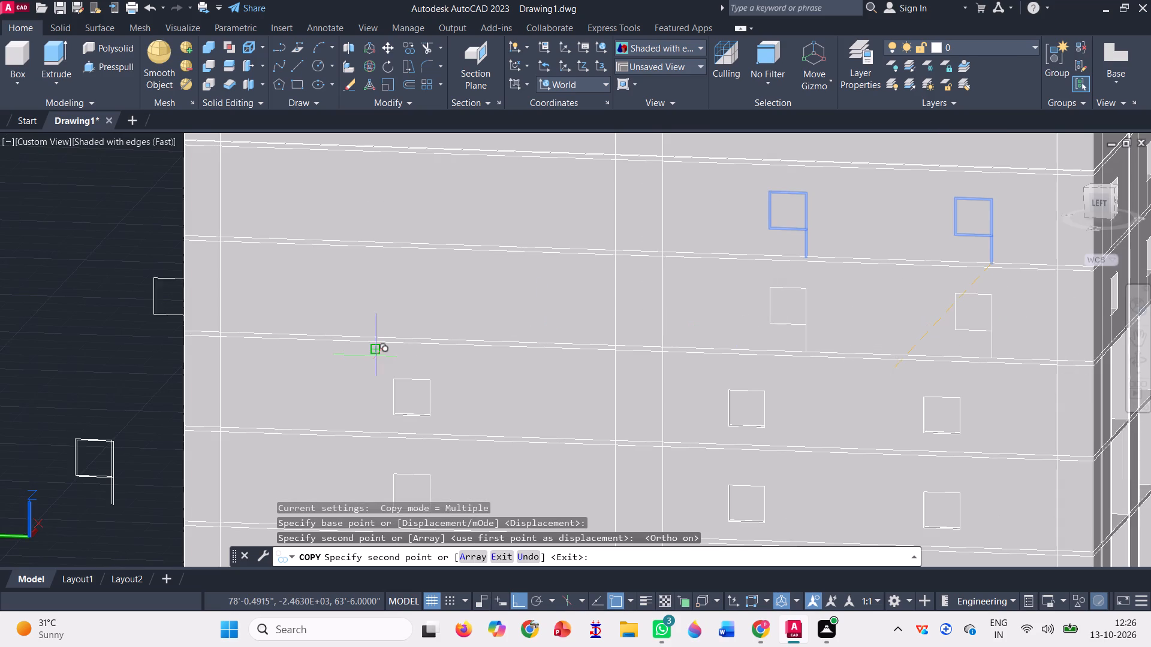
Copy the two top-storey window outlines horizontally along the floor line to the northern half of the west face.
left_click(507, 245)
scroll(507, 247, "down", 1)
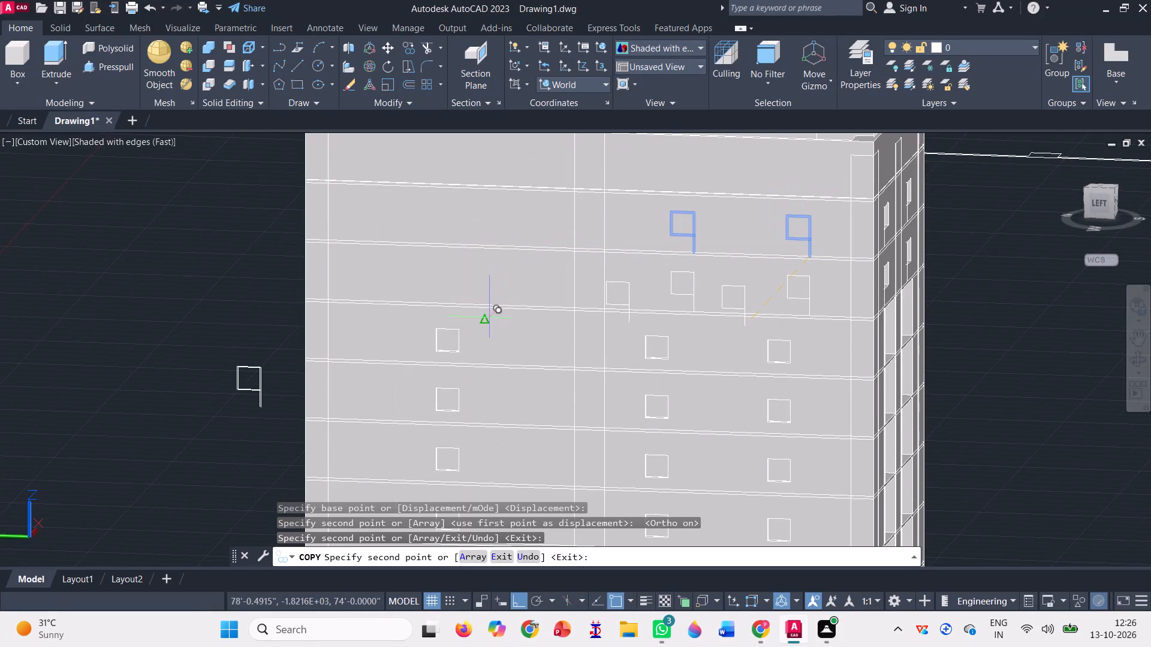
scroll(511, 224, "up", 1)
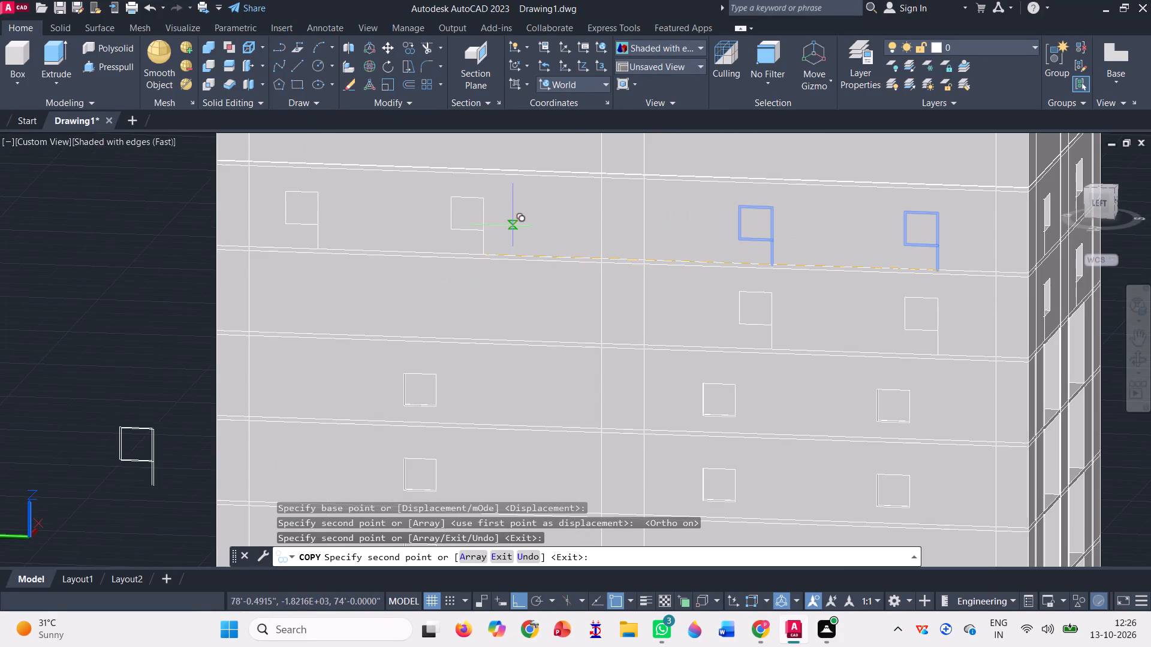
scroll(505, 250, "up", 2)
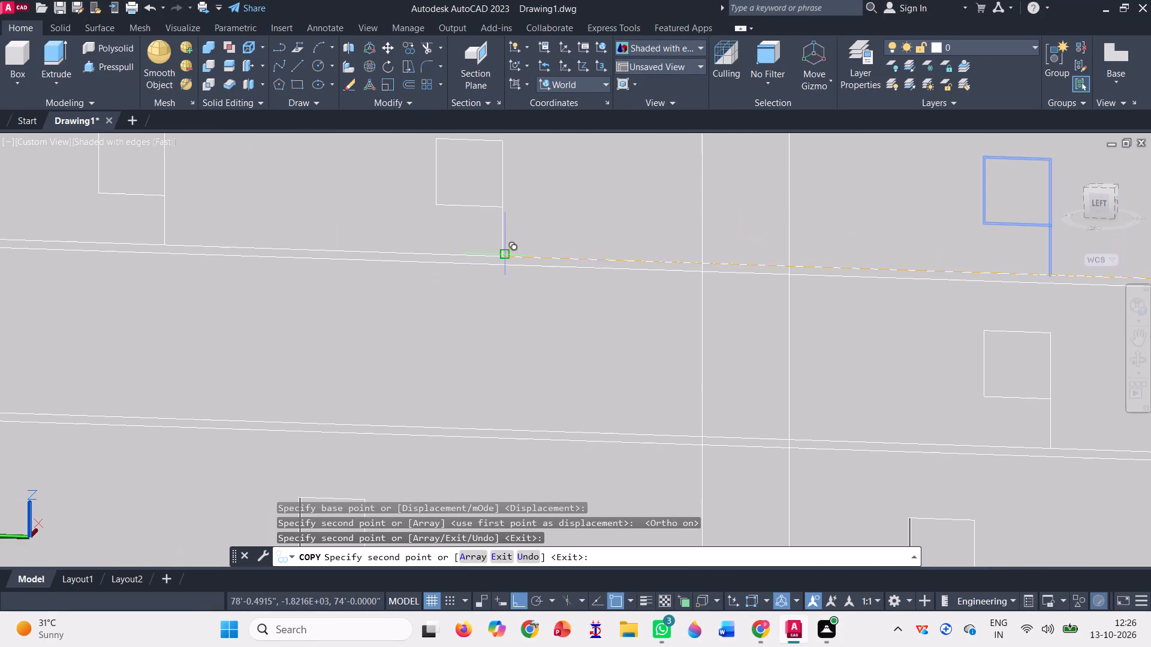
left_click(502, 255)
scroll(497, 256, "down", 3)
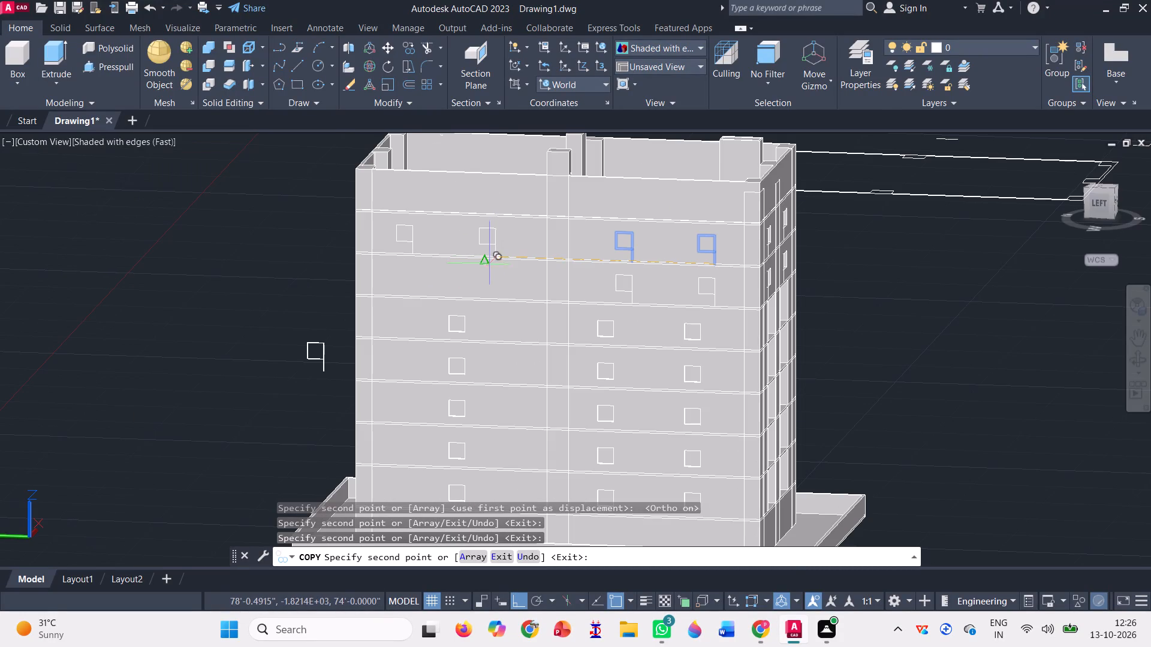
scroll(492, 260, "up", 10)
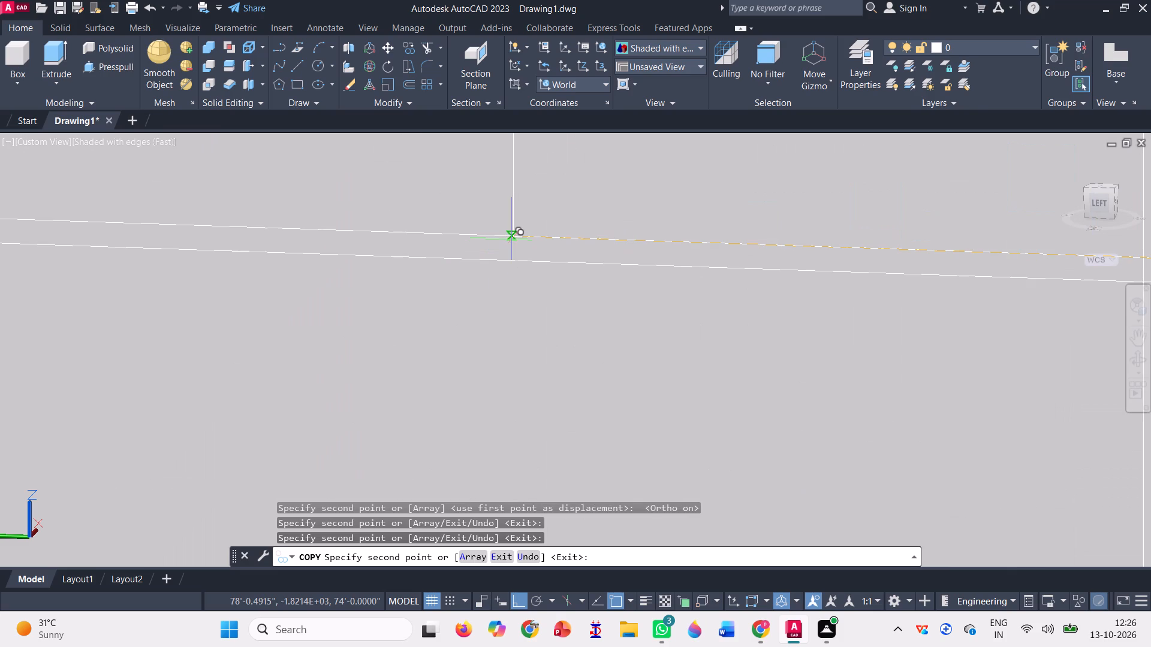
left_click(513, 238)
scroll(510, 243, "down", 5)
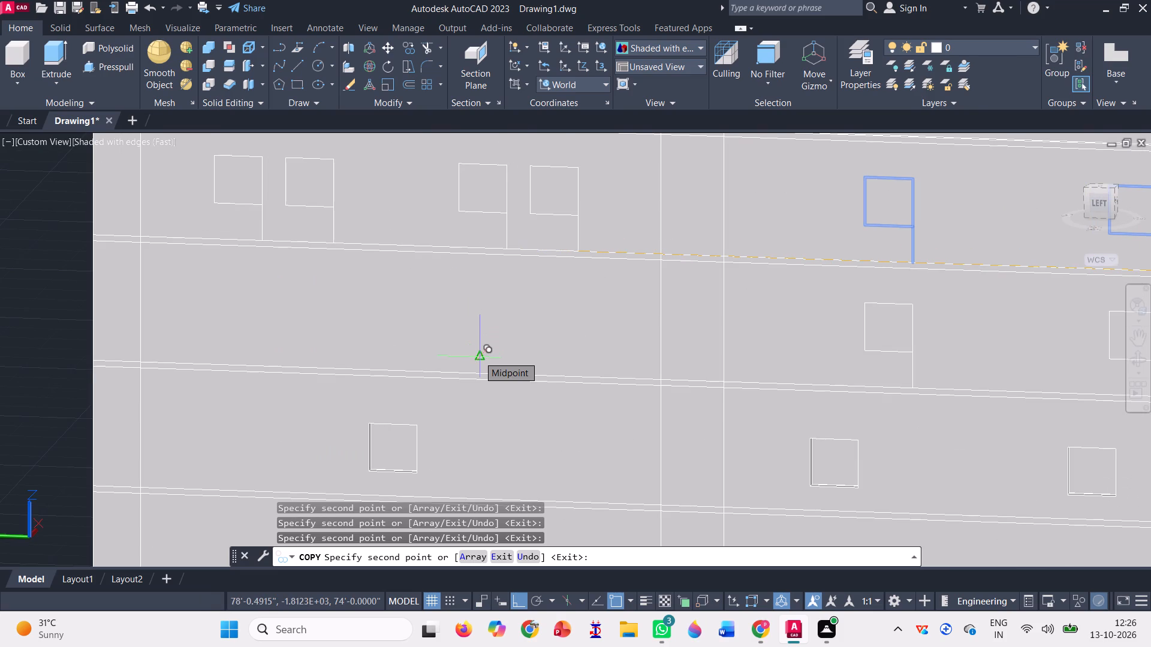
key("Escape")
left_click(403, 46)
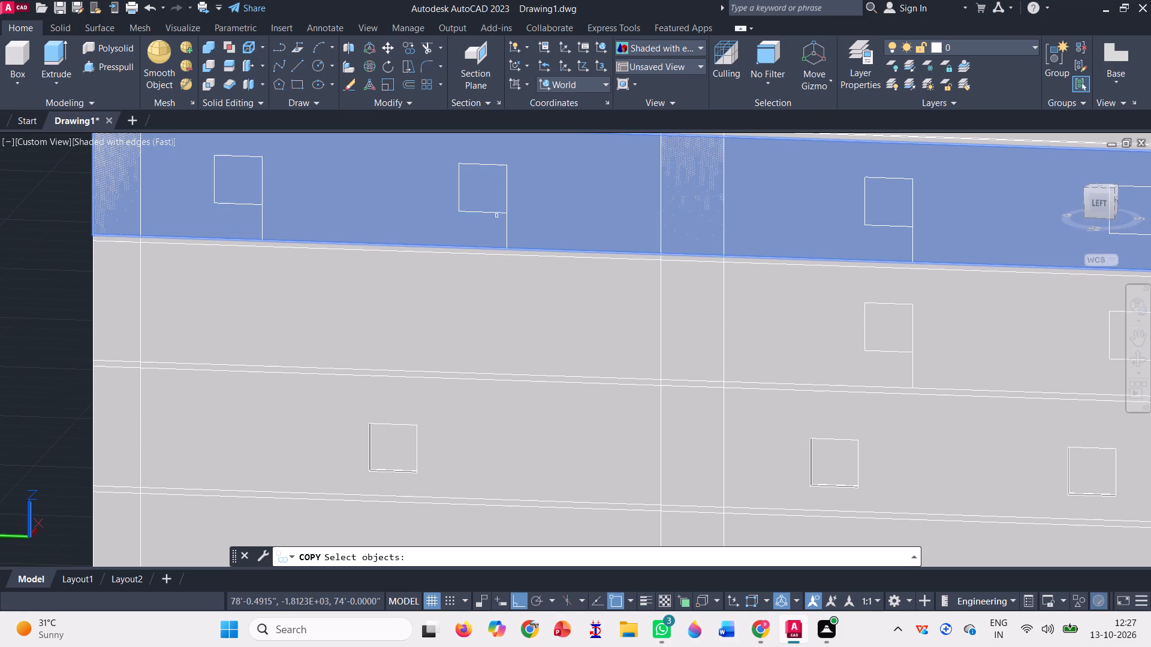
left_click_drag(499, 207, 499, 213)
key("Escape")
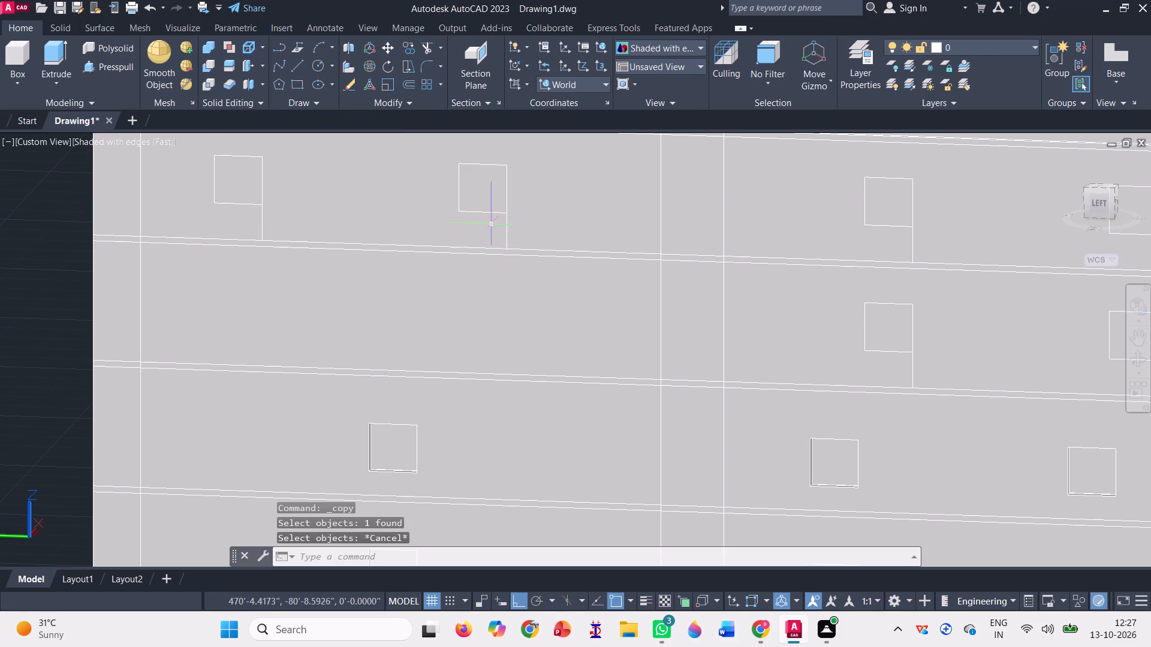
Copy the two northern top-storey window outlines straight down to the next storey's floor line on the west face.
left_click(406, 44)
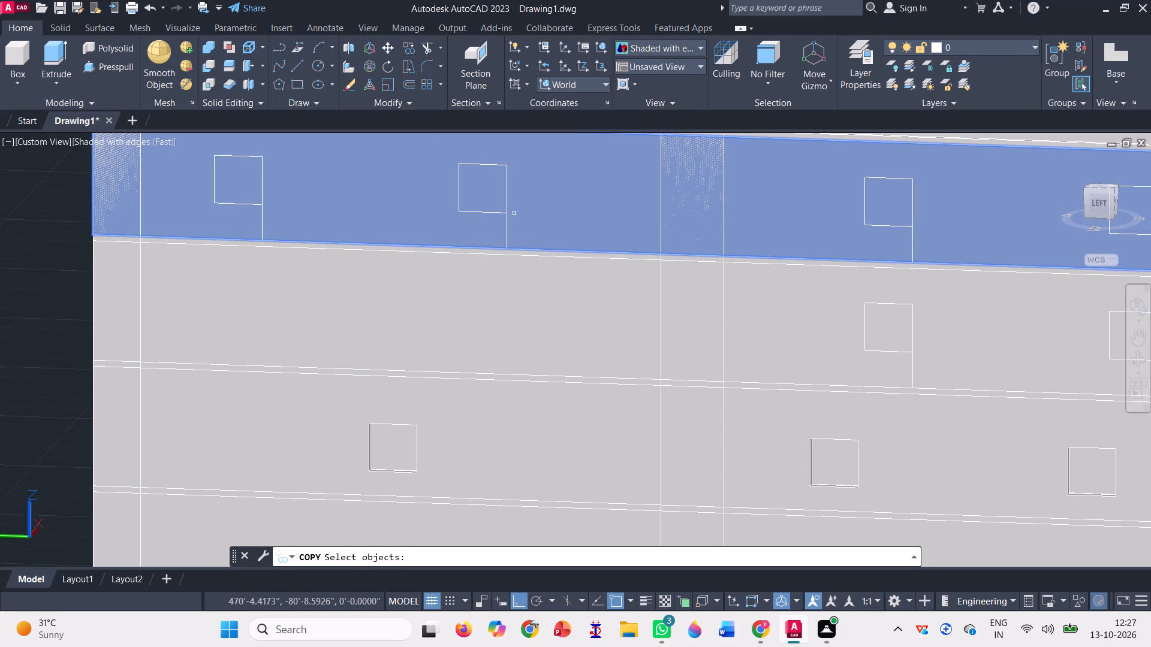
left_click(506, 212)
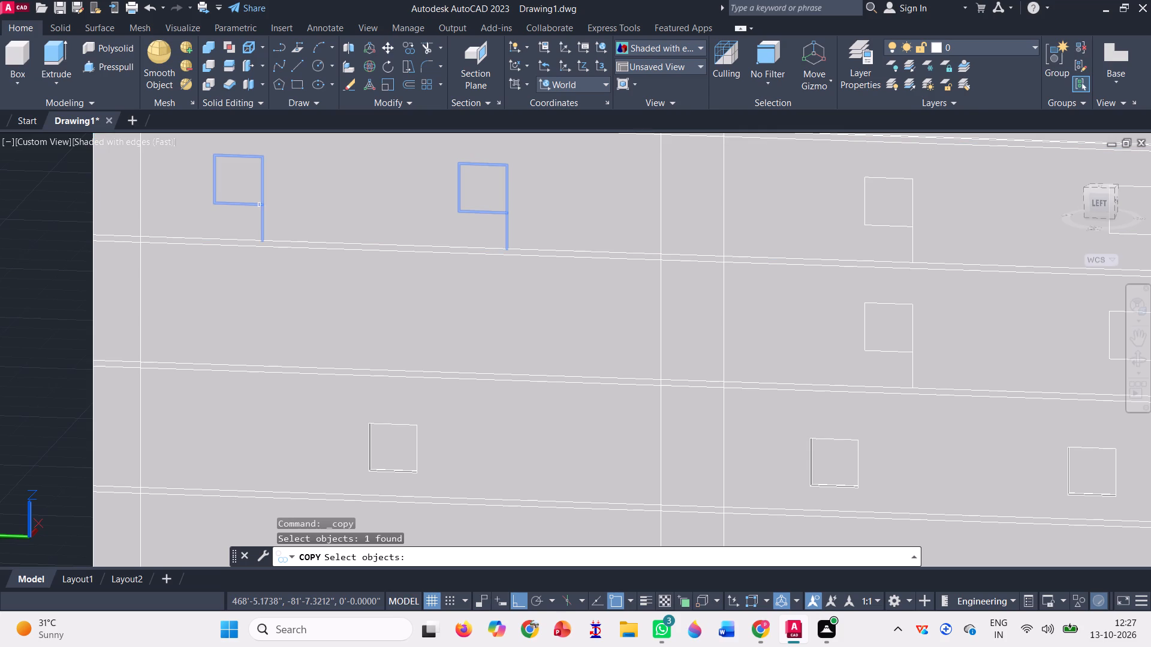
left_click(259, 204)
key("space")
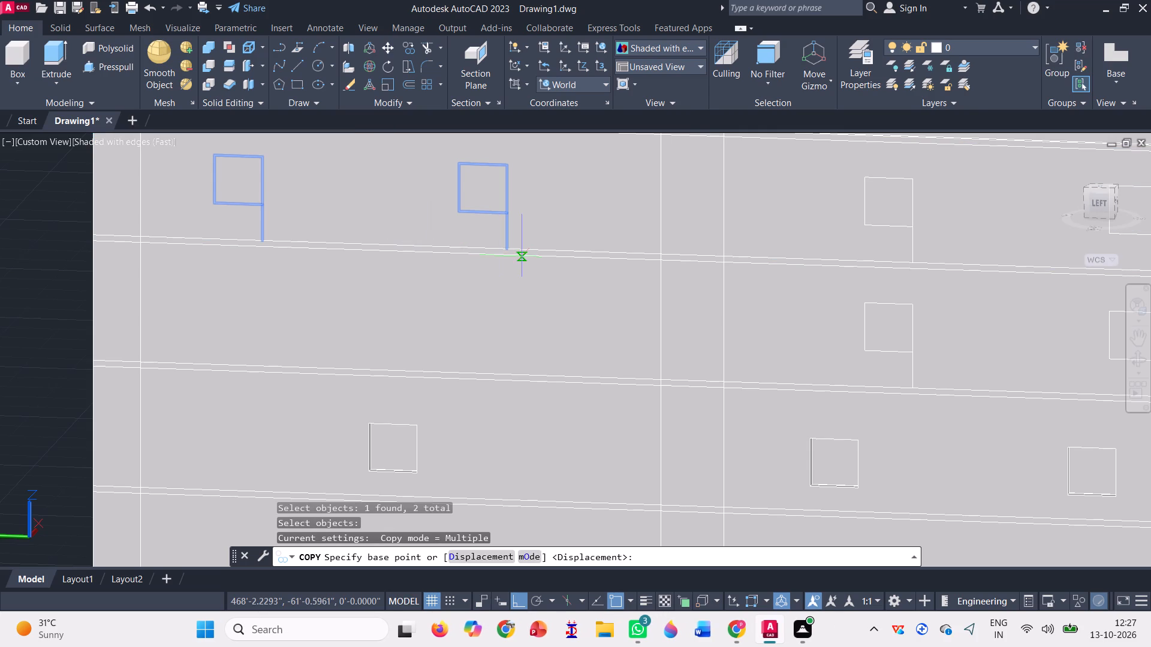
left_click(509, 246)
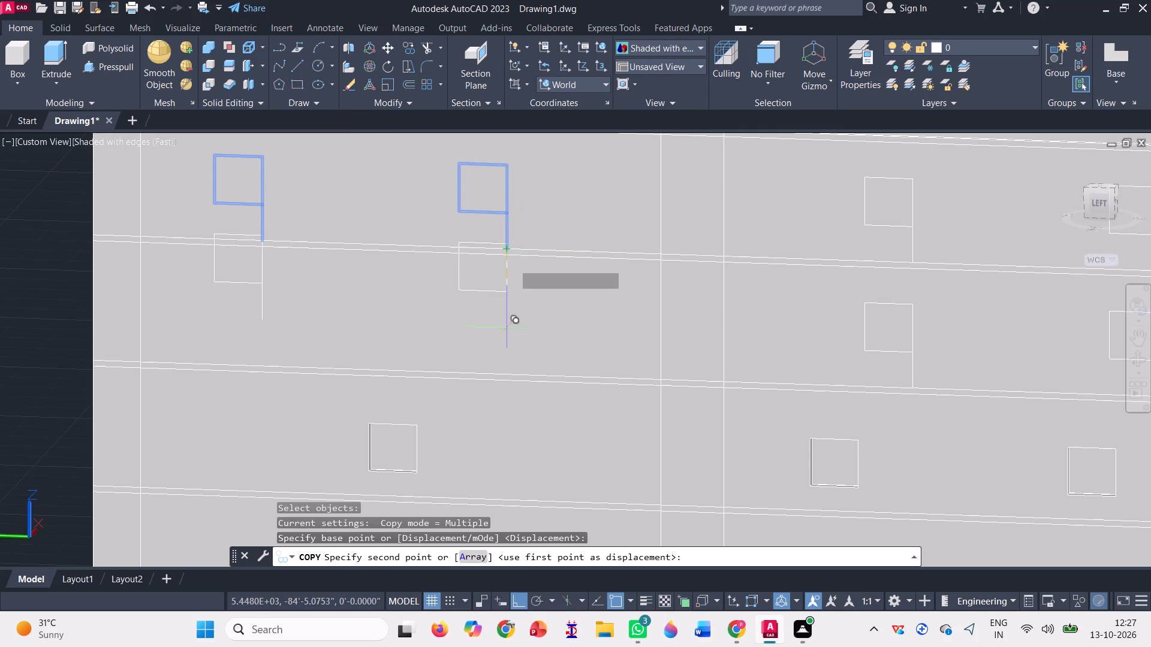
scroll(501, 375, "up", 7)
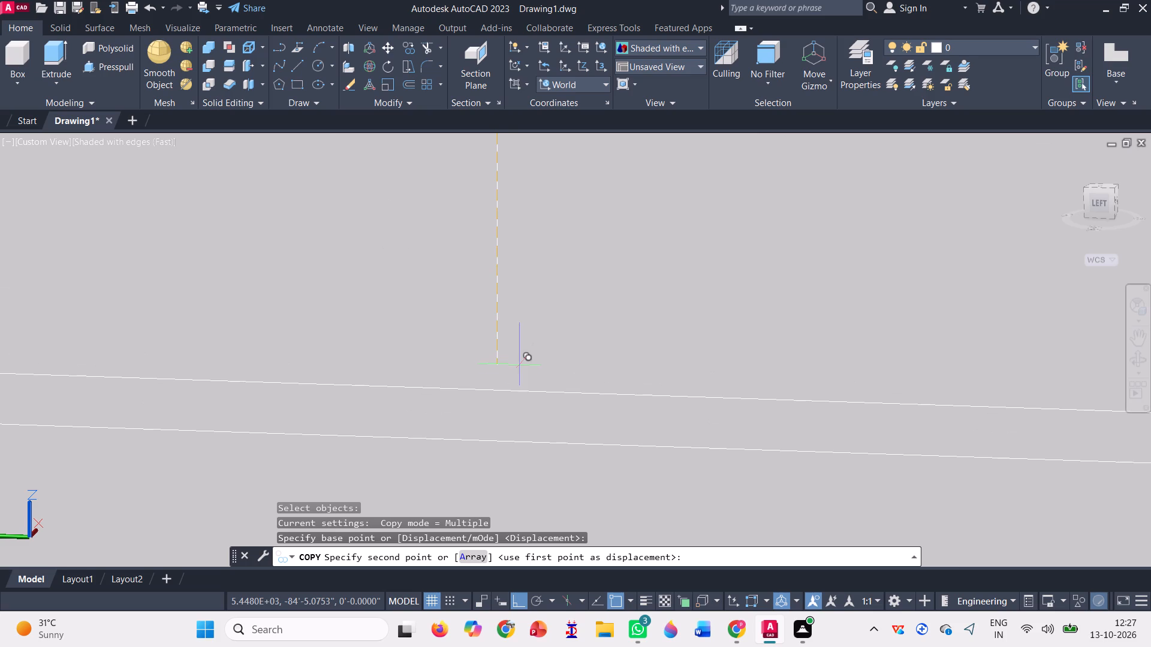
left_click(498, 386)
scroll(498, 387, "down", 5)
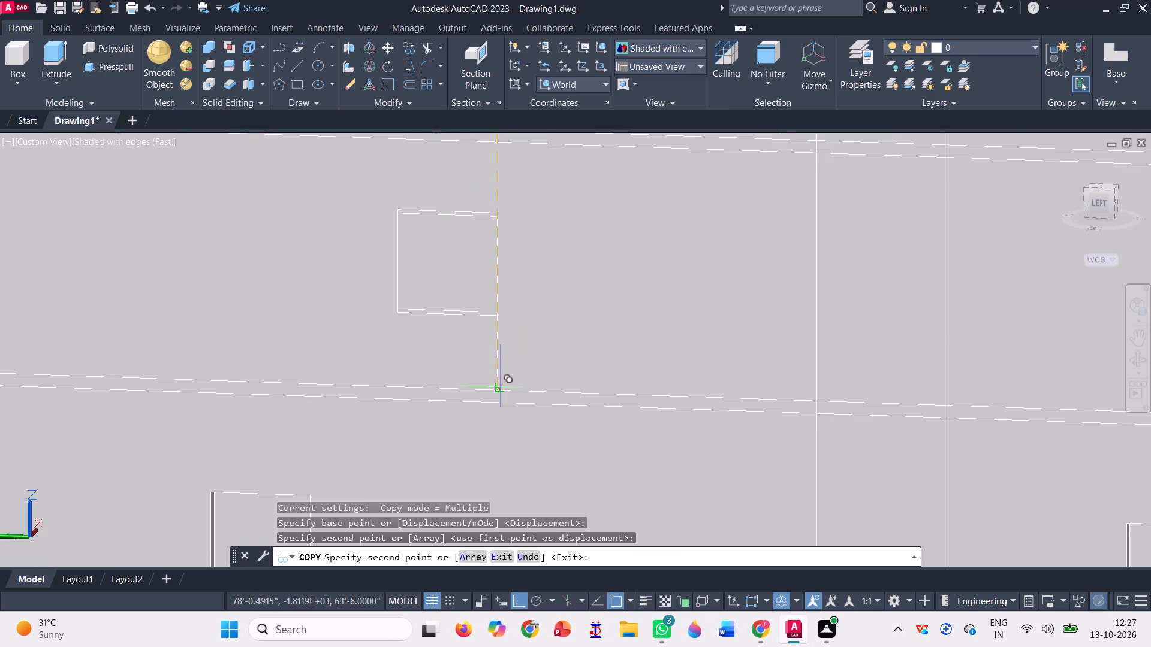
scroll(498, 387, "down", 1)
key("Escape")
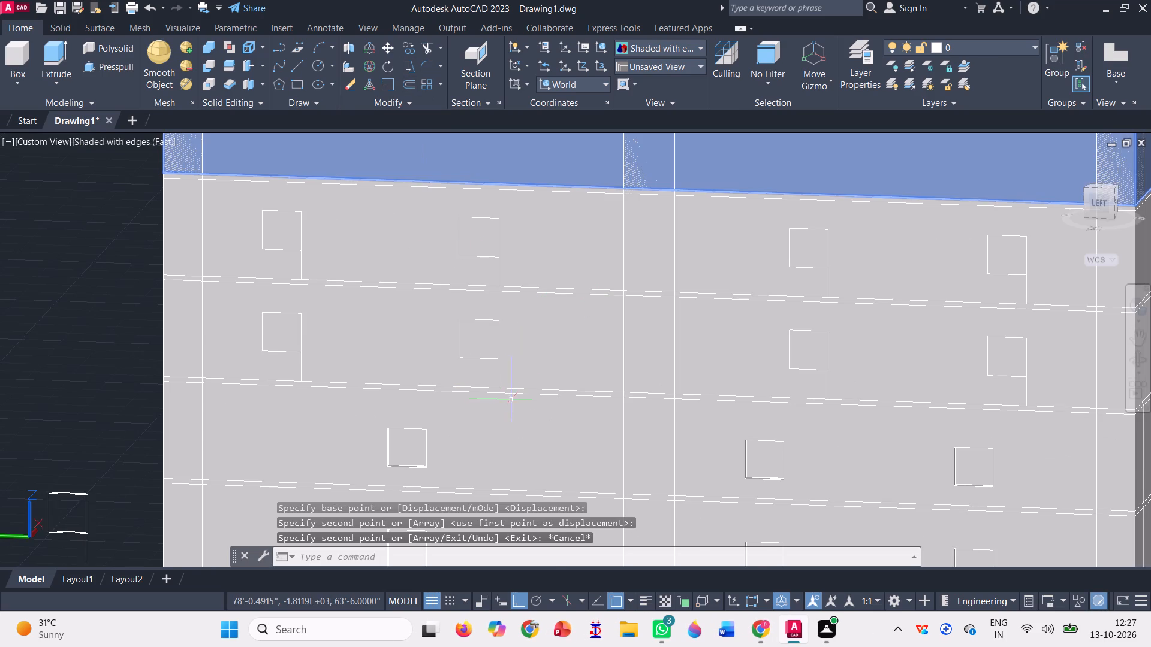
Press-pull the two top-storey window outlines on the west face's southern half into the wall to cut openings.
scroll(511, 399, "down", 2)
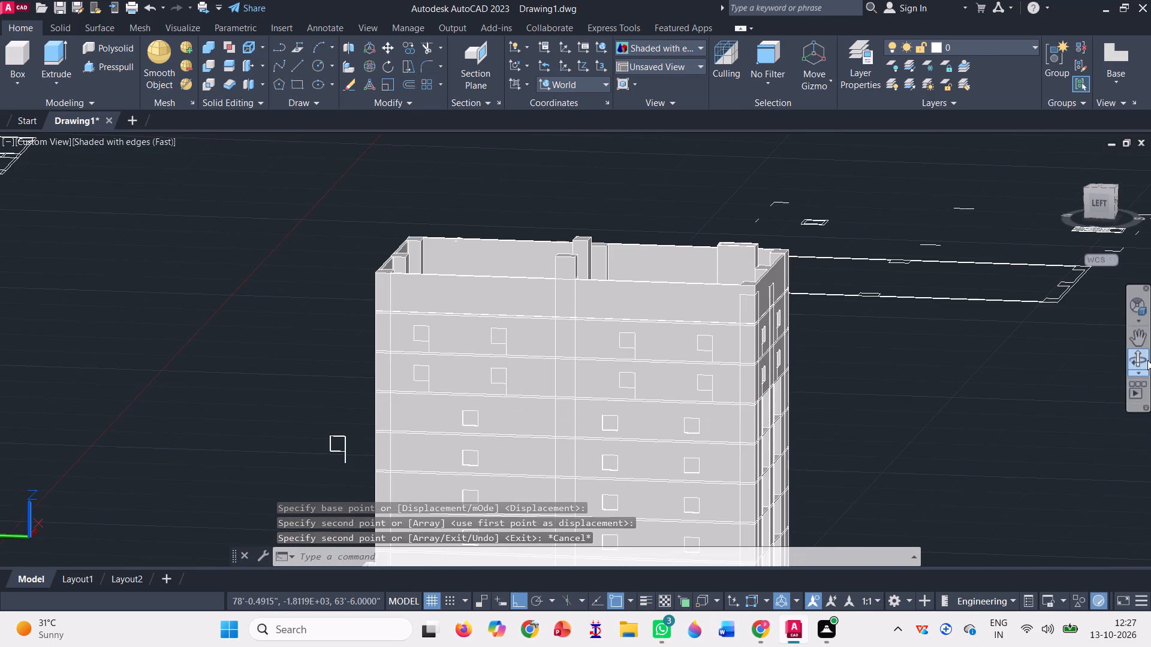
left_click(1144, 356)
left_click_drag(845, 434, 822, 434)
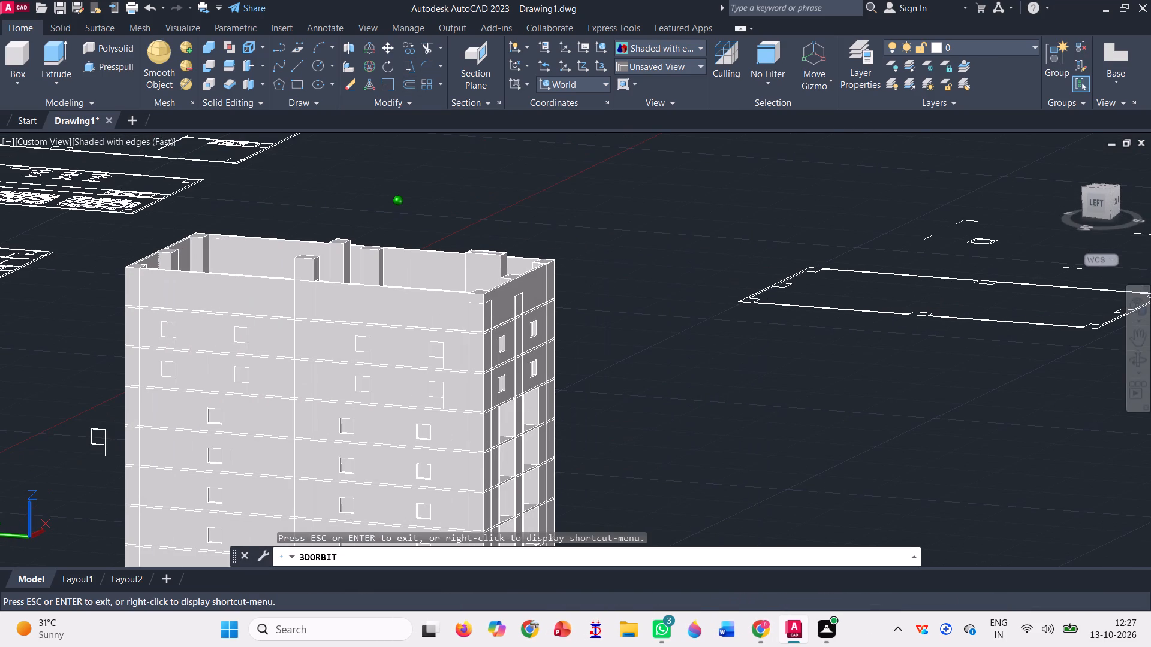
left_click_drag(678, 313, 664, 325)
scroll(442, 268, "down", 5)
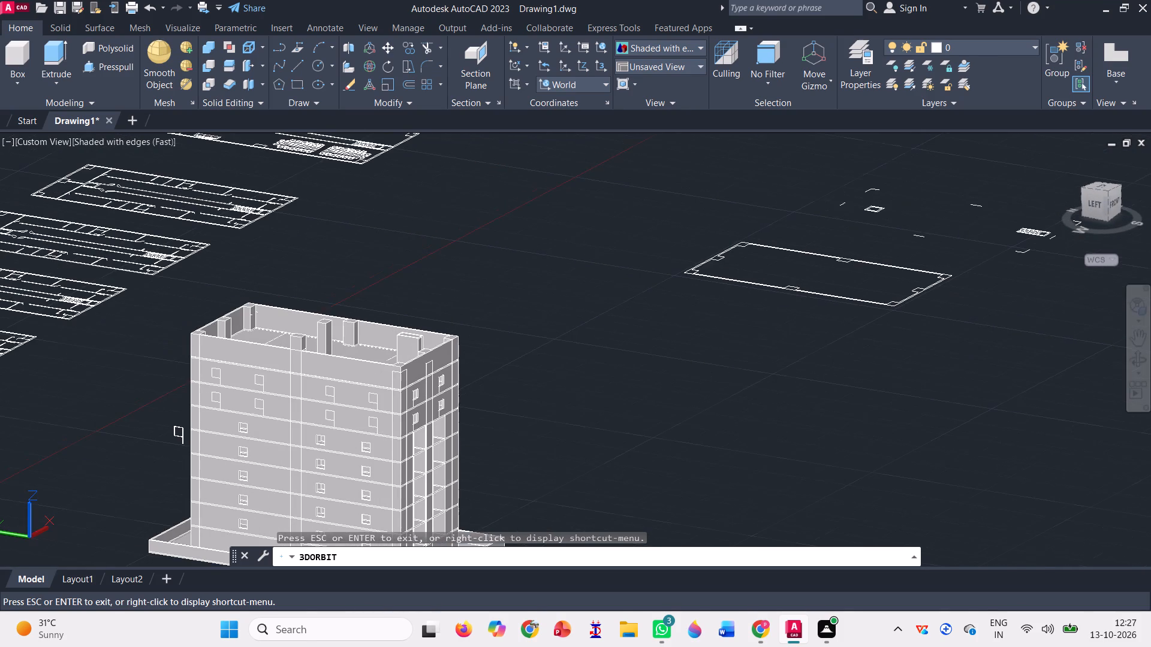
key("Escape")
left_click(90, 62)
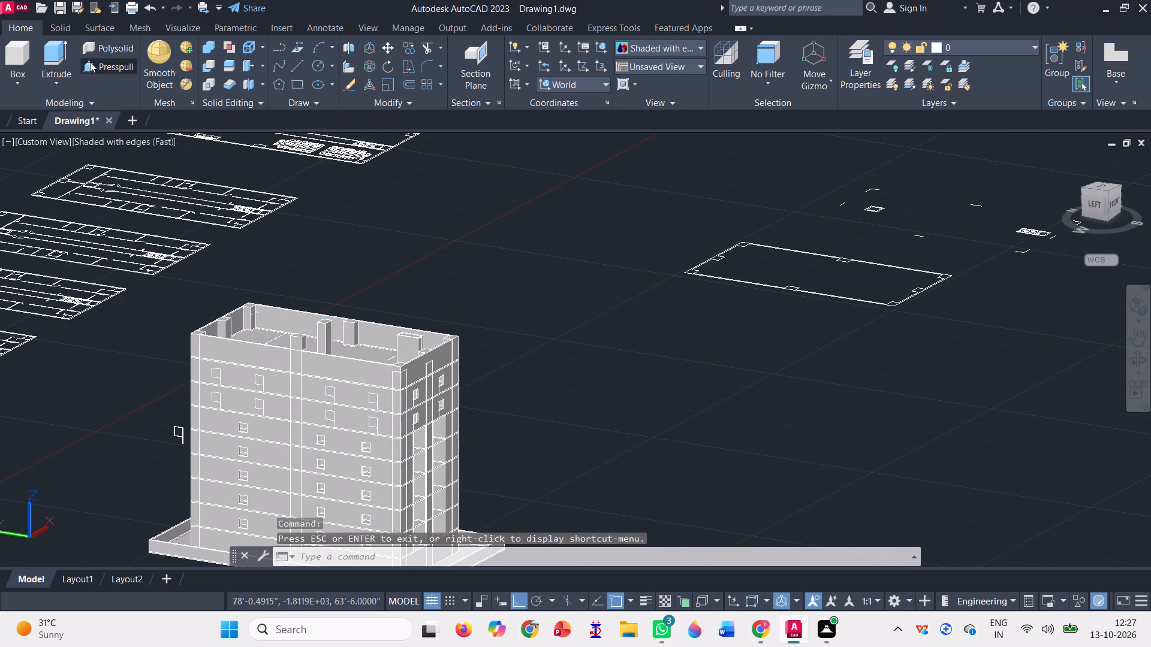
scroll(219, 377, "up", 2)
scroll(329, 355, "down", 2)
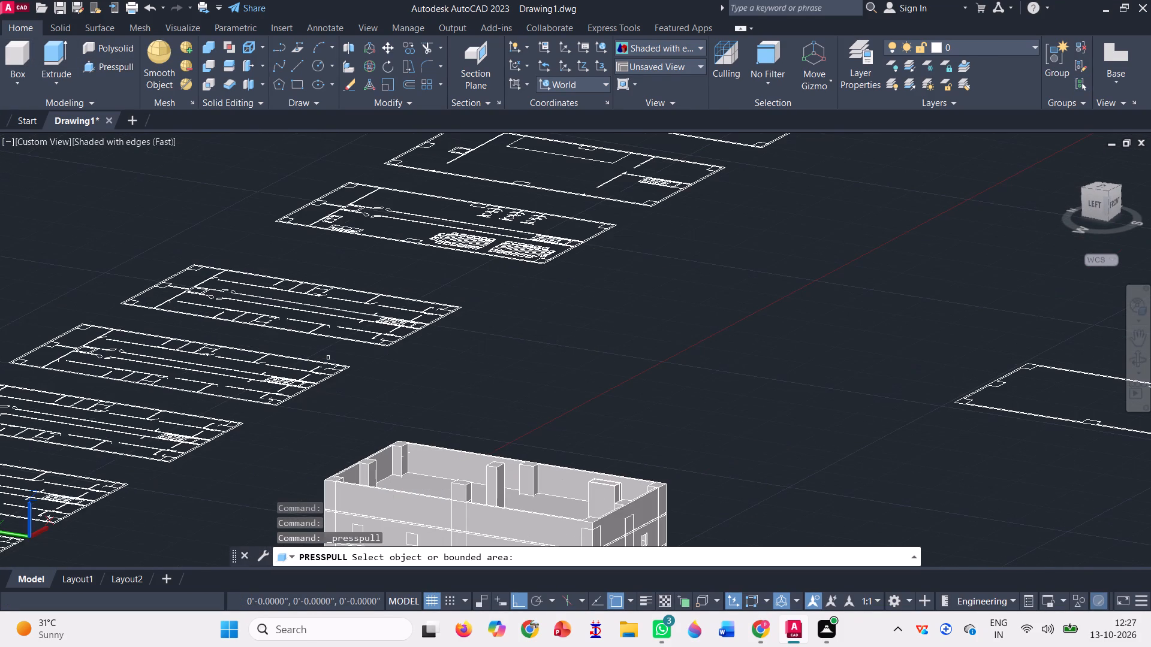
scroll(420, 385, "down", 2)
scroll(388, 522, "up", 3)
scroll(484, 388, "up", 2)
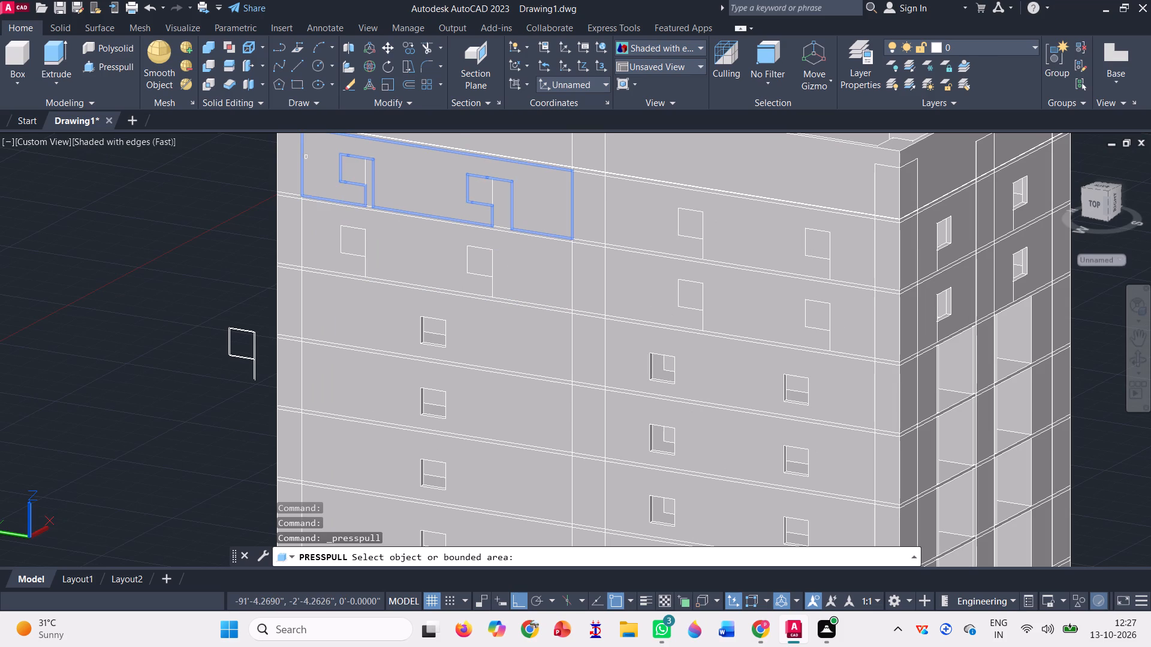
scroll(348, 172, "up", 3)
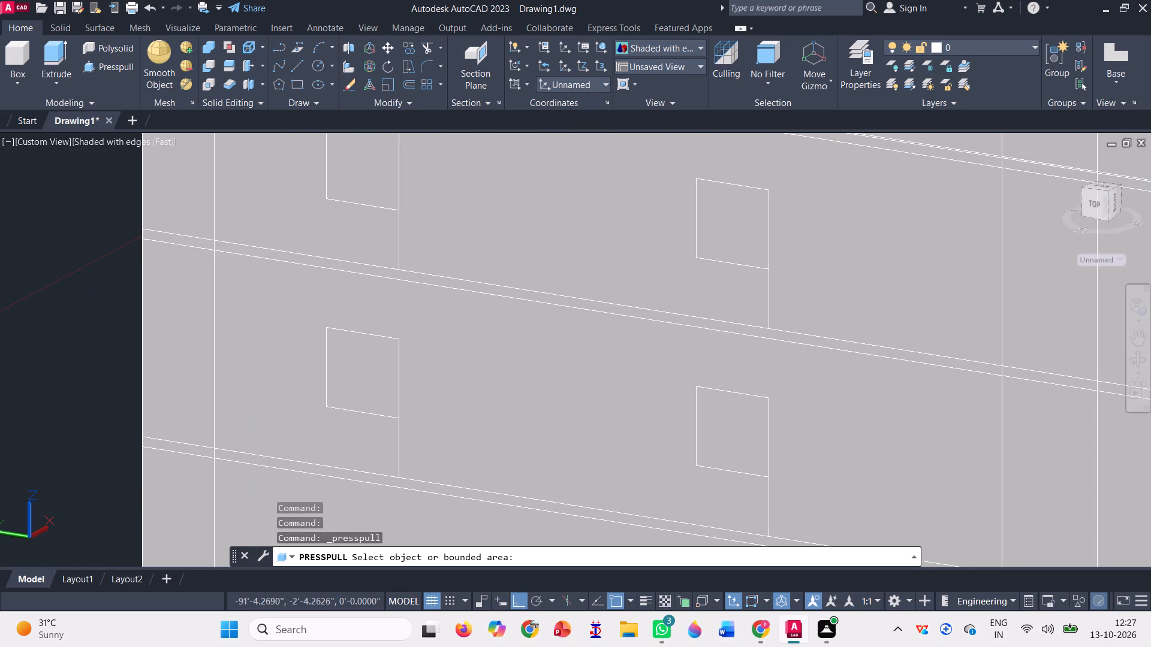
scroll(361, 187, "down", 2)
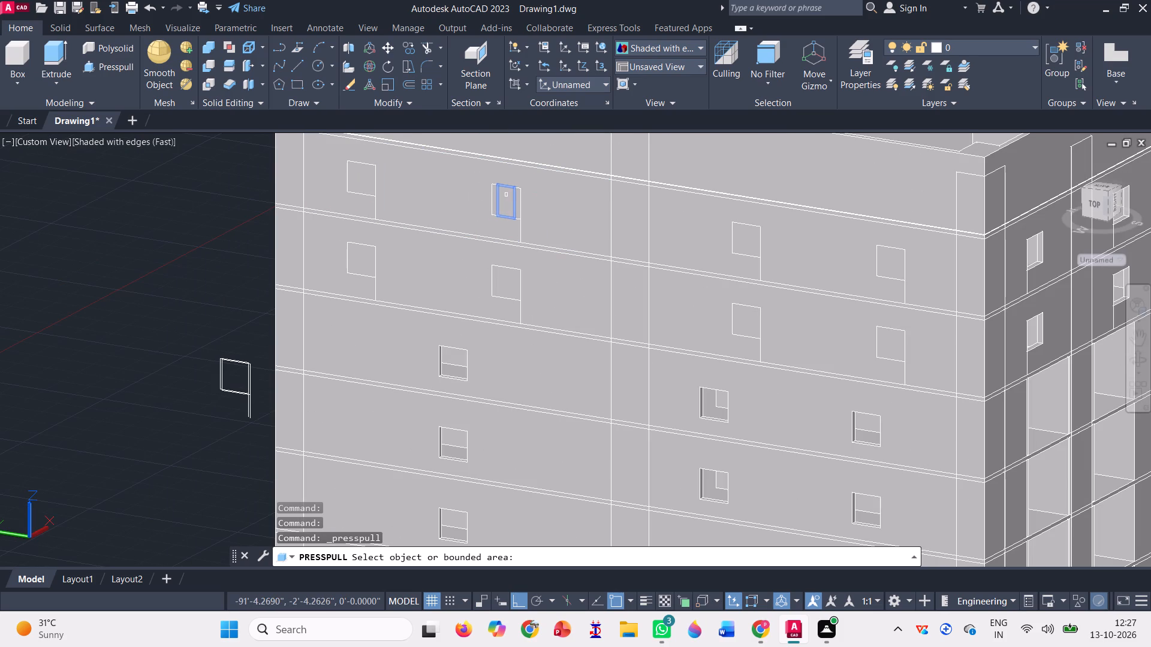
left_click(746, 244)
left_click(761, 231)
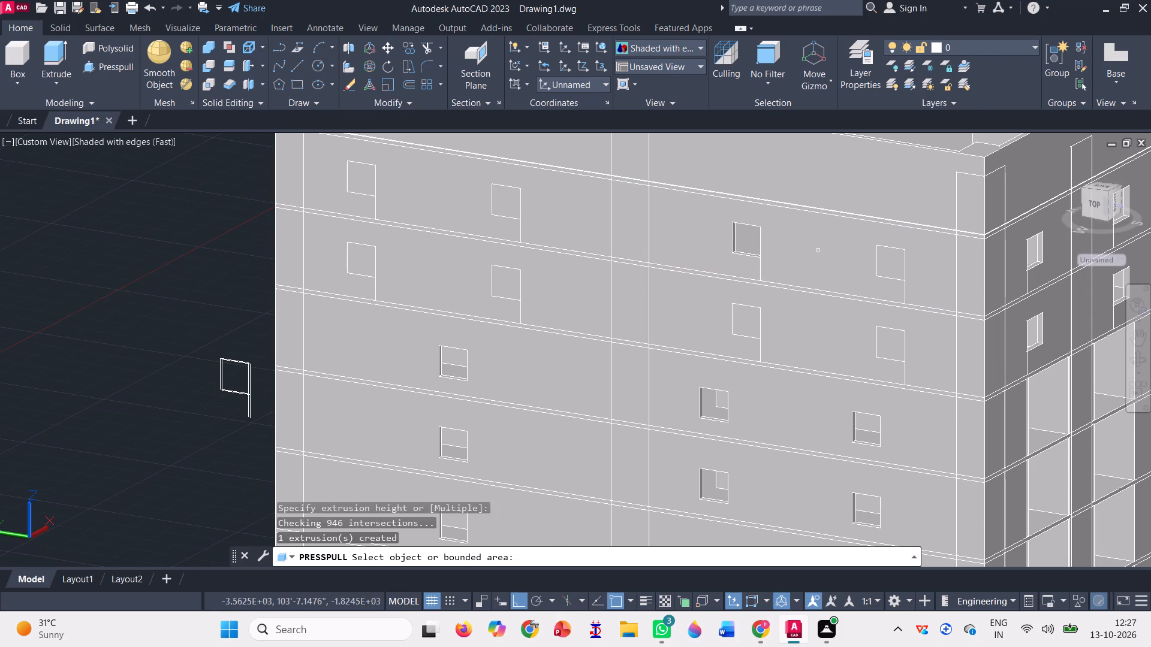
left_click(888, 260)
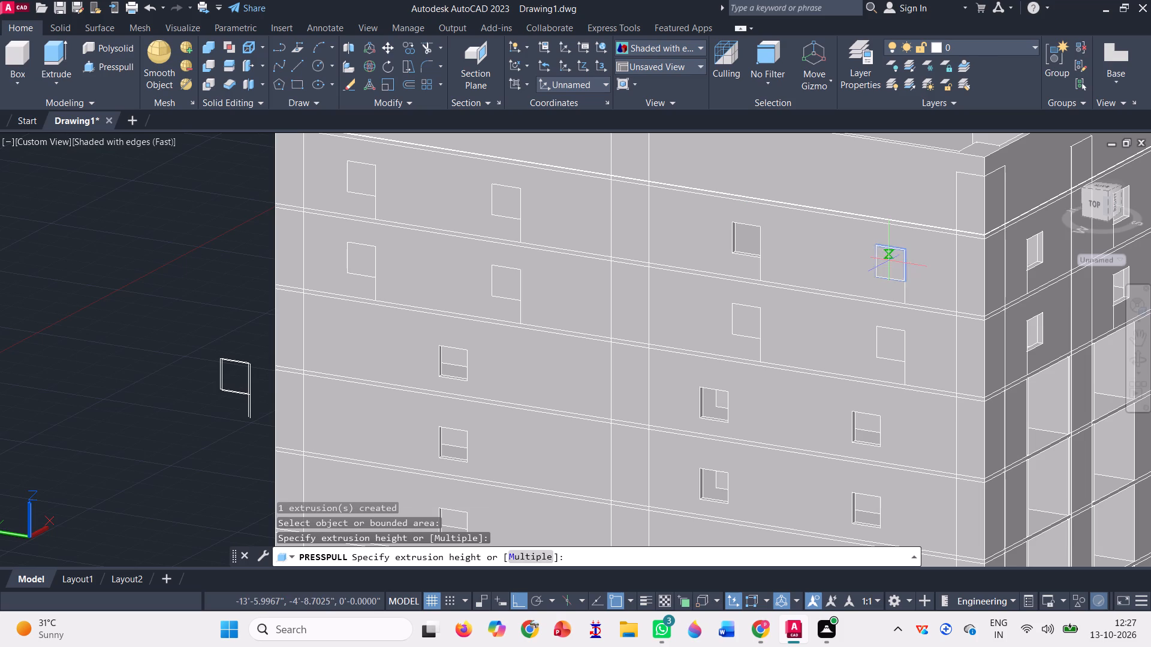
left_click(911, 247)
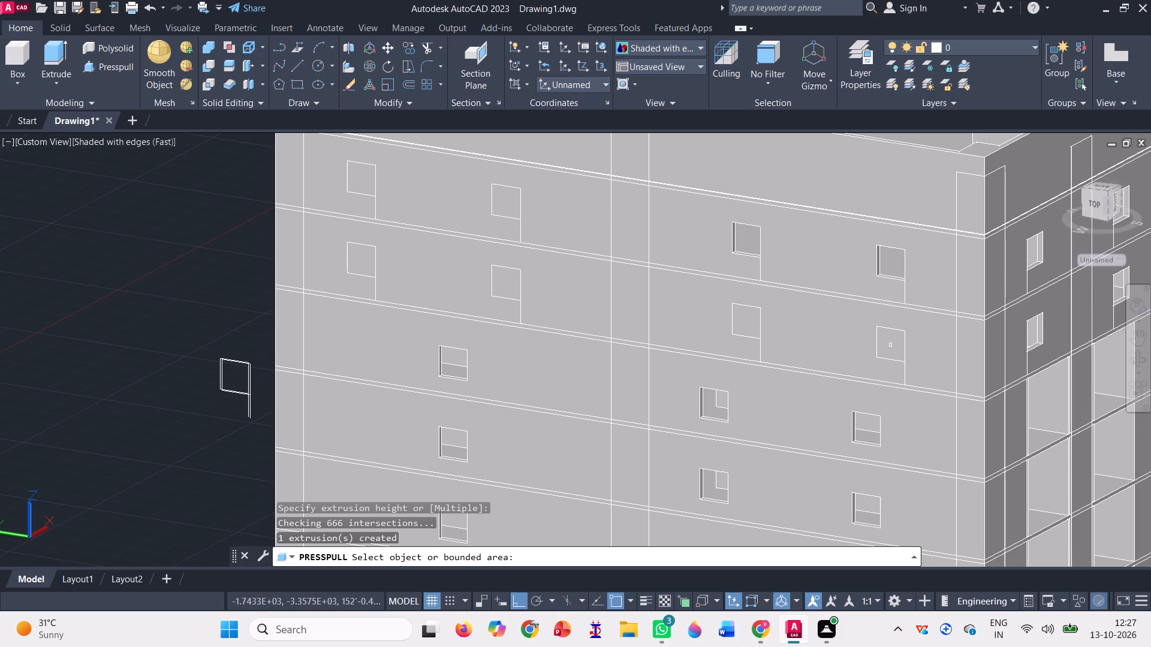
Press-pull the two window outlines one storey lower on the west face's southern half into the wall.
left_click(890, 345)
left_click(910, 321)
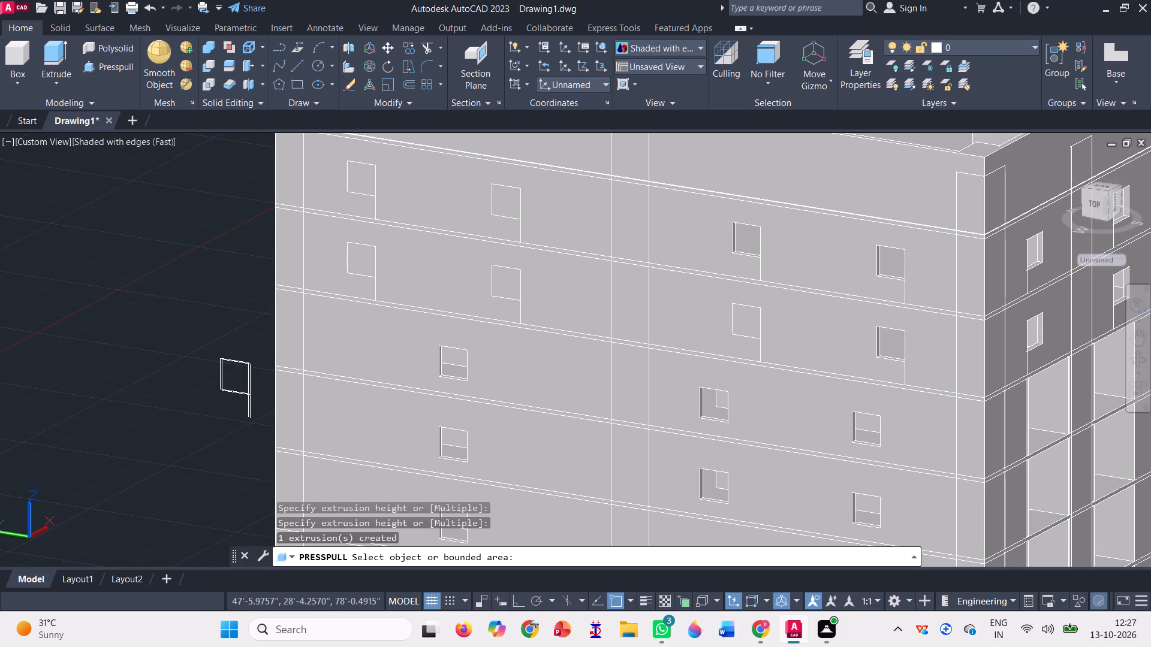
left_click(750, 321)
left_click(767, 285)
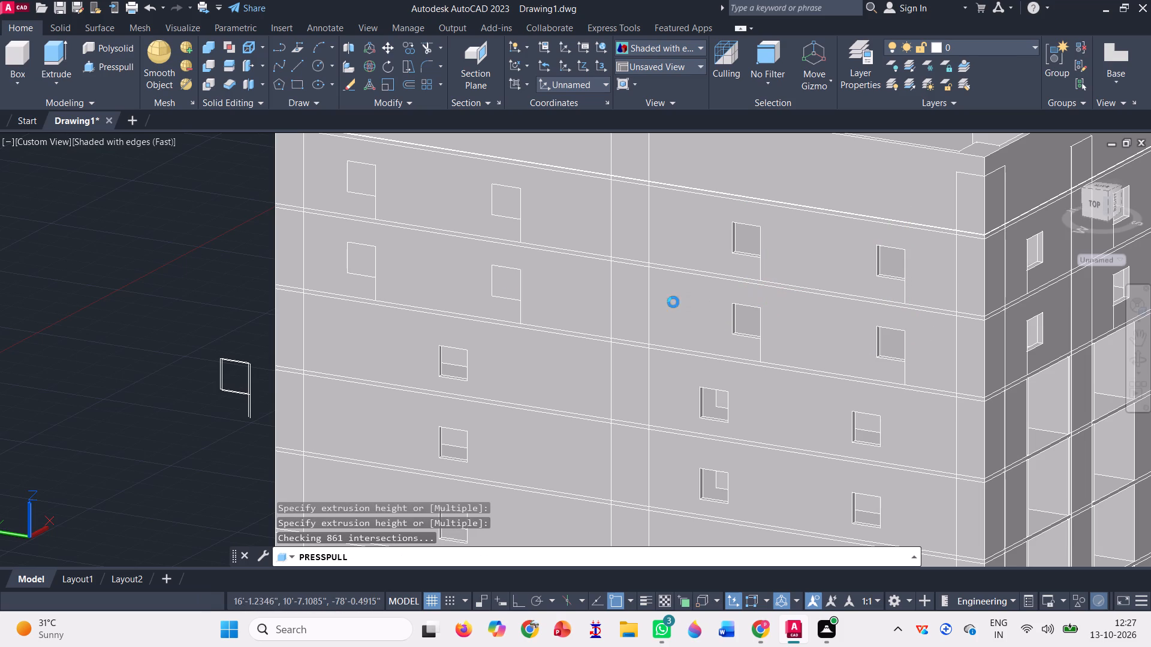
Press-pull both lower-storey window outlines on the west face's northern half into openings, including the narrow strip beside the central one.
left_click(501, 281)
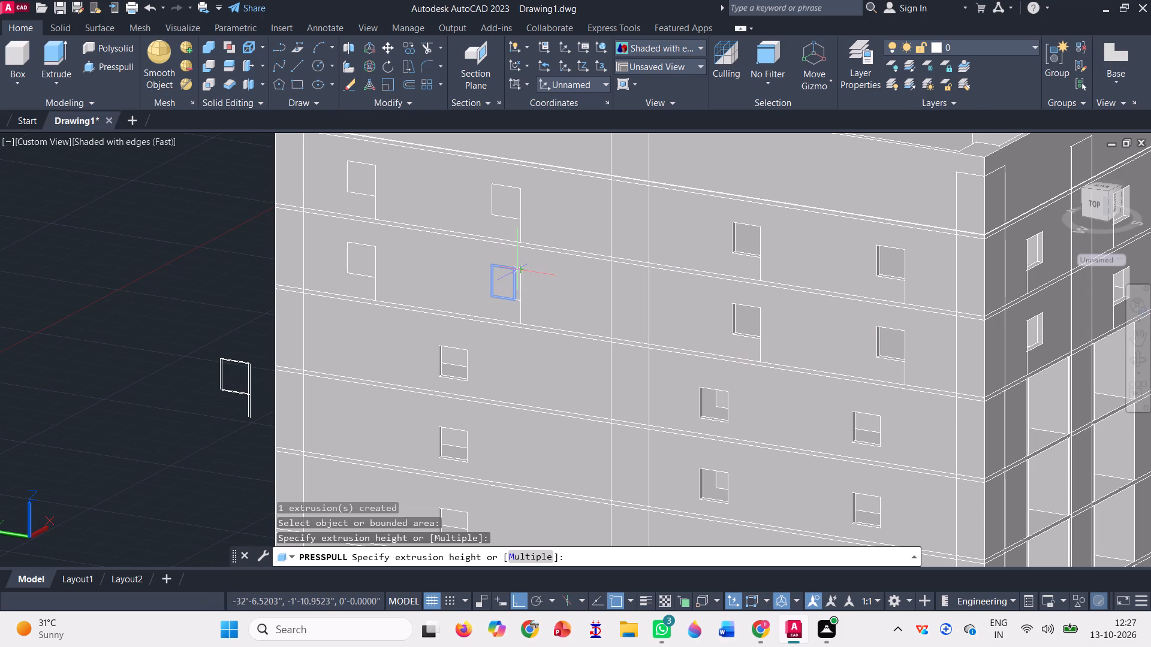
left_click(528, 261)
scroll(513, 266, "up", 3)
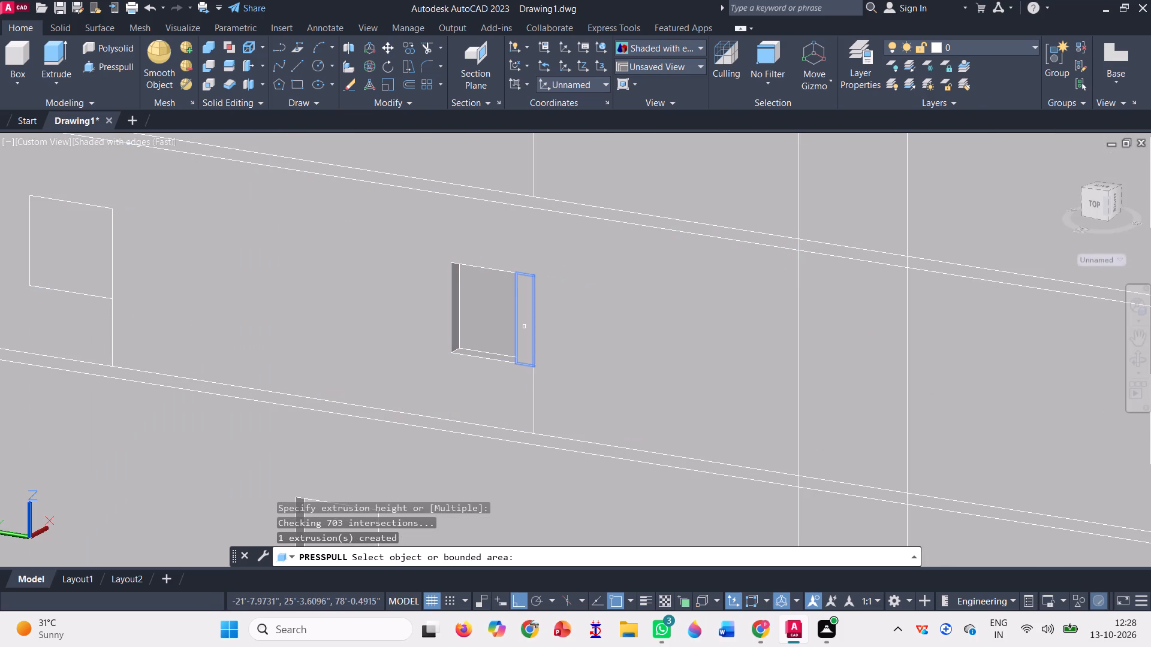
left_click(524, 326)
left_click(552, 272)
scroll(543, 276, "down", 1)
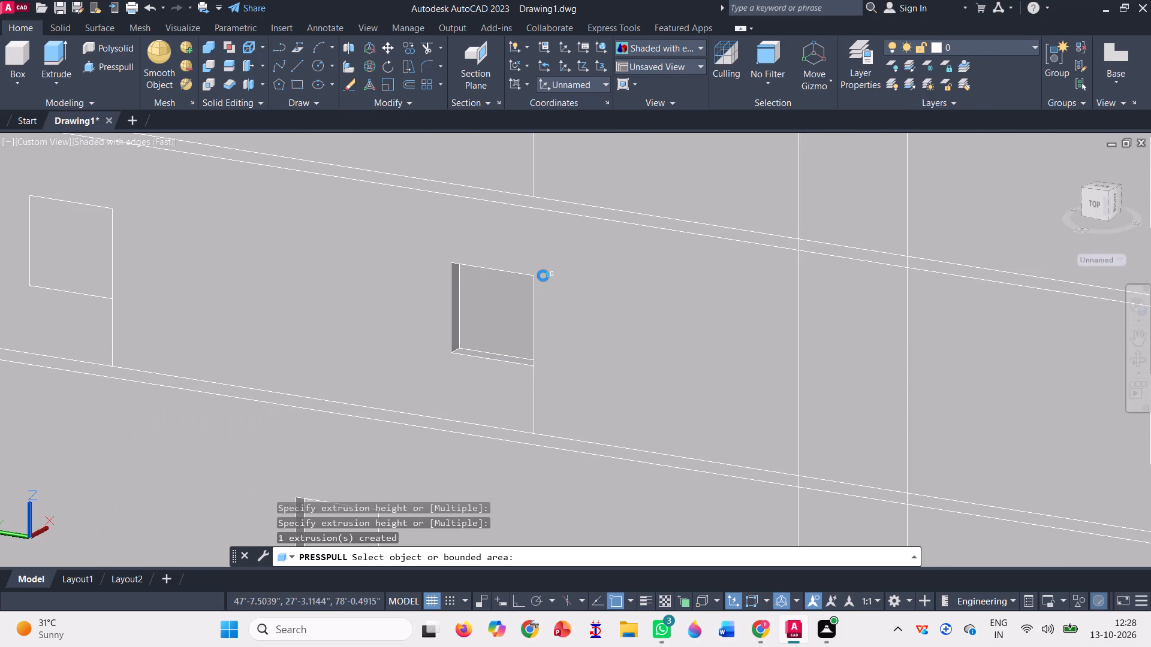
scroll(247, 249, "up", 1)
left_click(247, 249)
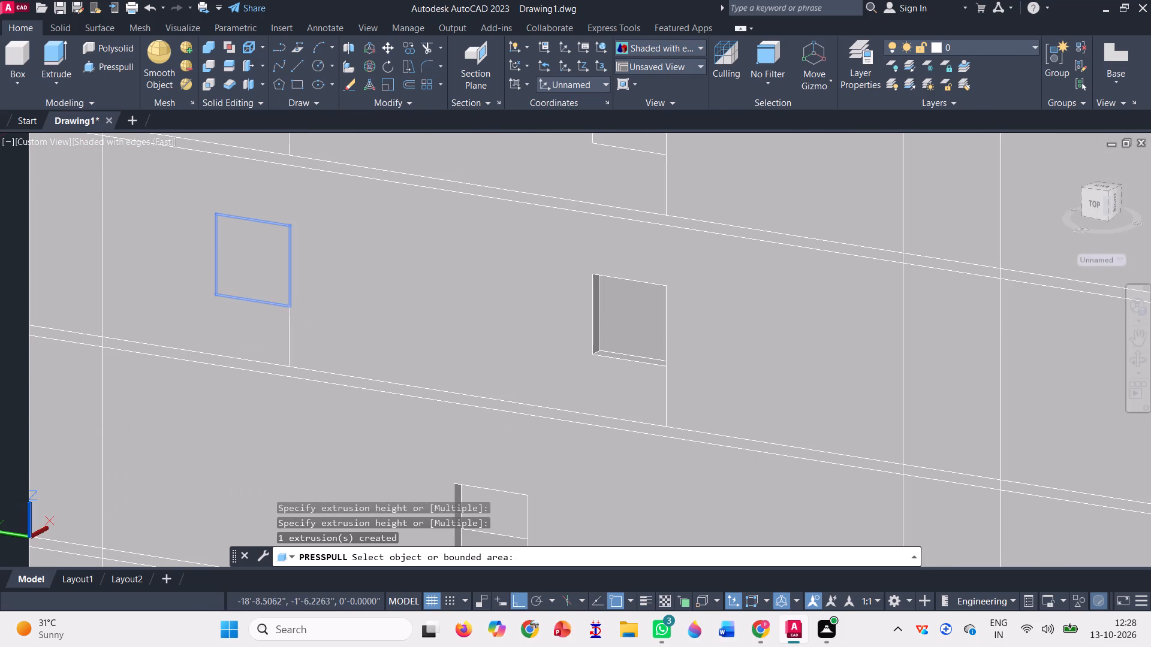
left_click(321, 219)
Press-pull the top storey's northernmost window outline on the west face into an opening, including its narrow side strip.
scroll(340, 303, "down", 2)
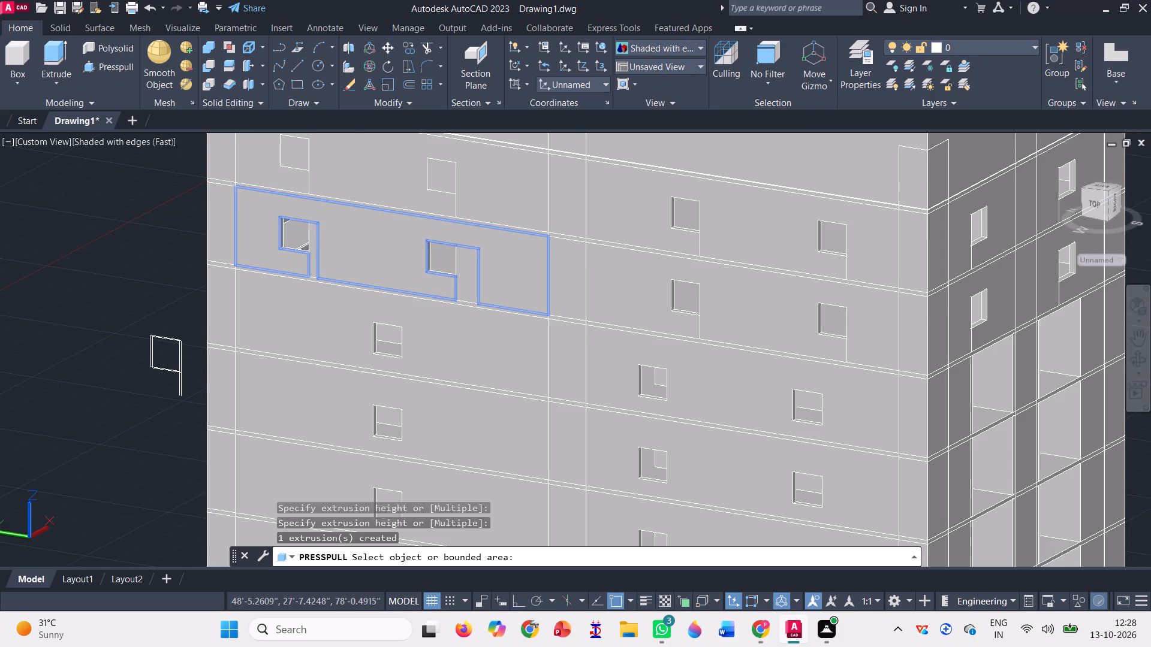
scroll(354, 331, "down", 1)
scroll(291, 220, "up", 2)
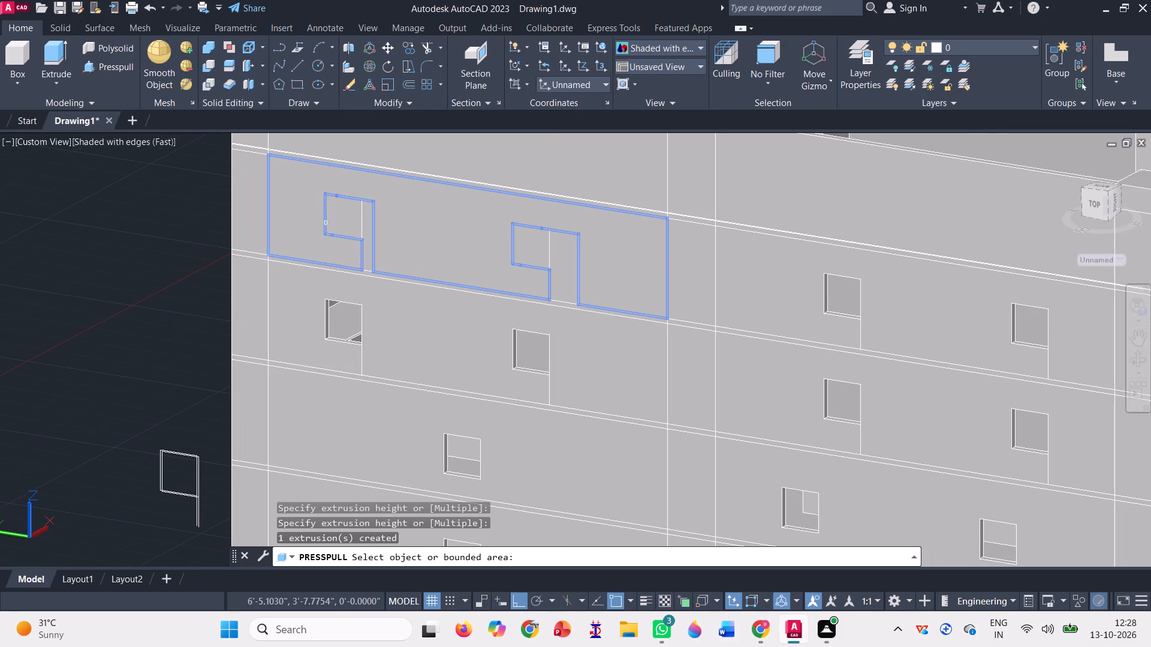
scroll(325, 218, "up", 2)
left_click(361, 232)
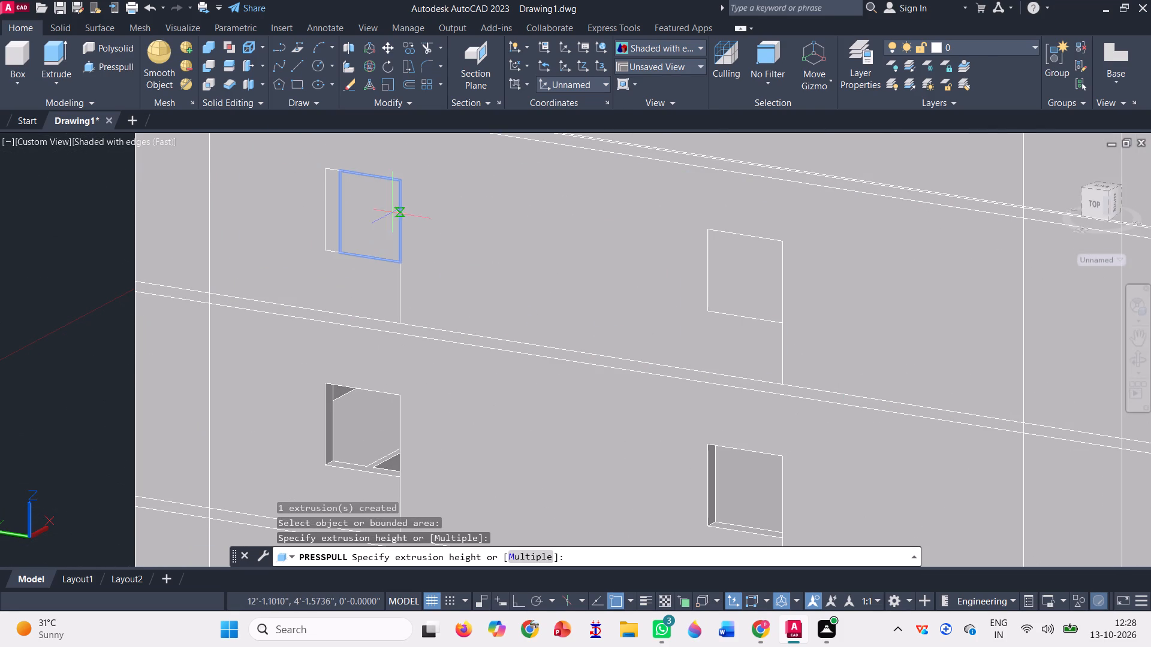
left_click(419, 197)
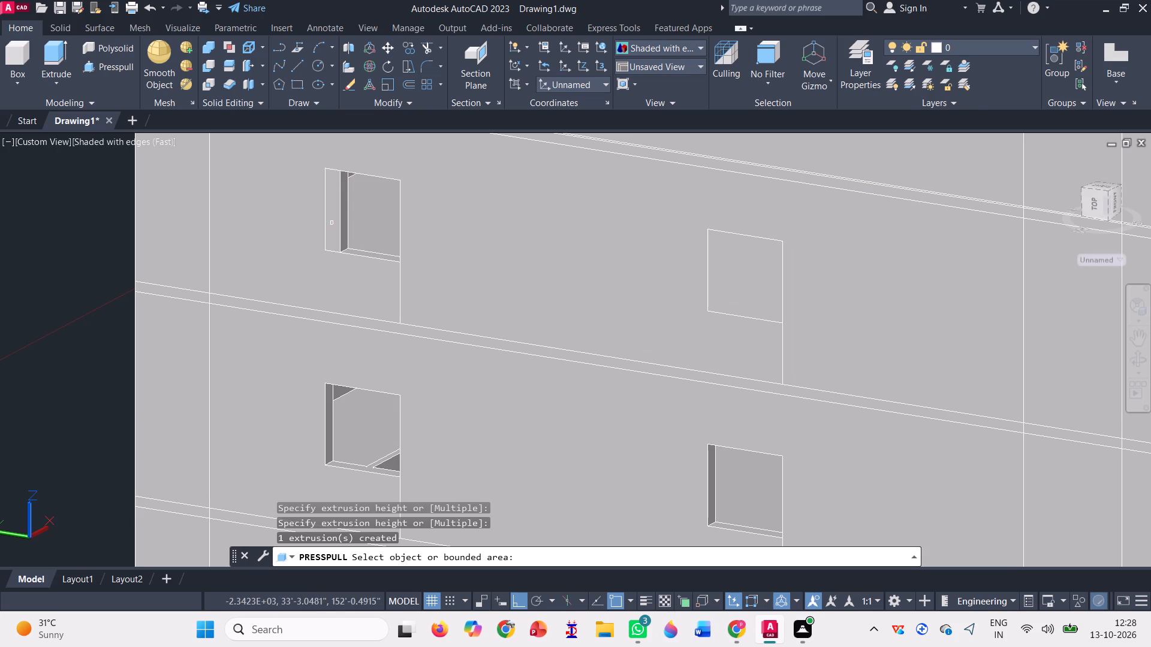
left_click(332, 220)
left_click(373, 199)
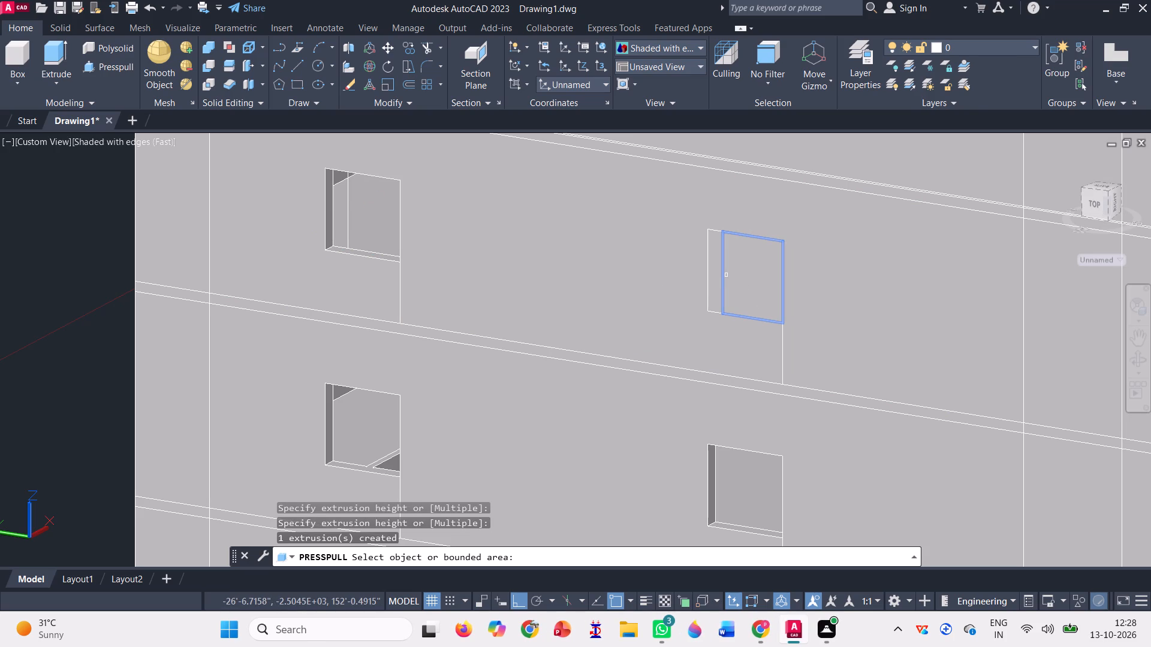
Press-pull the other top-storey window outline on the west face's northern half into an opening, including its narrow side strip.
scroll(724, 272, "up", 1)
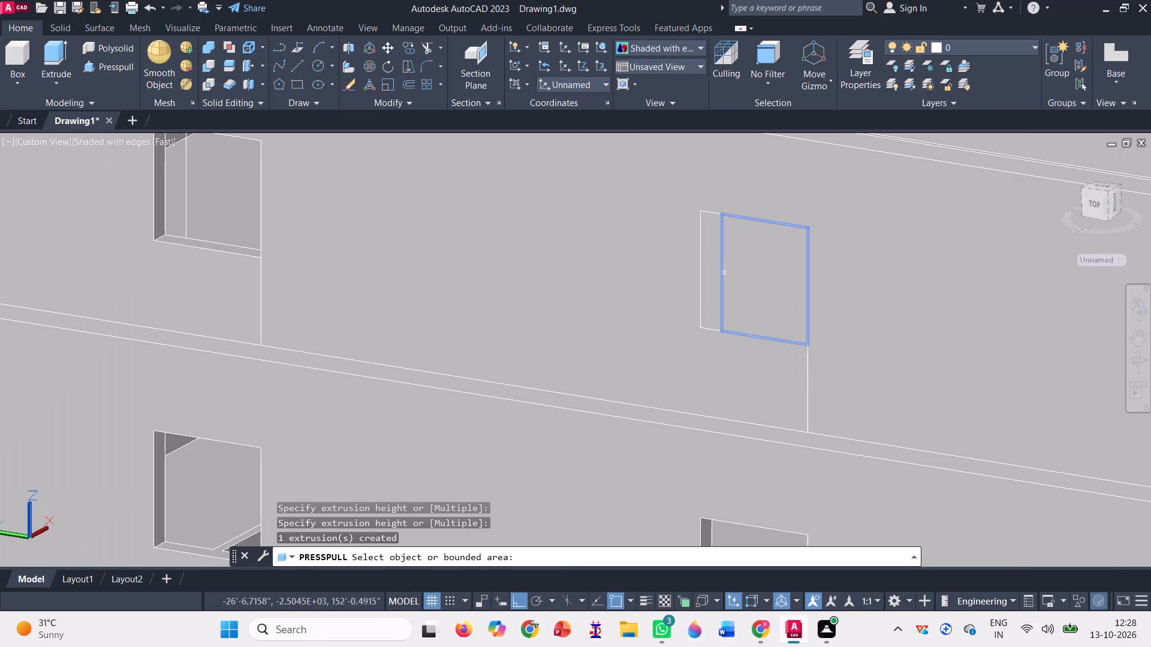
left_click(729, 275)
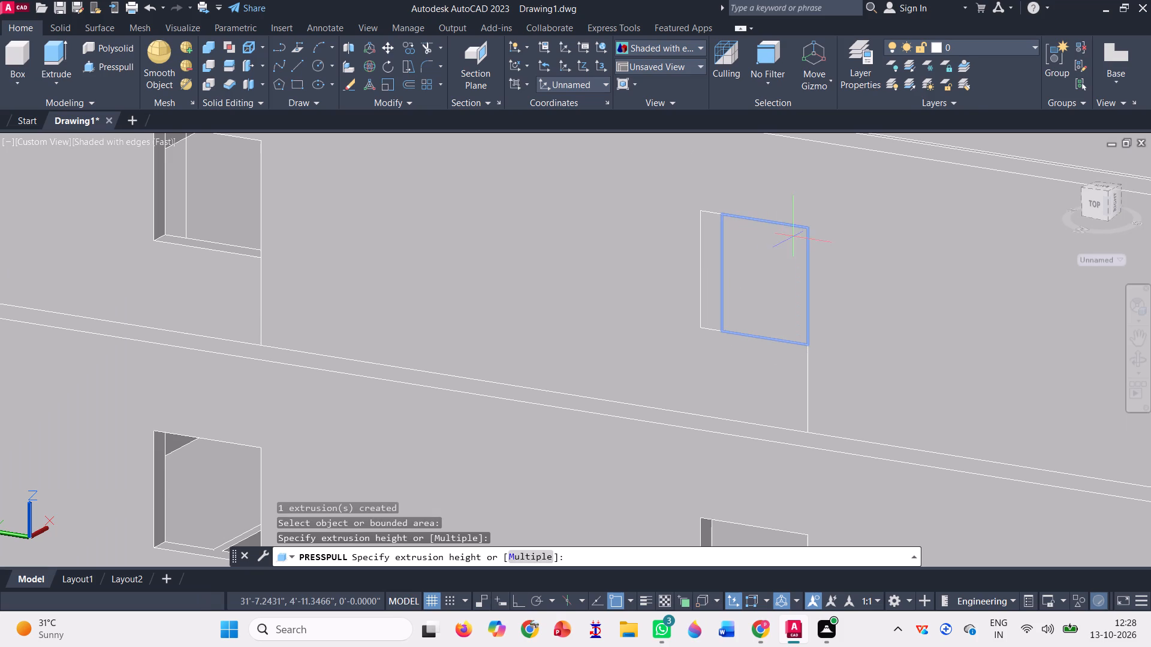
left_click(793, 231)
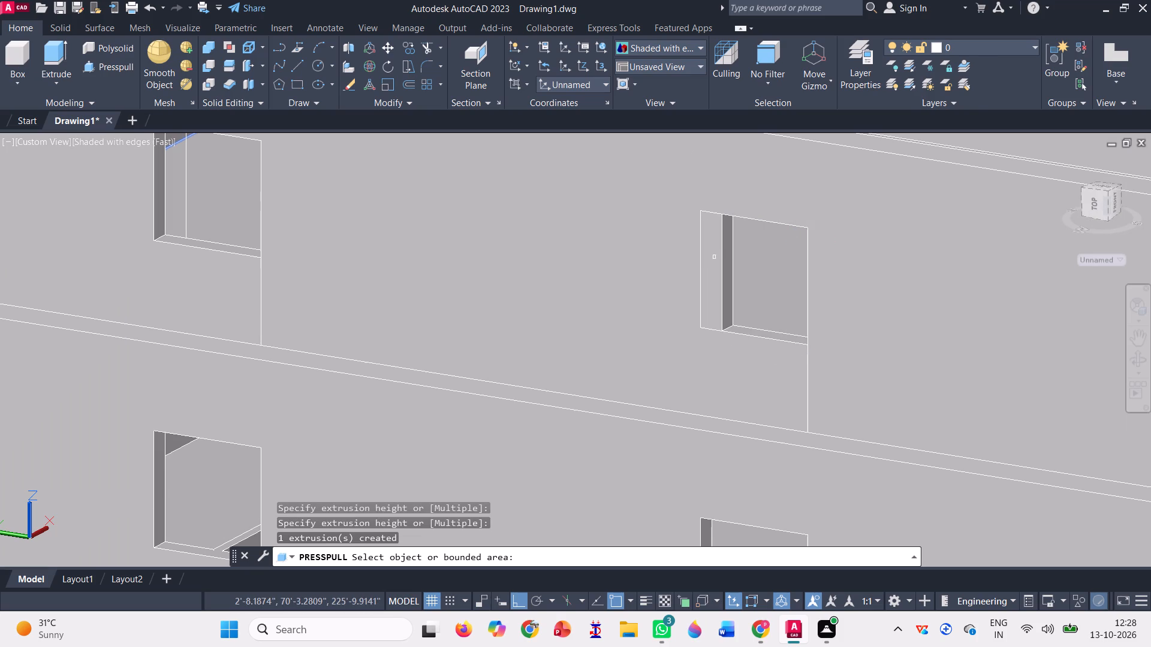
left_click(713, 256)
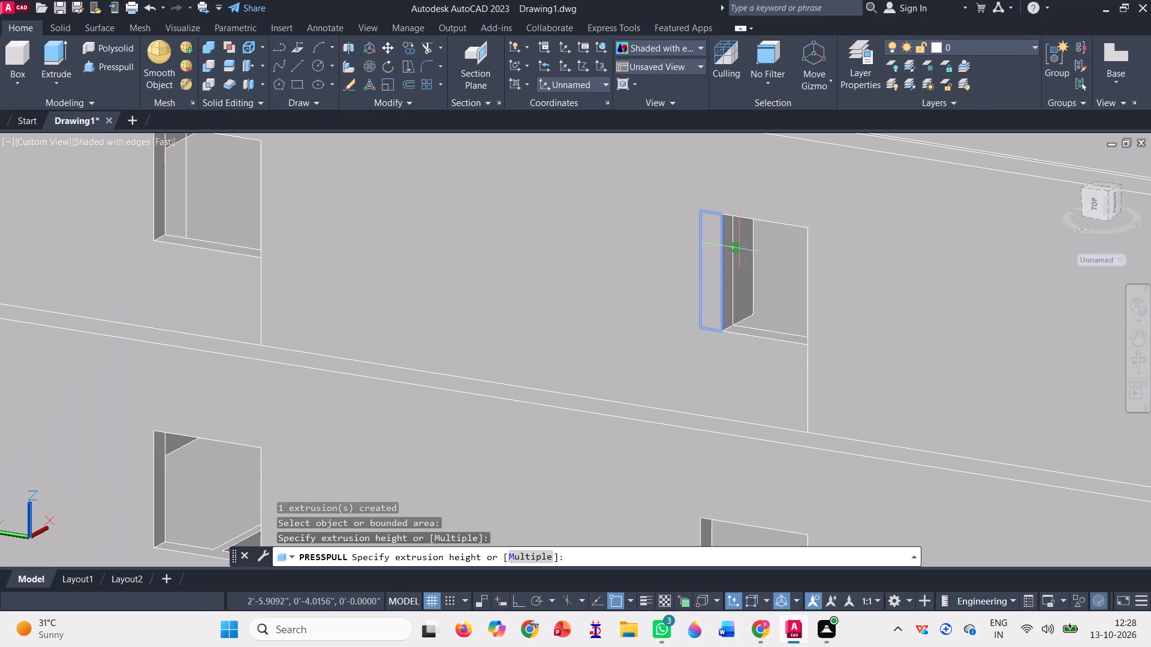
left_click(739, 248)
scroll(607, 300, "down", 3)
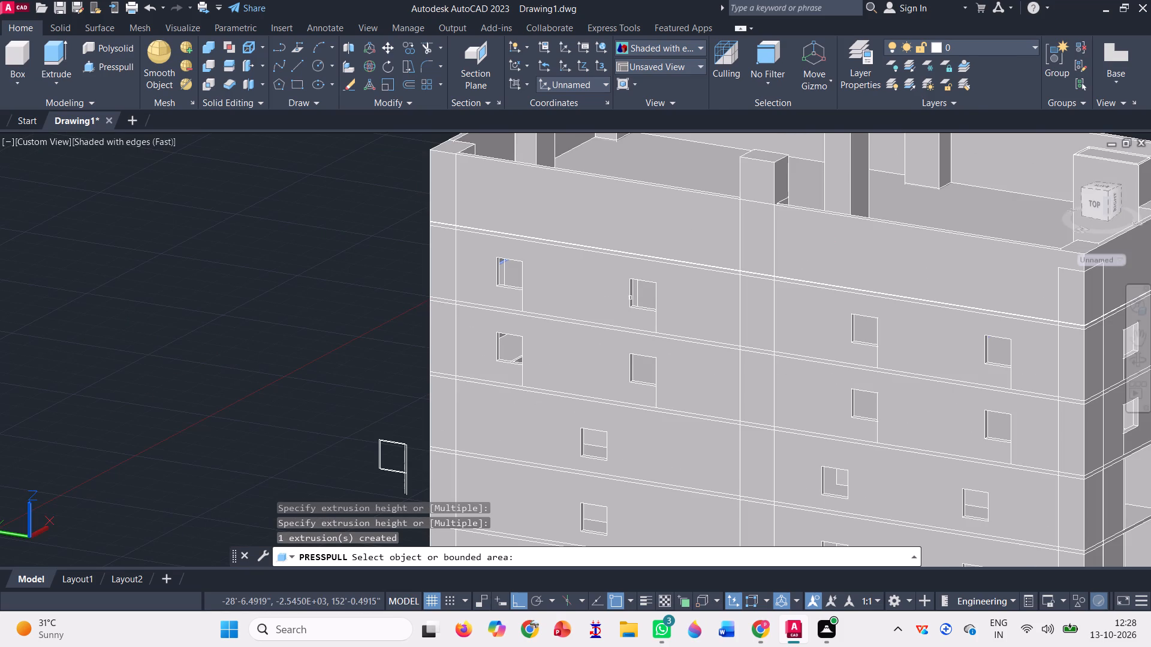
key("Escape")
Erase the leftover outline lines inside the two top-storey window openings on the west face's northern half.
scroll(655, 294, "up", 2)
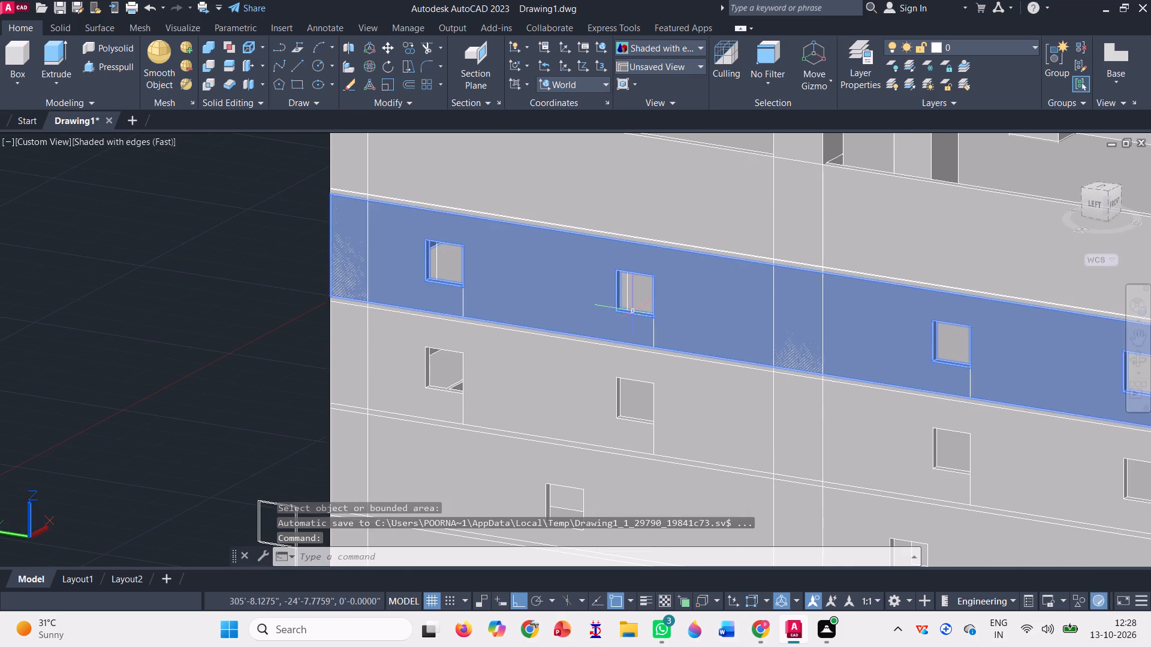
scroll(637, 306, "up", 2)
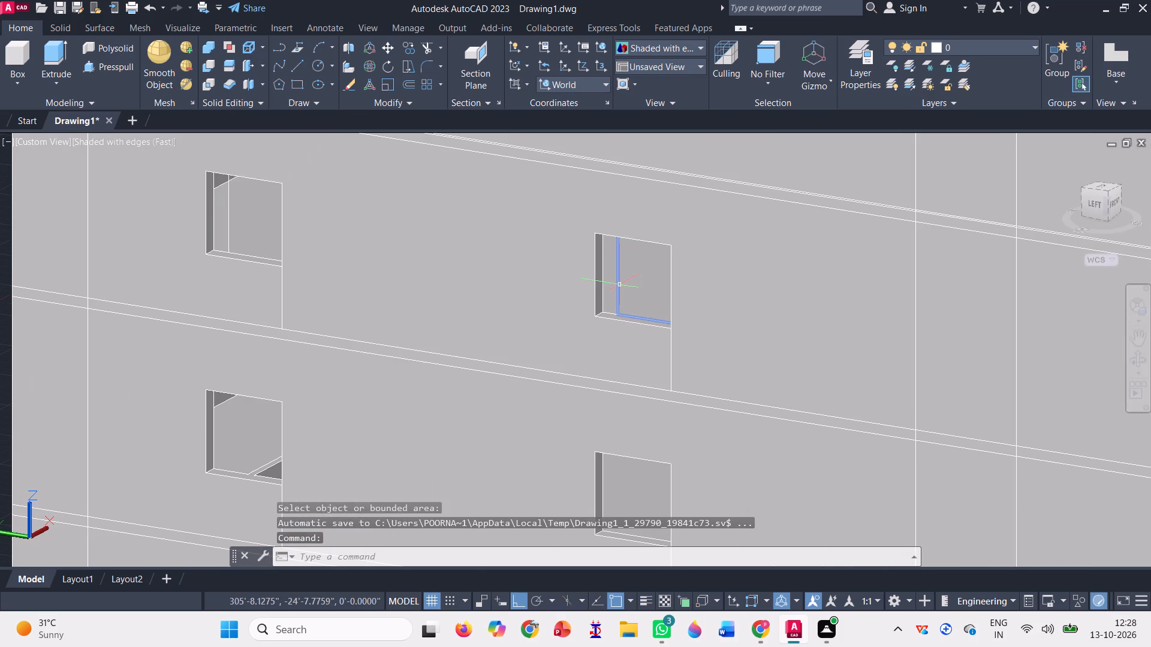
left_click(619, 284)
key("Delete")
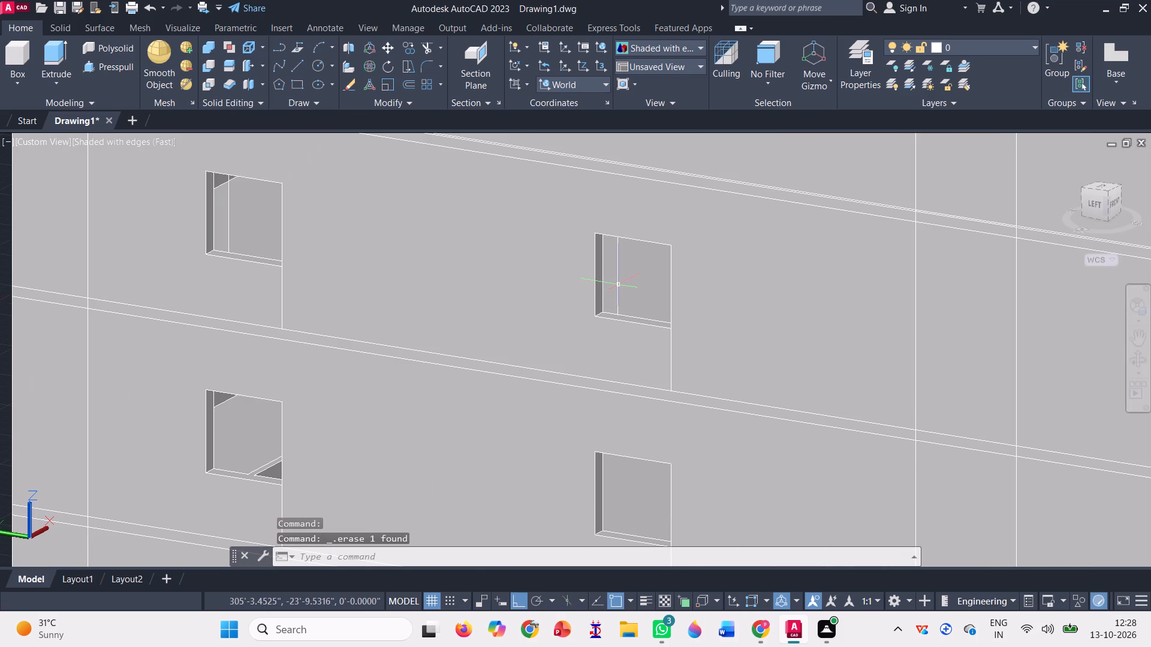
left_click(618, 284)
key("Delete")
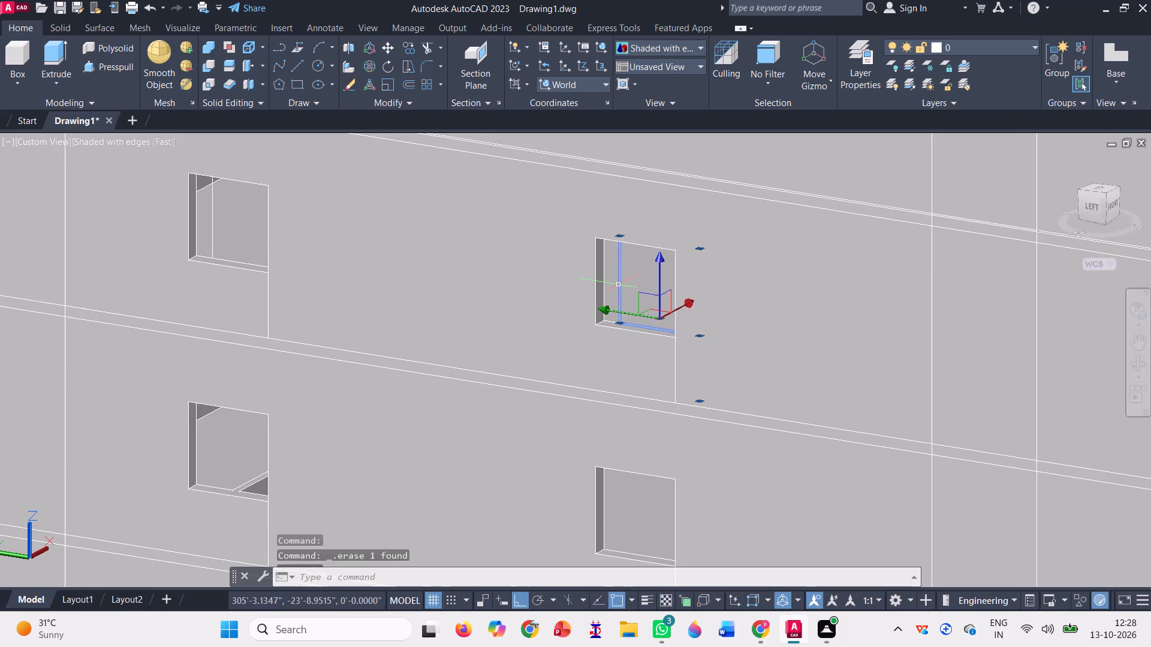
scroll(620, 285, "down", 1)
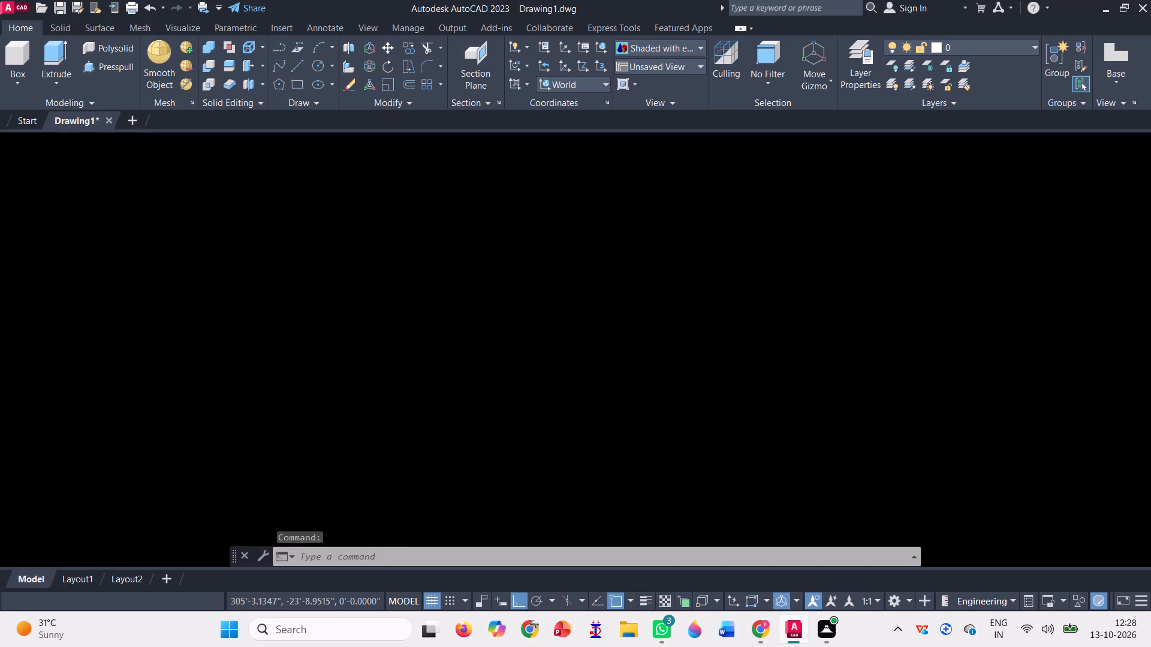
scroll(368, 220, "up", 3)
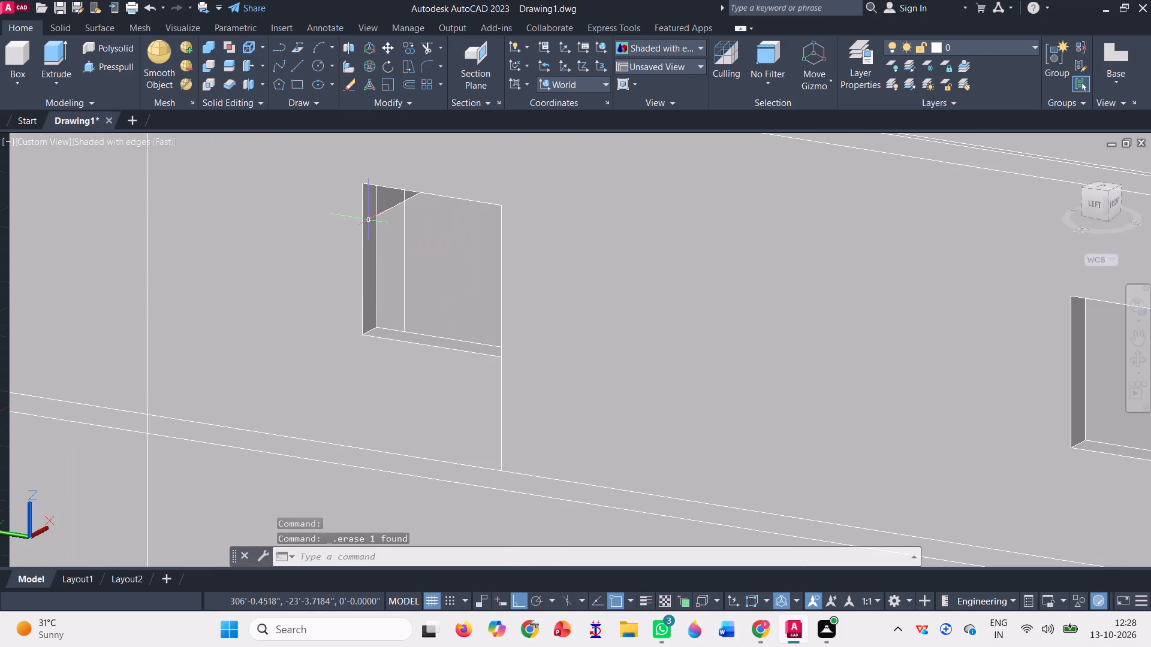
left_click(400, 248)
key("Escape")
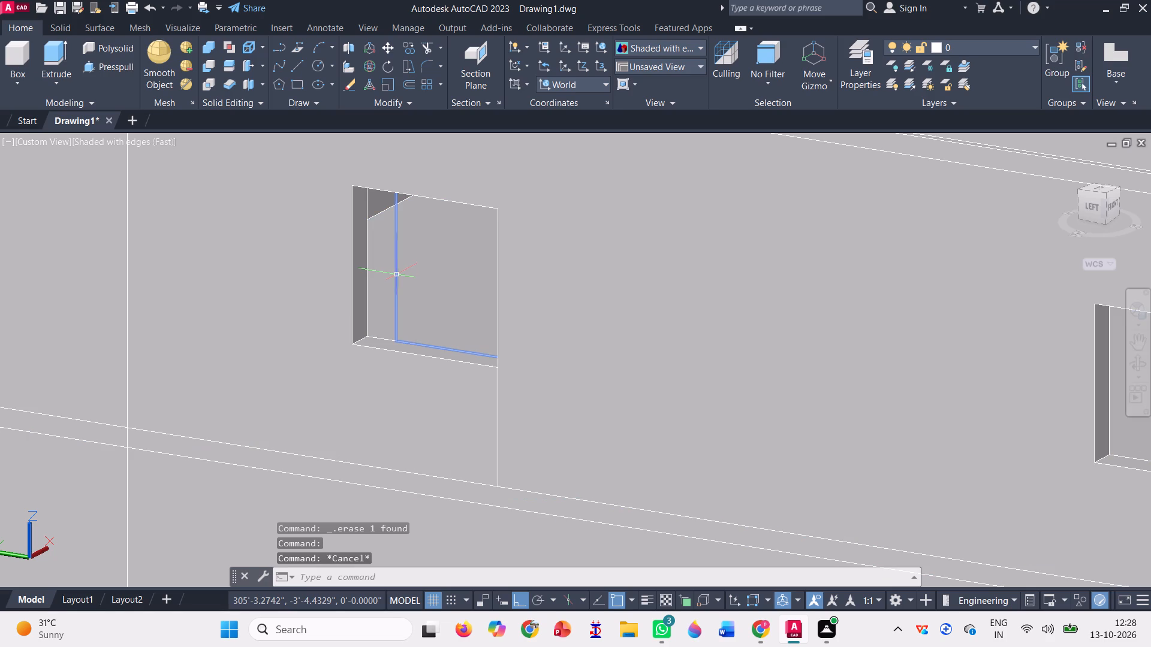
left_click(397, 274)
key("Delete")
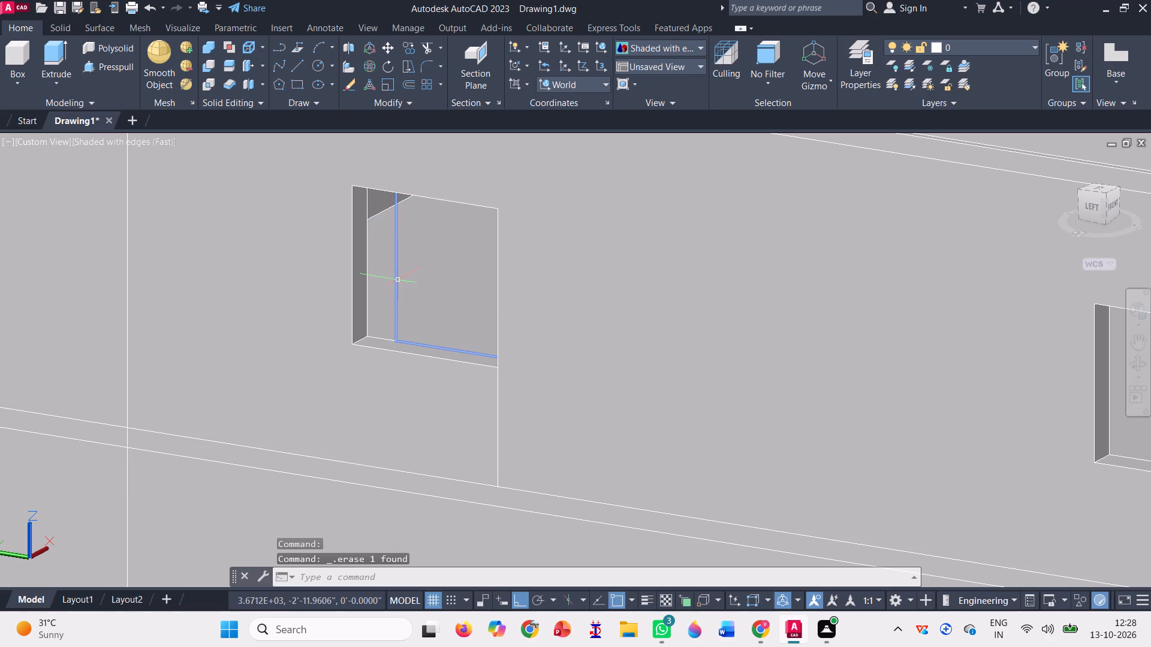
left_click(397, 279)
key("Delete")
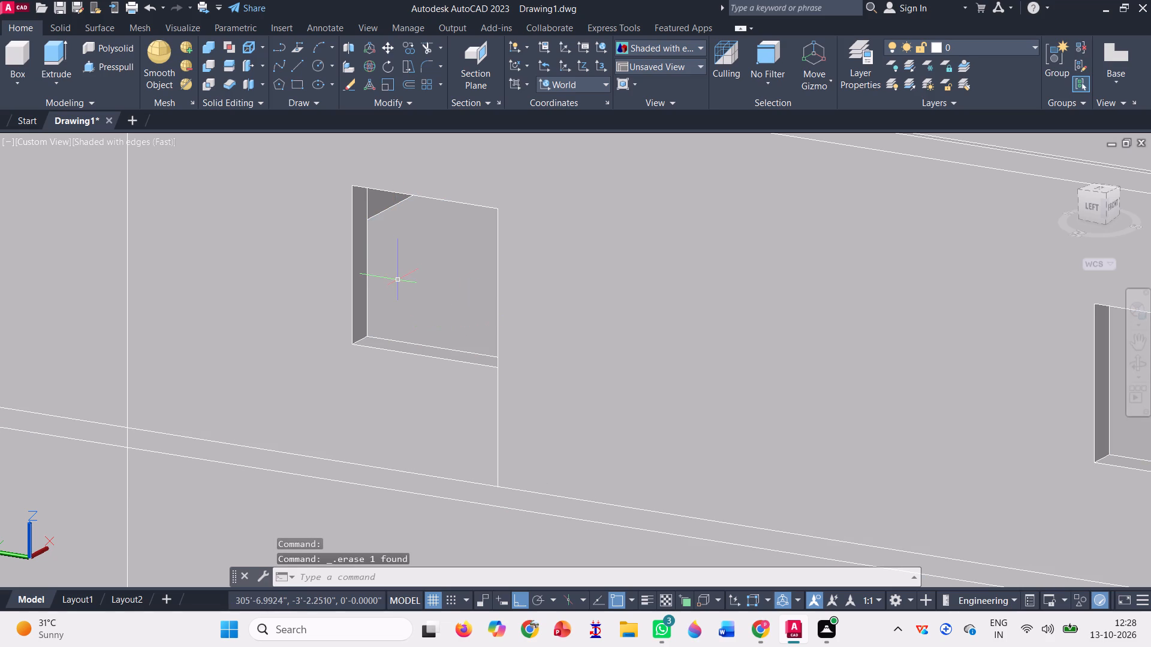
Erase the two stray window outlines standing off the building's north edge beside the west face.
scroll(399, 281, "down", 6)
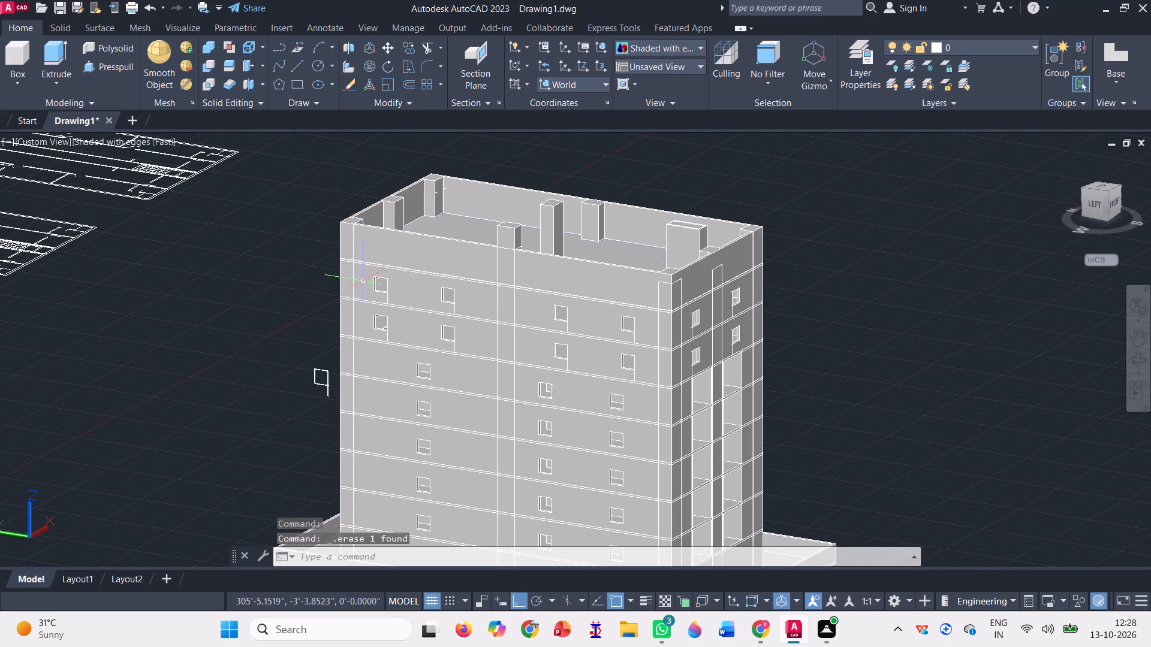
scroll(459, 228, "down", 1)
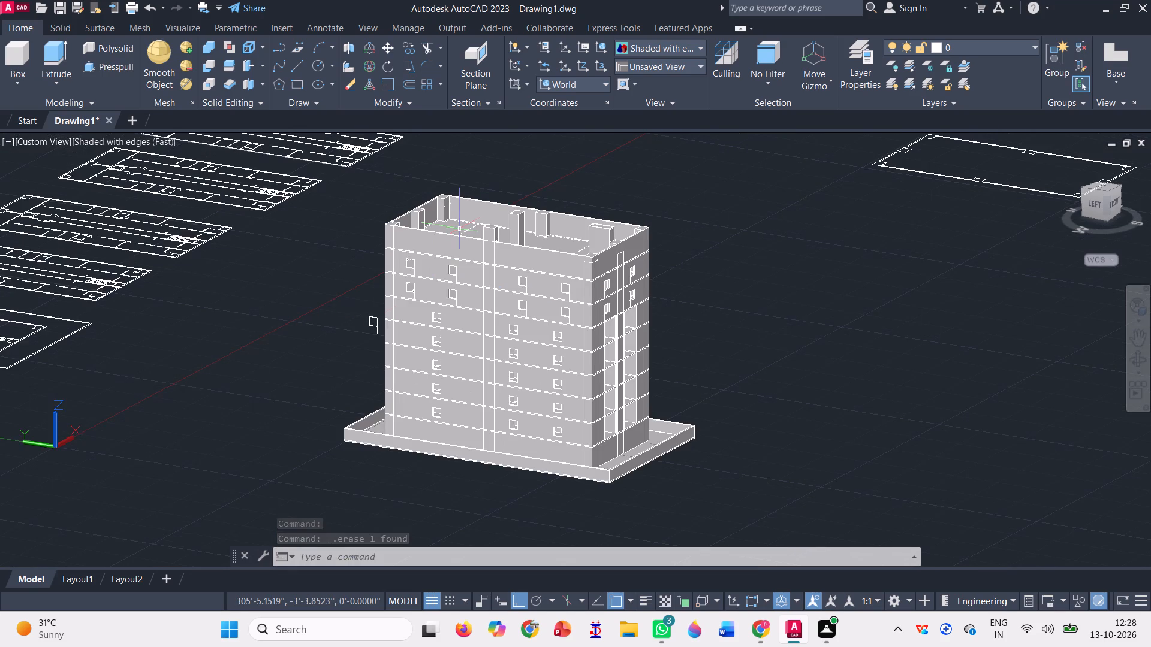
scroll(376, 309, "up", 4)
scroll(400, 455, "up", 3)
left_click(364, 325)
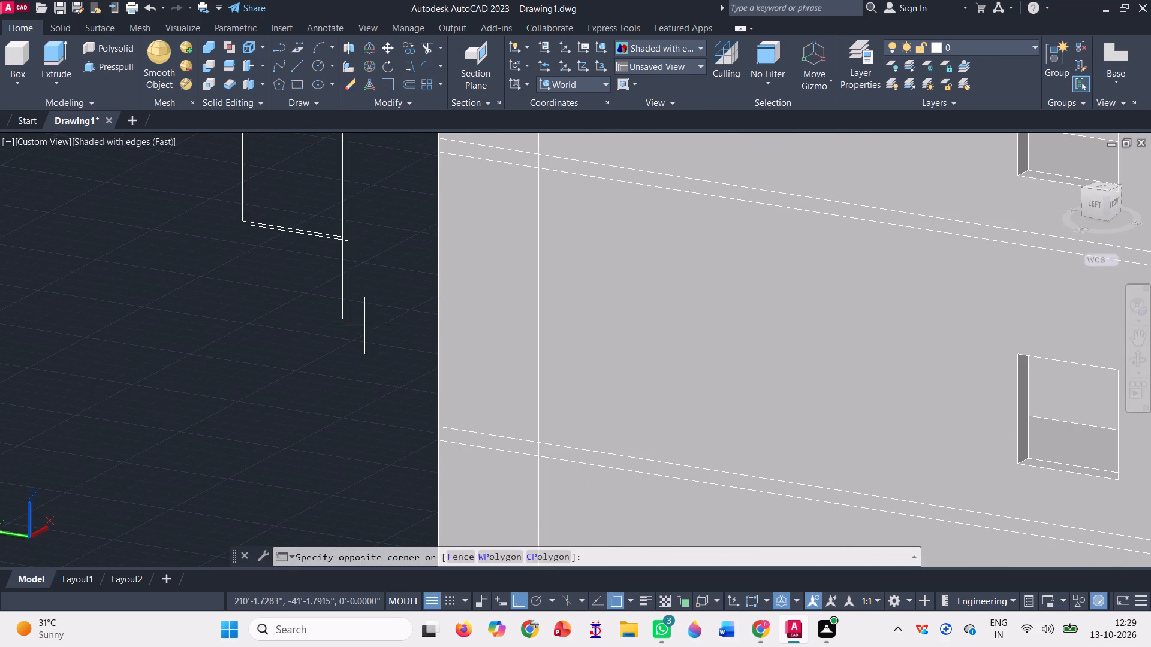
left_click(280, 204)
key("Delete")
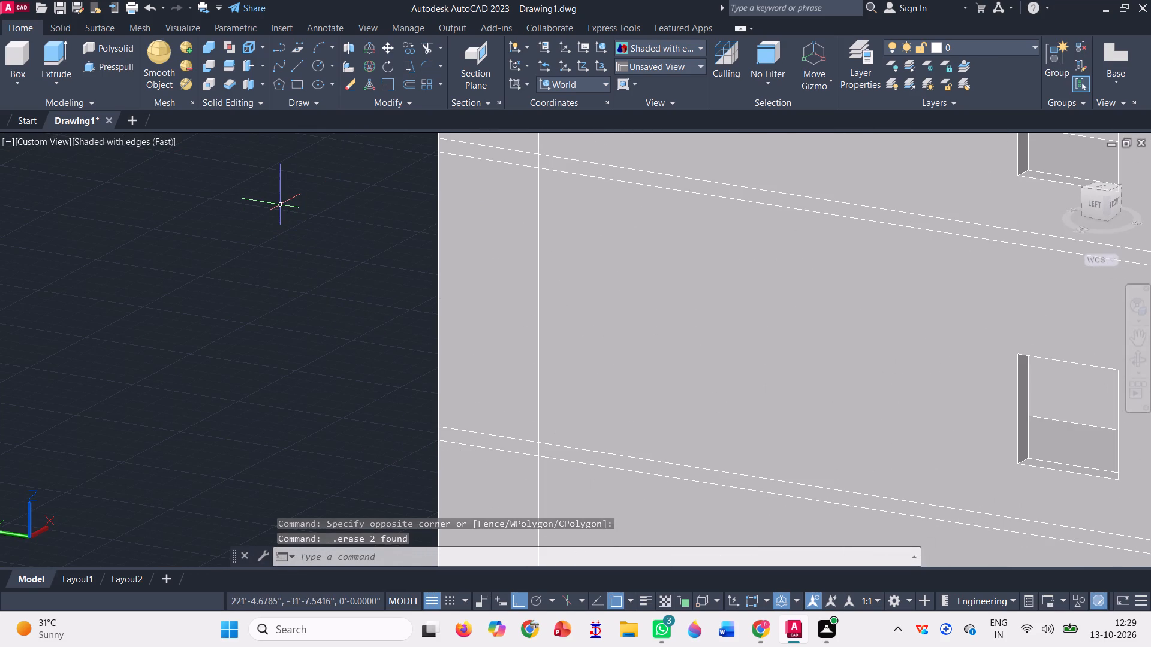
Inspect the whole building in the 2D Wireframe visual style and return it to Shaded with edges.
scroll(280, 204, "down", 5)
scroll(429, 310, "down", 2)
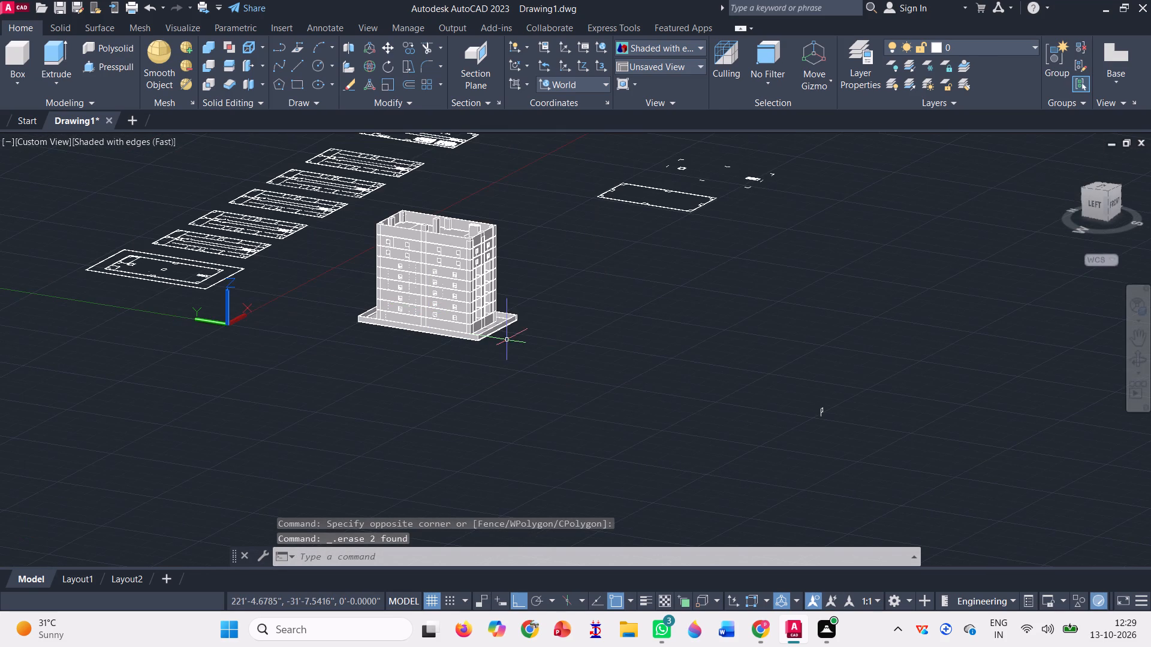
scroll(554, 238, "up", 2)
scroll(188, 216, "up", 3)
scroll(315, 318, "up", 1)
scroll(317, 321, "down", 2)
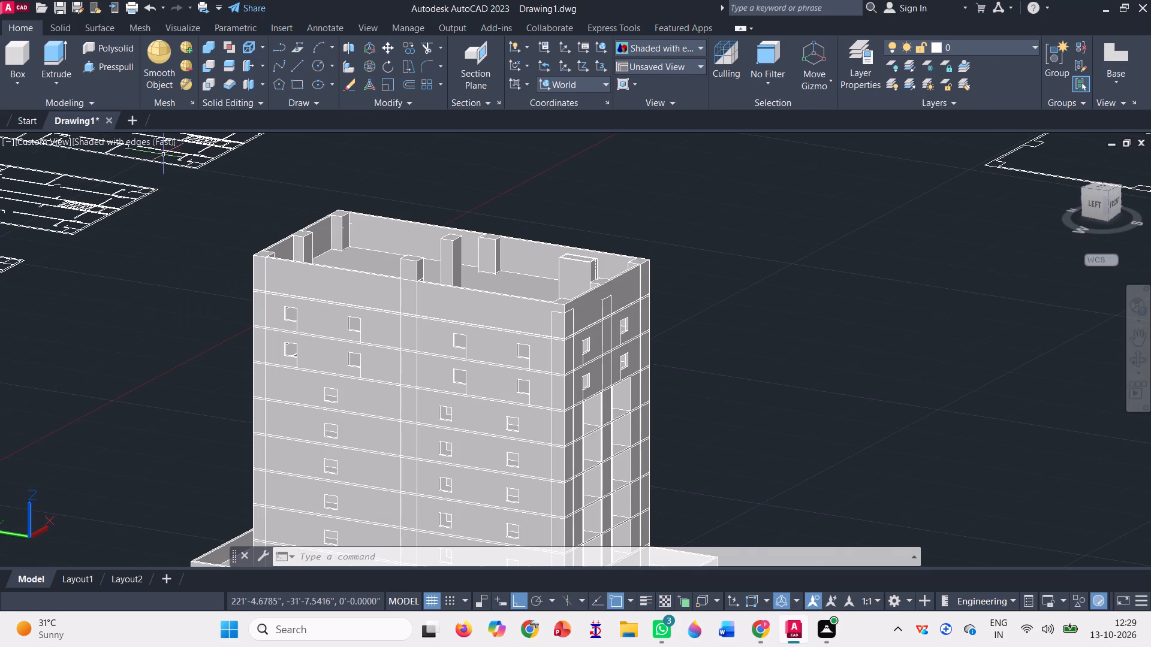
left_click(156, 140)
left_click(209, 180)
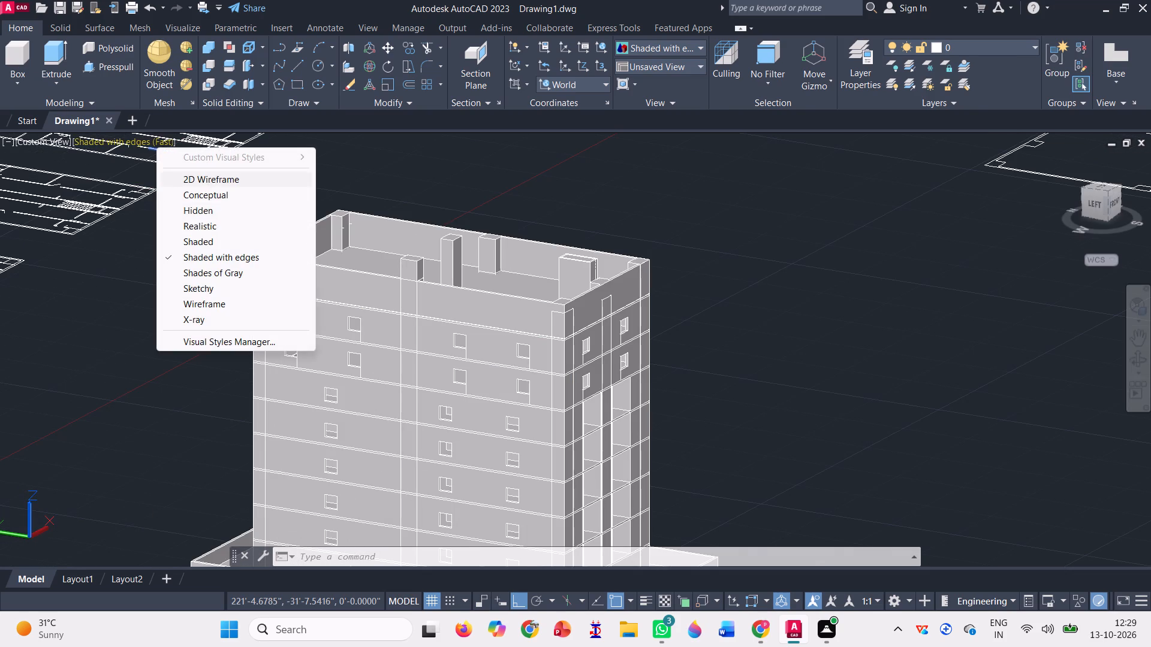
scroll(604, 314, "down", 1)
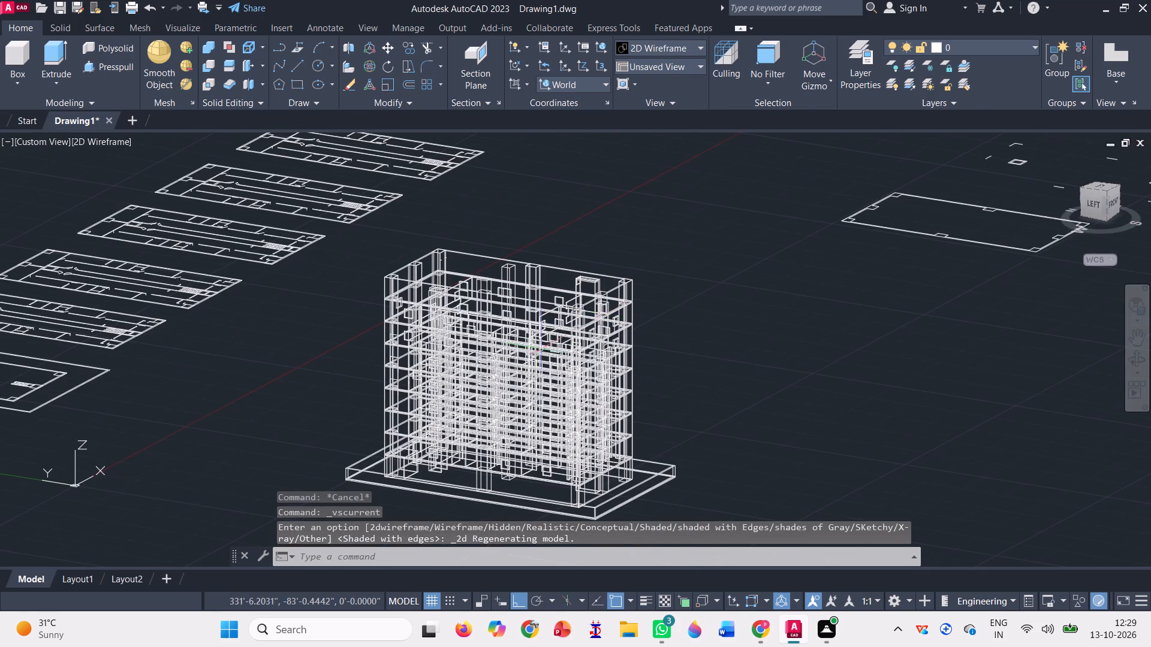
scroll(511, 364, "up", 2)
scroll(511, 363, "down", 2)
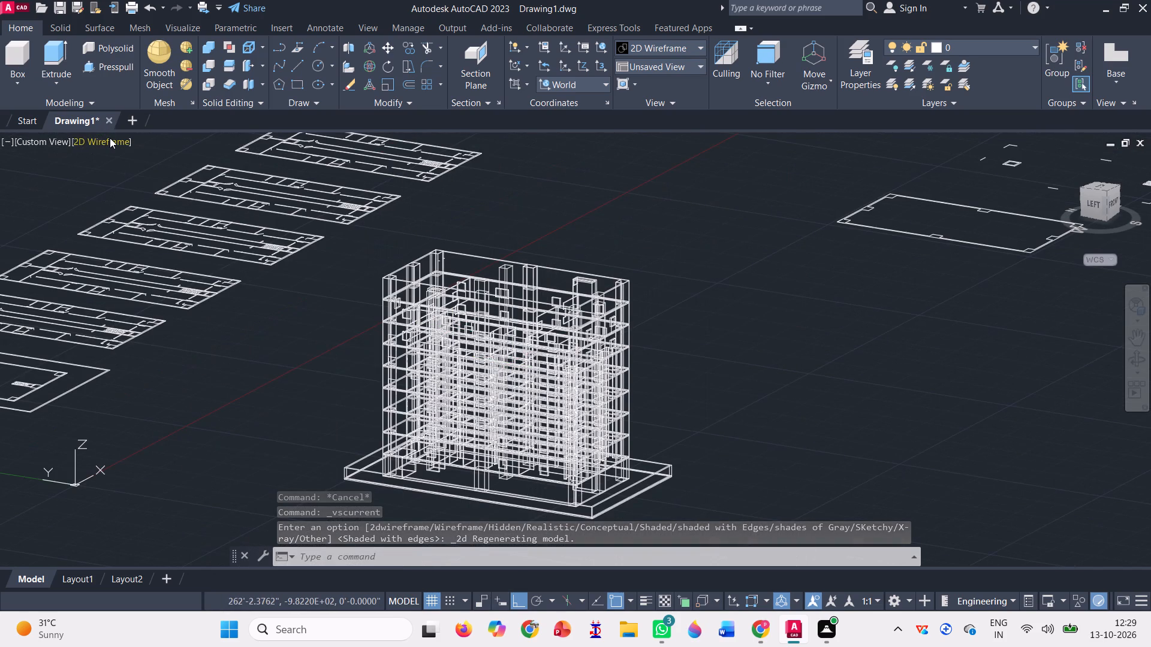
left_click(110, 138)
left_click(191, 261)
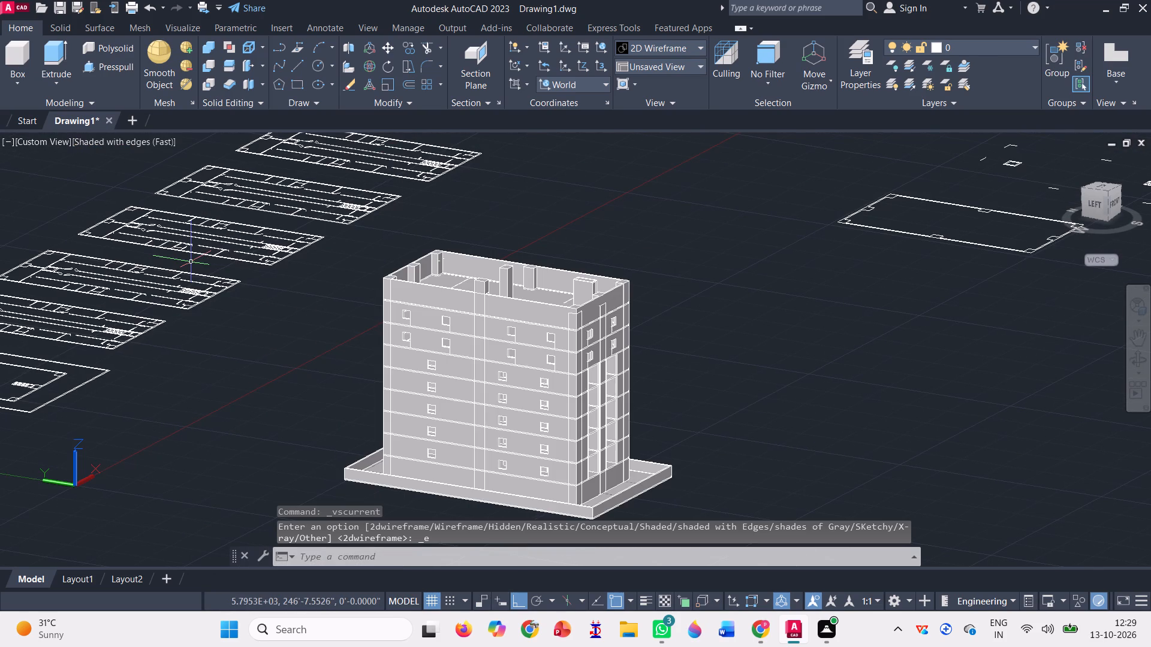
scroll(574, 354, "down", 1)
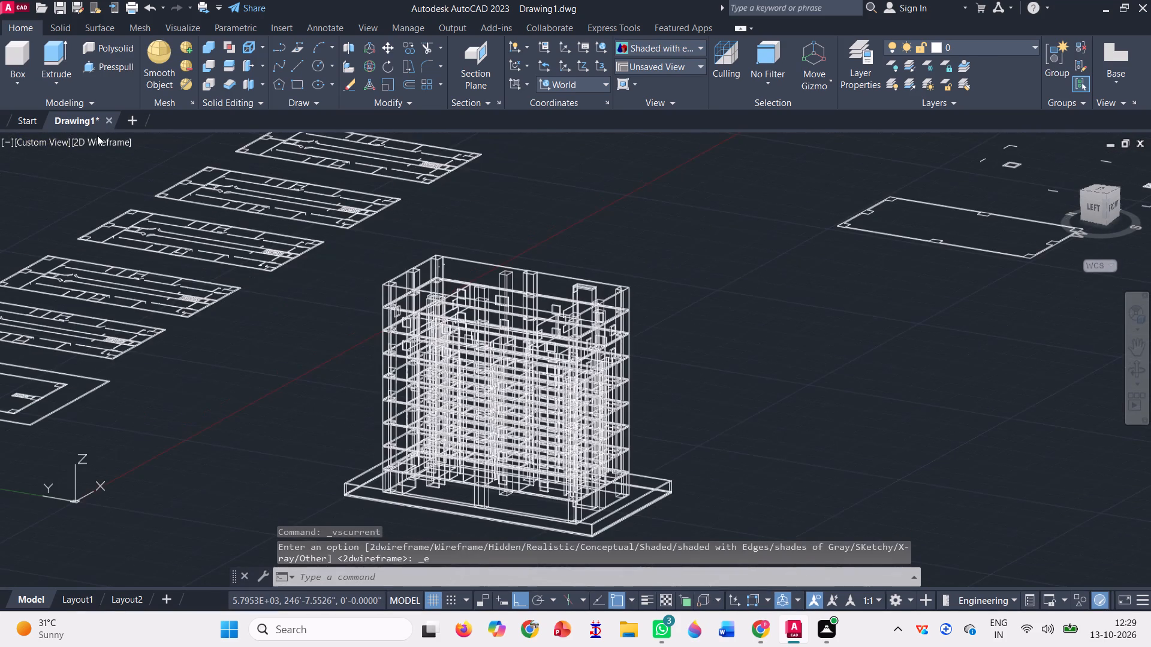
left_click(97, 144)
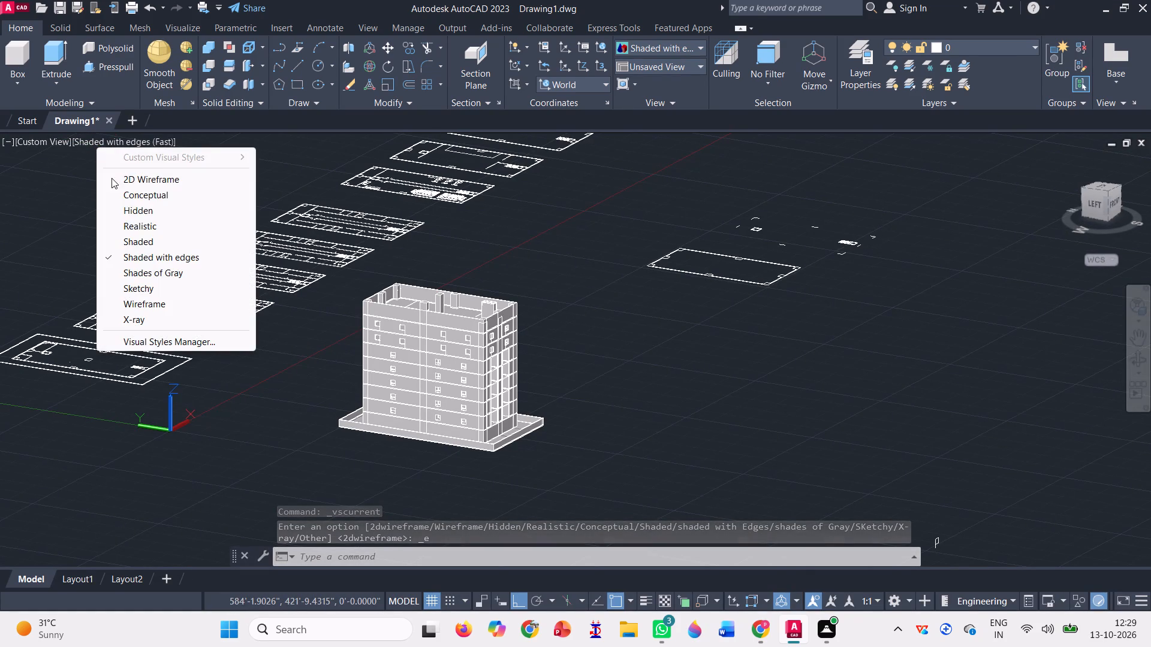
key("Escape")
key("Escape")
Erase the leftover floor outline and its scattered small pieces lying away from the building and the row of floor plans.
left_click(941, 334)
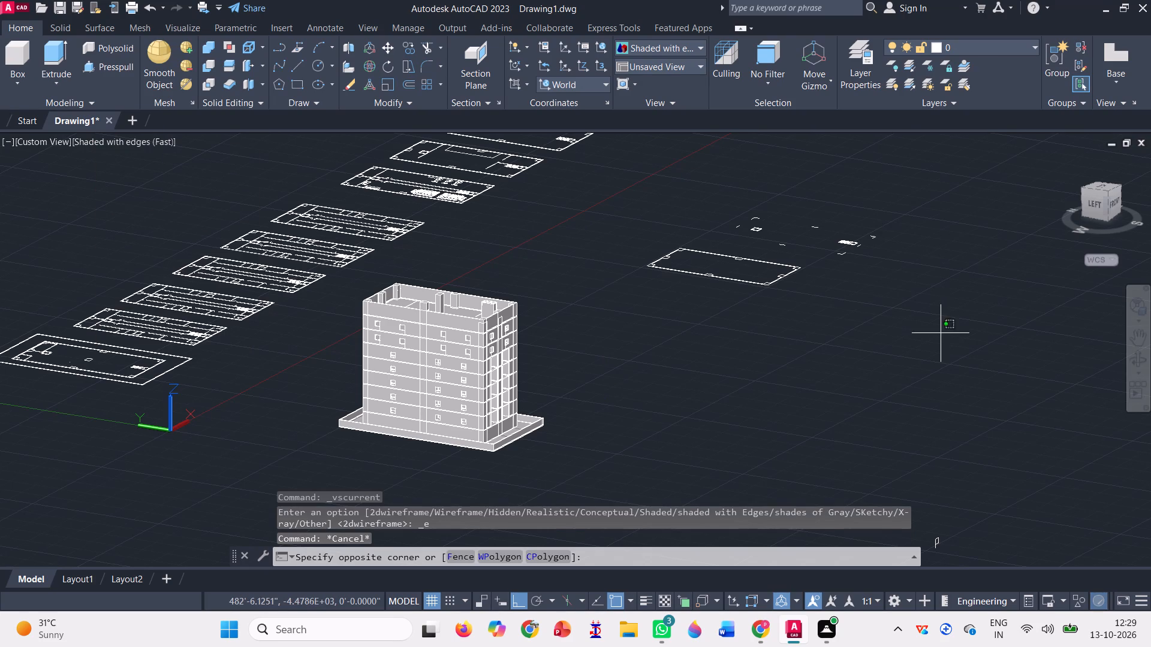
left_click(603, 165)
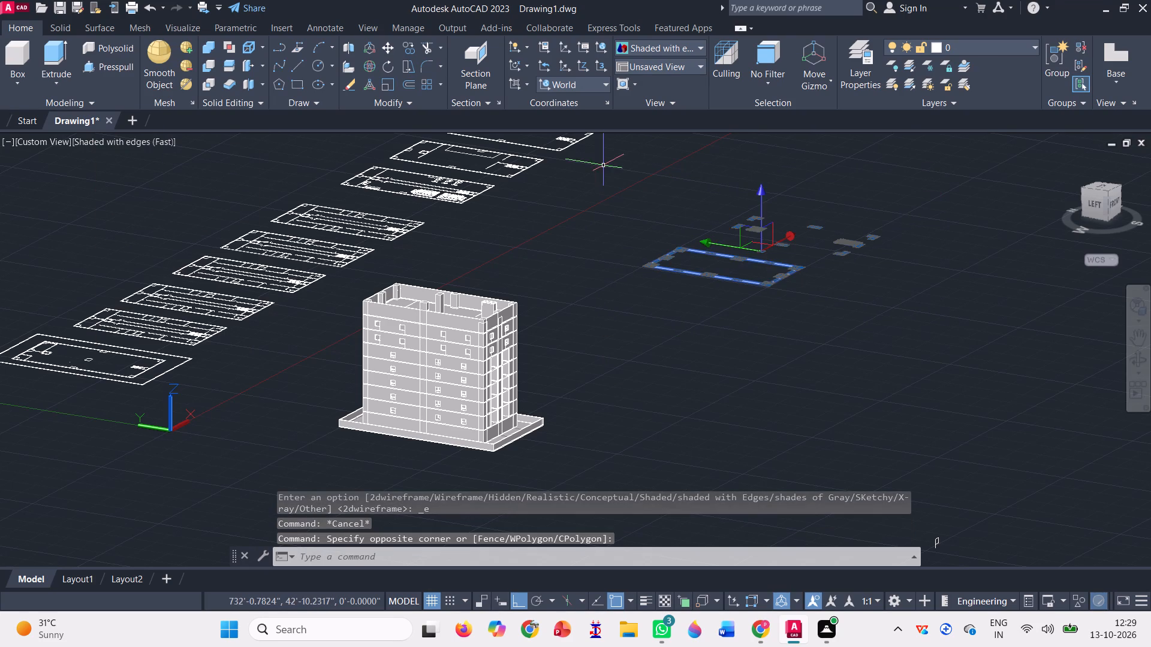
key("Delete")
scroll(602, 165, "down", 2)
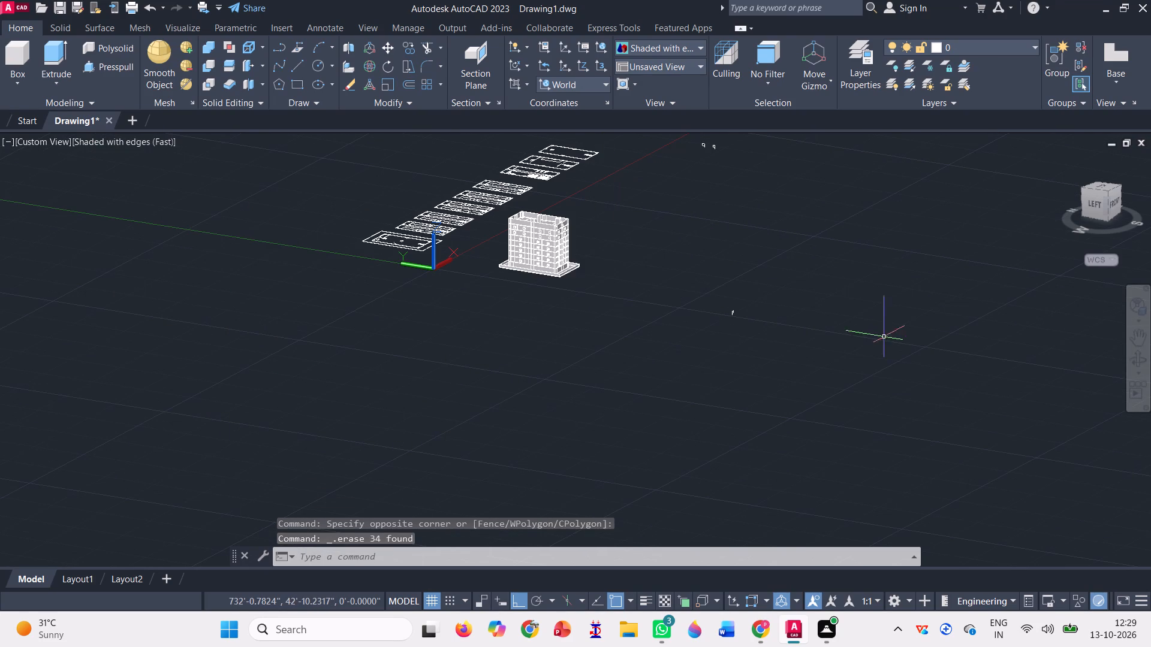
scroll(803, 385, "down", 1)
scroll(951, 203, "up", 3)
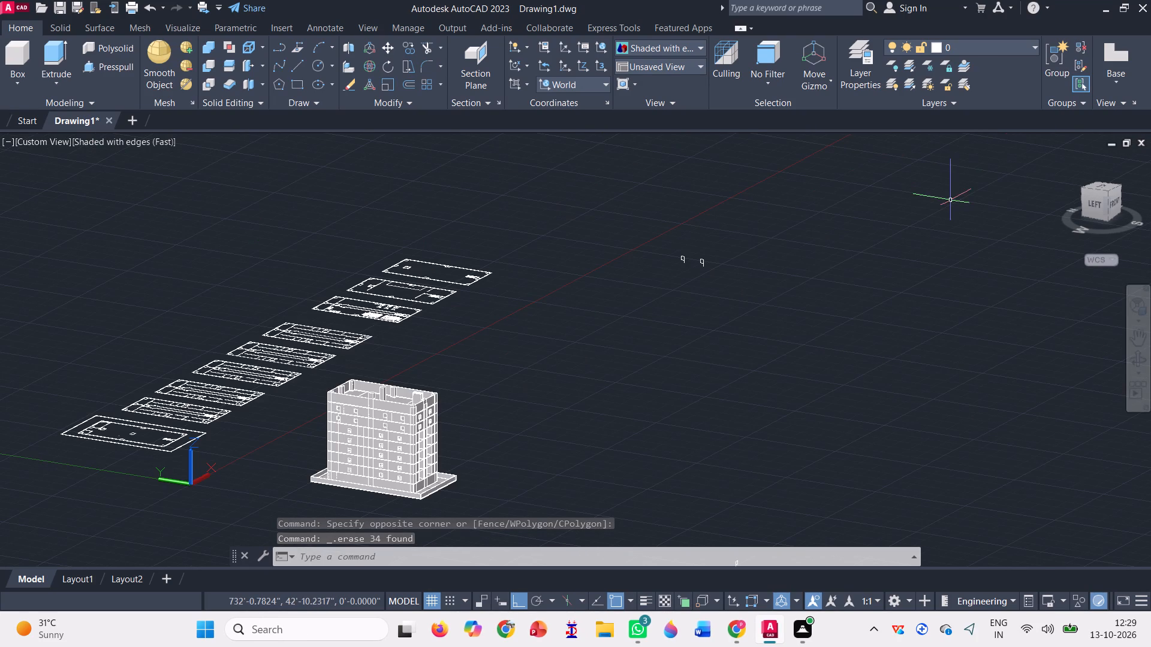
Erase the small stray pieces left lying far away from the building and the row of floor plans.
left_click(757, 324)
left_click(605, 179)
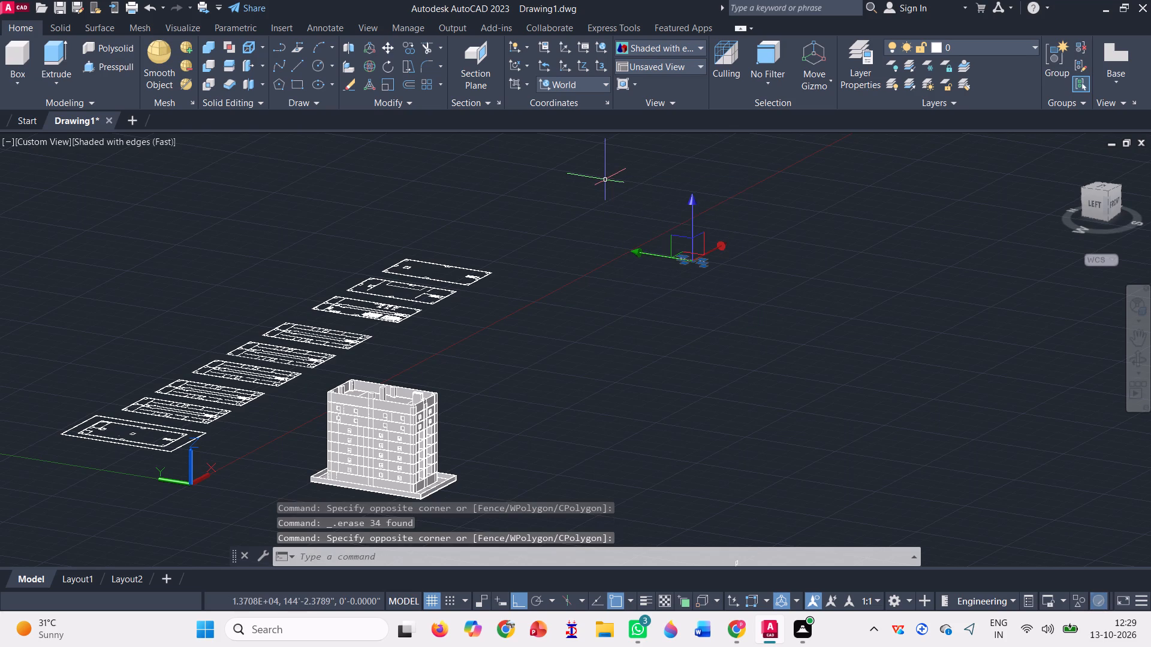
key("Delete")
scroll(601, 173, "down", 2)
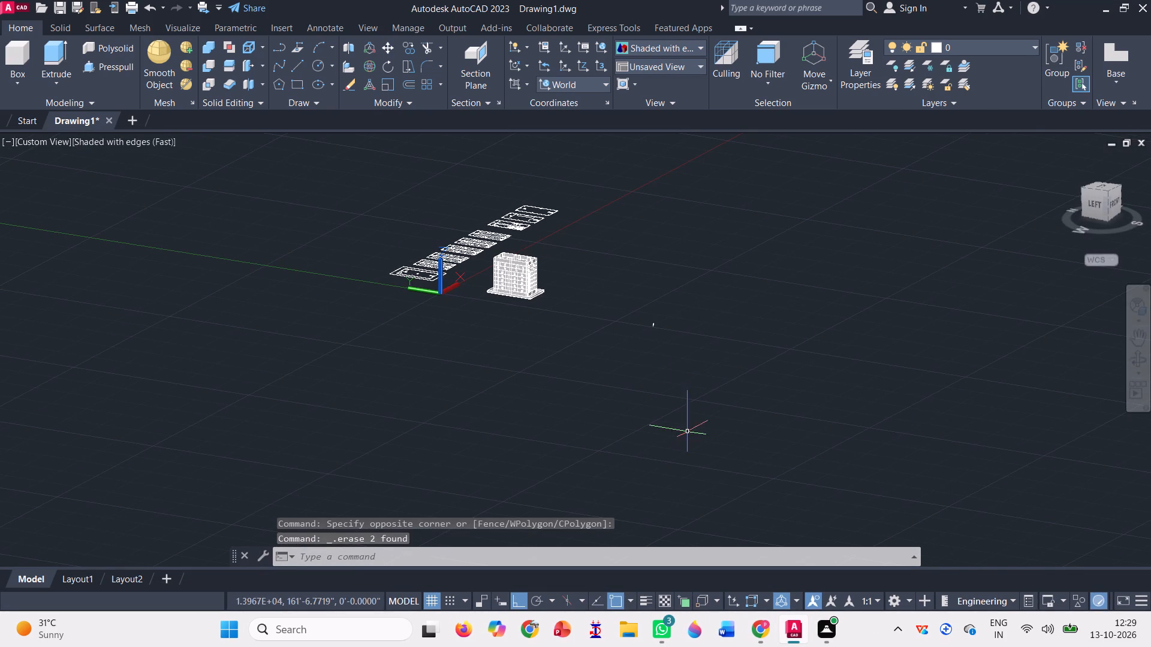
left_click(676, 382)
left_click(594, 244)
key("Delete")
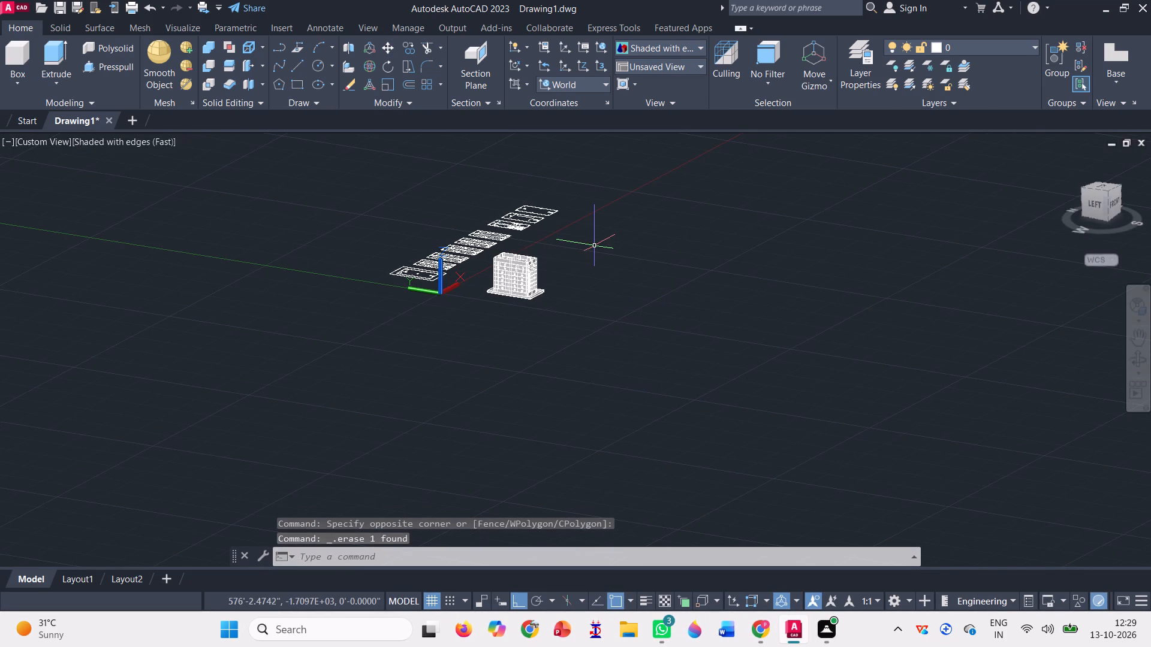
In the Top view, move the three easternmost floor plans about 36'-11" west, closing the gap in the row of plans.
scroll(598, 246, "up", 3)
scroll(594, 258, "down", 1)
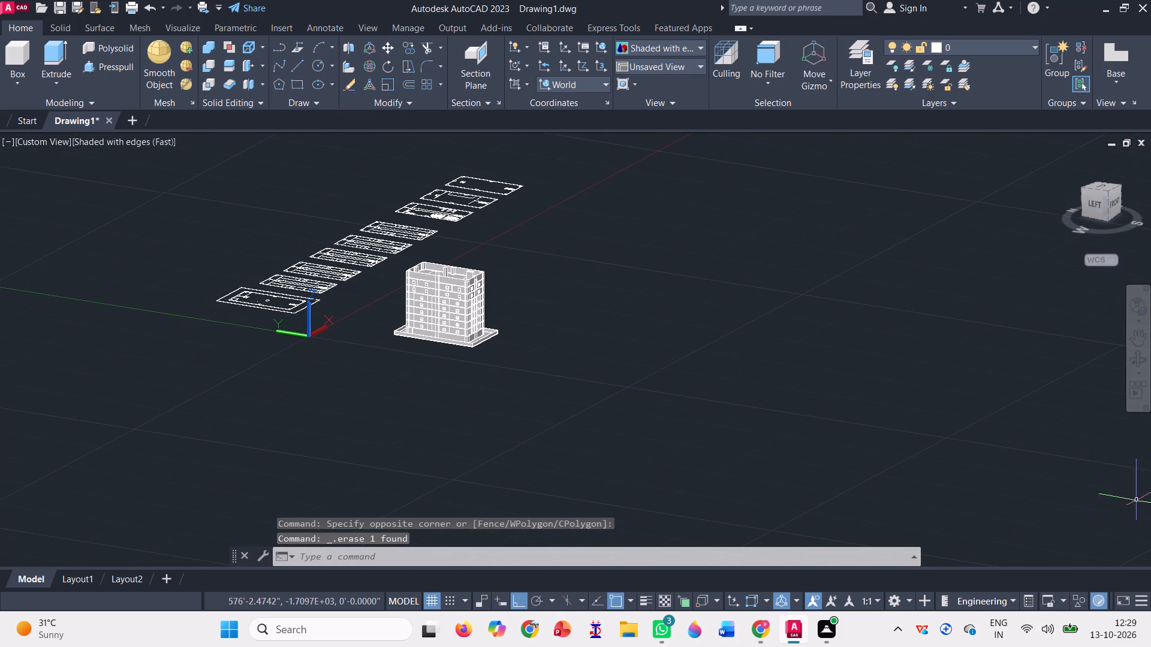
left_click(1135, 355)
left_click_drag(782, 341, 770, 365)
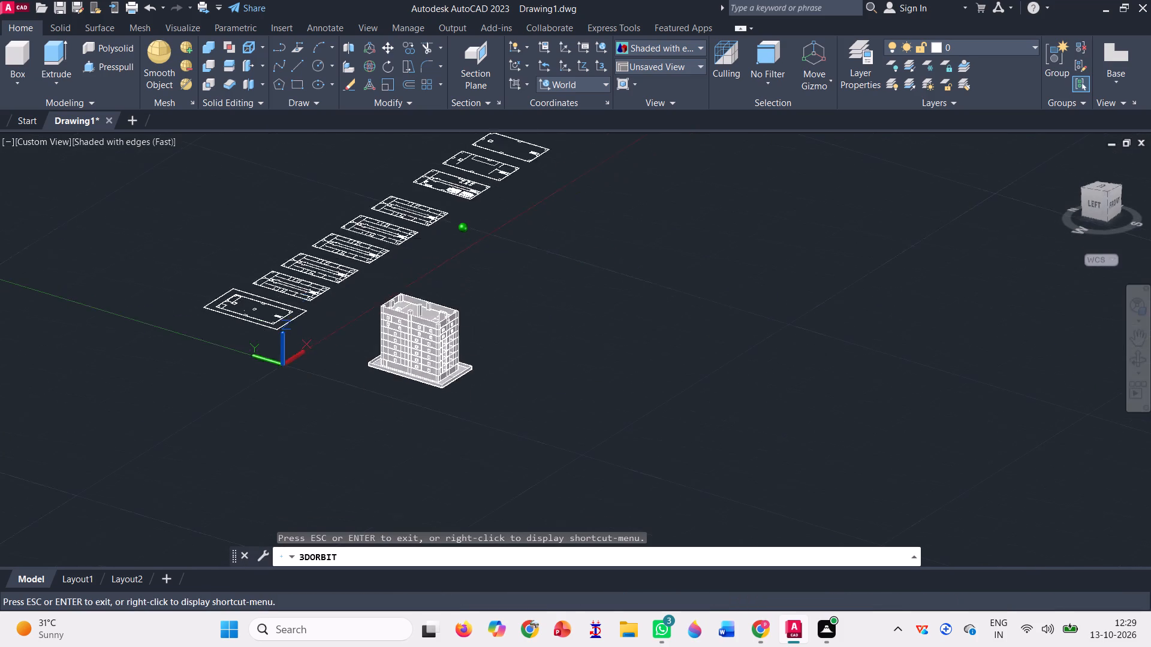
left_click_drag(770, 365, 674, 372)
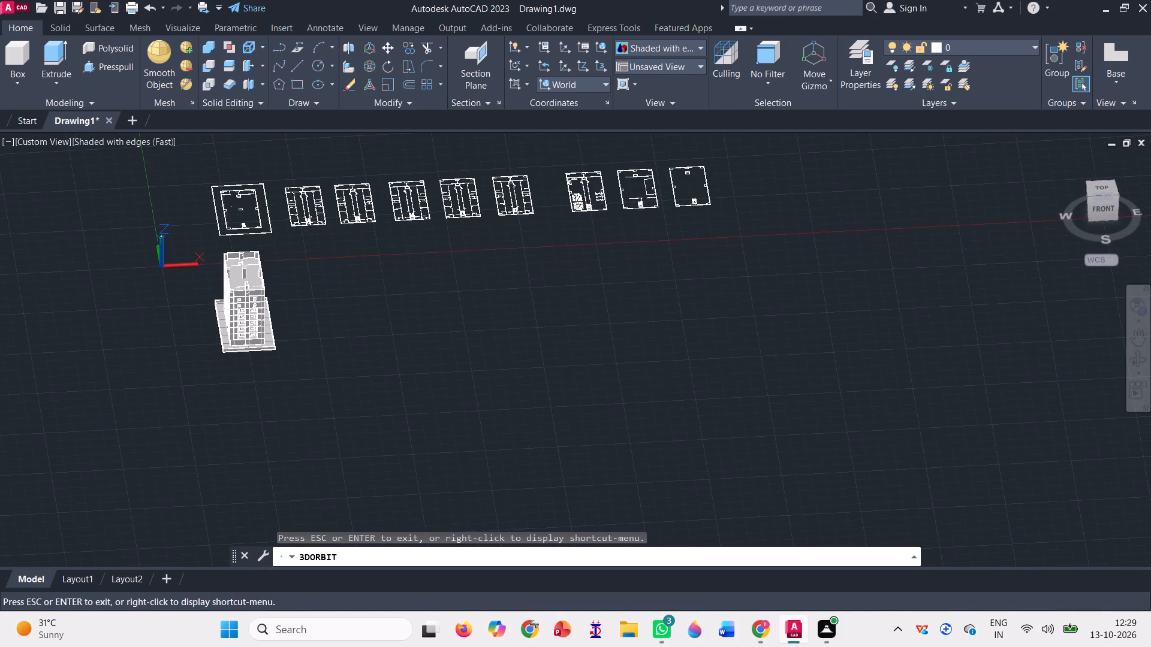
key("Escape")
left_click(47, 144)
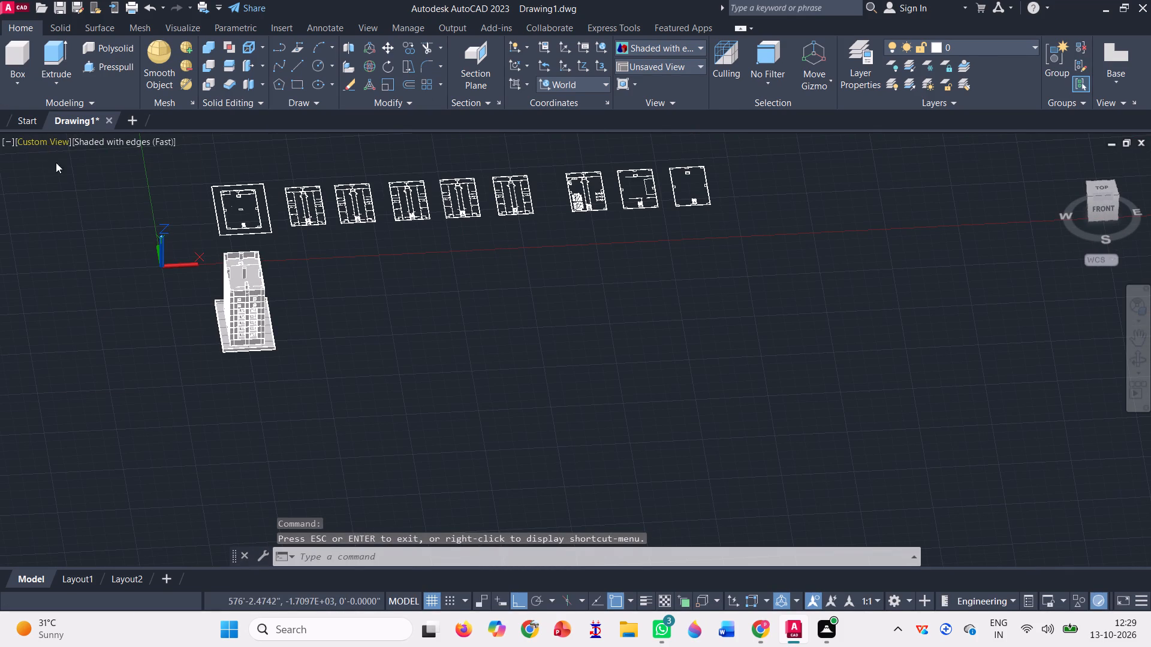
left_click(98, 186)
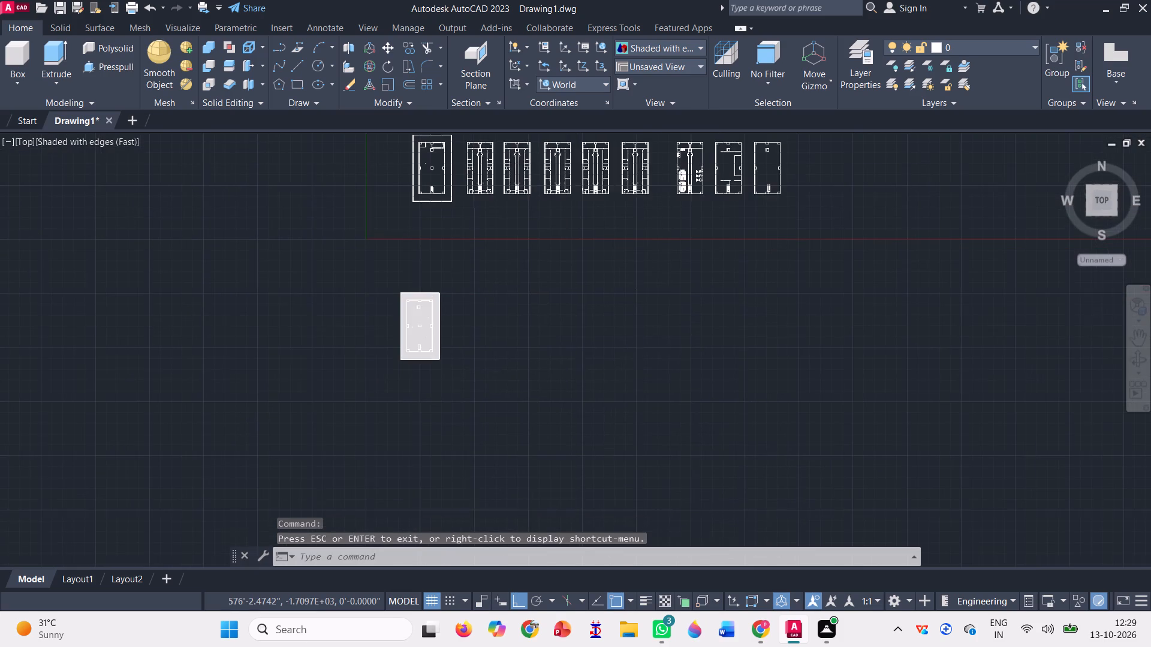
scroll(1008, 482, "down", 1)
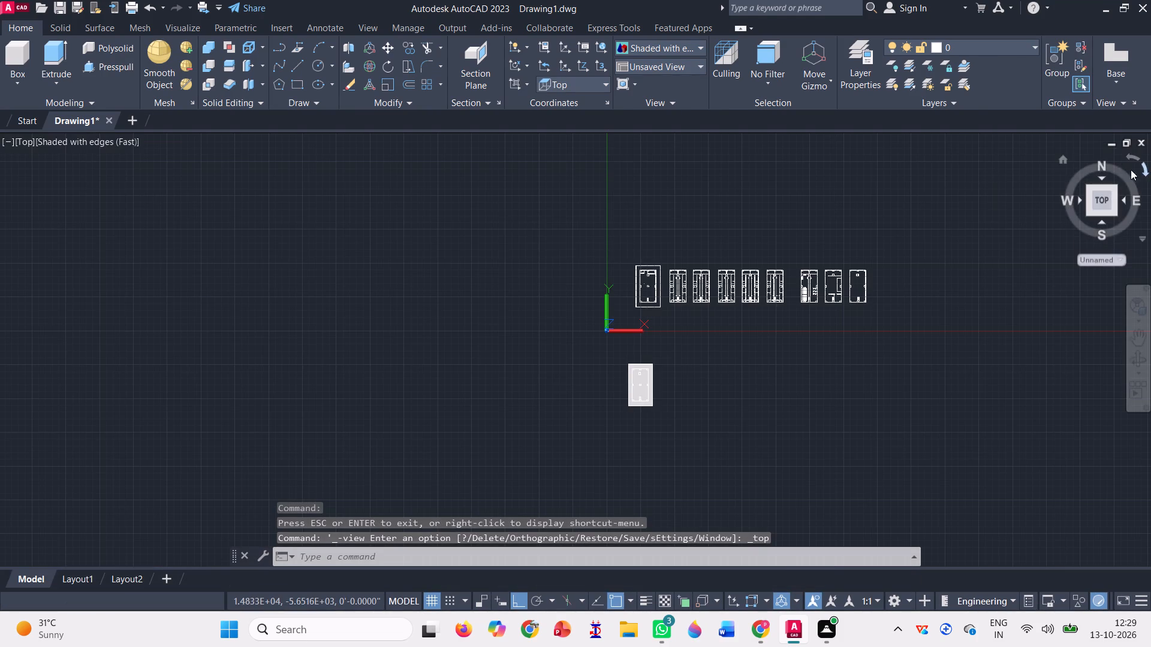
scroll(941, 245, "up", 2)
scroll(769, 353, "up", 1)
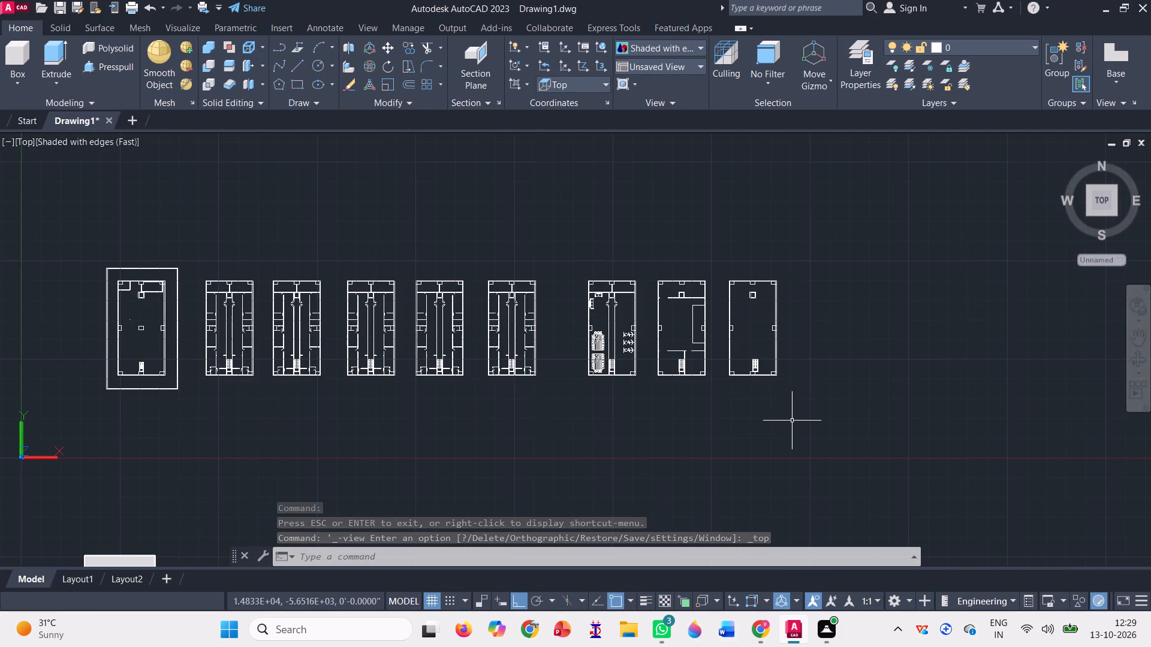
left_click(386, 49)
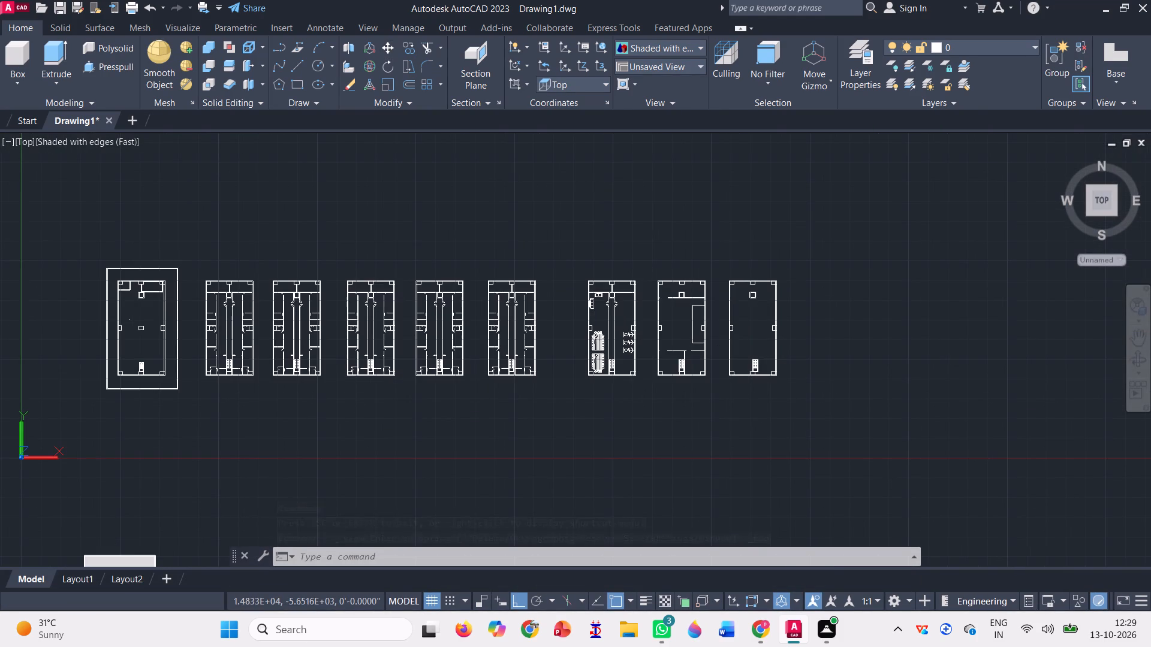
left_click(826, 393)
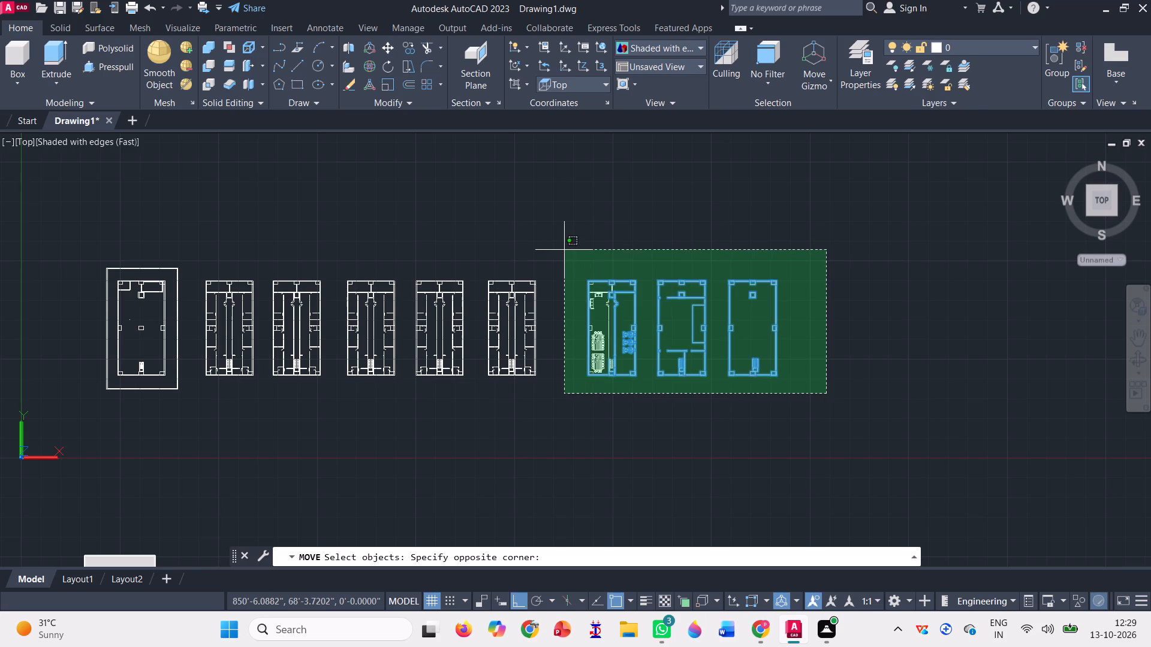
left_click(564, 249)
key("space")
scroll(575, 249, "up", 3)
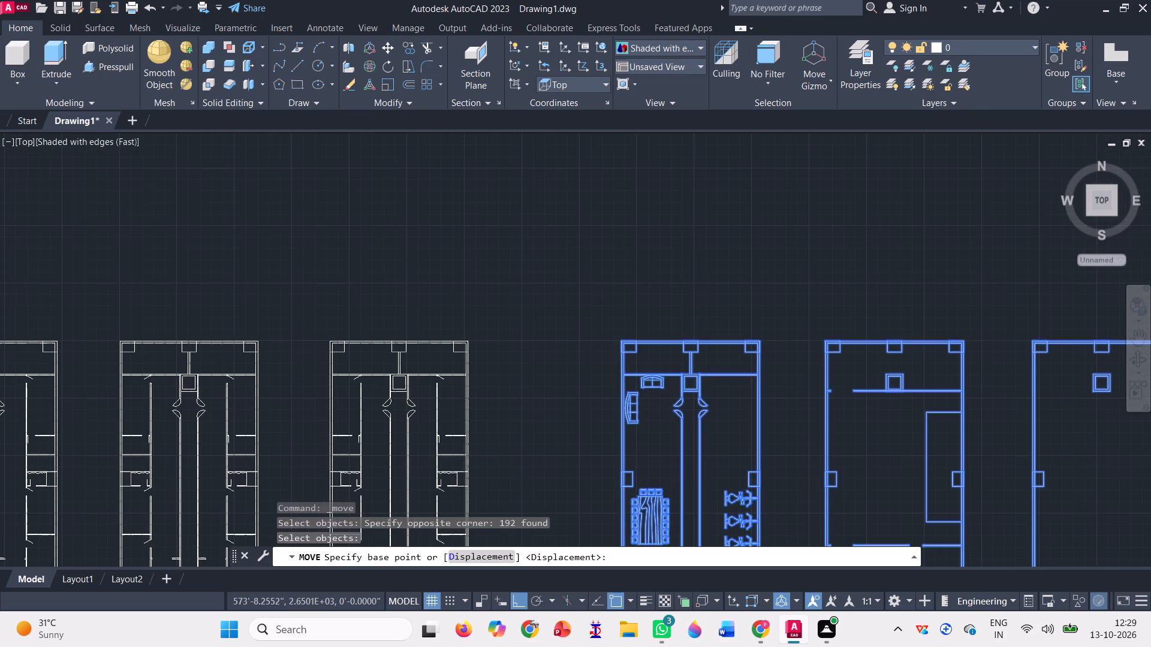
scroll(619, 337, "up", 2)
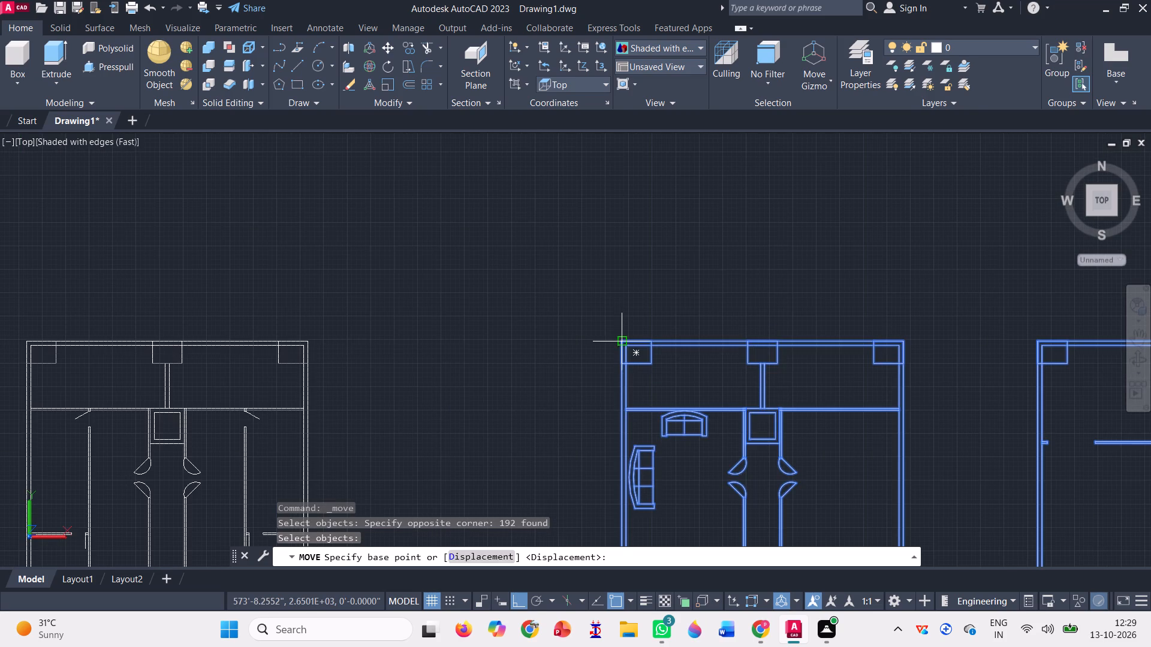
left_click(619, 337)
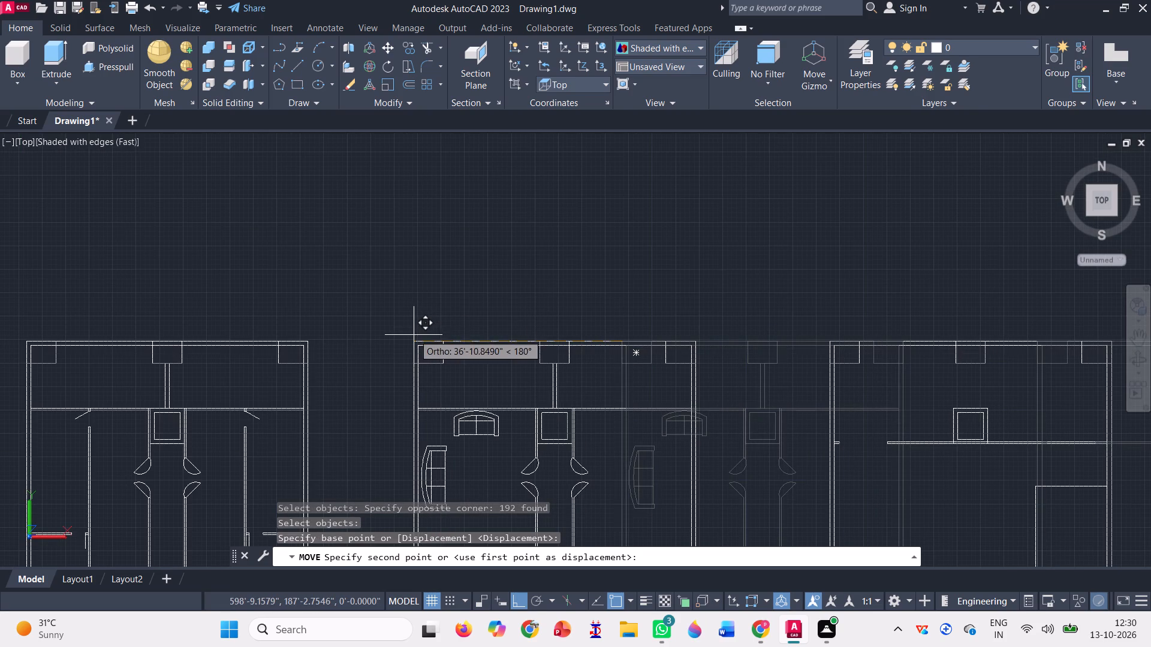
left_click(414, 334)
scroll(531, 249, "down", 5)
key("Escape")
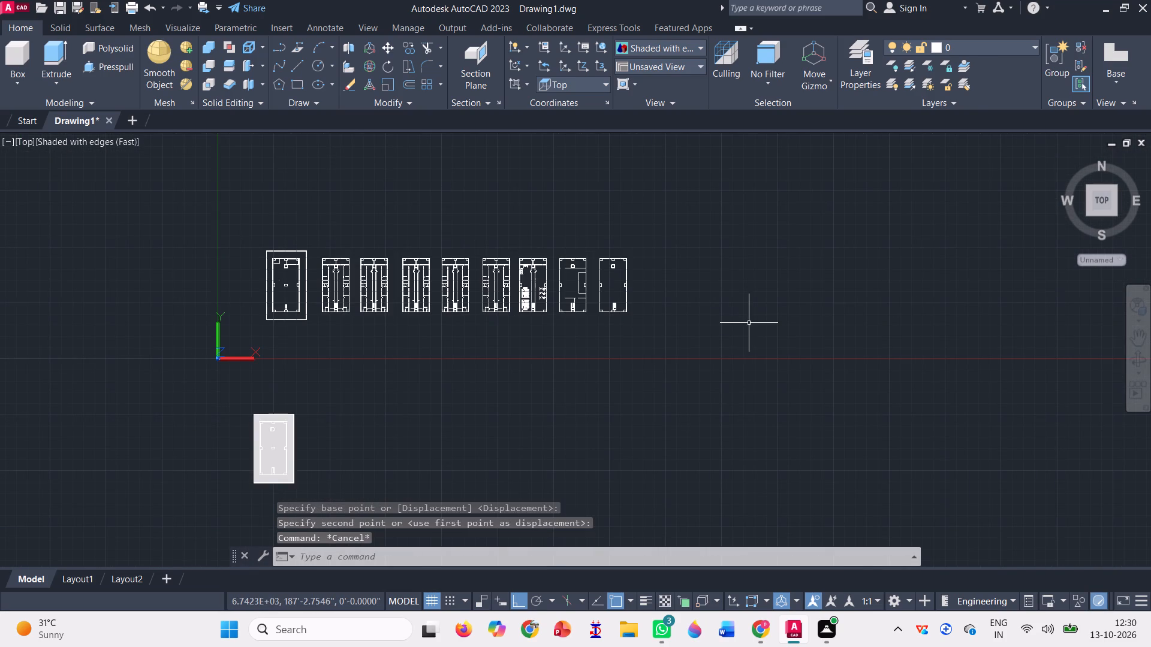
In the SW Isometric view, move the UCS origin straight down along its Z axis, clear of the building and floor plans.
left_click(76, 134)
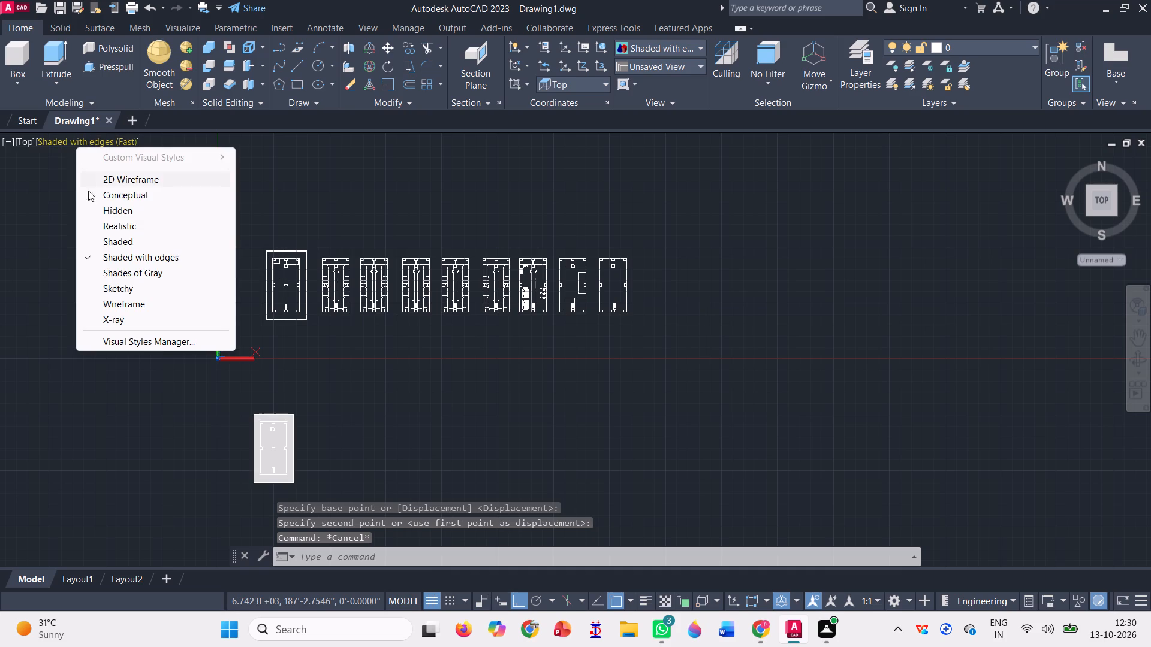
left_click(44, 173)
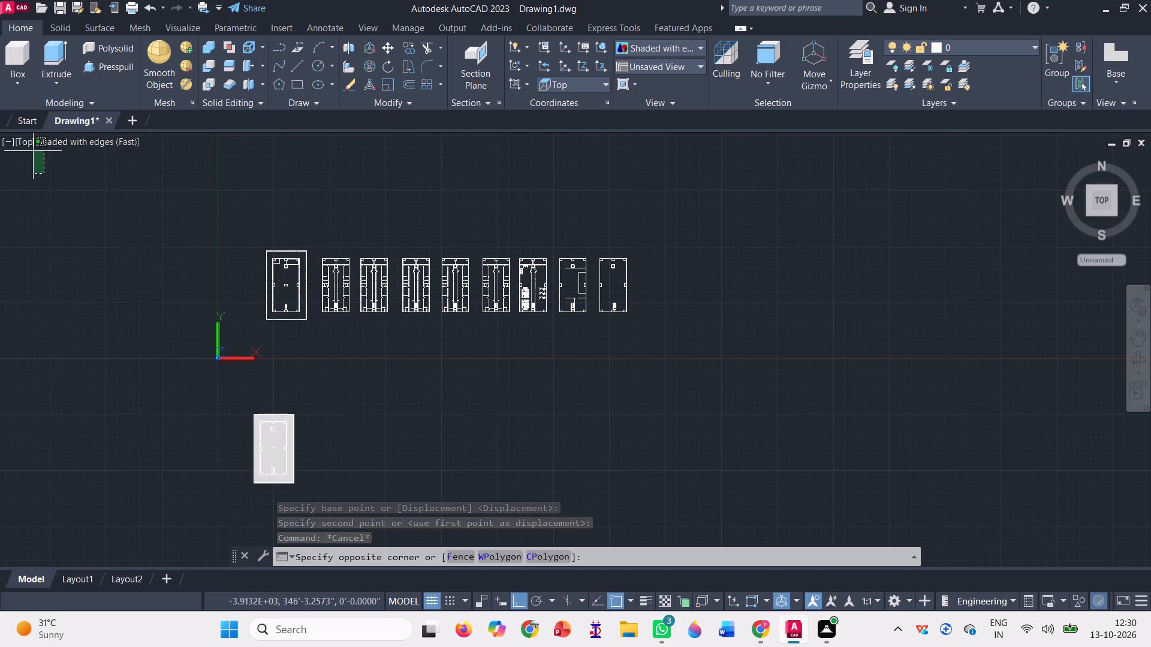
left_click(28, 143)
left_click(24, 143)
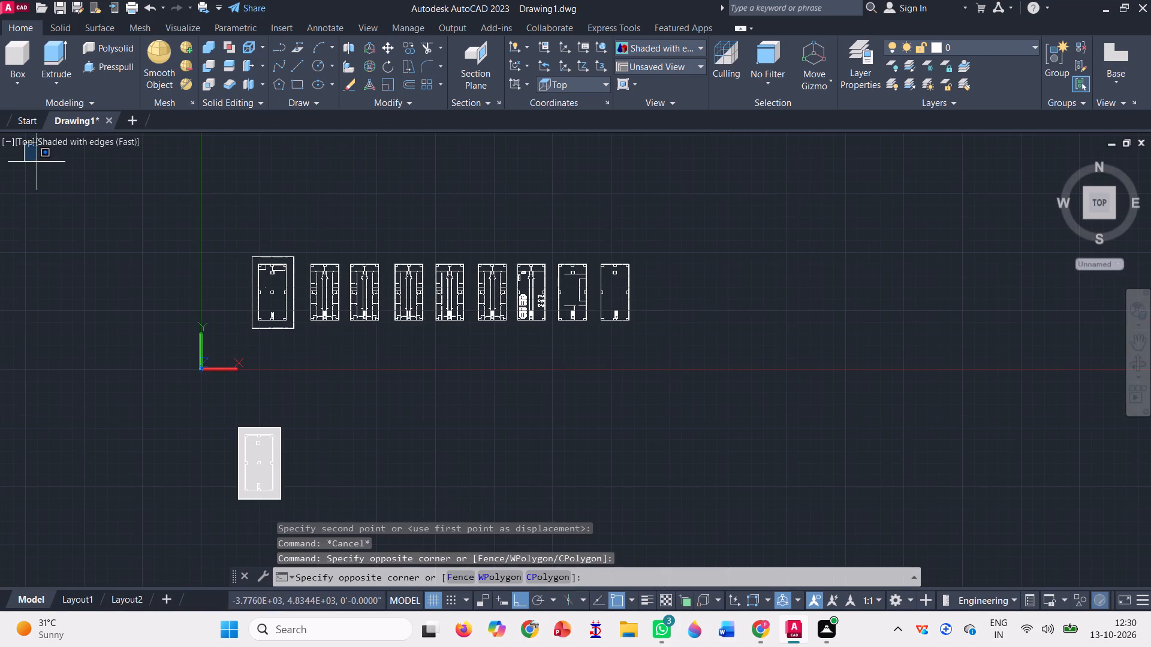
left_click(20, 143)
left_click(17, 143)
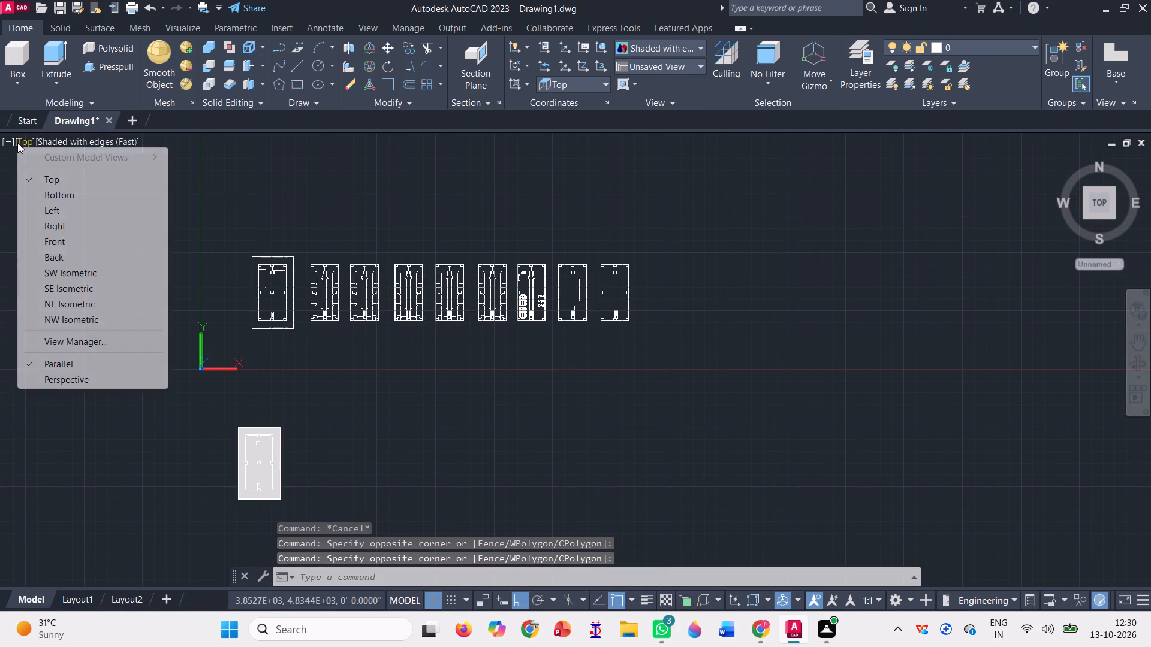
left_click(88, 274)
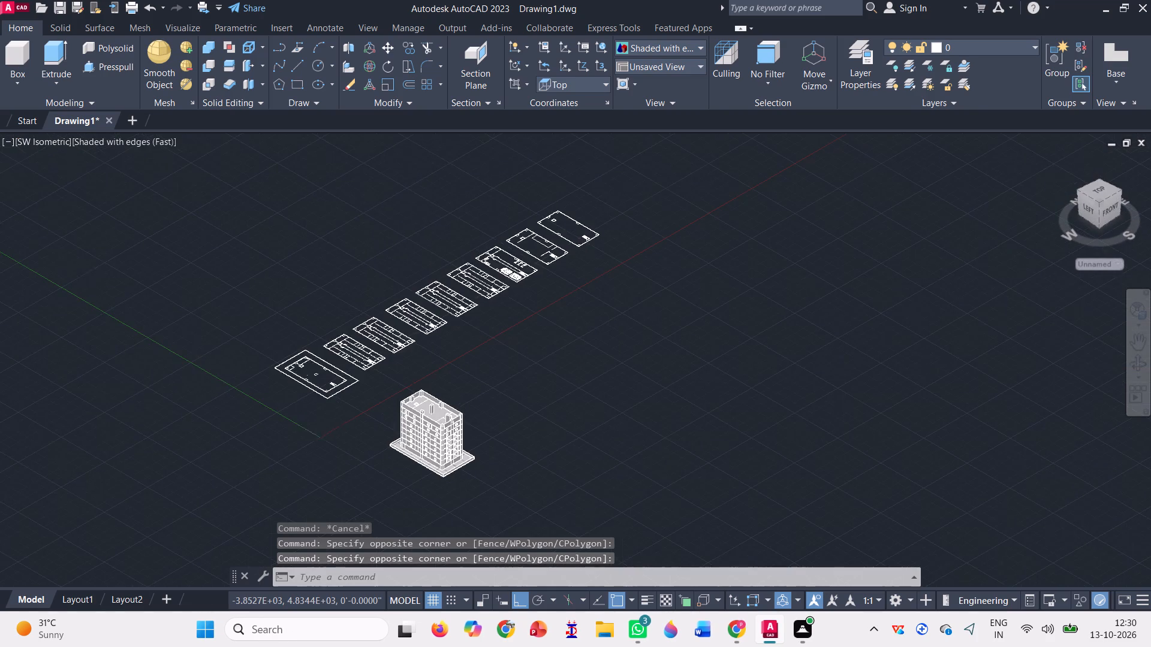
scroll(721, 389, "down", 1)
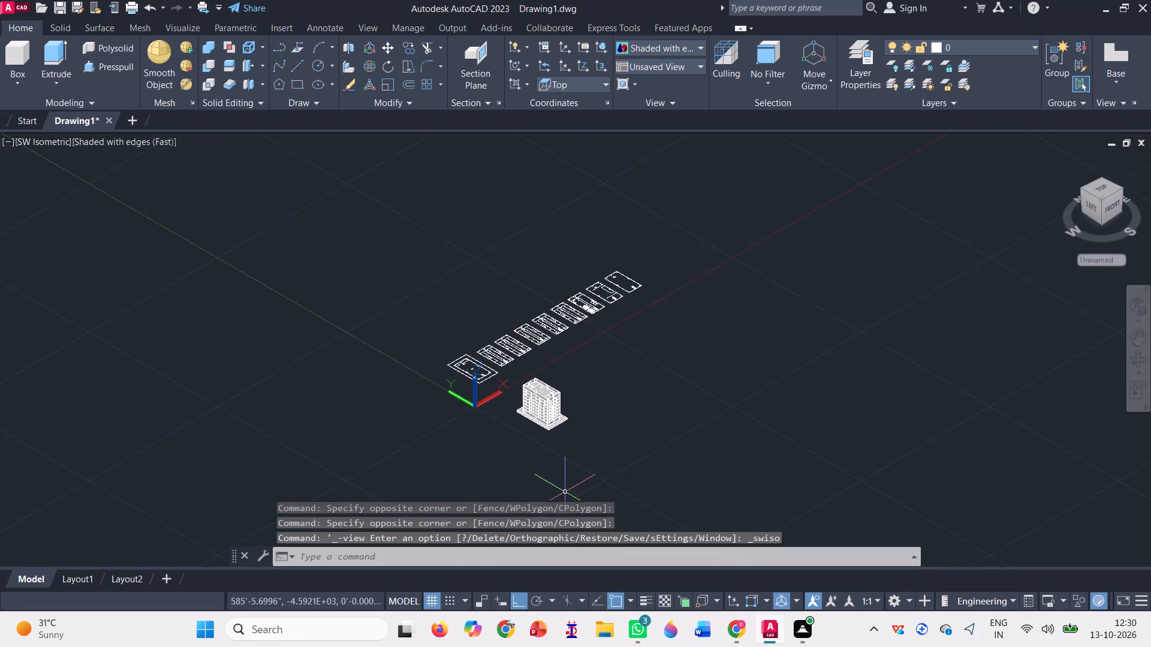
scroll(518, 483, "up", 1)
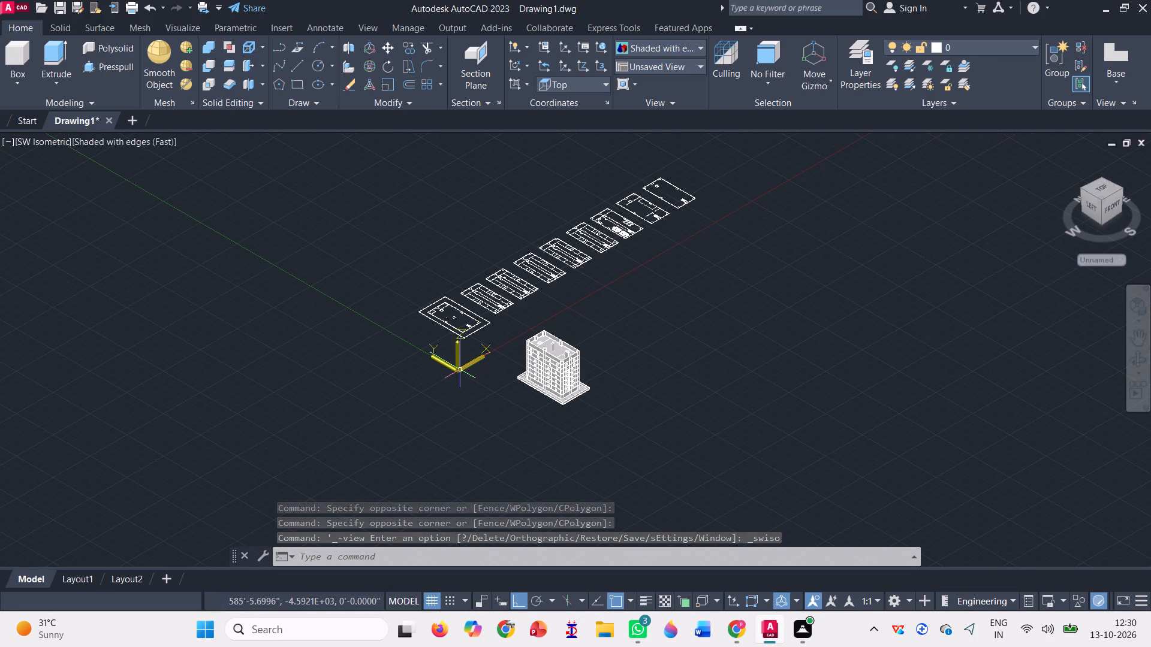
left_click(460, 368)
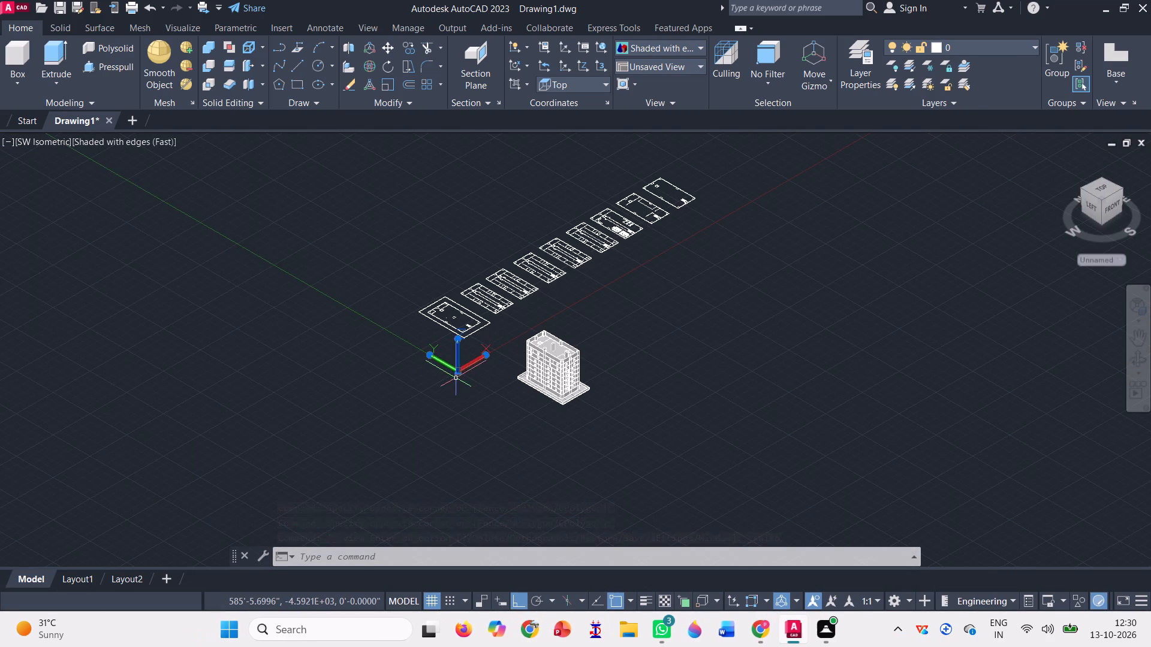
left_click(457, 368)
scroll(457, 365, "down", 2)
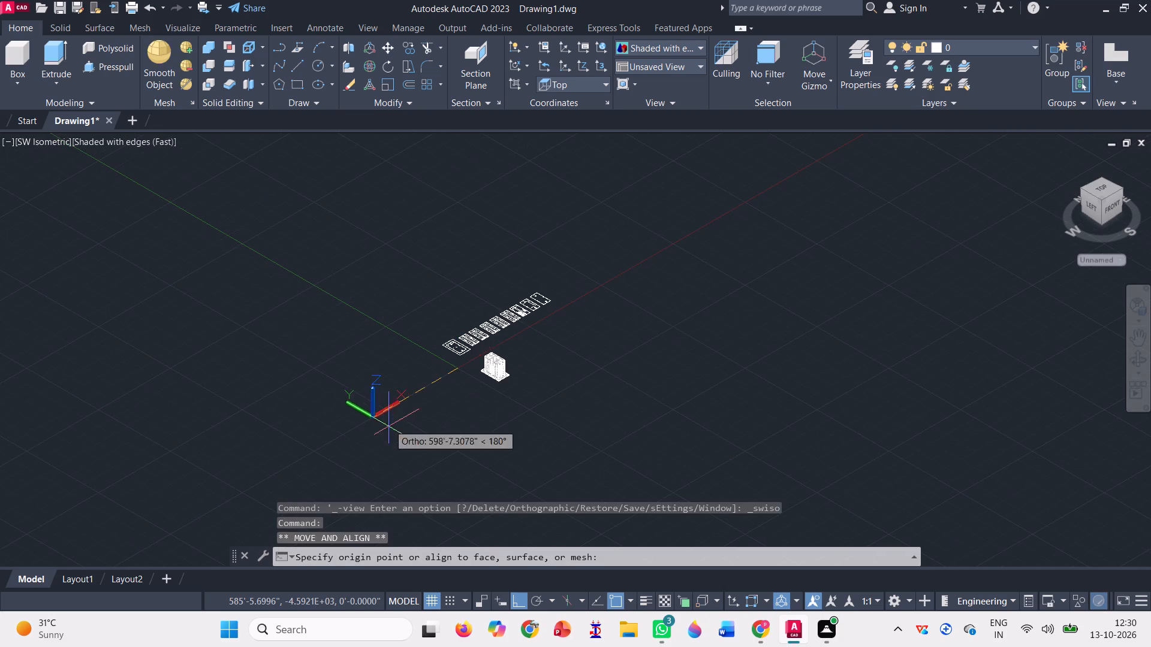
left_click(444, 483)
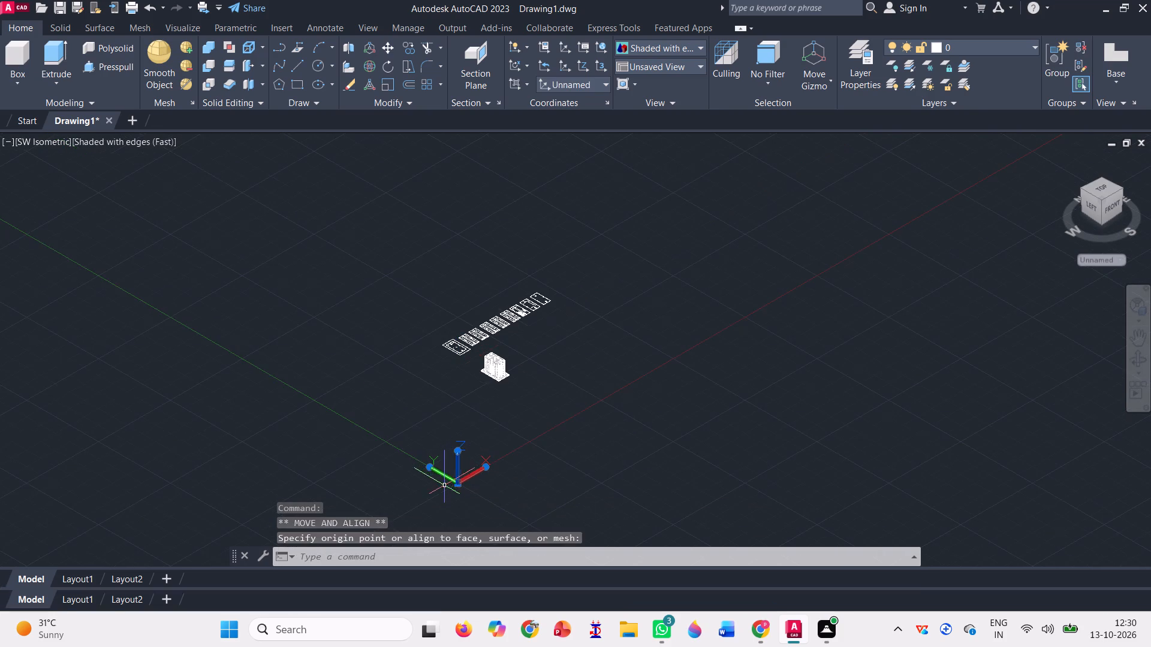
Move the entire 3D building about 275' east along the X axis, alongside the row of floor plans.
scroll(594, 323, "up", 1)
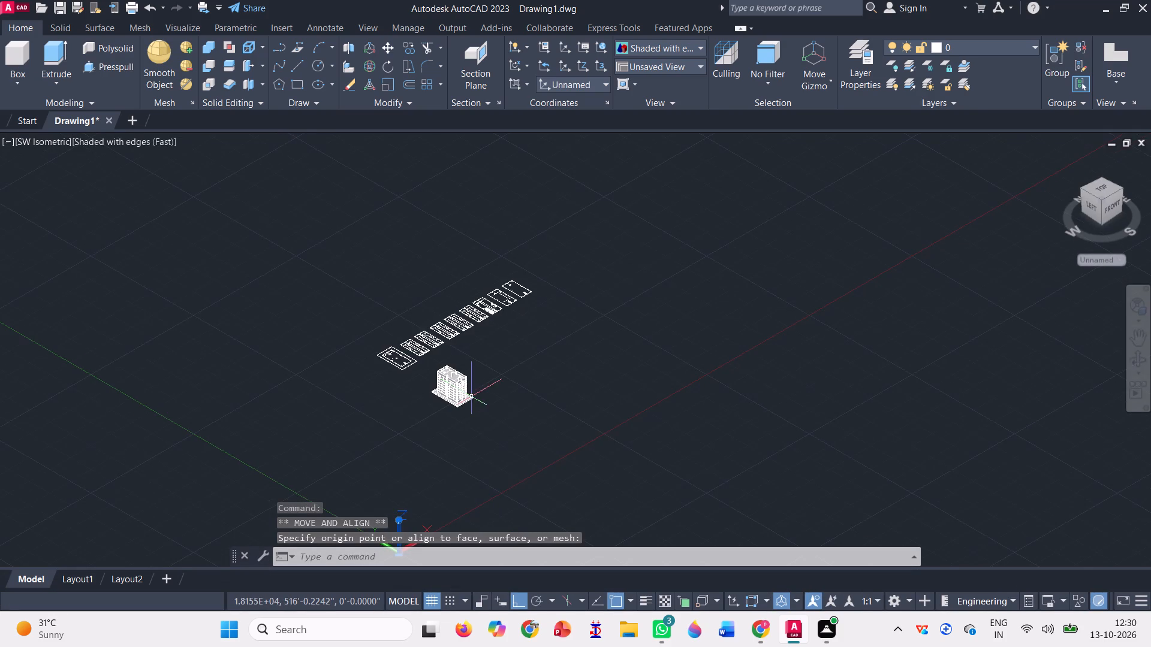
scroll(393, 411, "up", 2)
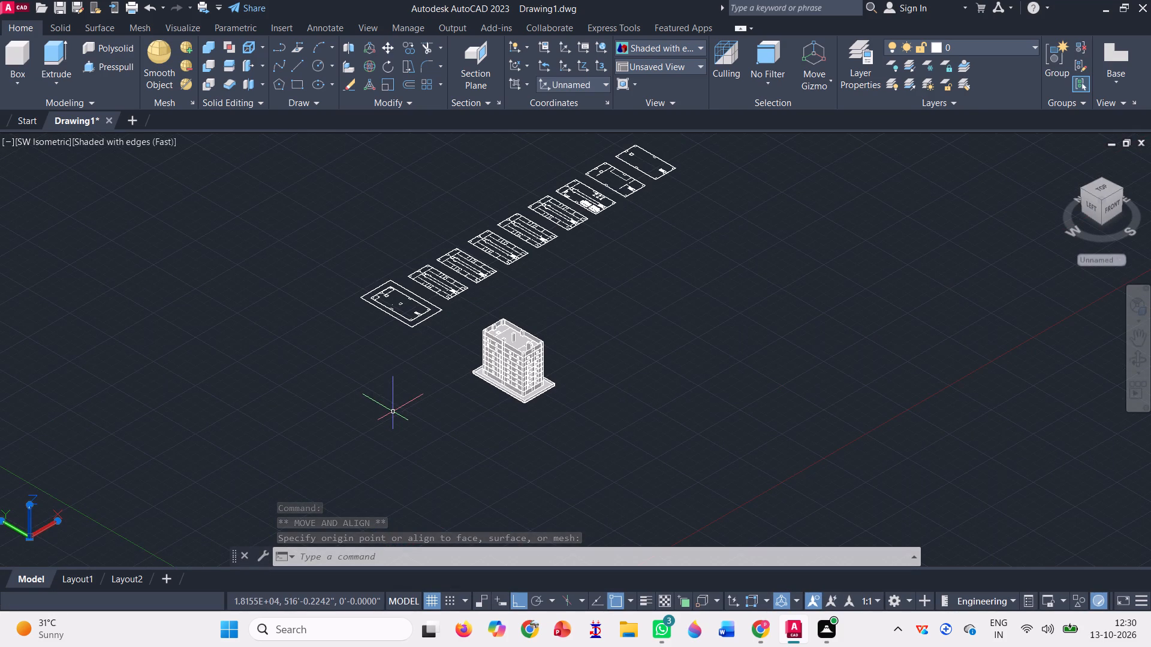
left_click(1134, 335)
left_click_drag(595, 397, 573, 454)
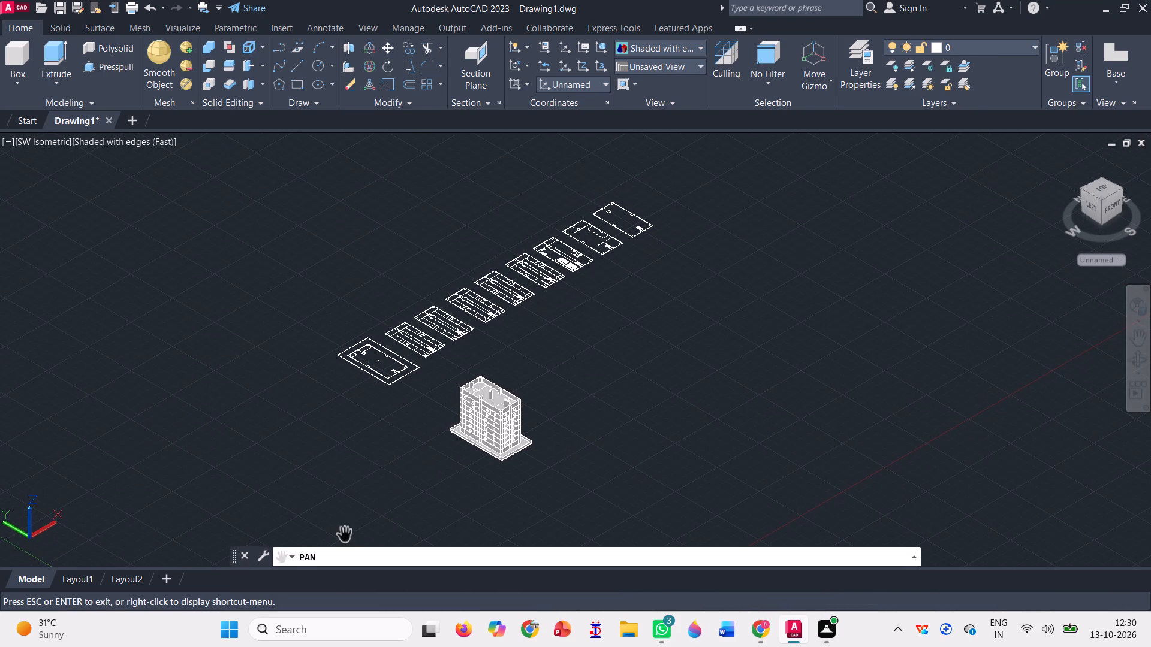
scroll(345, 512, "up", 1)
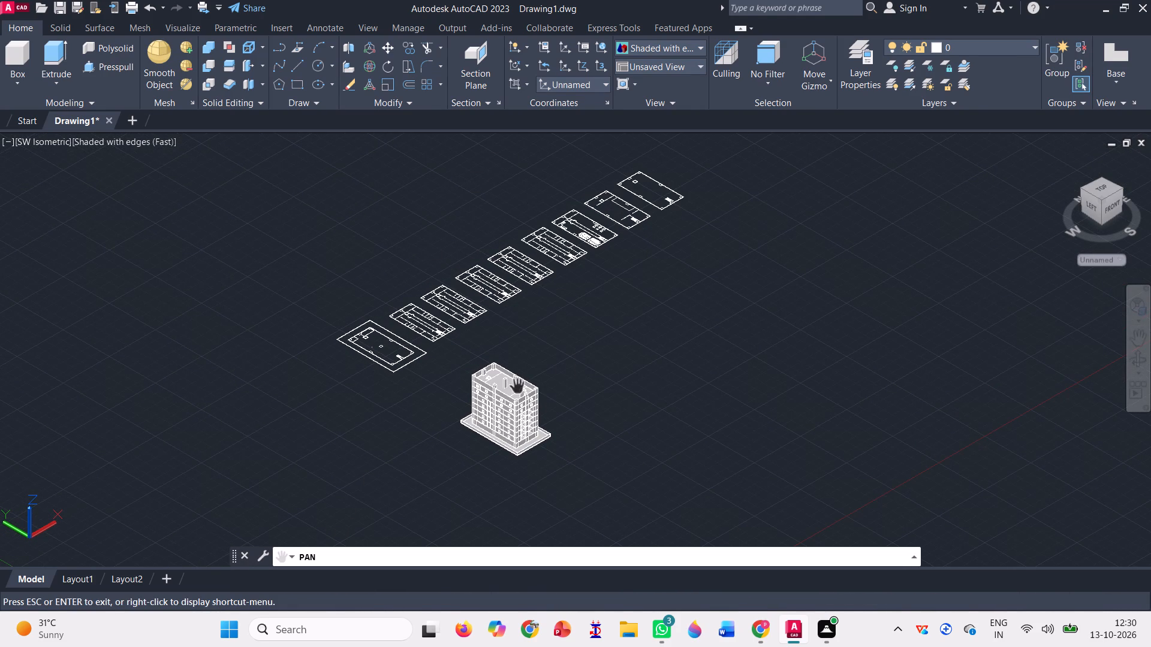
key("Escape")
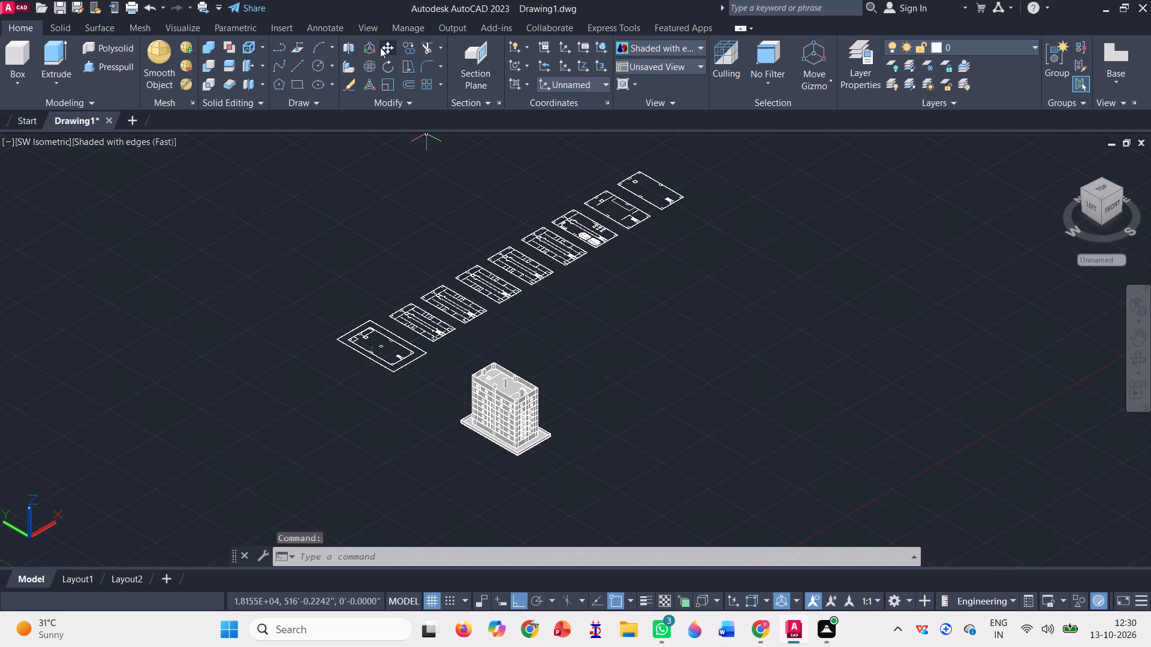
left_click(380, 47)
left_click(570, 488)
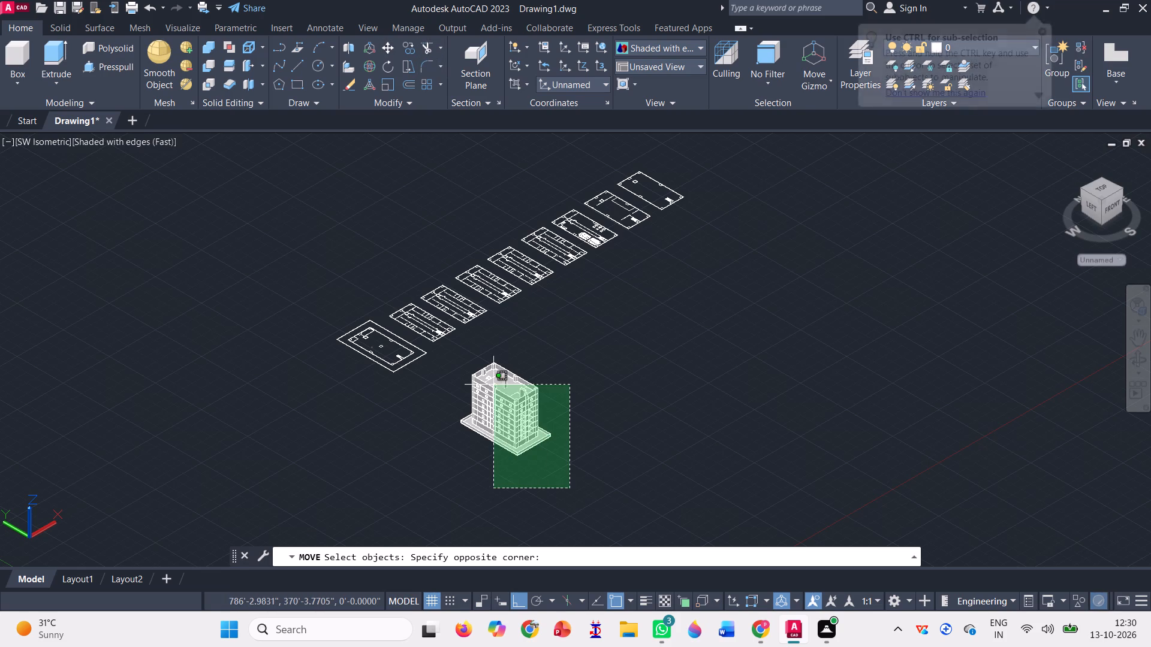
left_click(456, 352)
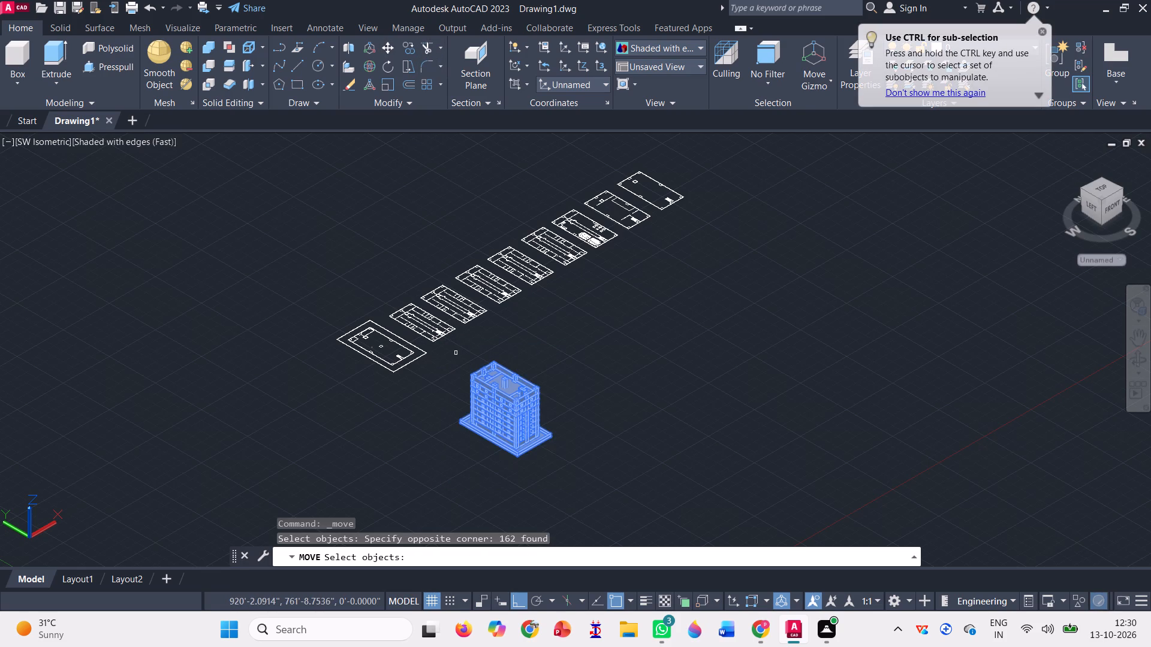
type("m")
key("space")
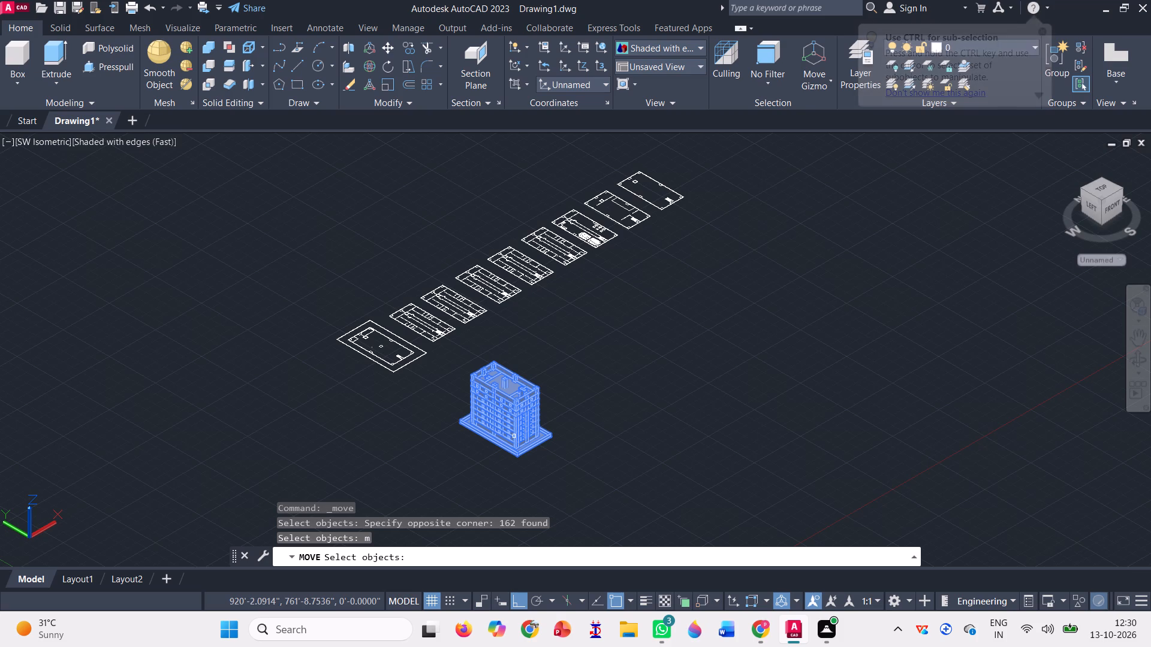
scroll(516, 397, "up", 1)
left_click(516, 399)
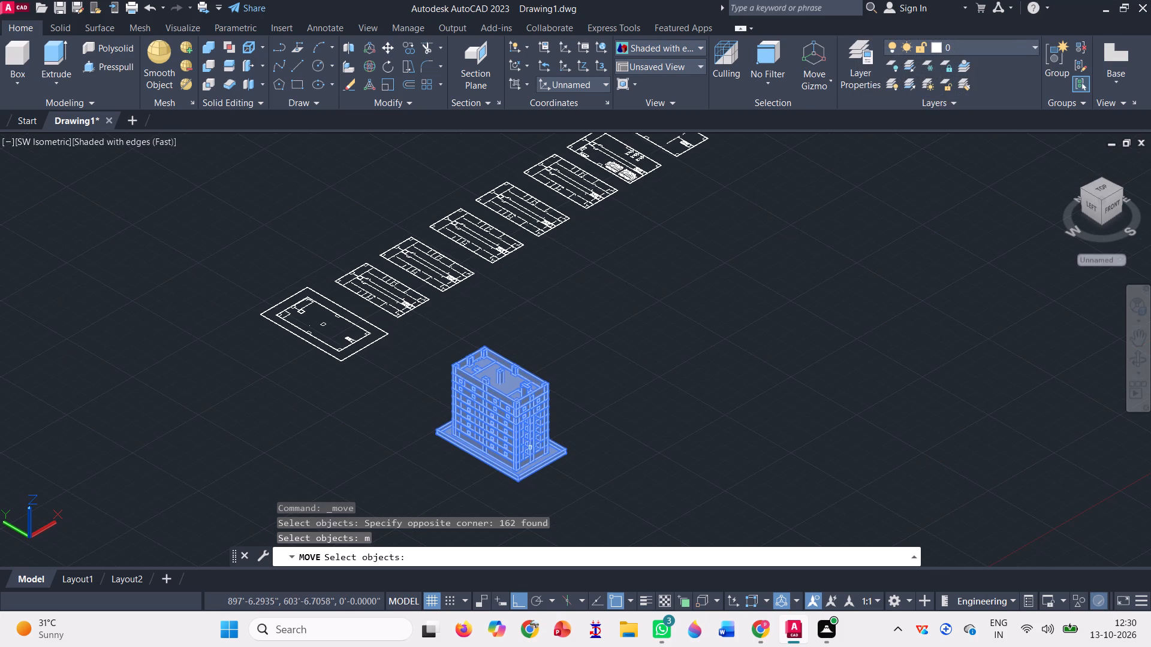
key("space")
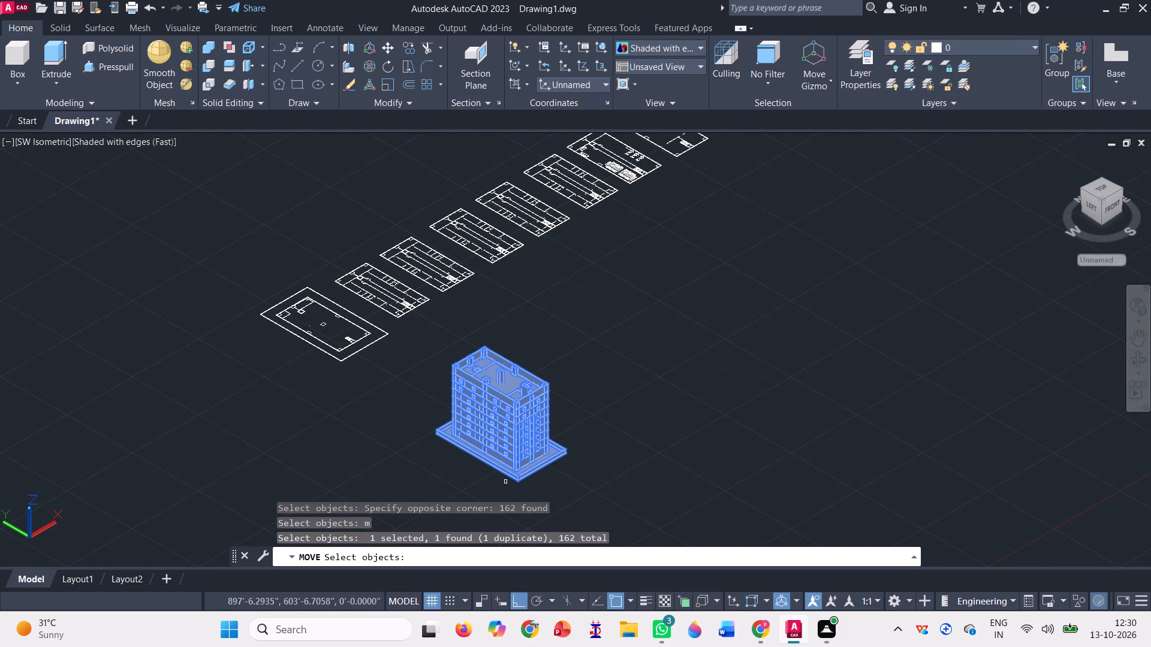
left_click(517, 476)
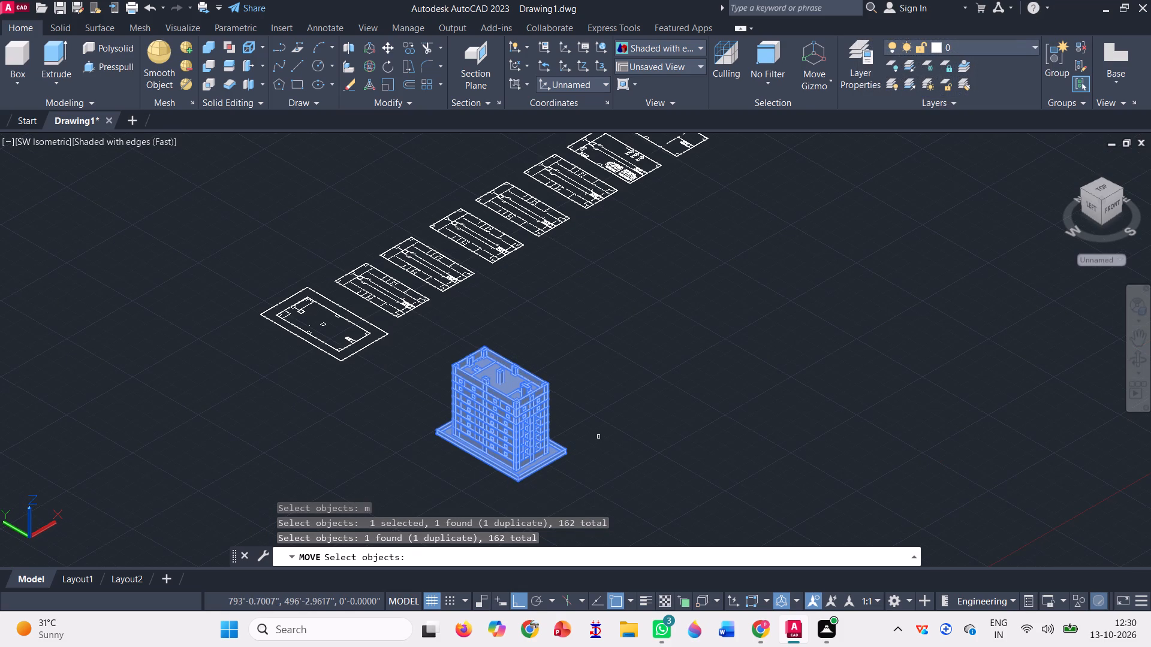
key("Return")
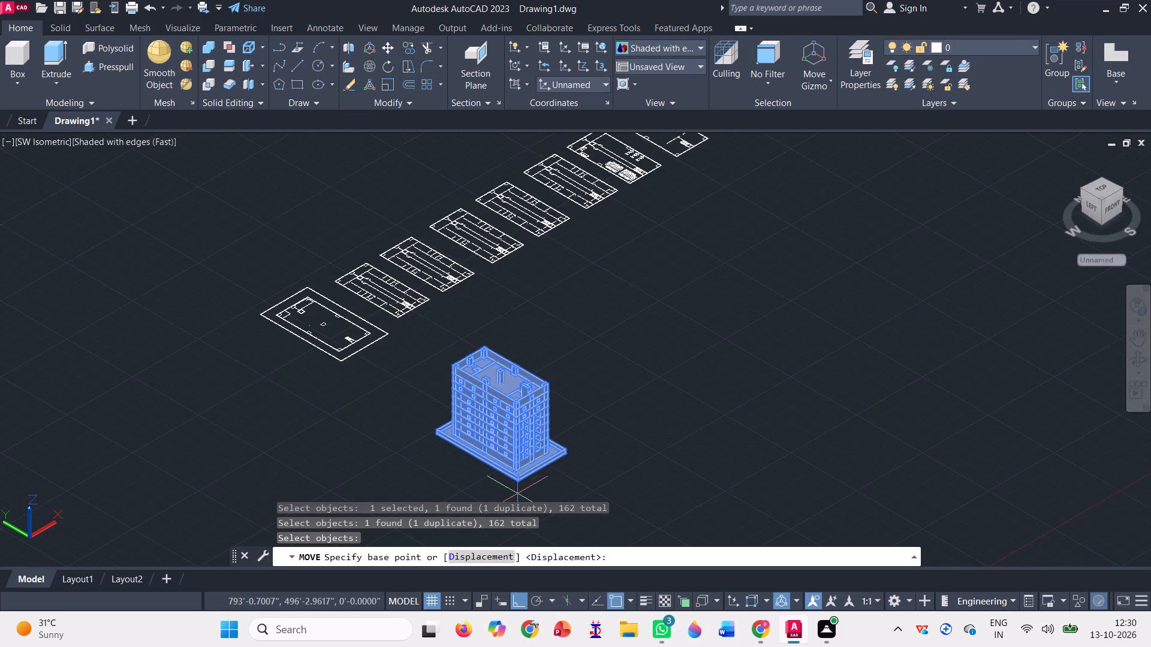
left_click(519, 484)
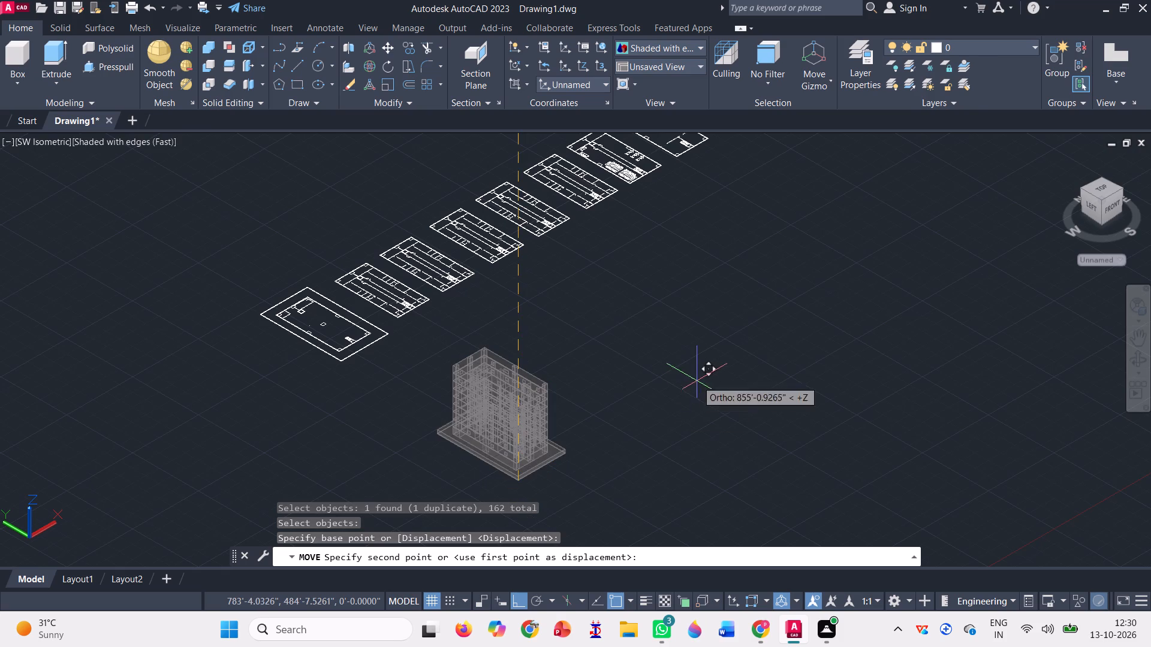
key("F8")
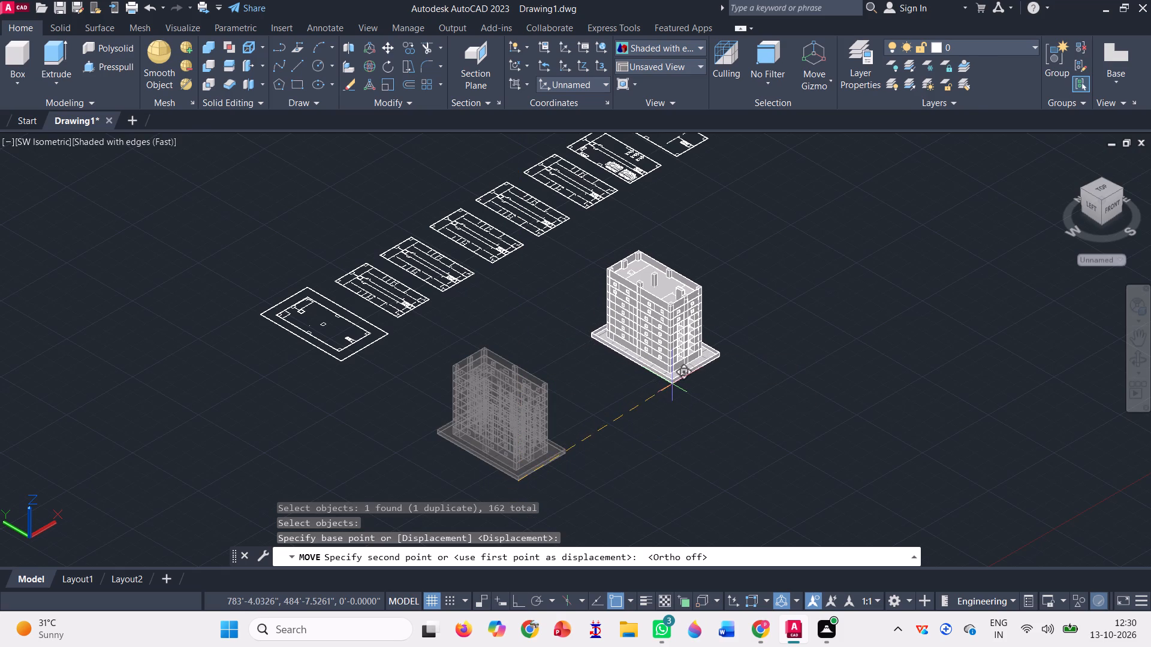
key("F8")
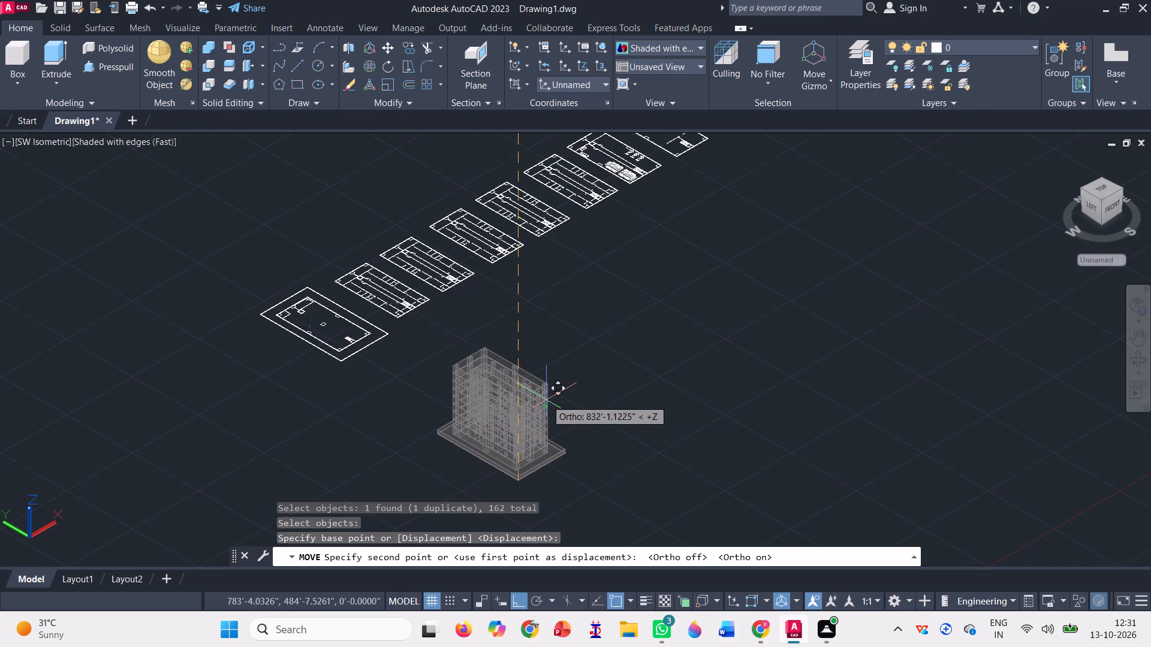
key("F8")
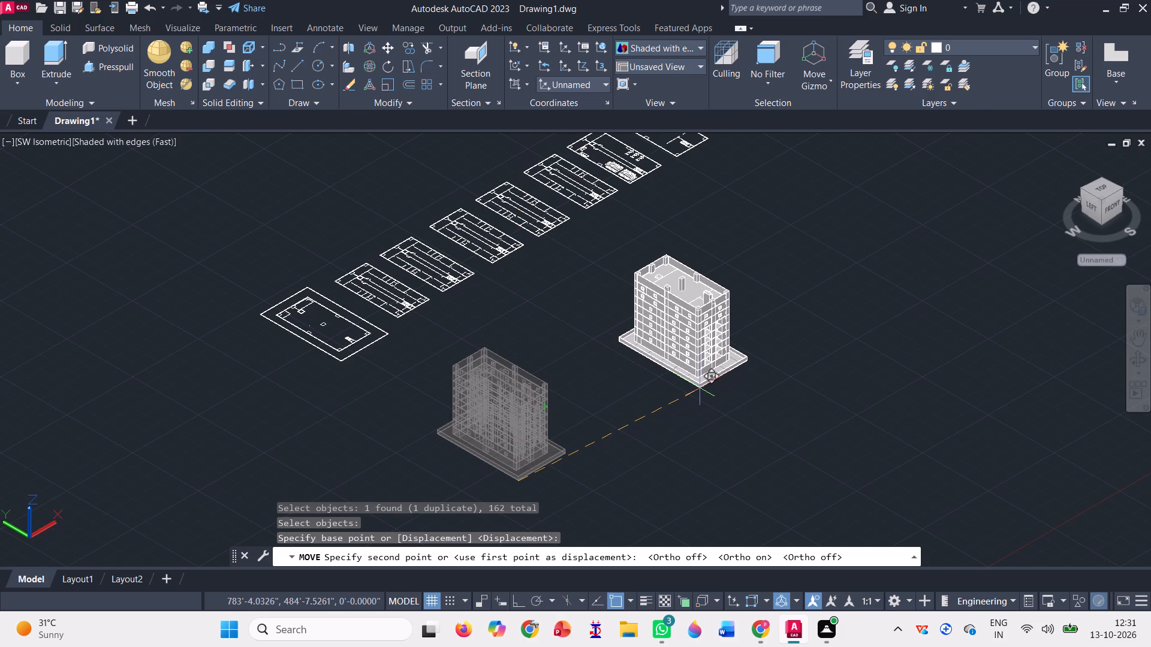
left_click(700, 388)
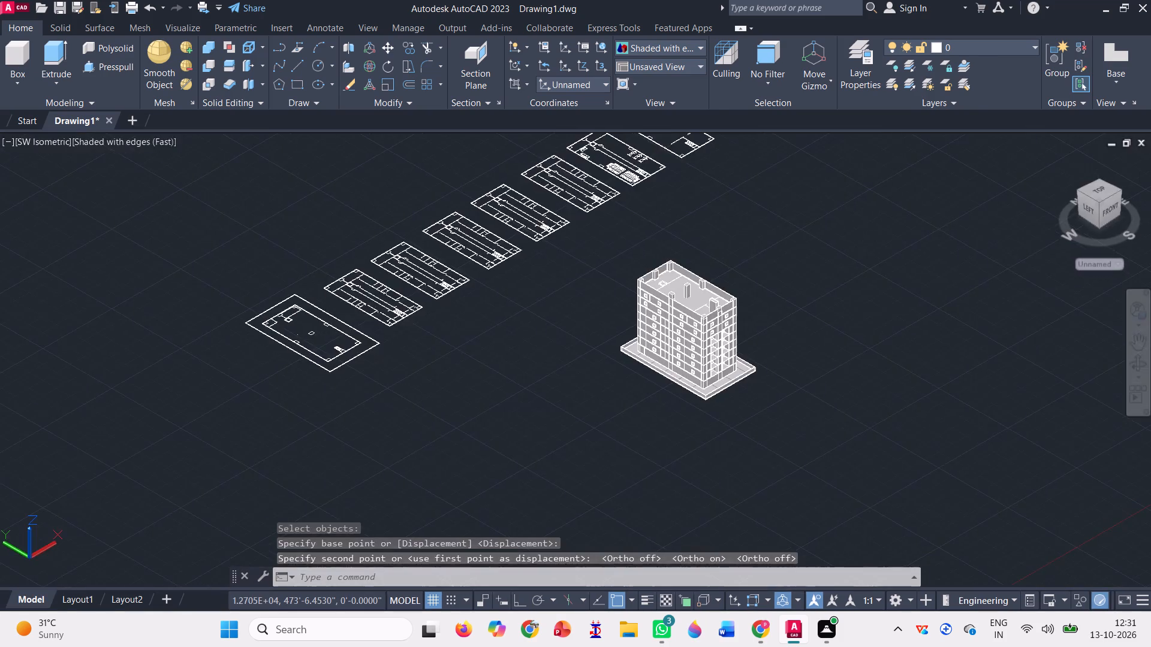
Examine the building's new placement relative to the full row of floor plans.
scroll(448, 456, "down", 1)
scroll(556, 285, "up", 1)
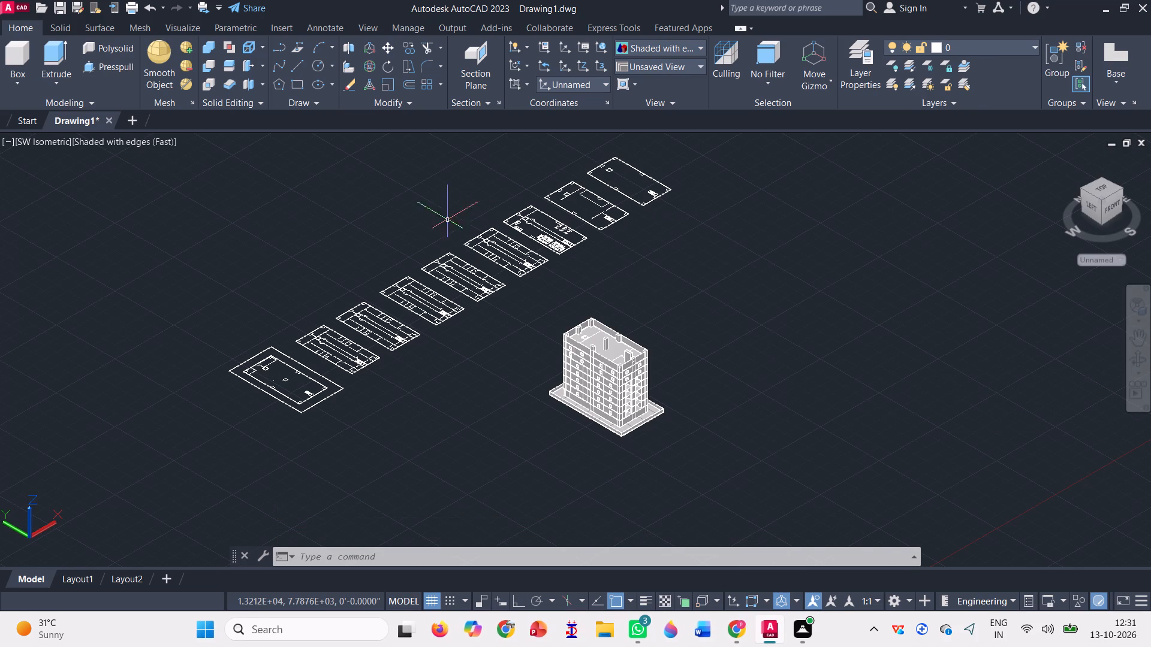
scroll(615, 130, "up", 2)
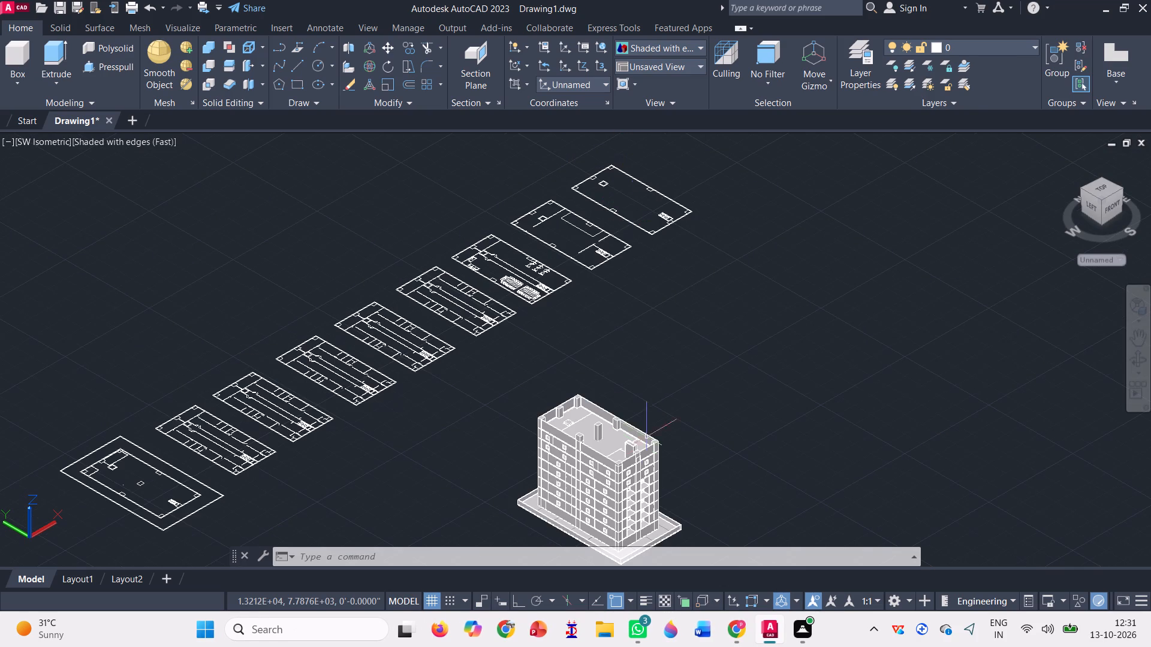
scroll(658, 377, "down", 1)
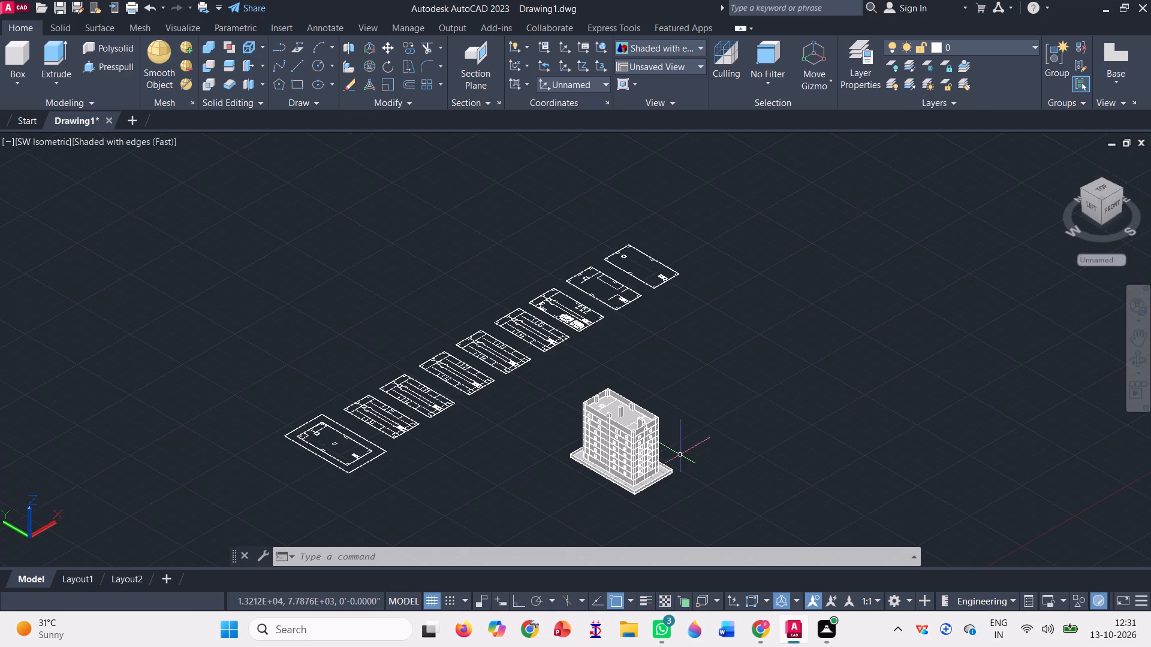
scroll(662, 467, "up", 1)
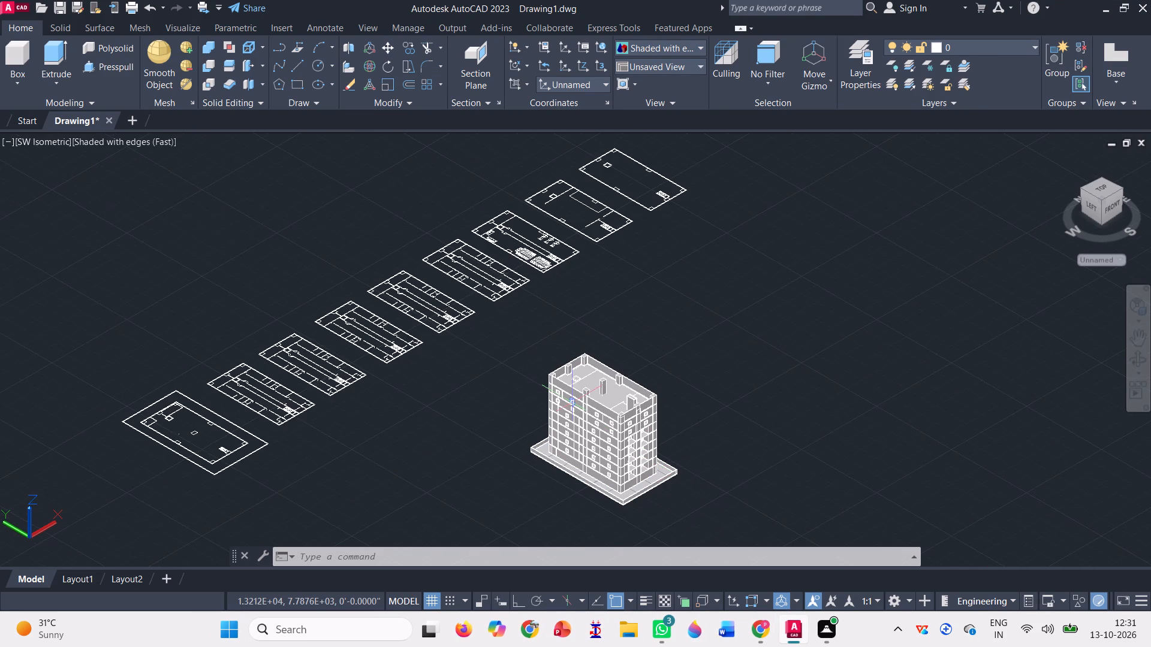
left_click(1131, 341)
left_click_drag(596, 363, 607, 396)
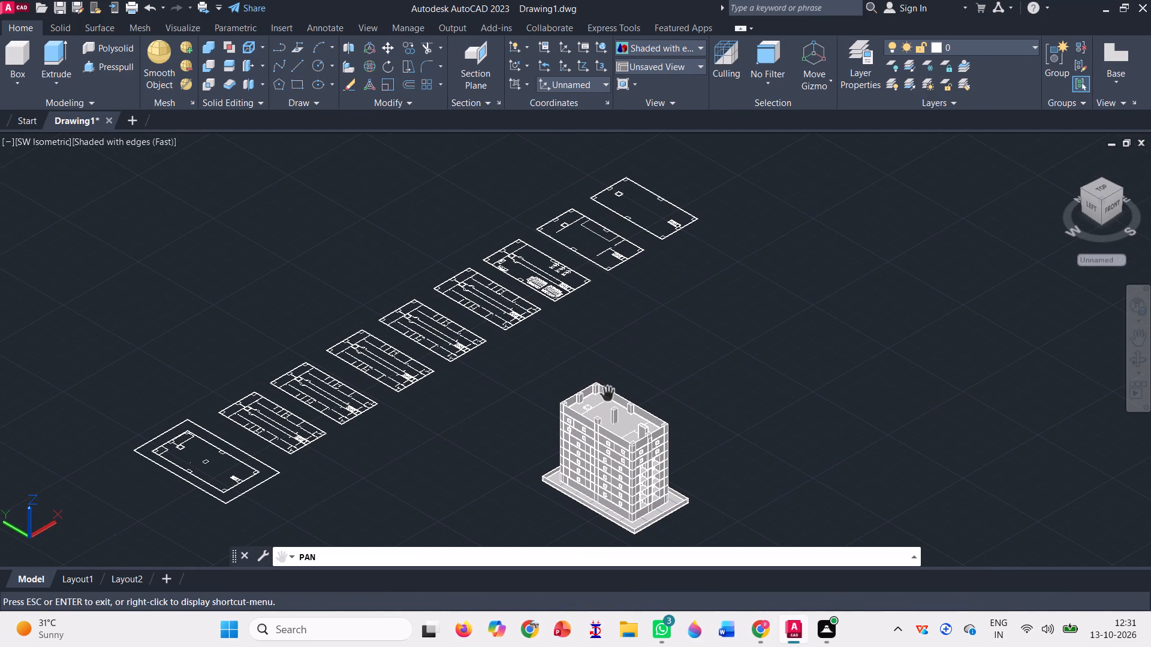
key("Escape")
key("Escape")
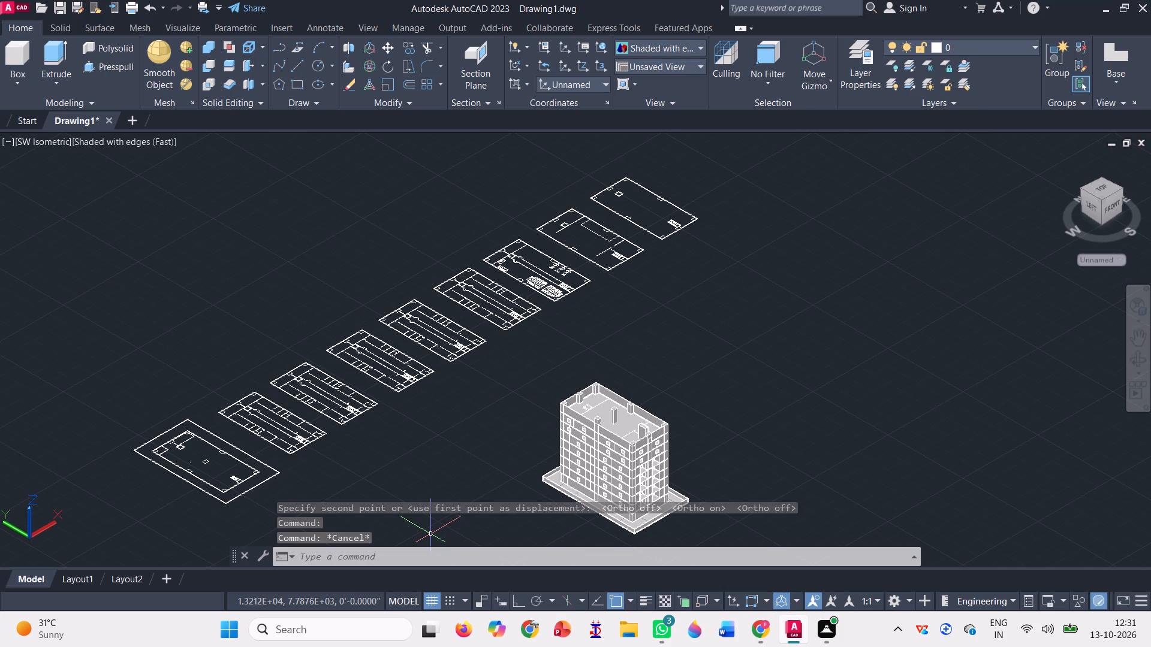
Turn off command log recording with the LOGFILEOFF command.
type("loh")
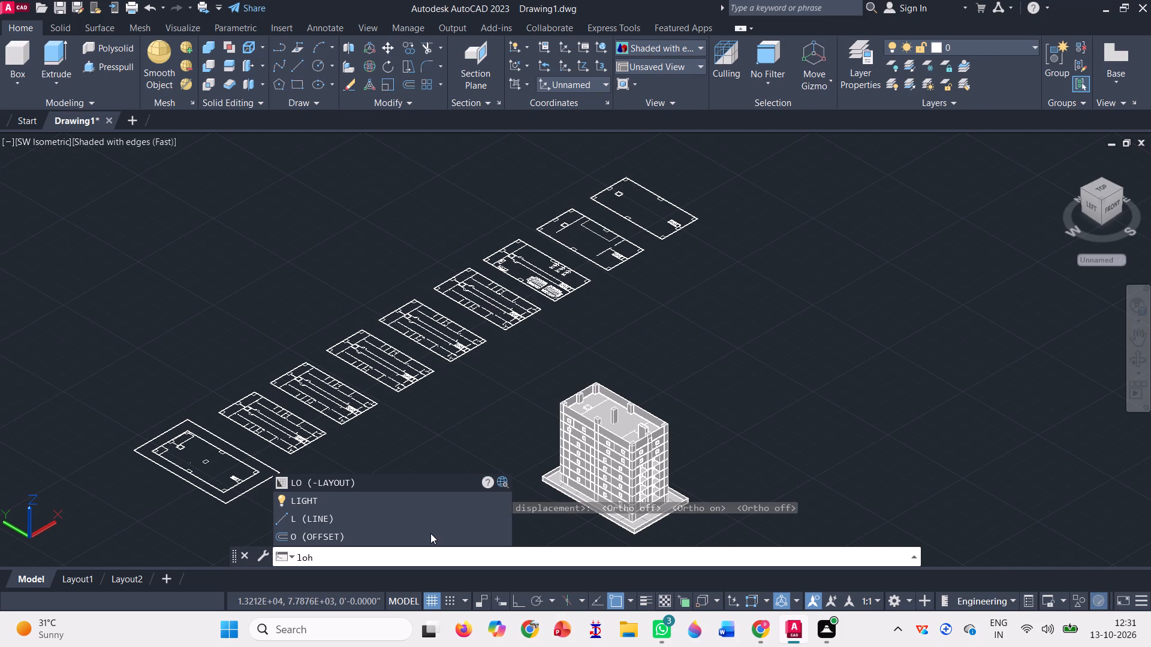
key("BackSpace")
key("g")
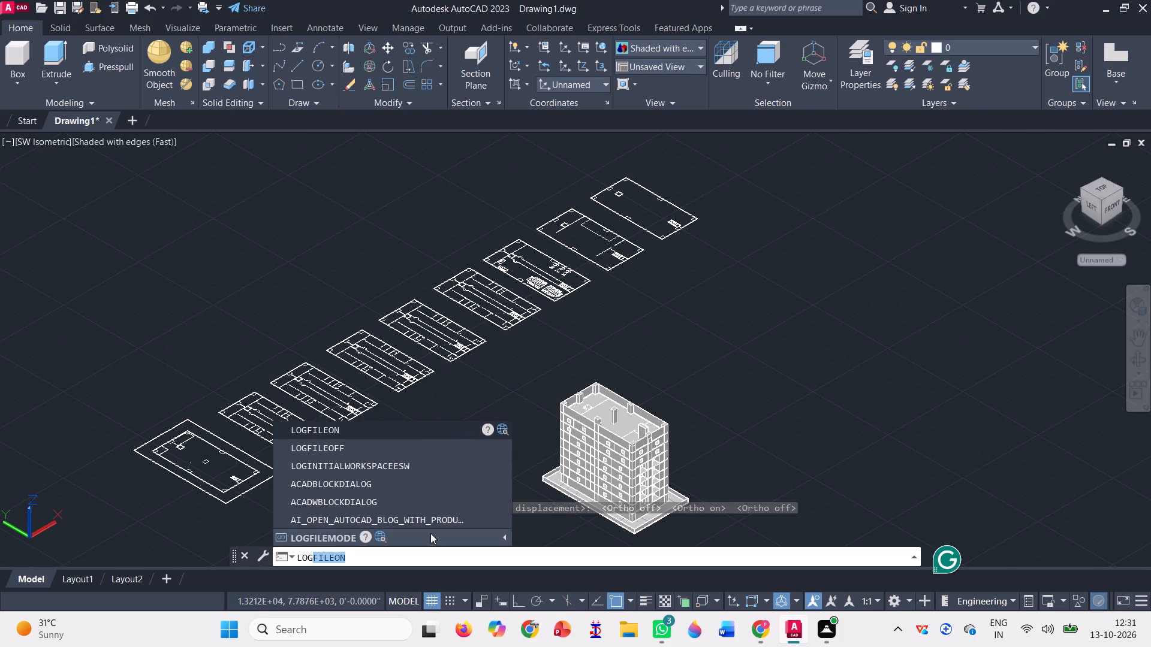
key("Down")
key("Return")
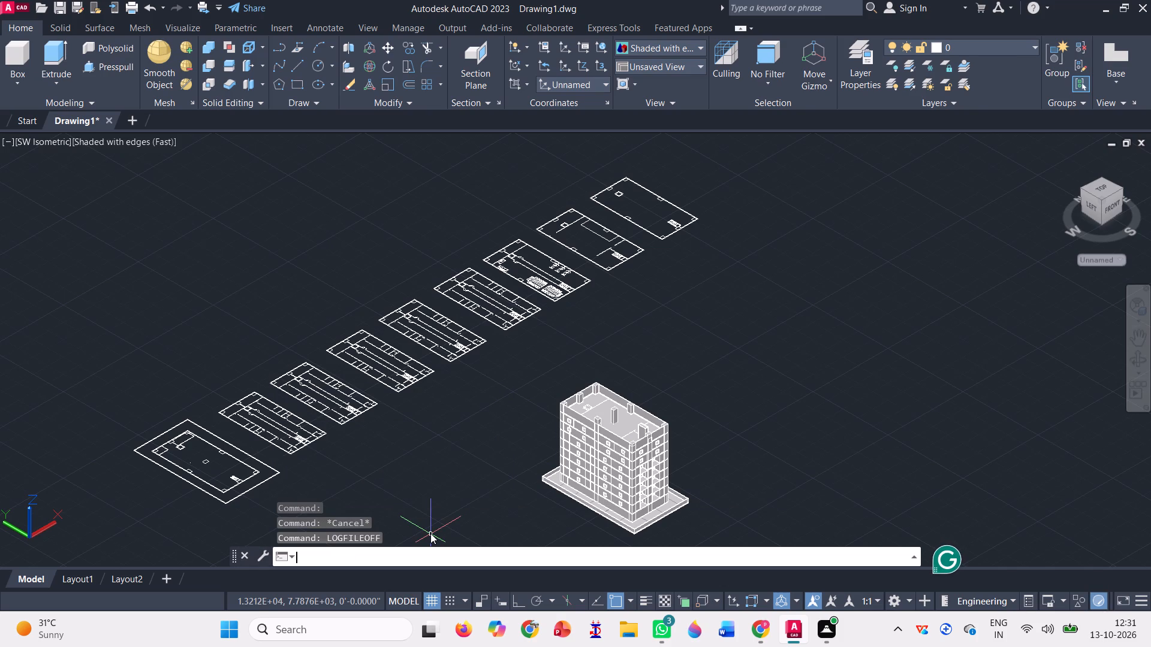
Save the drawing in the Documents folder as "g+7 building" in AutoCAD 2018 Drawing format.
key("ctrl+s")
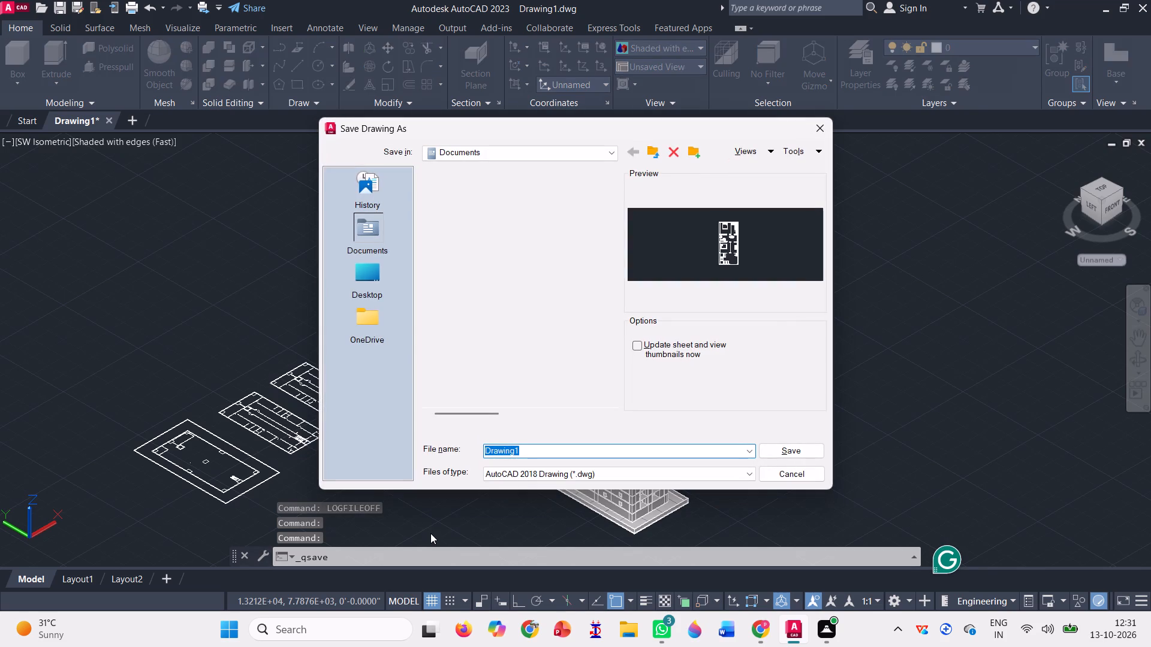
key("BackSpace")
key("ctrl+v")
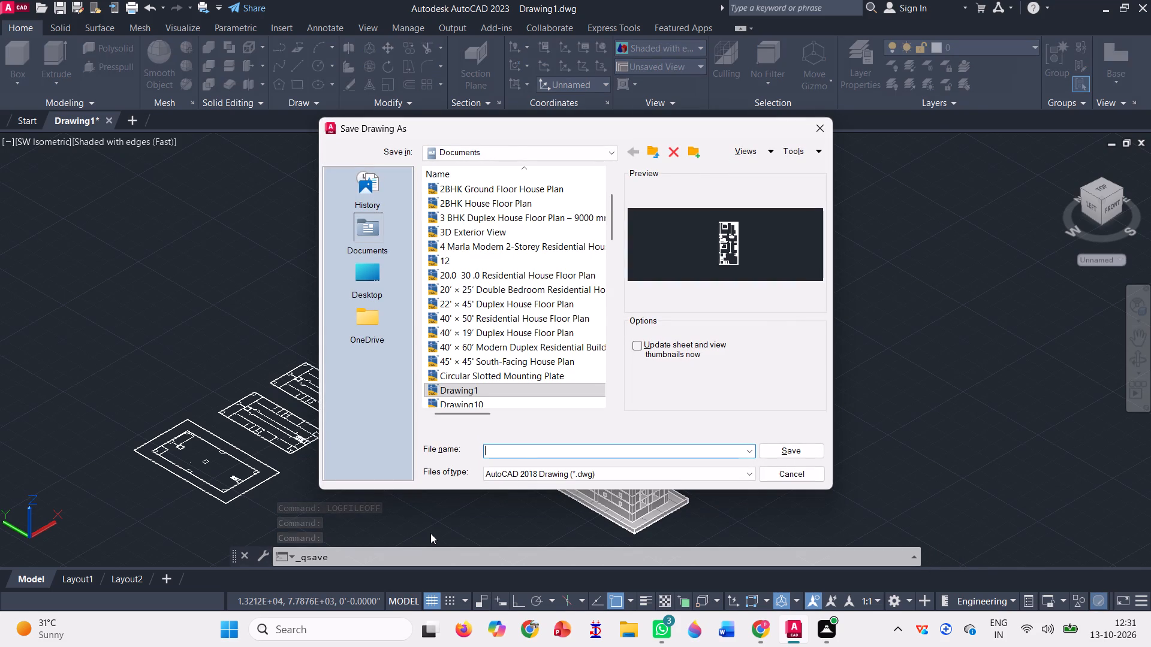
key("ctrl+v")
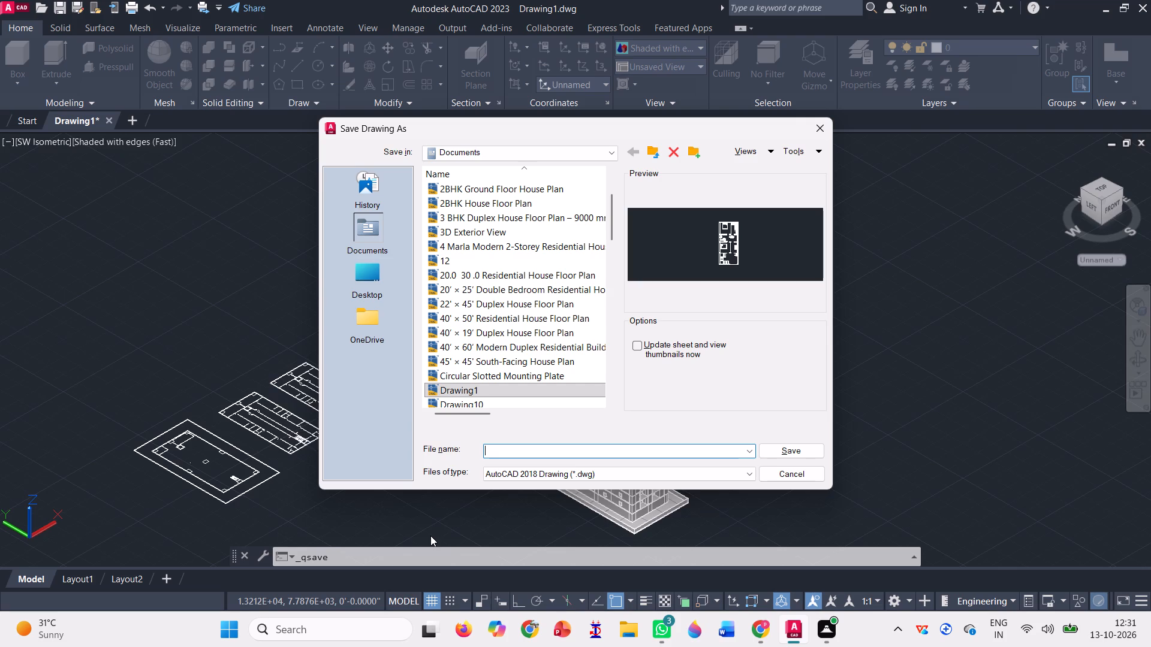
key("g")
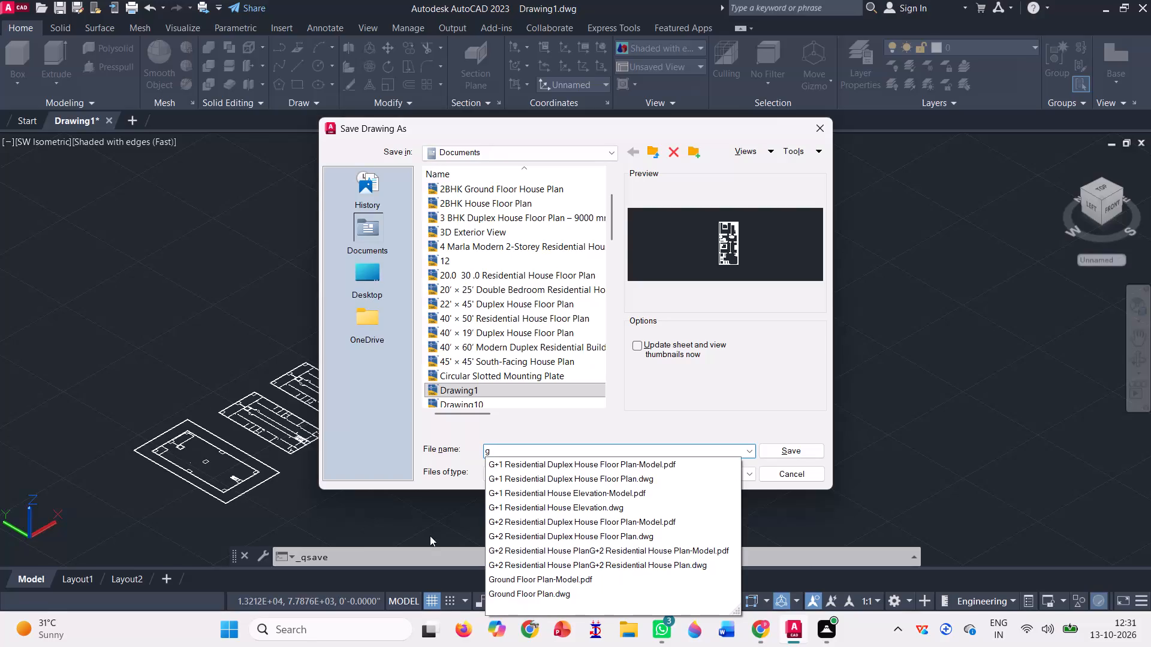
key("plus")
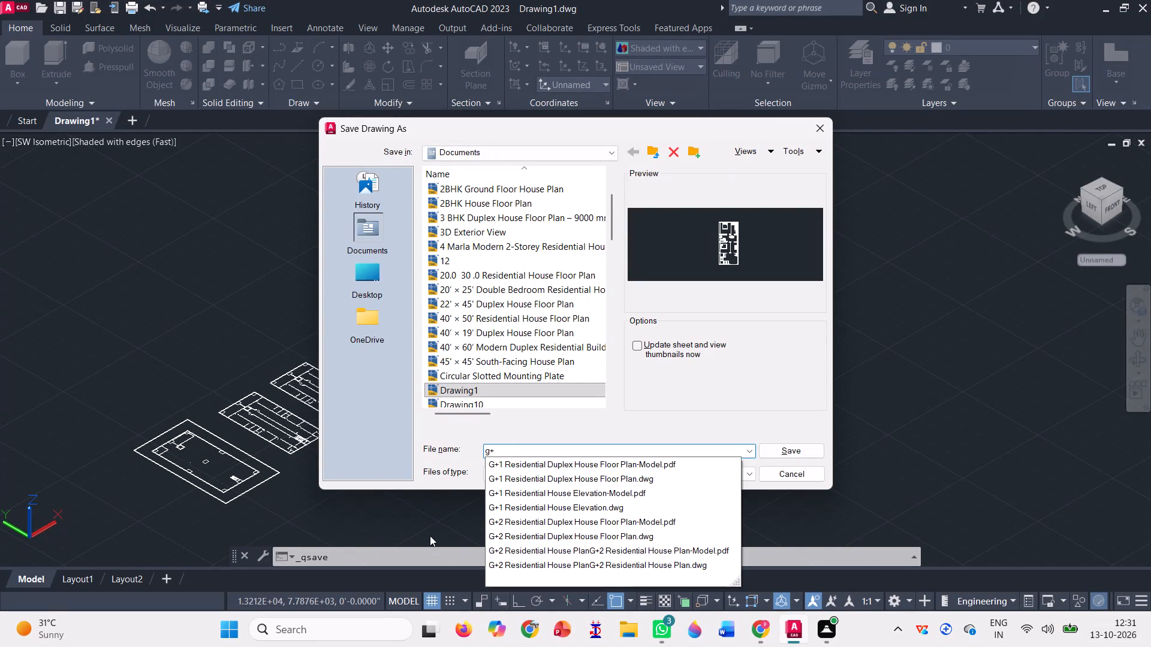
type("7 building")
key("Return")
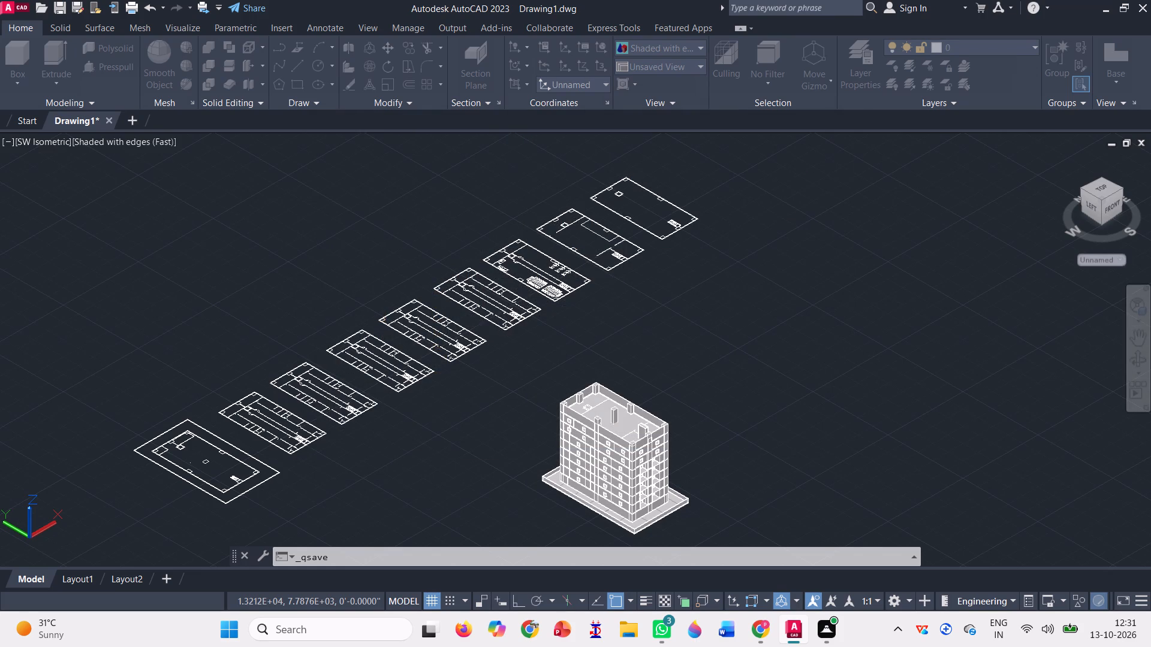
Plot the displayed model view in landscape with AutoCAD PDF (Smallest File).pc3, apply the settings to the layout, and save under the default name.
left_click(137, 5)
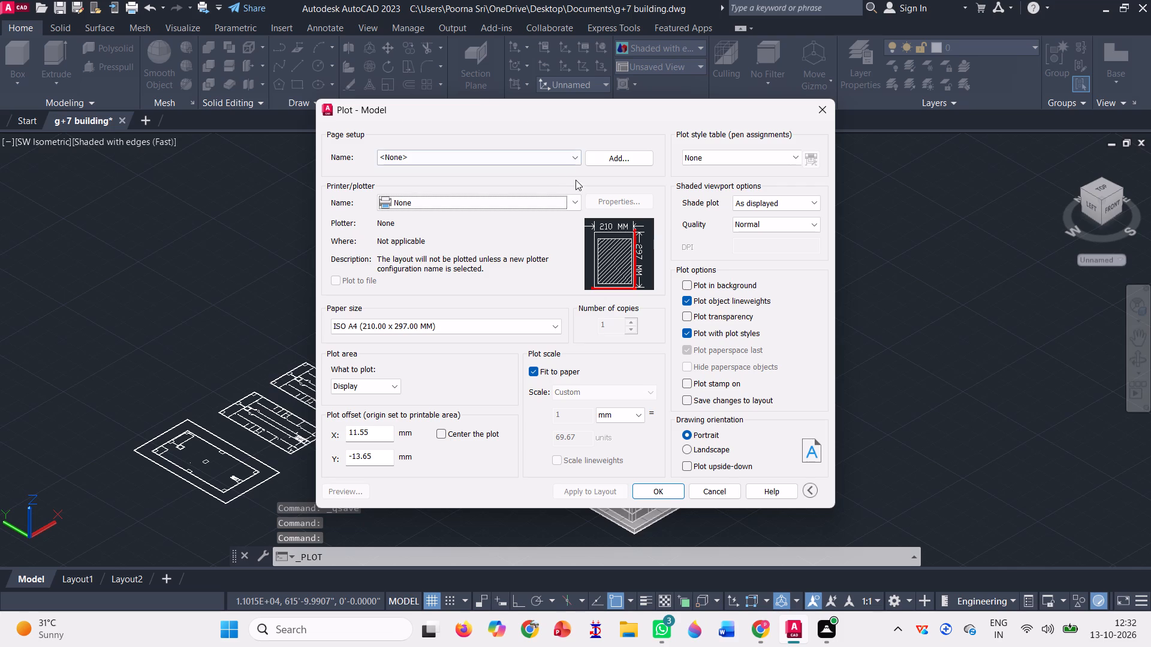
left_click(578, 205)
left_click(558, 284)
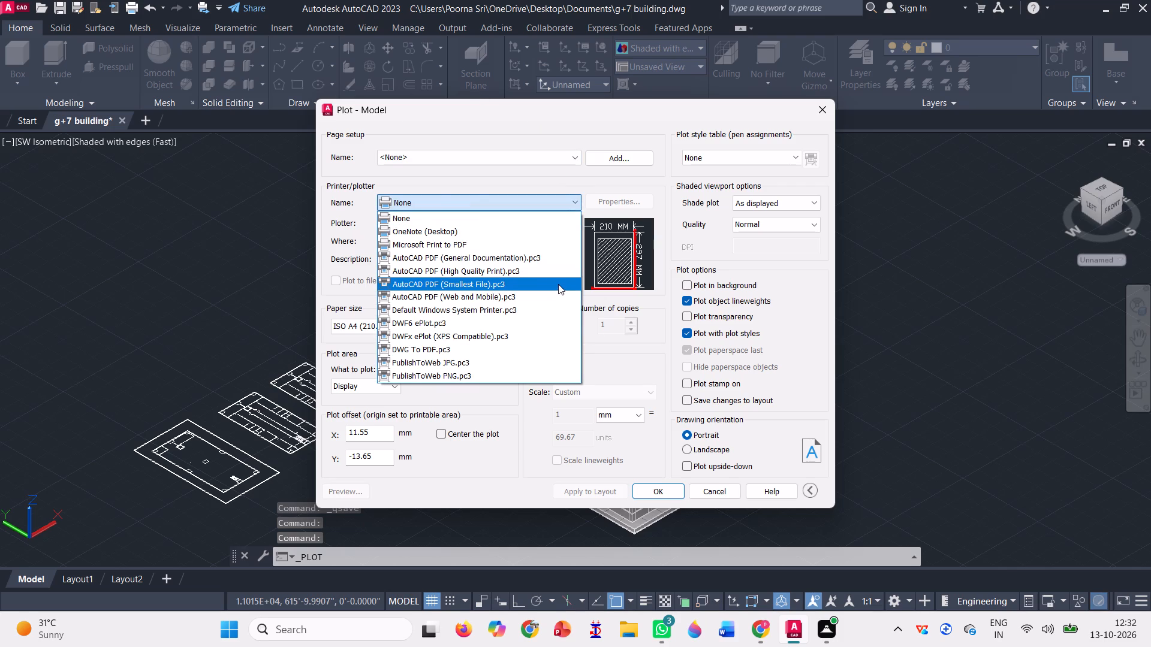
left_click(692, 447)
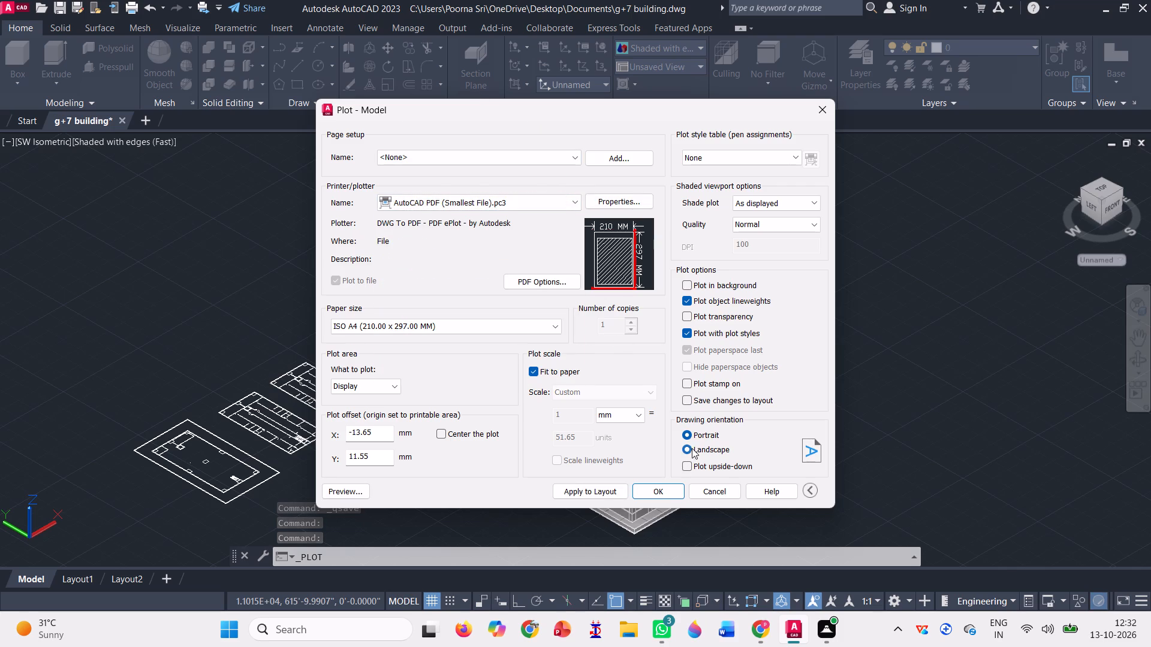
left_click(591, 483)
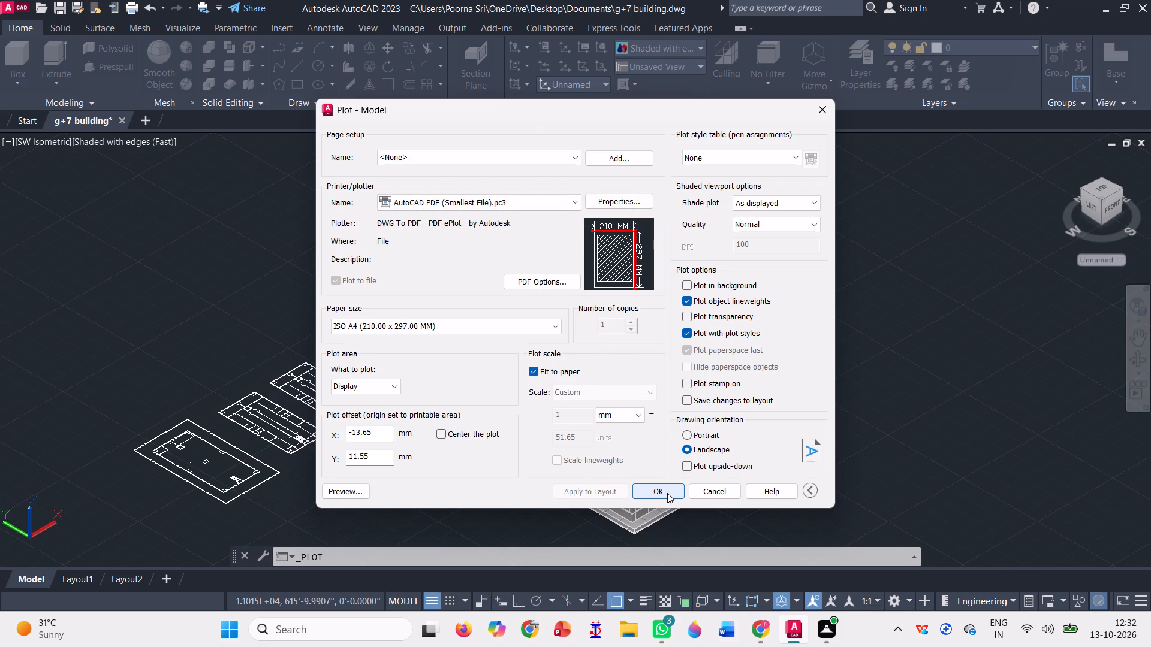
left_click(667, 492)
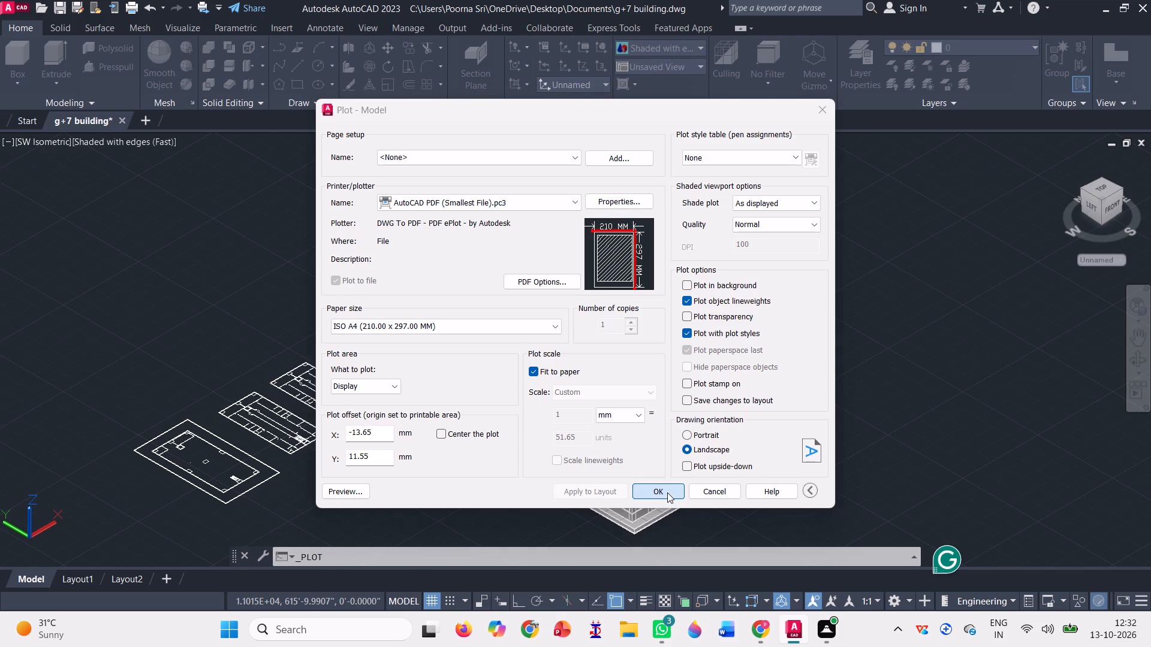
key("Return")
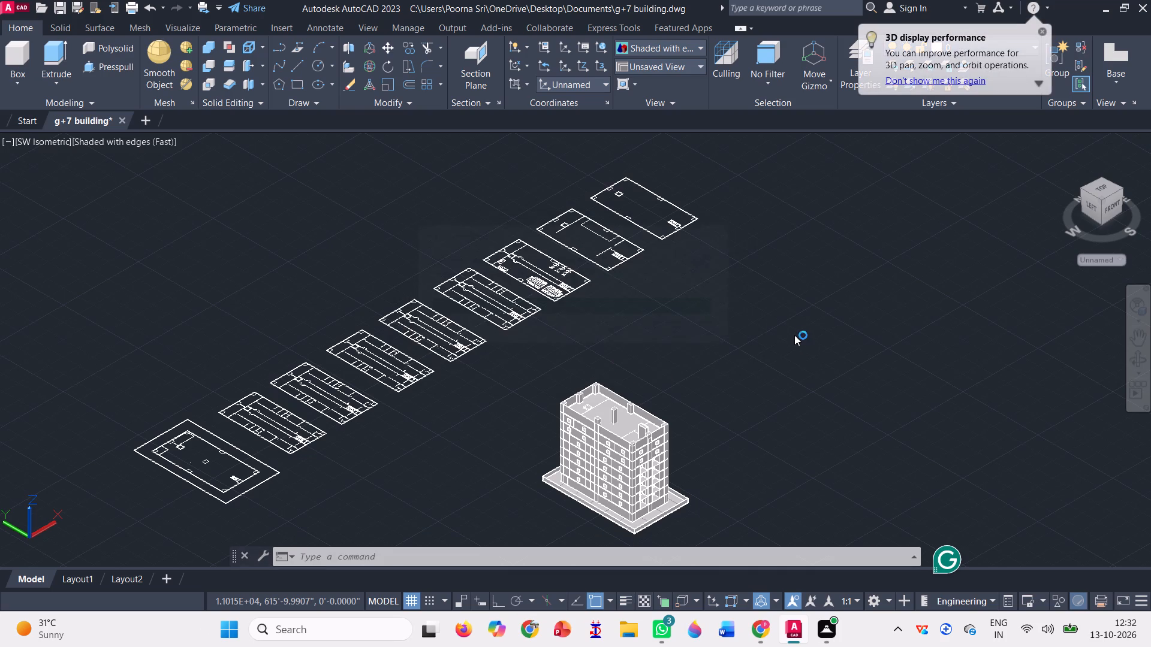
Minimise the drawing window and close the plotted PDF that opens in WPS Office.
left_click(1103, 10)
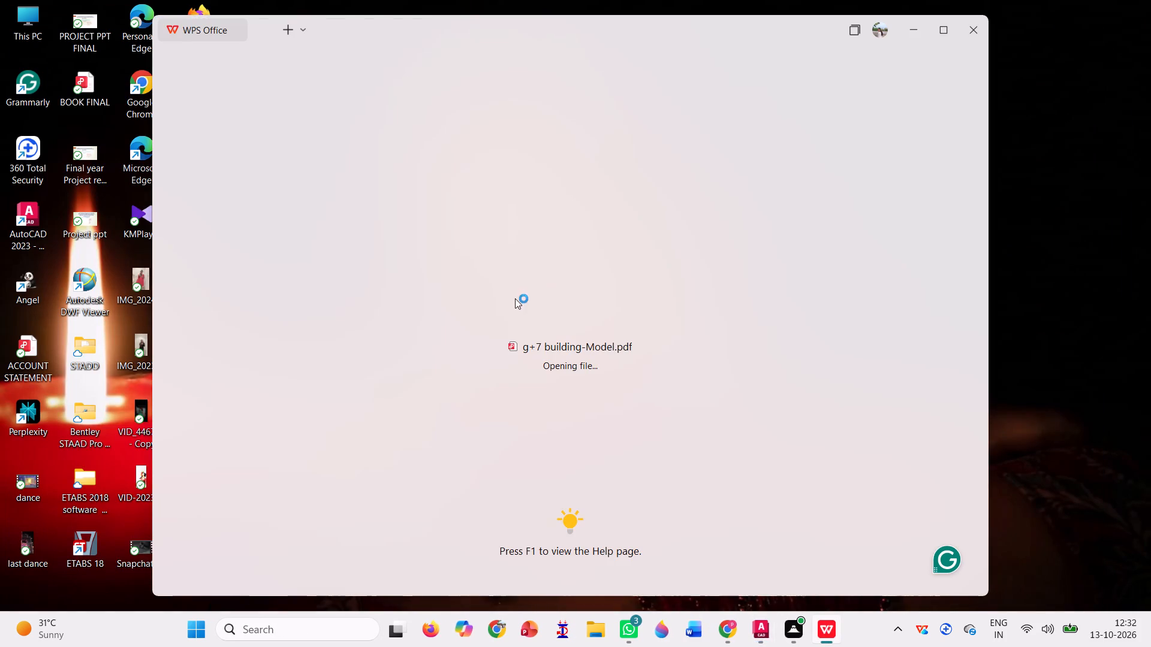
double_click(970, 22)
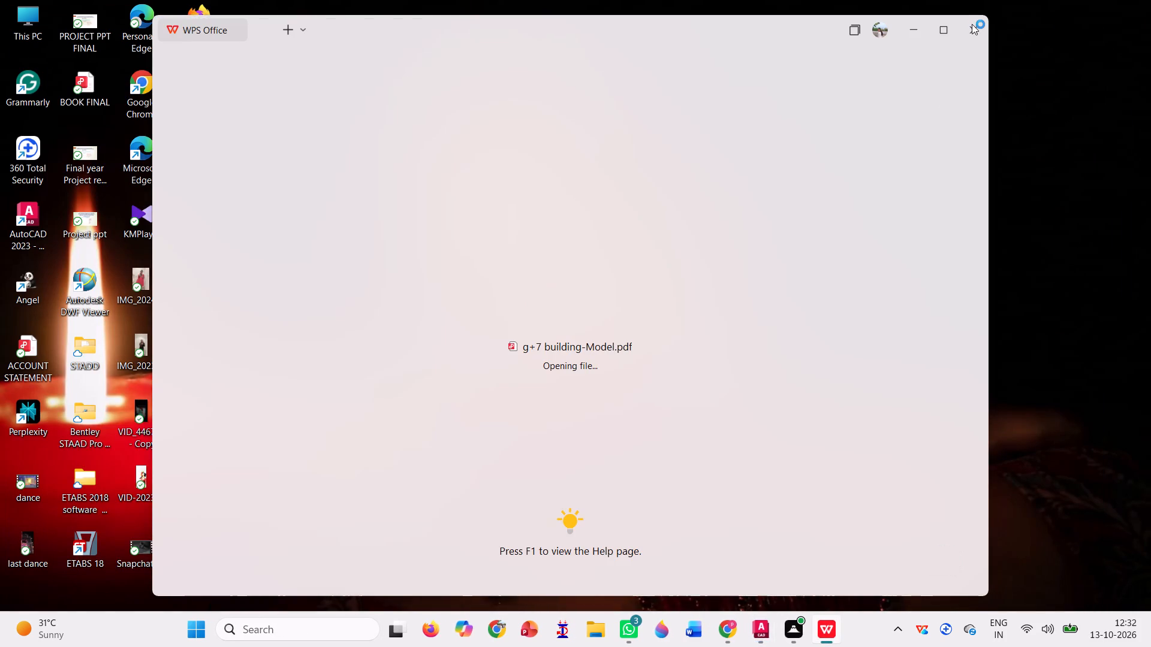
double_click(972, 25)
triple_click(959, 44)
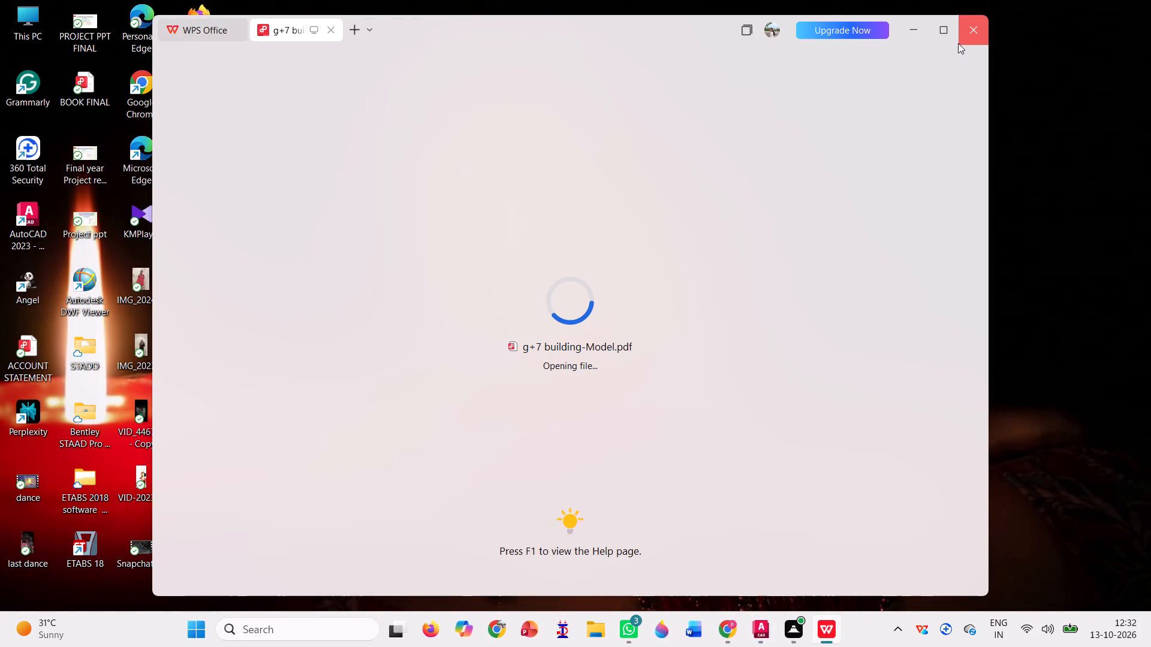
left_click(958, 43)
left_click(958, 43)
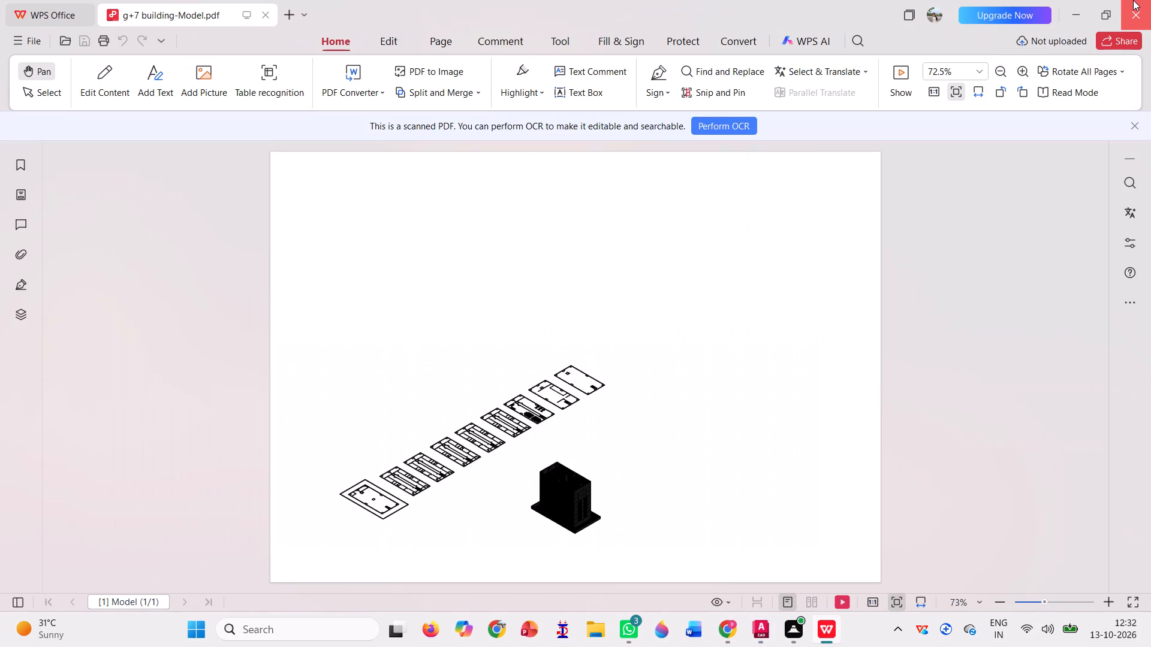
triple_click(1133, 0)
double_click(1133, 1)
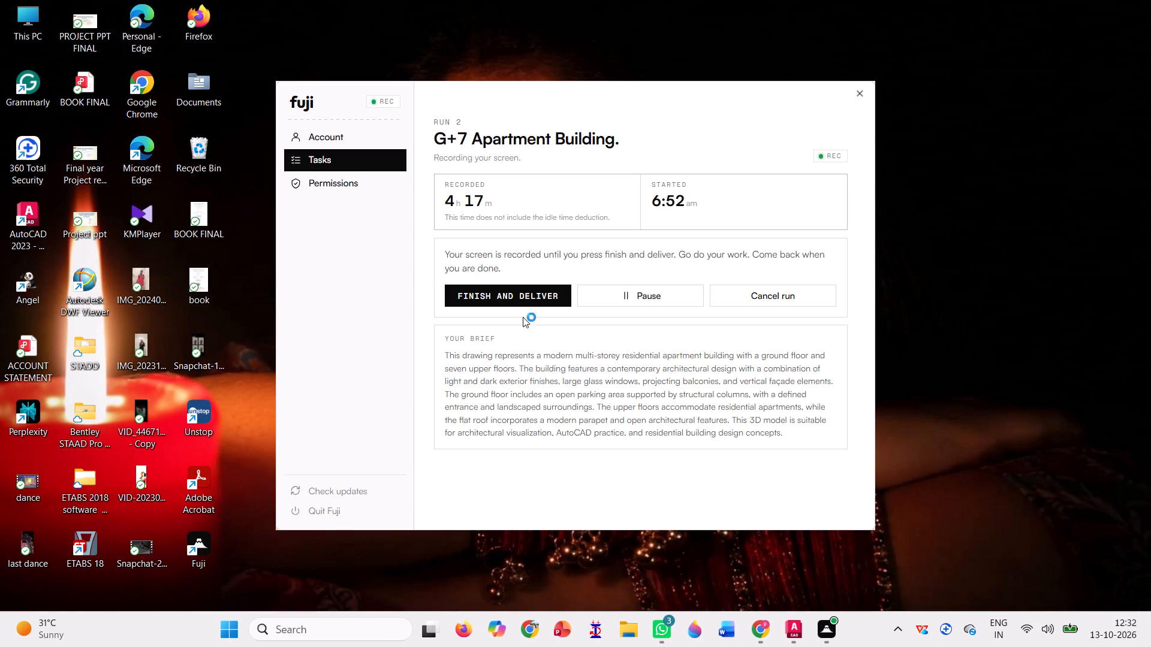